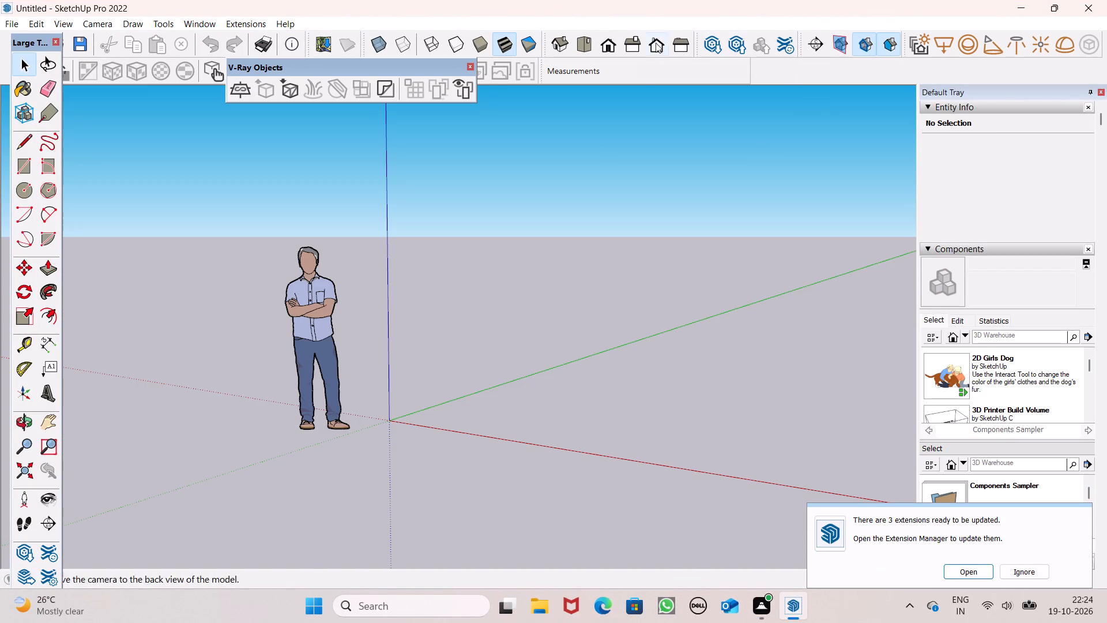
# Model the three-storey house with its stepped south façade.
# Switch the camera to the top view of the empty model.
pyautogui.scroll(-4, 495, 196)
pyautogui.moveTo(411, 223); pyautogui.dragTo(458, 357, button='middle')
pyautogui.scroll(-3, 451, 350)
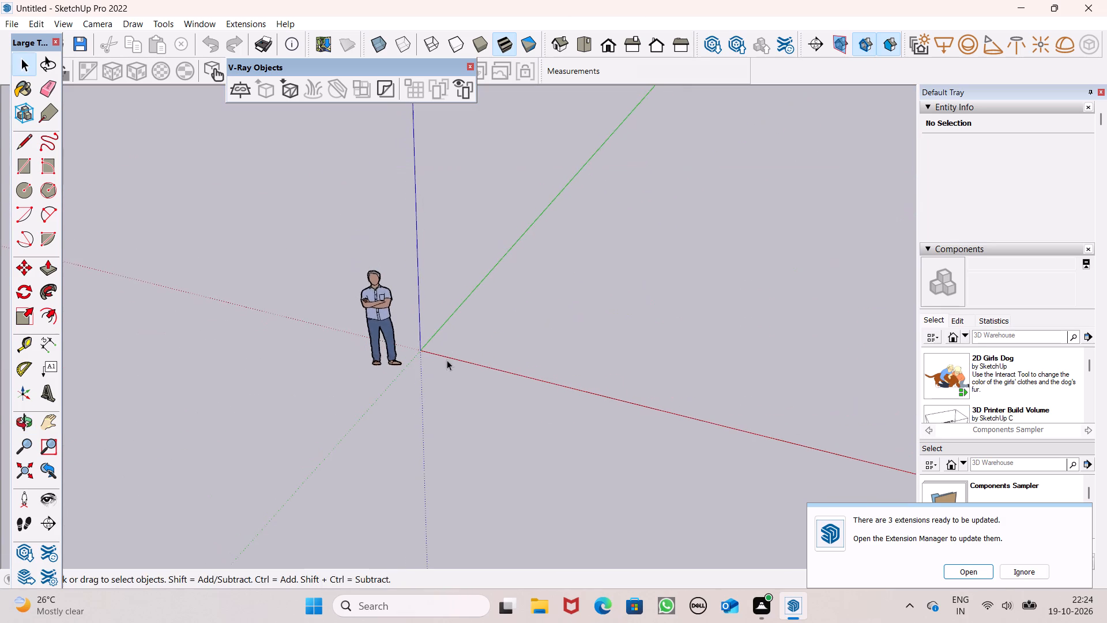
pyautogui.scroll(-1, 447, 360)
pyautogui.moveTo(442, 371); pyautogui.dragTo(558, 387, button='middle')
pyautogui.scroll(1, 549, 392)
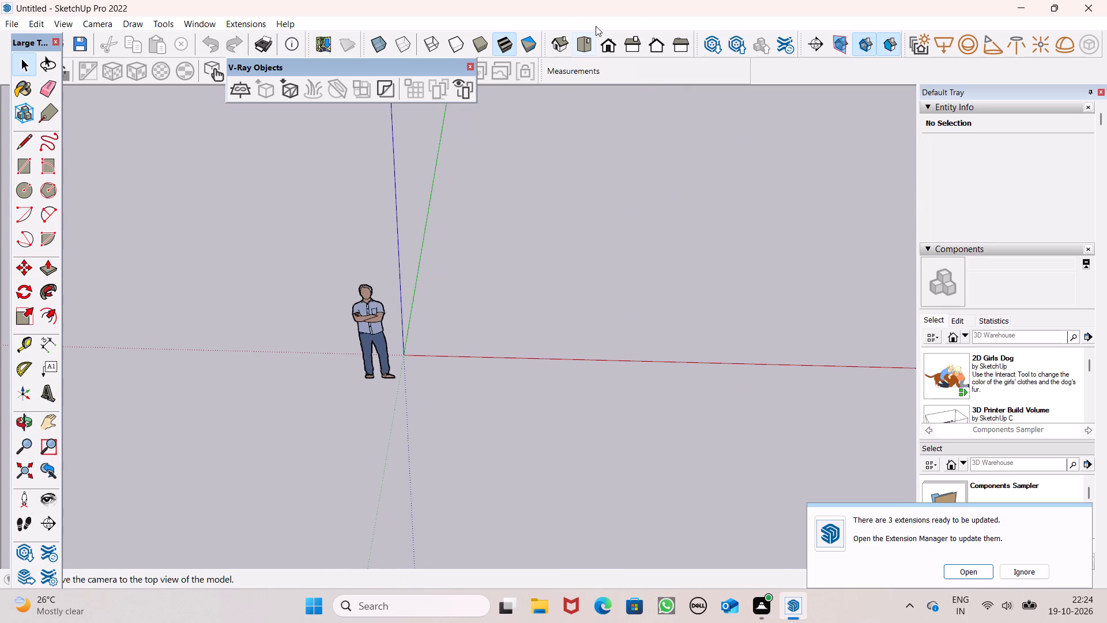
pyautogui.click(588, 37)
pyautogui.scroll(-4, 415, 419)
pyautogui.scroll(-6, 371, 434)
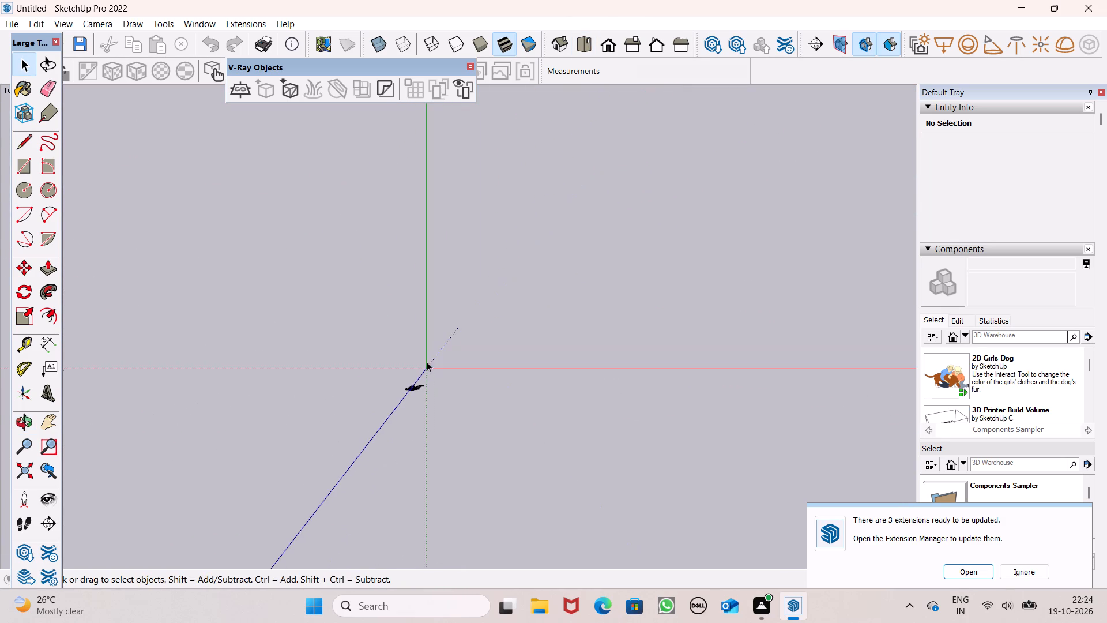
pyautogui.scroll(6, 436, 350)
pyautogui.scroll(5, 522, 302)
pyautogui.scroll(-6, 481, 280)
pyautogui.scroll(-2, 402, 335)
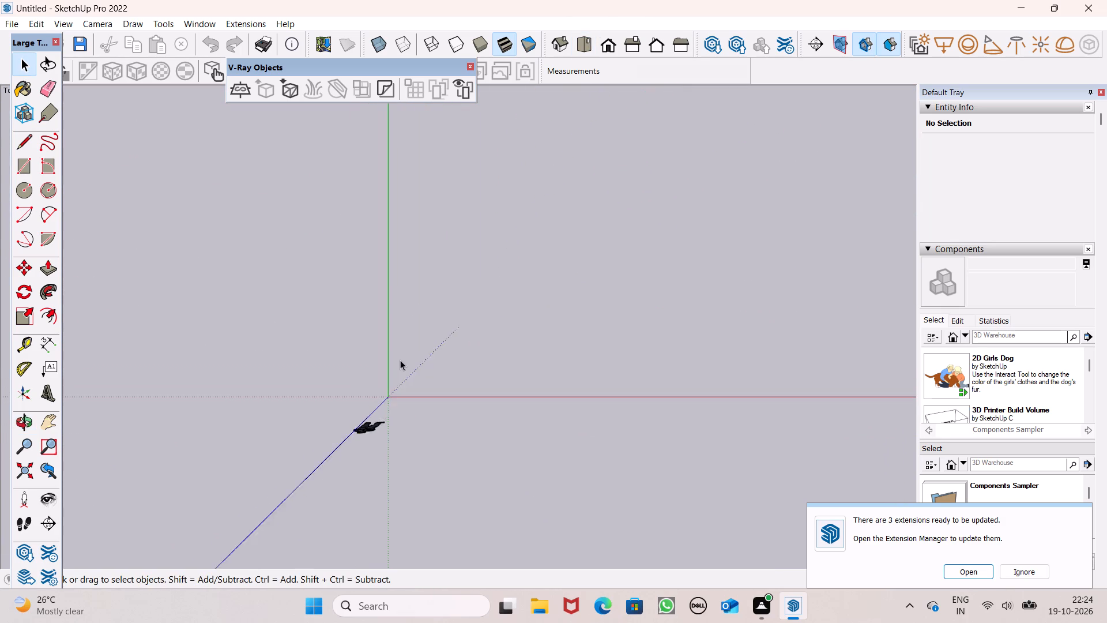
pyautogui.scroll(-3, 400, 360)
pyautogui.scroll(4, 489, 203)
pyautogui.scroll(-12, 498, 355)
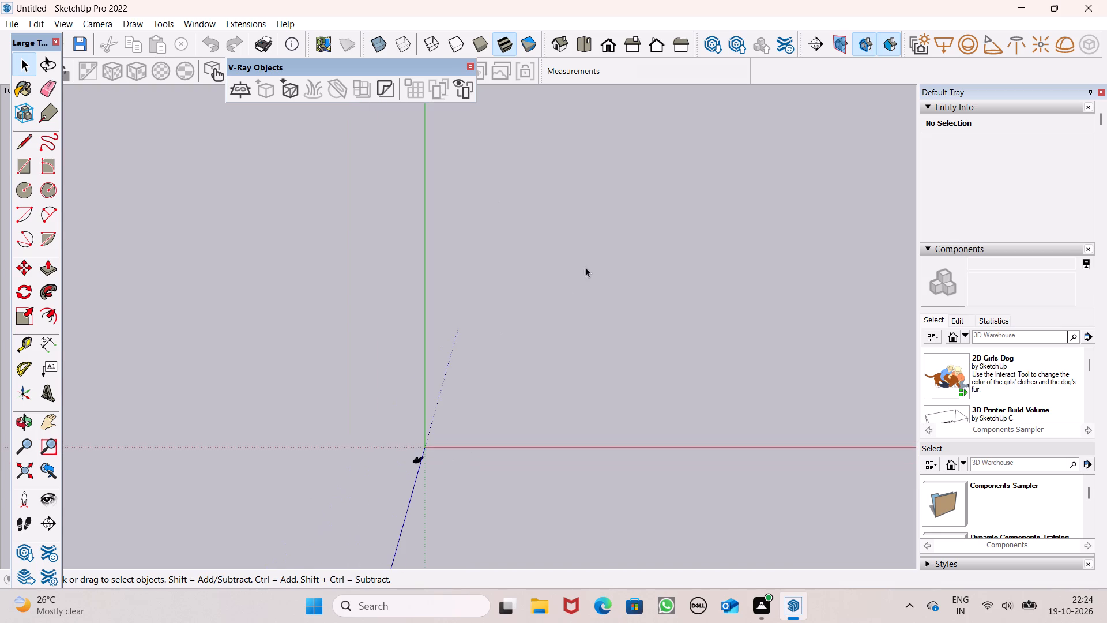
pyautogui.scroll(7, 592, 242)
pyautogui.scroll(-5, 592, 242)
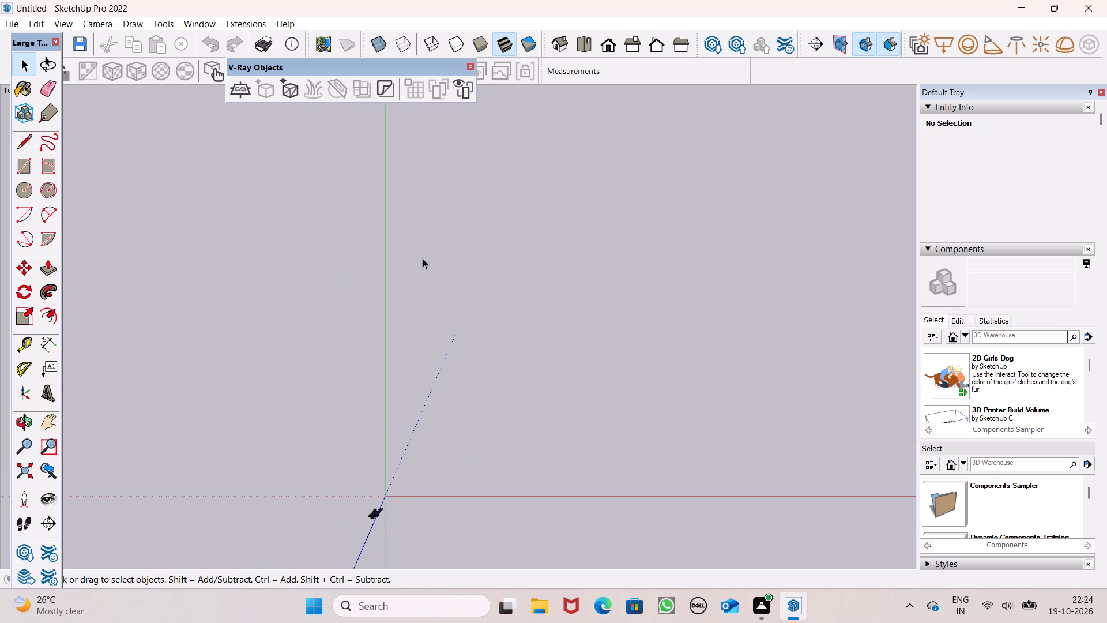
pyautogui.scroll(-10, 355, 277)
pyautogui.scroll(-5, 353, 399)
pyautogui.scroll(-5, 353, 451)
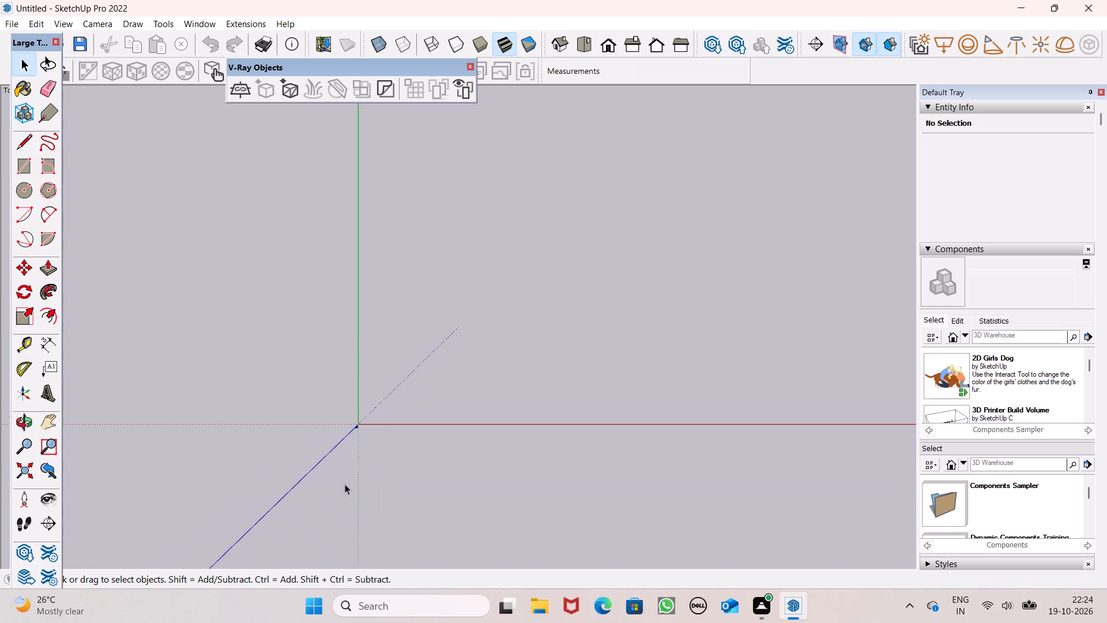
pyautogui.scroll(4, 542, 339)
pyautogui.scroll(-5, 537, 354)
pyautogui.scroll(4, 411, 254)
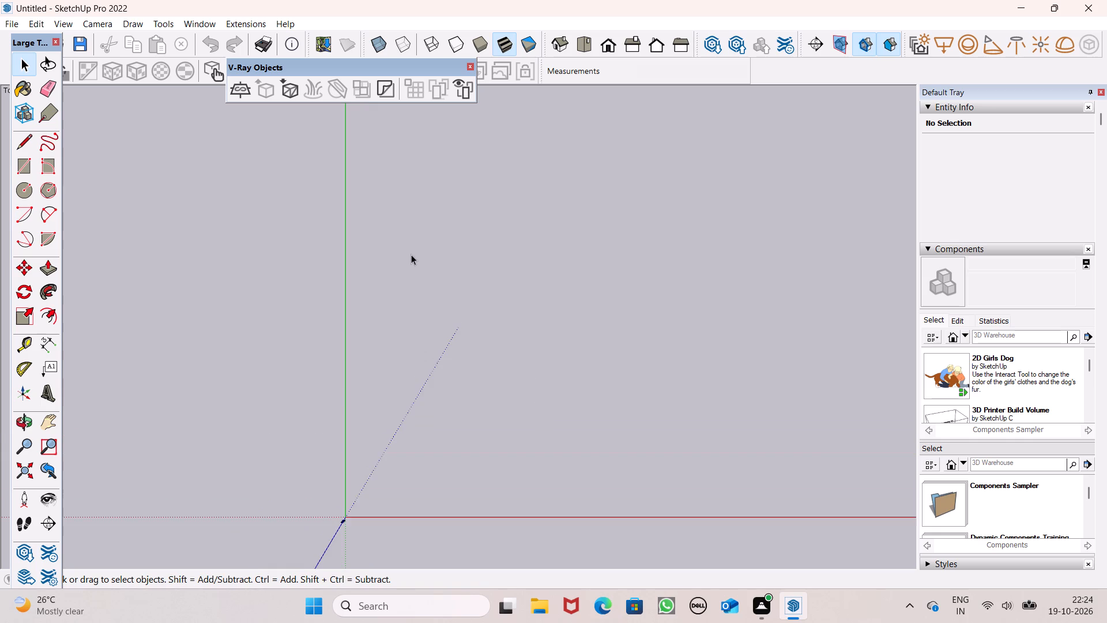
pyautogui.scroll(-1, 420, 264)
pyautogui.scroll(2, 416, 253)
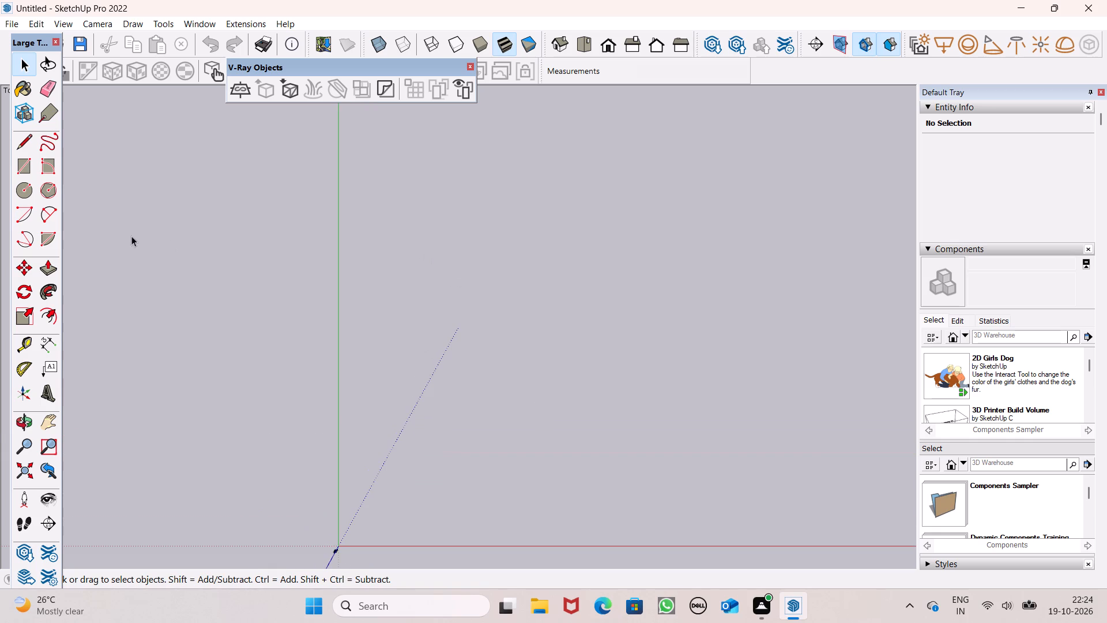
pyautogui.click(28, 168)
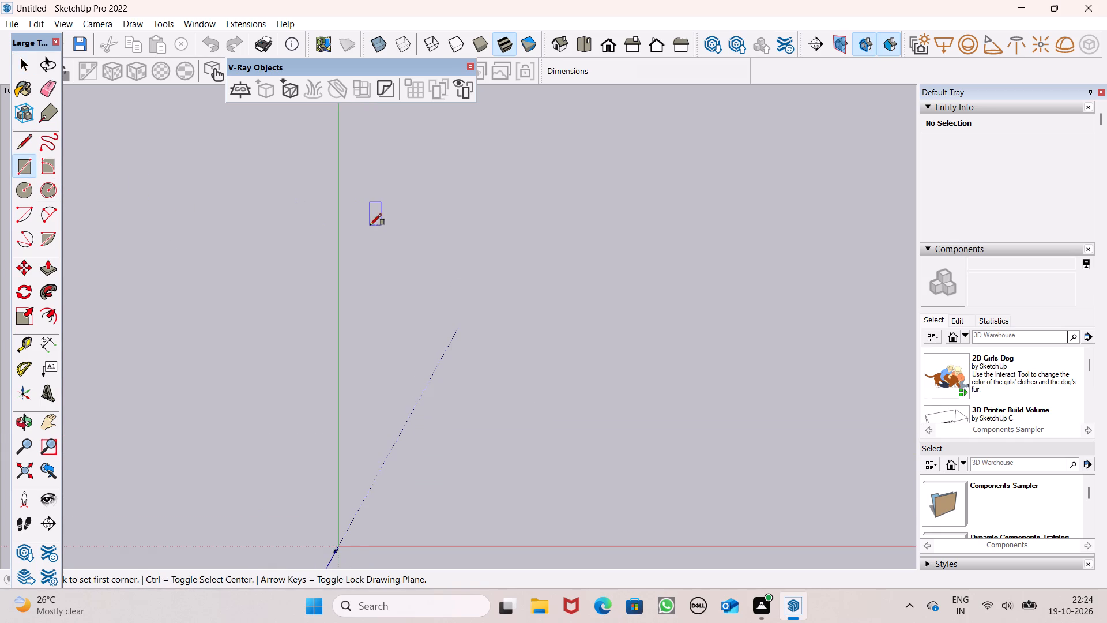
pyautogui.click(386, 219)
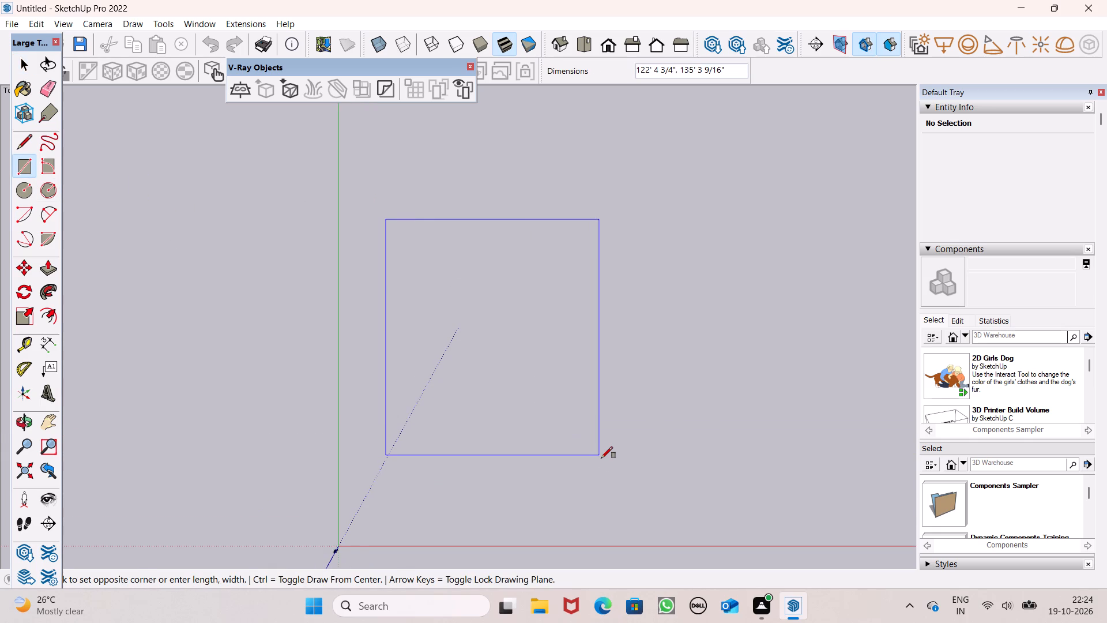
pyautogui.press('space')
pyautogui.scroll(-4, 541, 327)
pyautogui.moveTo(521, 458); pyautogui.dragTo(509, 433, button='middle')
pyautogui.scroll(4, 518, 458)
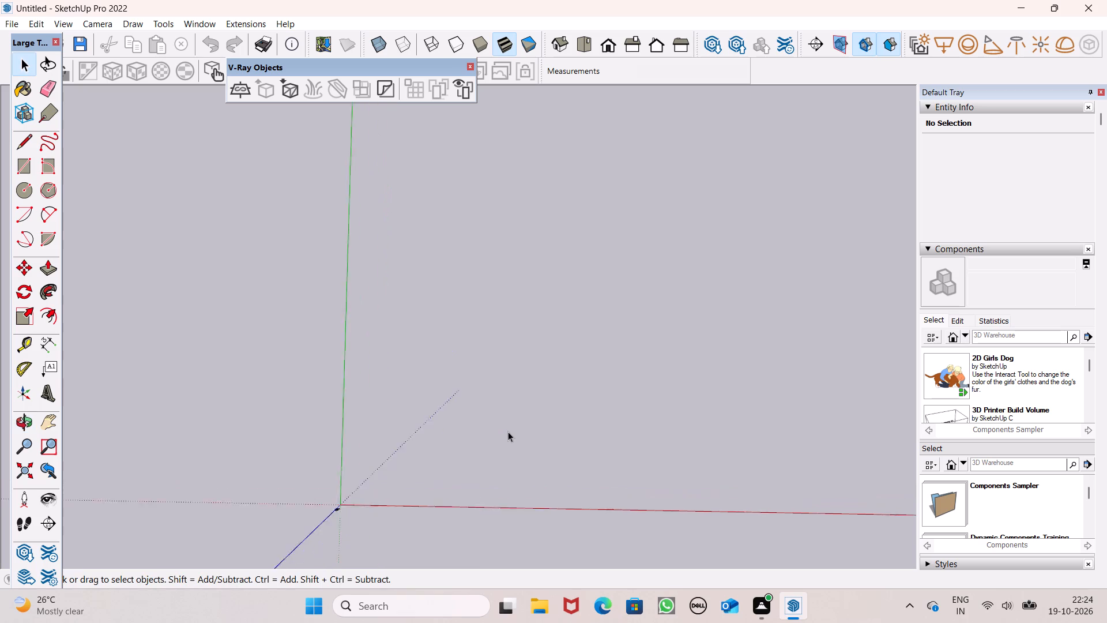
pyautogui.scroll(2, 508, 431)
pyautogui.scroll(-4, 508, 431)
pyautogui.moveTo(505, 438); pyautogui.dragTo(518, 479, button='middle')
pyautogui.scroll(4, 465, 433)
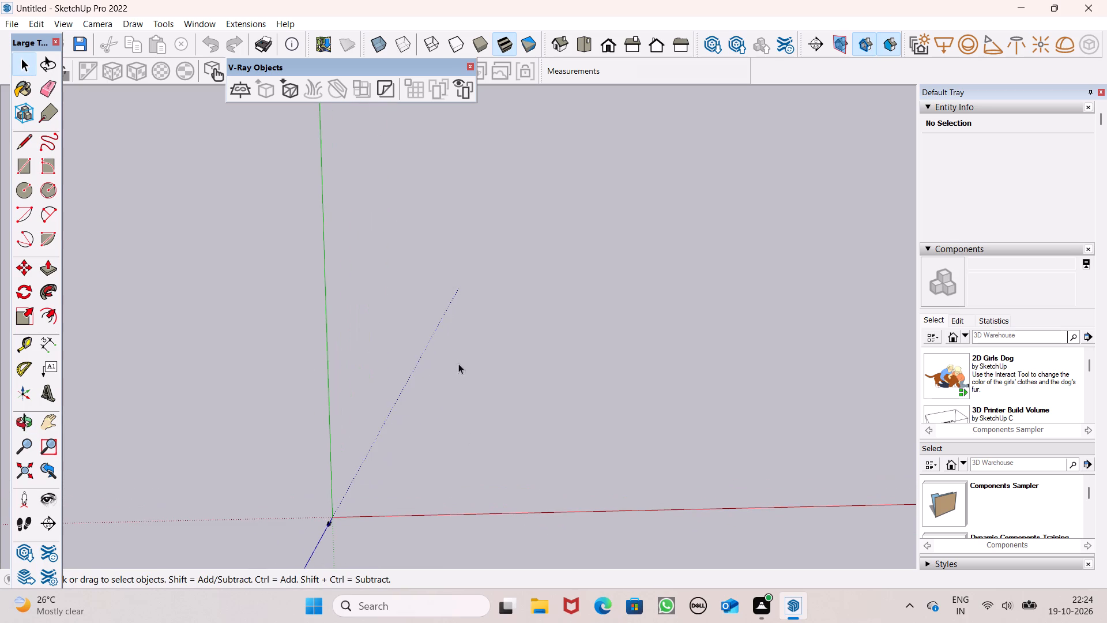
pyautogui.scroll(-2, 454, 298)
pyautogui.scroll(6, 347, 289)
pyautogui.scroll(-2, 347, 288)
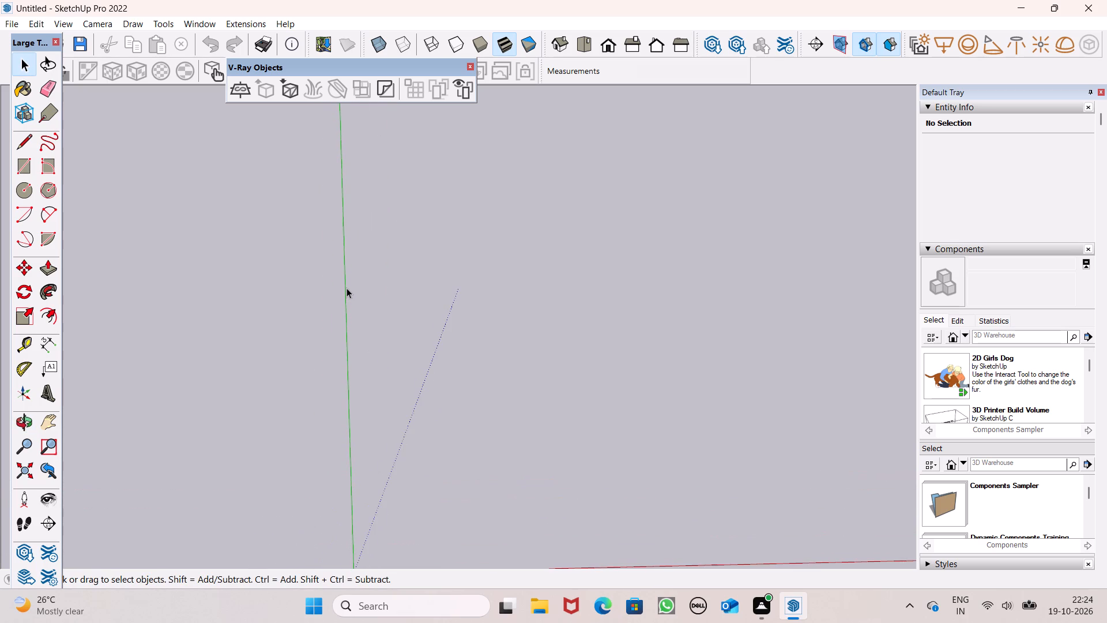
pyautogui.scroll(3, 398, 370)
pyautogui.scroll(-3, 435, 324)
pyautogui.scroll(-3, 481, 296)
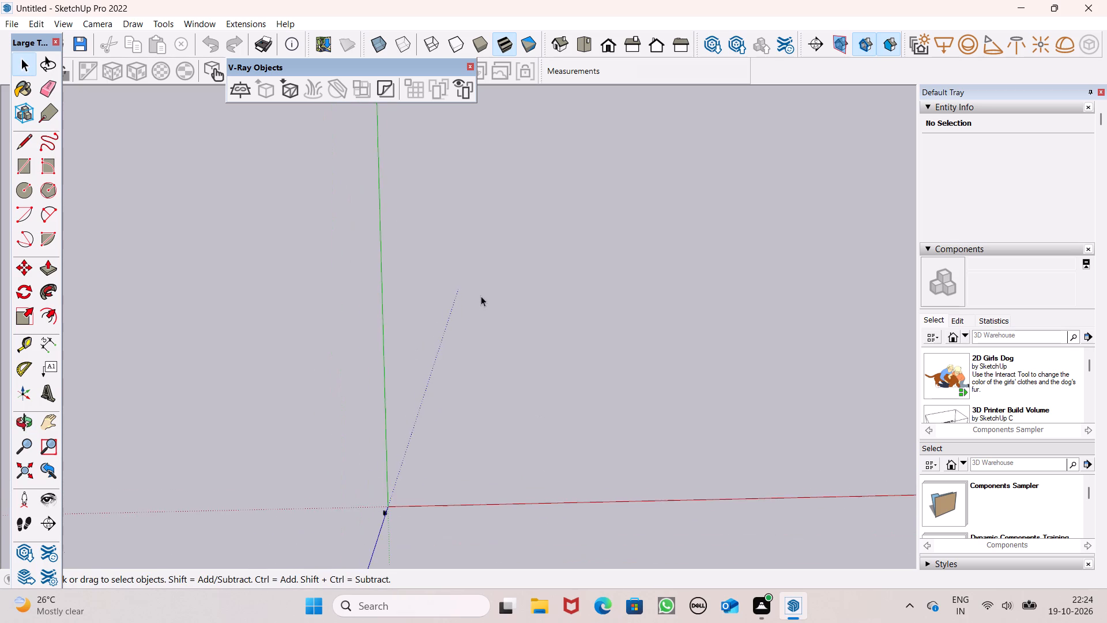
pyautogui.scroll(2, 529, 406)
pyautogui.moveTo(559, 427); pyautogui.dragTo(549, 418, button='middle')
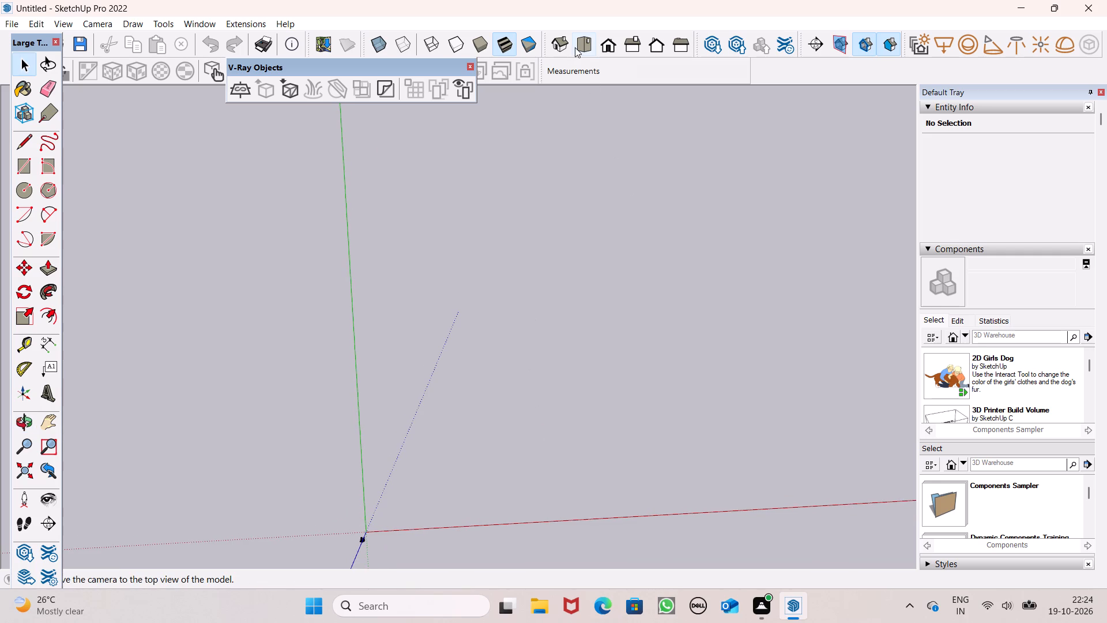
# Set the camera back to the top view, with the origin and the open ground beside it in view.
pyautogui.click(581, 47)
pyautogui.scroll(10, 568, 189)
pyautogui.scroll(-2, 565, 185)
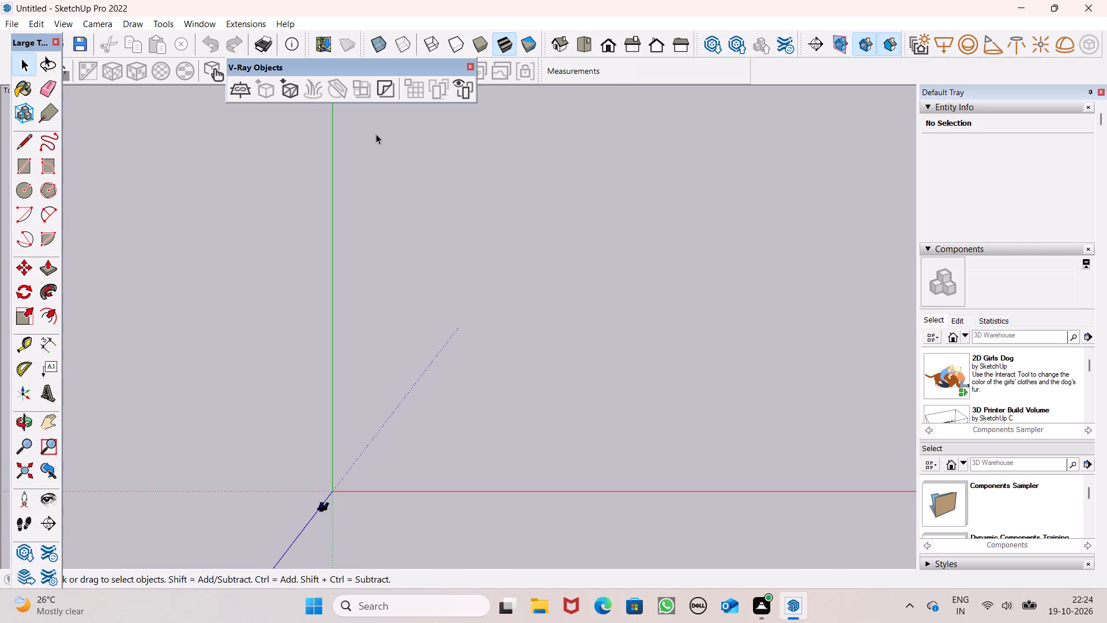
pyautogui.scroll(2, 375, 134)
pyautogui.scroll(1, 443, 172)
pyautogui.scroll(-2, 475, 189)
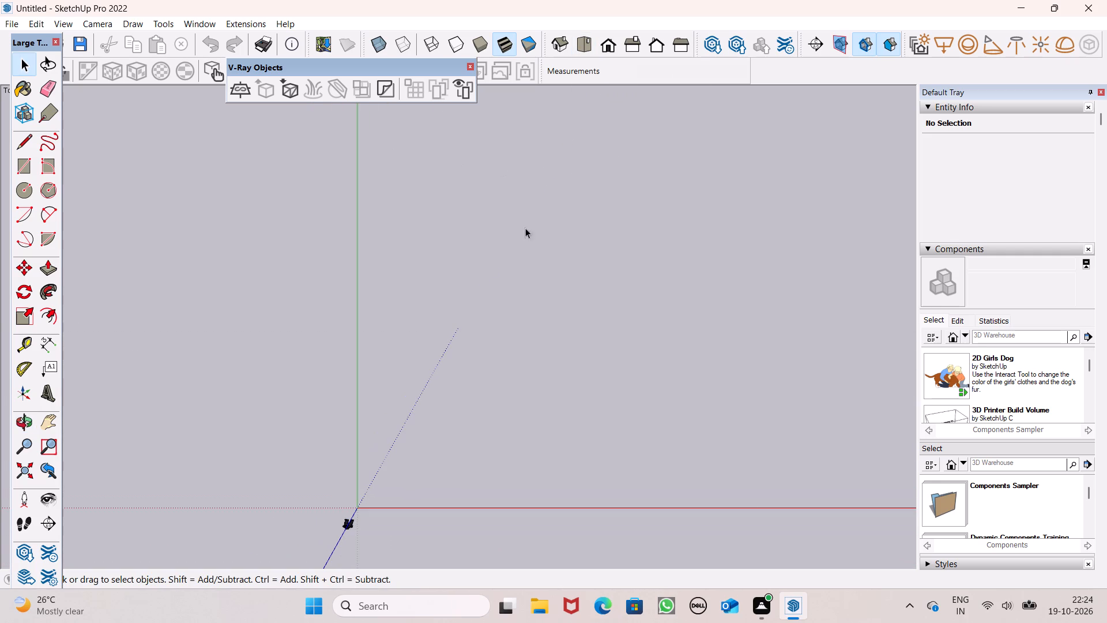
pyautogui.scroll(1, 670, 346)
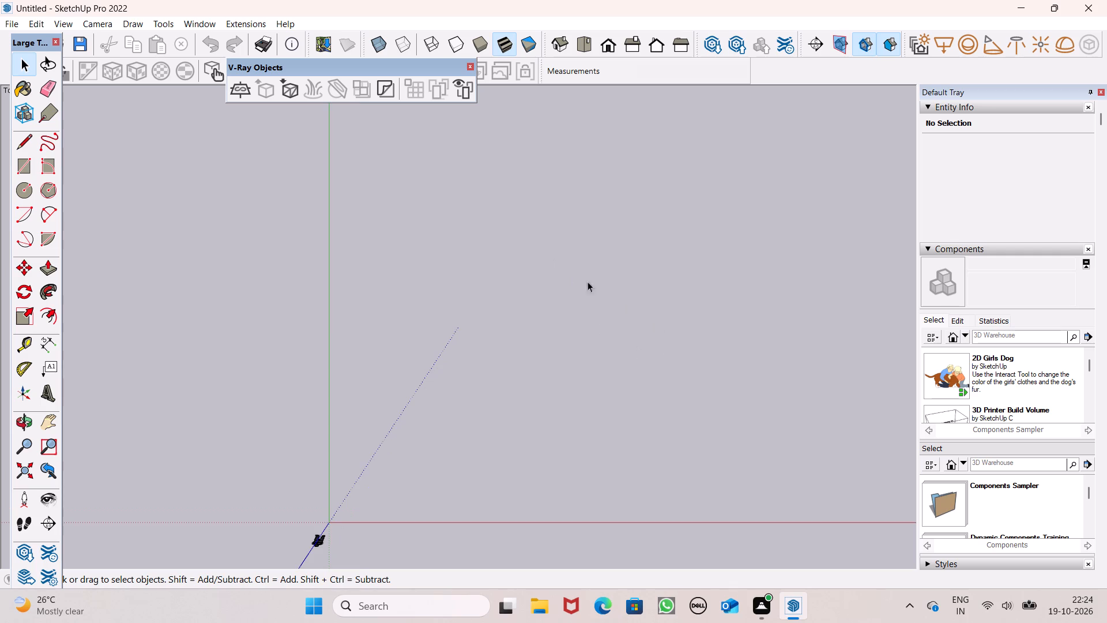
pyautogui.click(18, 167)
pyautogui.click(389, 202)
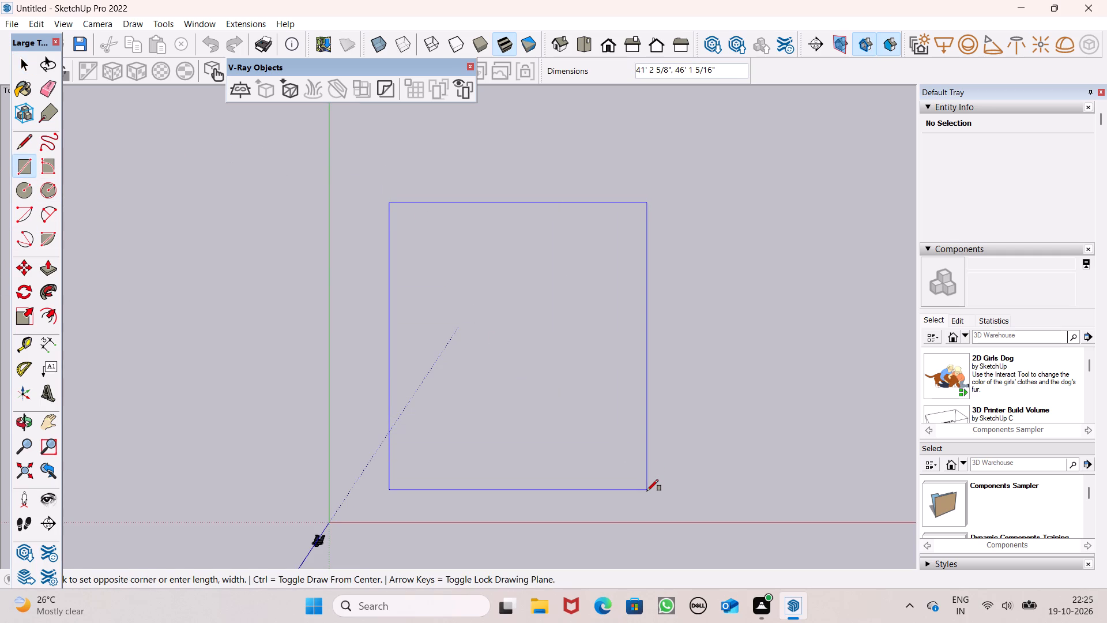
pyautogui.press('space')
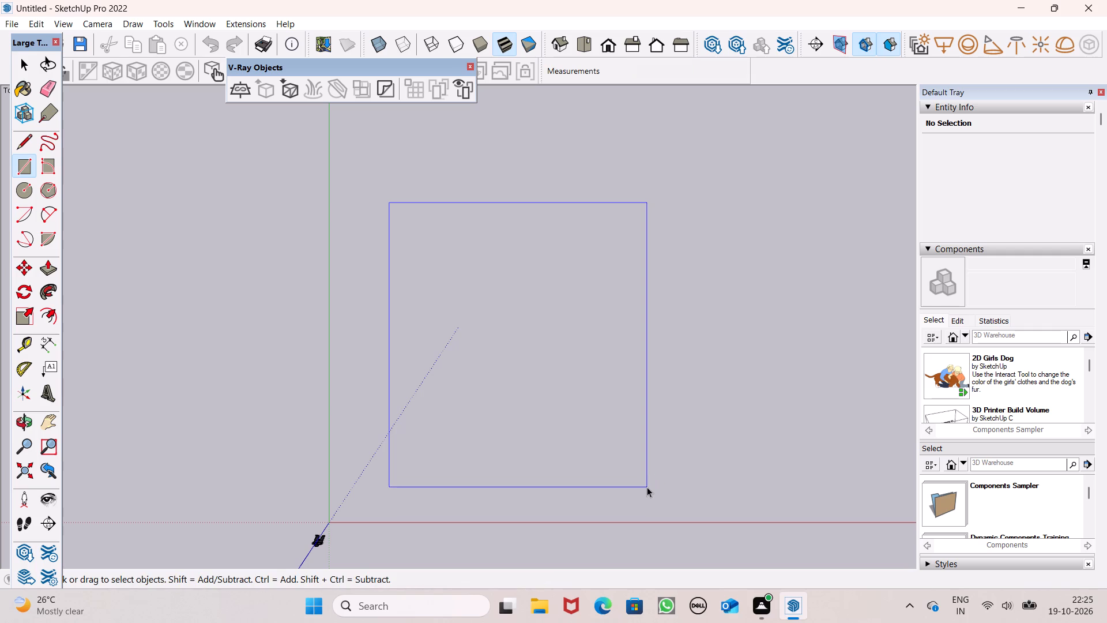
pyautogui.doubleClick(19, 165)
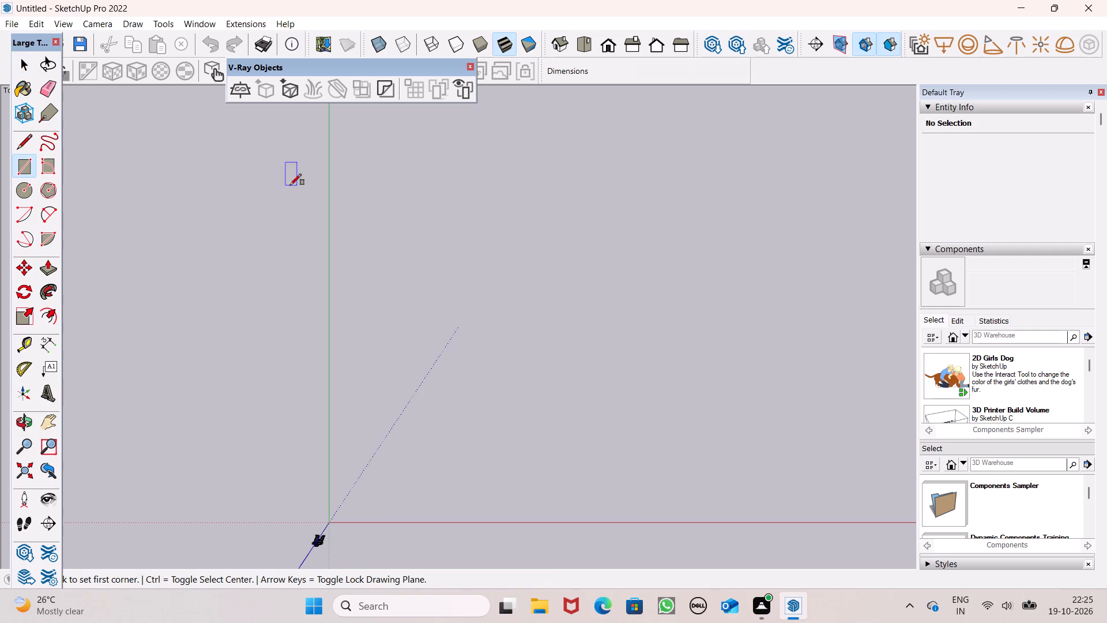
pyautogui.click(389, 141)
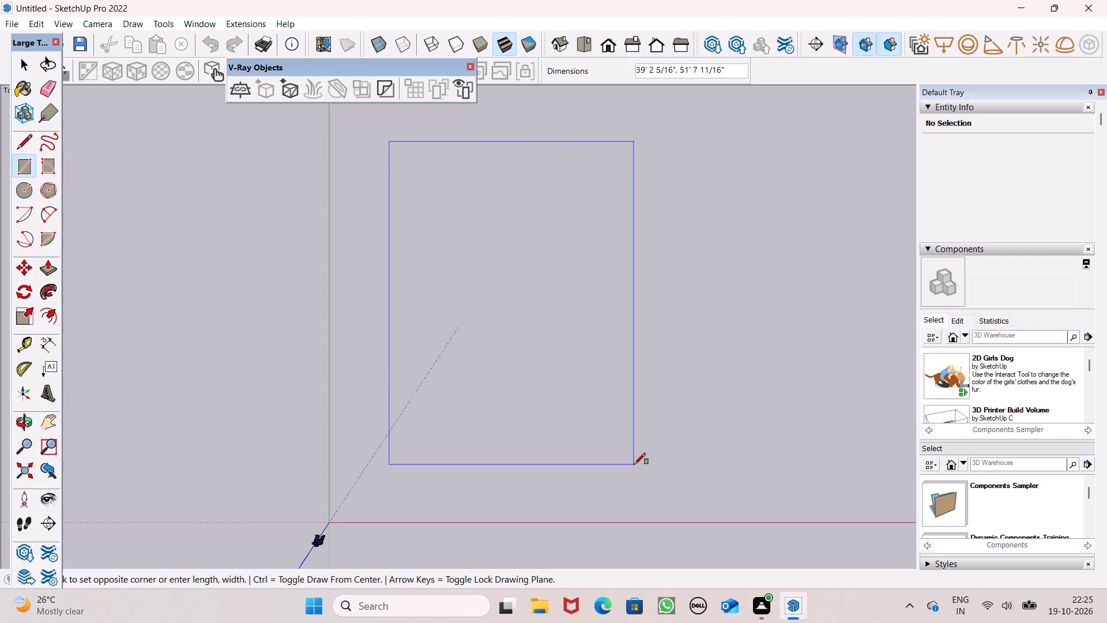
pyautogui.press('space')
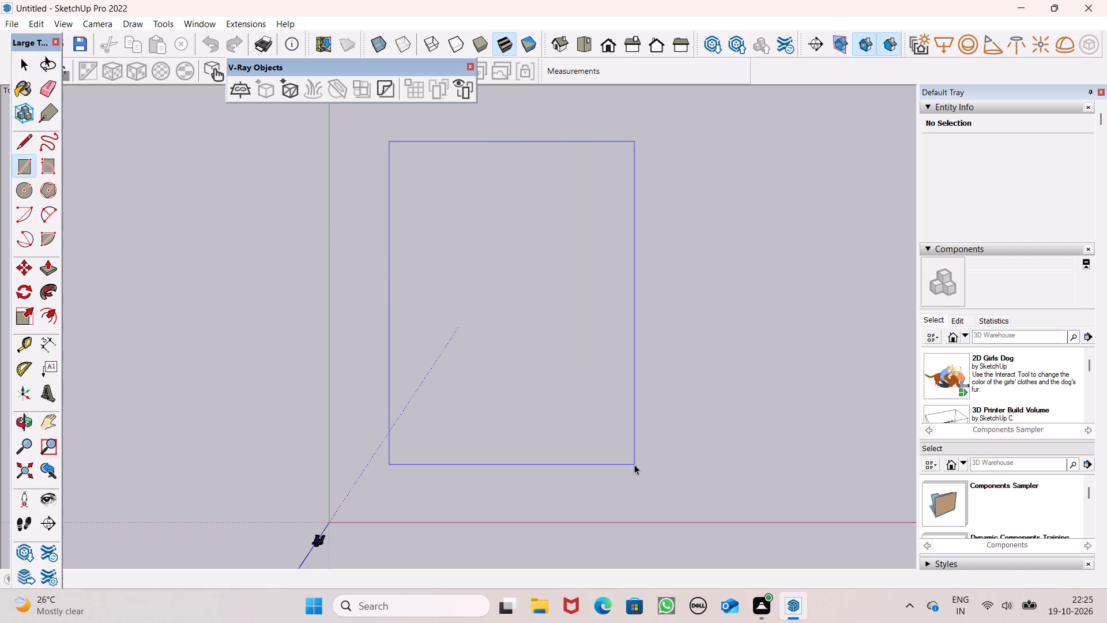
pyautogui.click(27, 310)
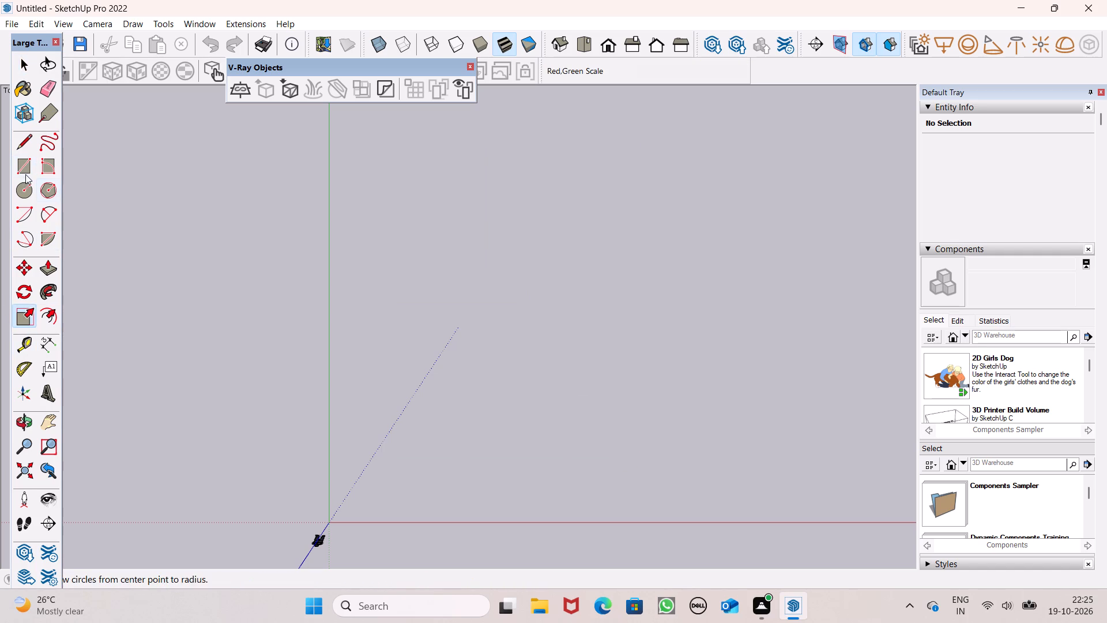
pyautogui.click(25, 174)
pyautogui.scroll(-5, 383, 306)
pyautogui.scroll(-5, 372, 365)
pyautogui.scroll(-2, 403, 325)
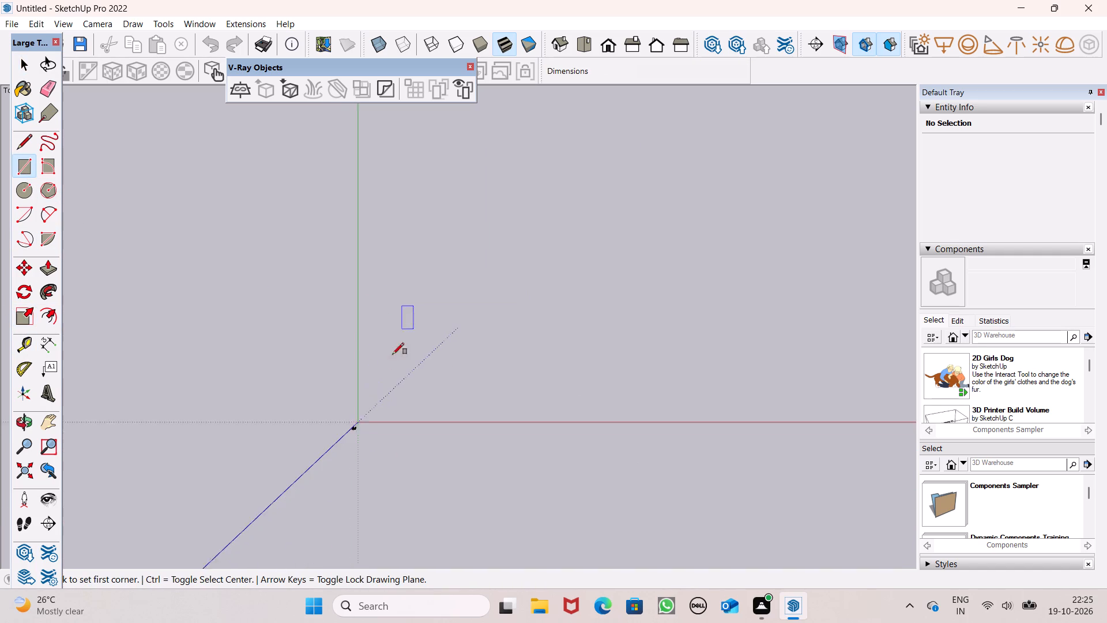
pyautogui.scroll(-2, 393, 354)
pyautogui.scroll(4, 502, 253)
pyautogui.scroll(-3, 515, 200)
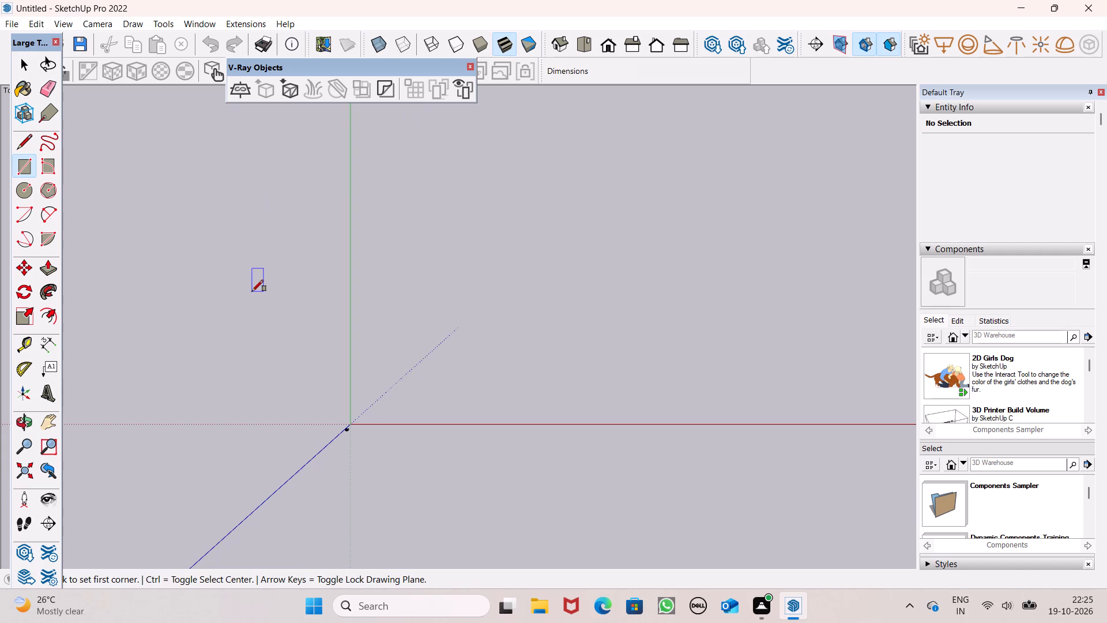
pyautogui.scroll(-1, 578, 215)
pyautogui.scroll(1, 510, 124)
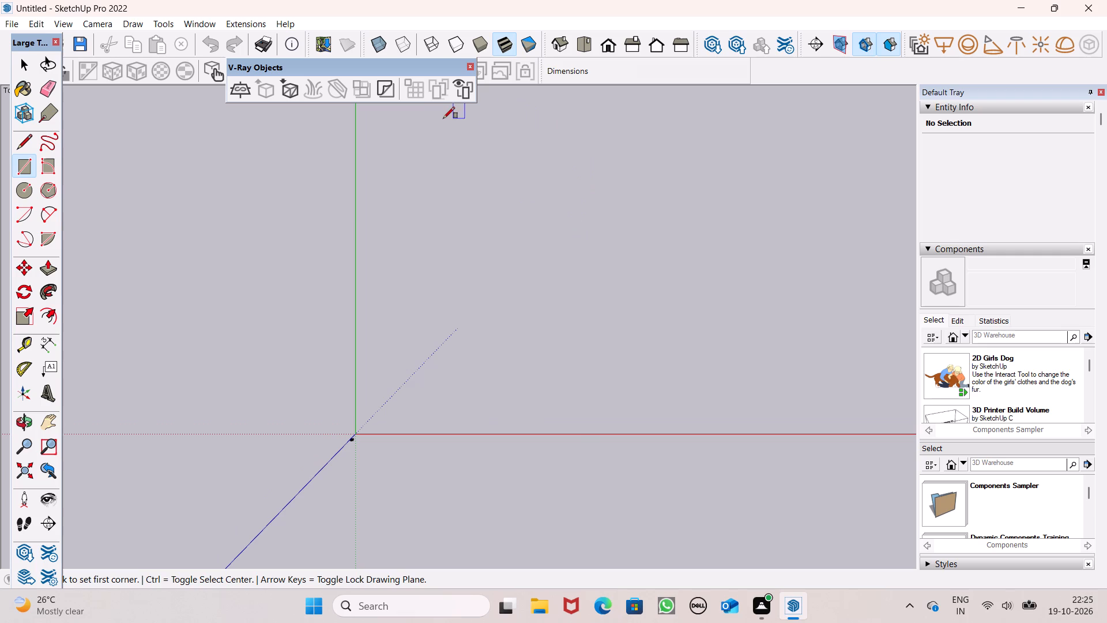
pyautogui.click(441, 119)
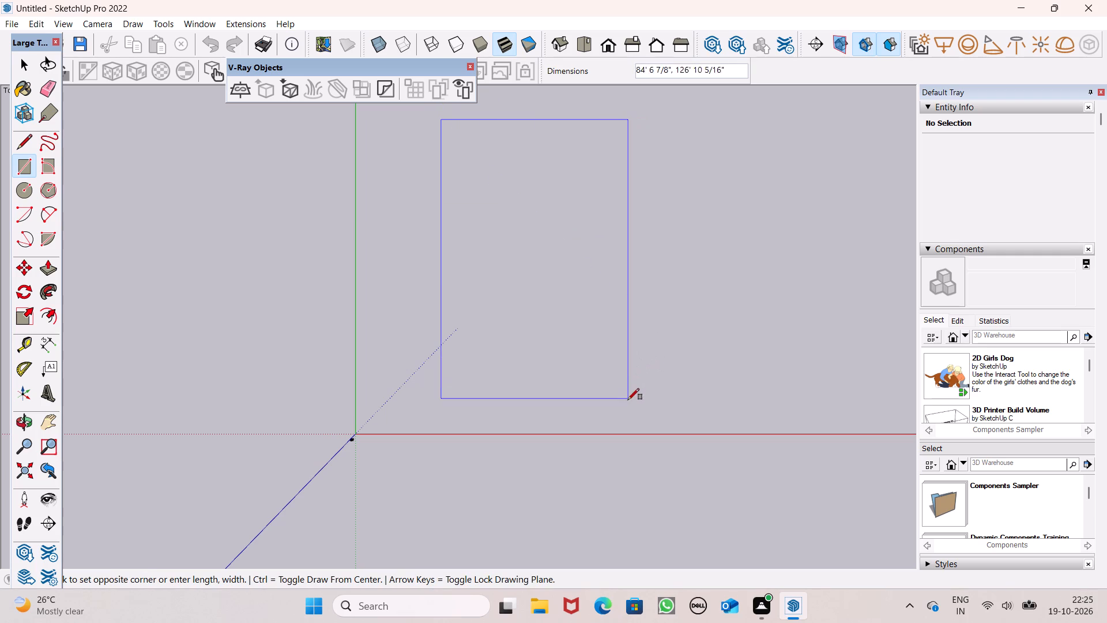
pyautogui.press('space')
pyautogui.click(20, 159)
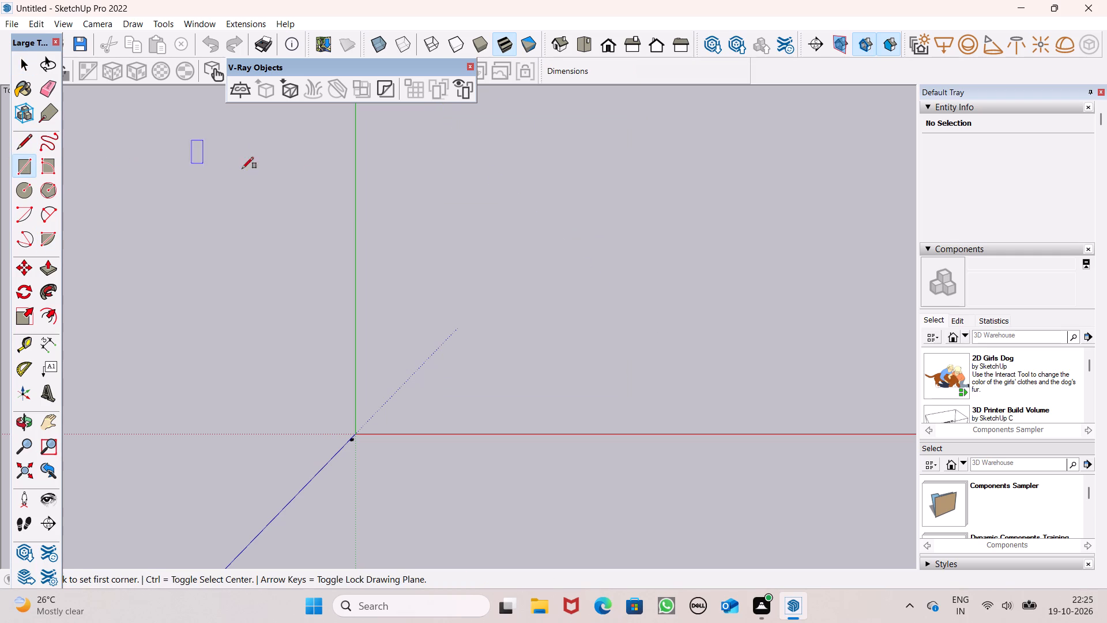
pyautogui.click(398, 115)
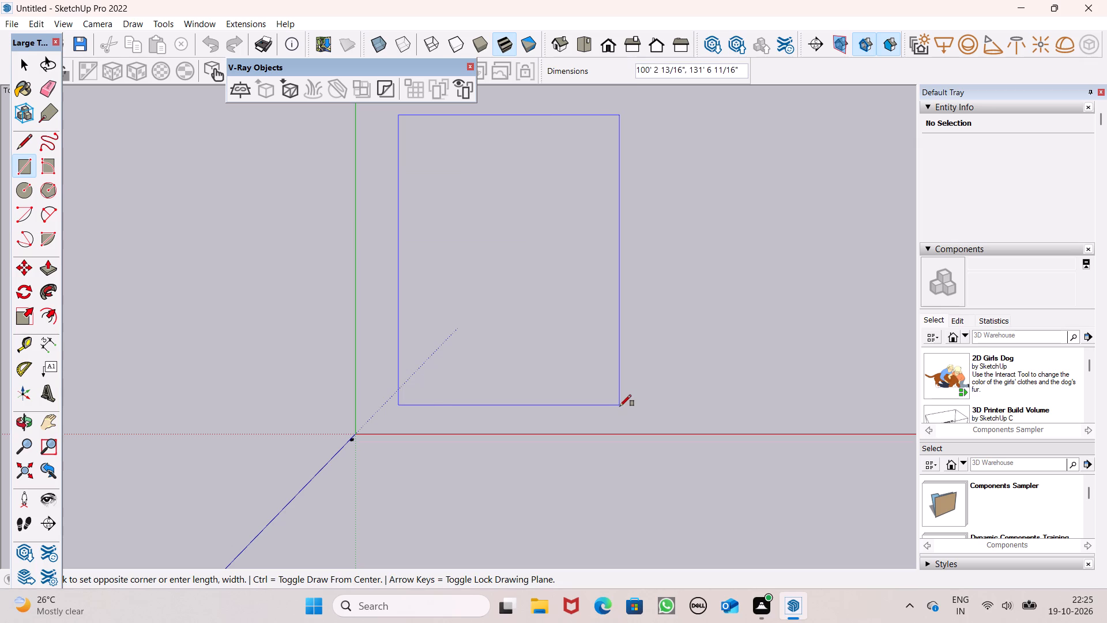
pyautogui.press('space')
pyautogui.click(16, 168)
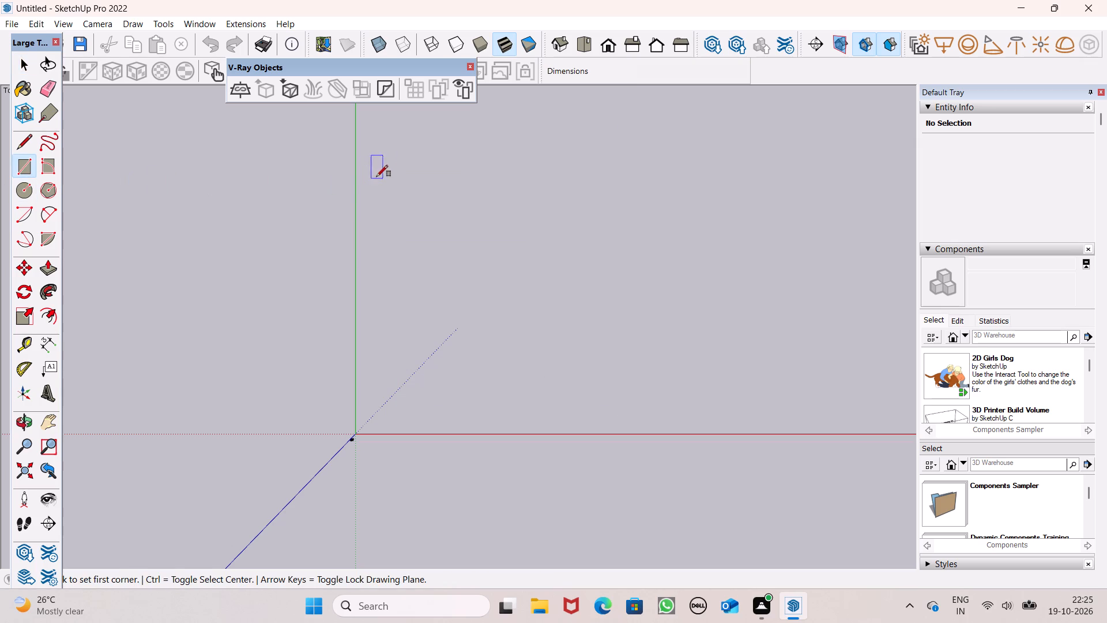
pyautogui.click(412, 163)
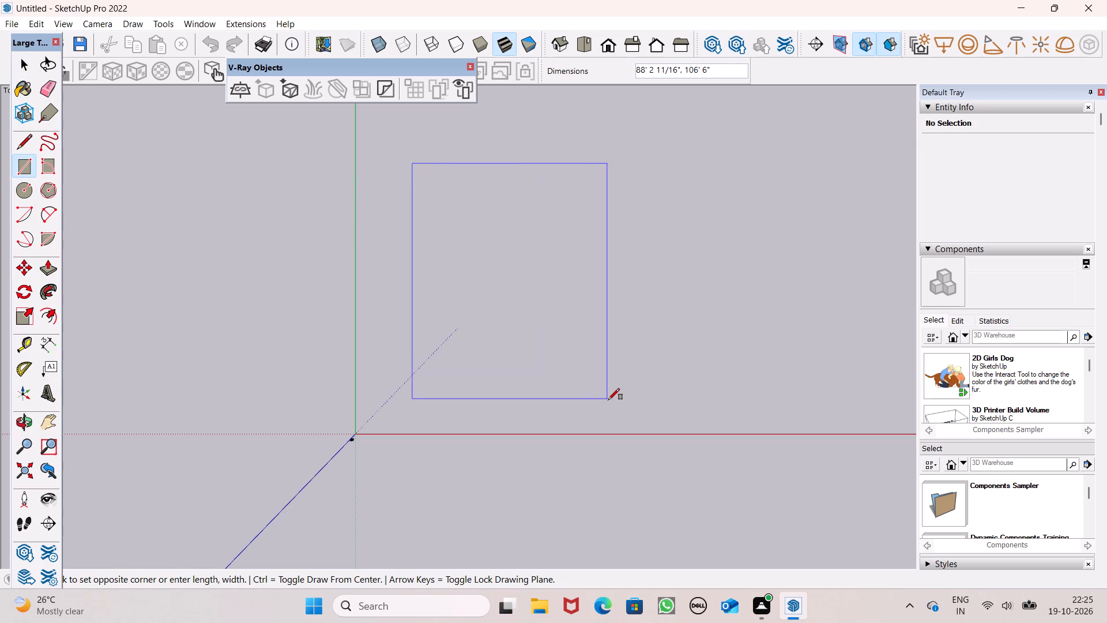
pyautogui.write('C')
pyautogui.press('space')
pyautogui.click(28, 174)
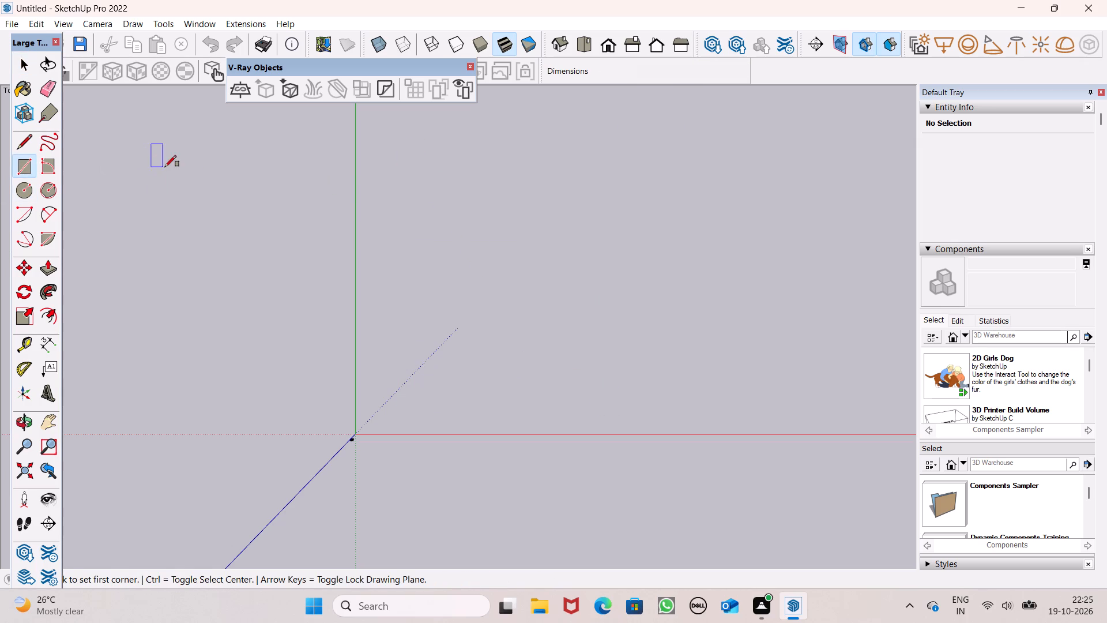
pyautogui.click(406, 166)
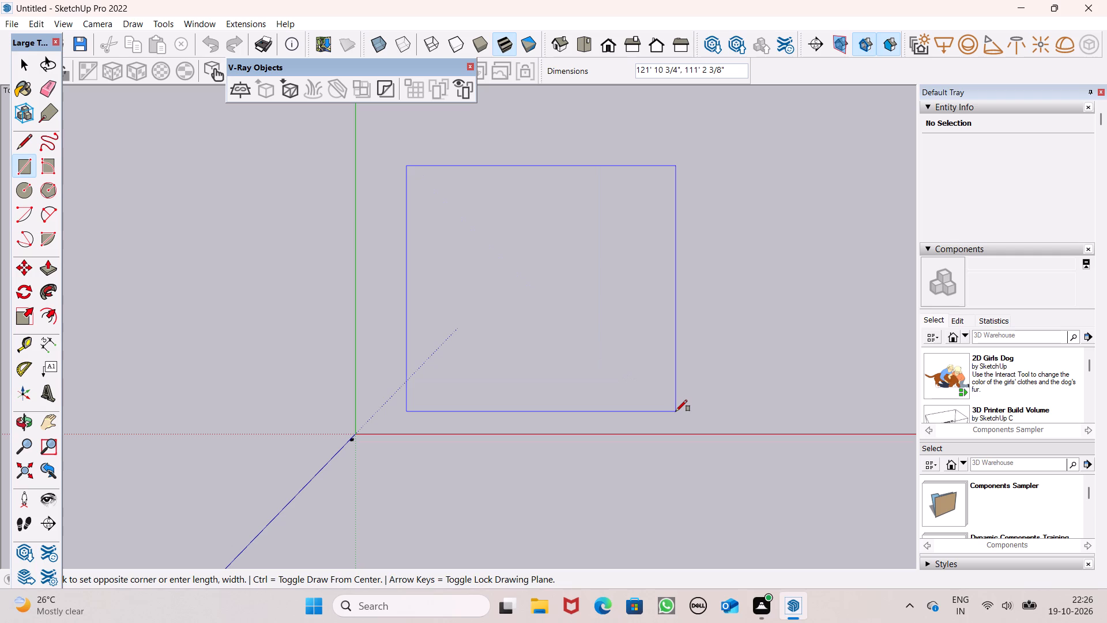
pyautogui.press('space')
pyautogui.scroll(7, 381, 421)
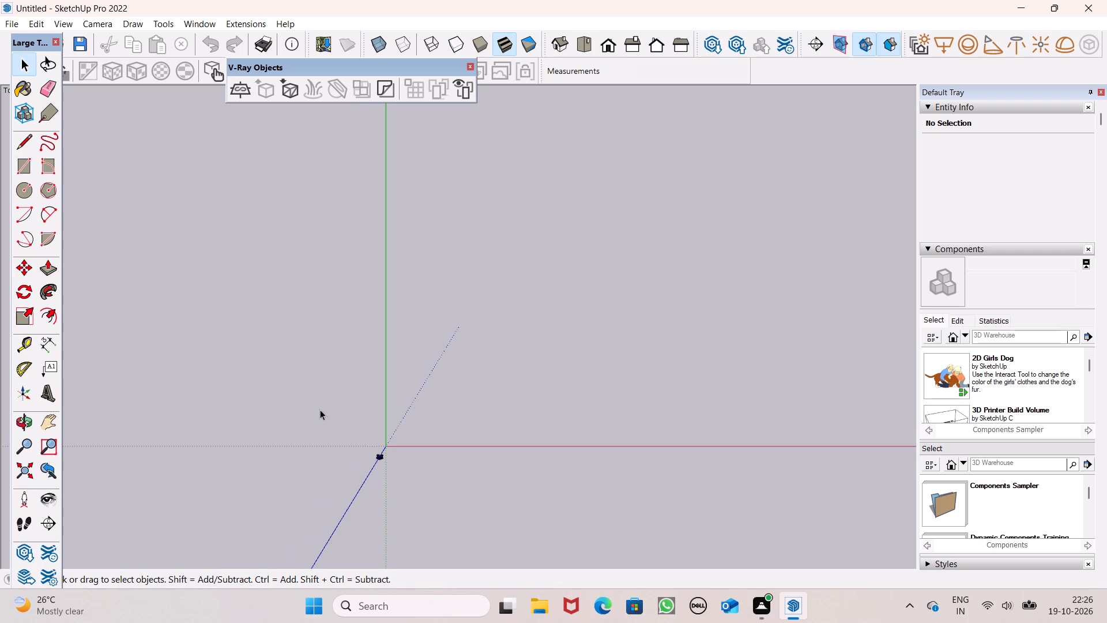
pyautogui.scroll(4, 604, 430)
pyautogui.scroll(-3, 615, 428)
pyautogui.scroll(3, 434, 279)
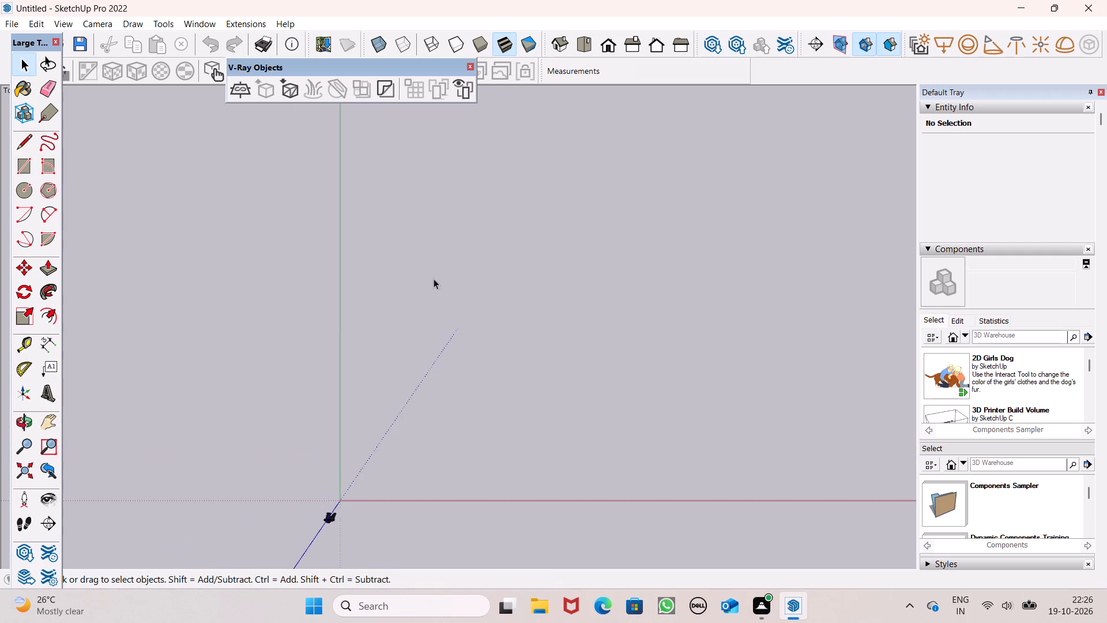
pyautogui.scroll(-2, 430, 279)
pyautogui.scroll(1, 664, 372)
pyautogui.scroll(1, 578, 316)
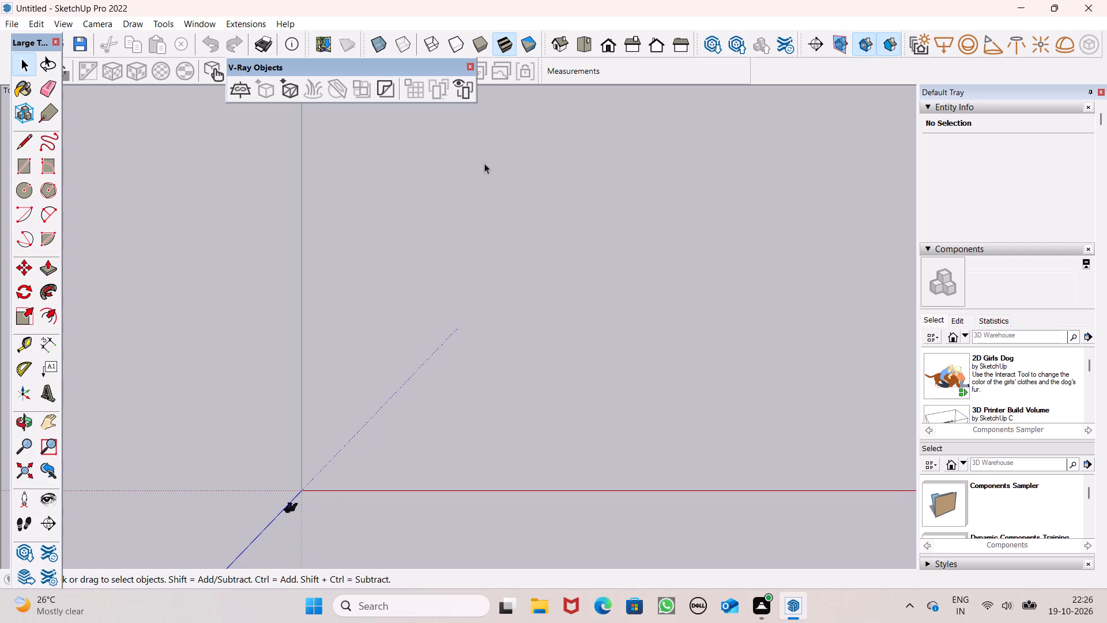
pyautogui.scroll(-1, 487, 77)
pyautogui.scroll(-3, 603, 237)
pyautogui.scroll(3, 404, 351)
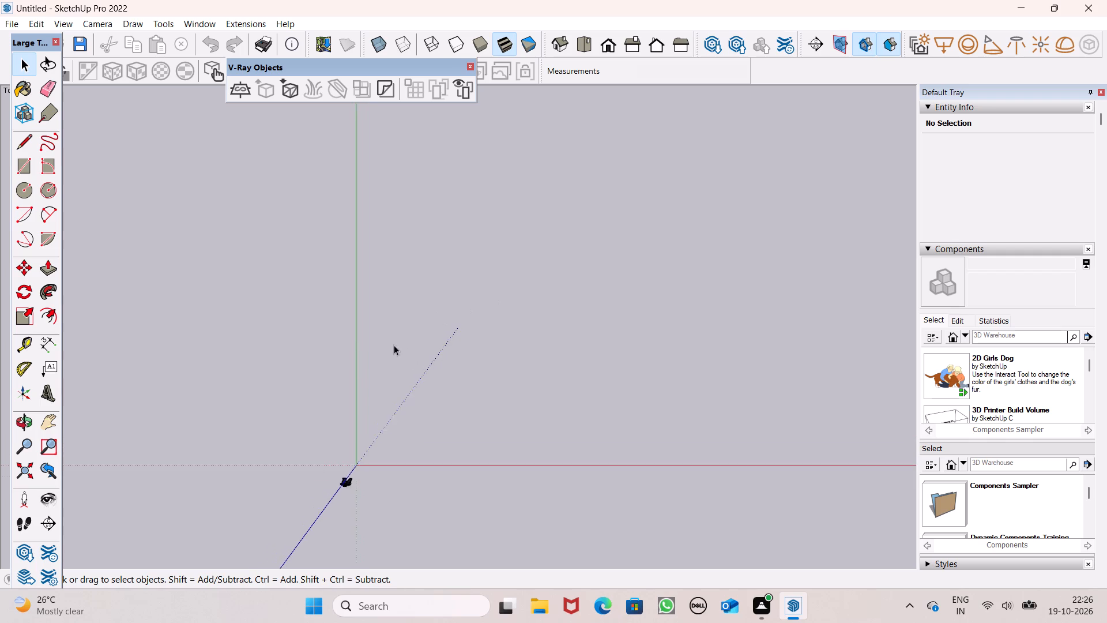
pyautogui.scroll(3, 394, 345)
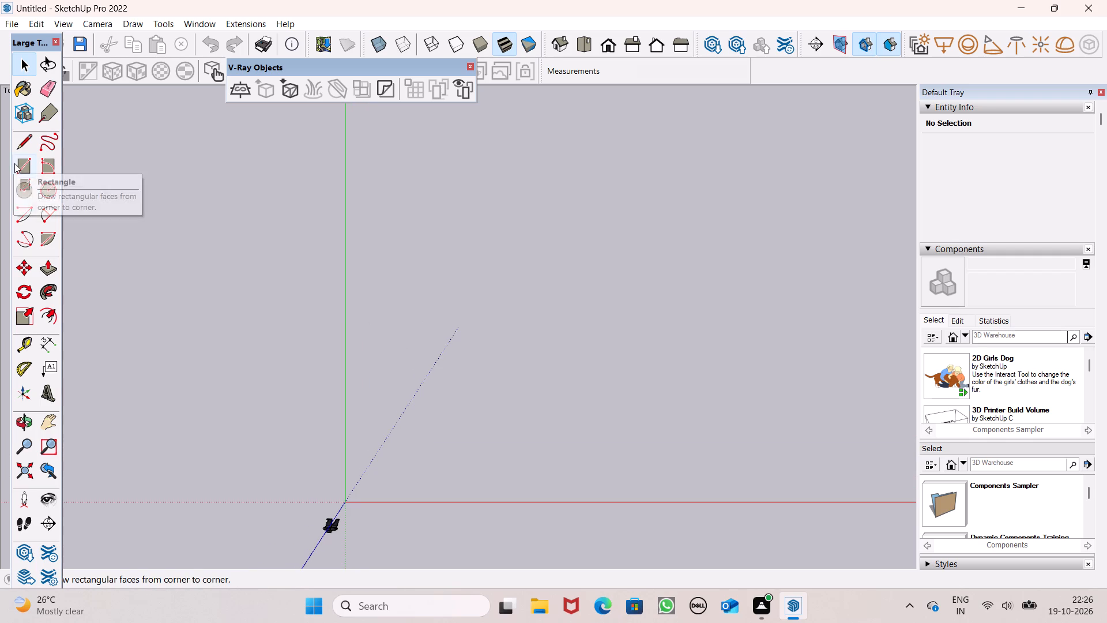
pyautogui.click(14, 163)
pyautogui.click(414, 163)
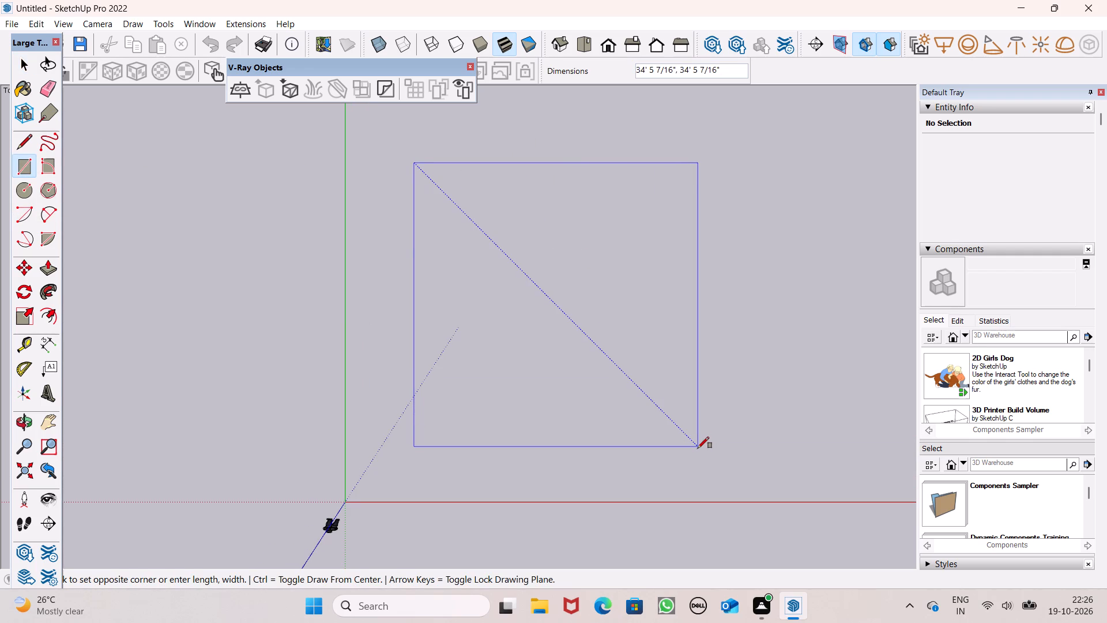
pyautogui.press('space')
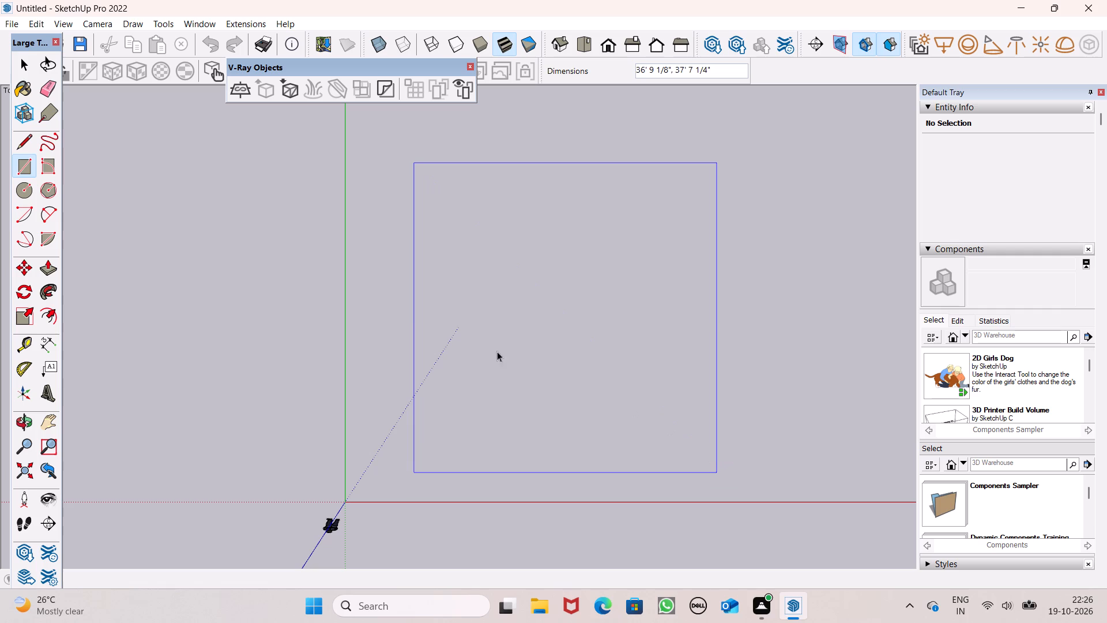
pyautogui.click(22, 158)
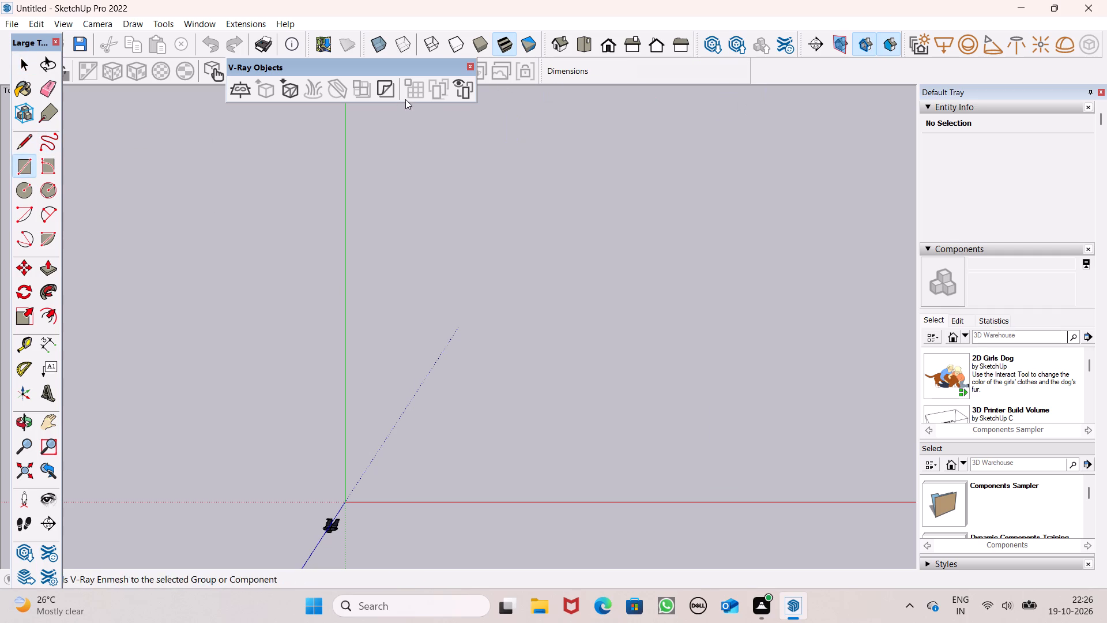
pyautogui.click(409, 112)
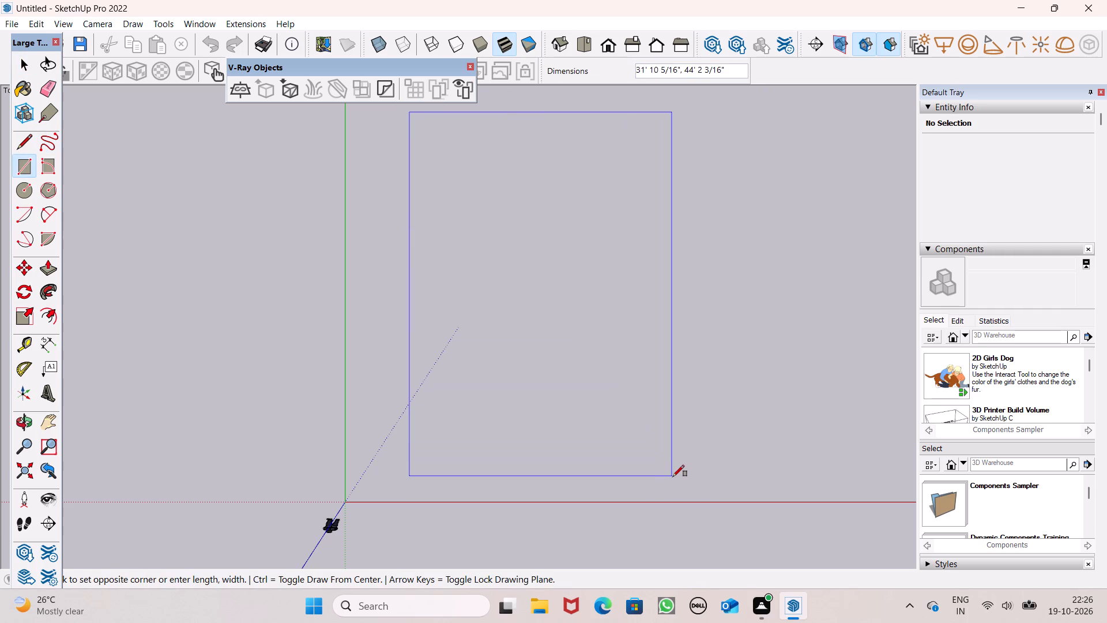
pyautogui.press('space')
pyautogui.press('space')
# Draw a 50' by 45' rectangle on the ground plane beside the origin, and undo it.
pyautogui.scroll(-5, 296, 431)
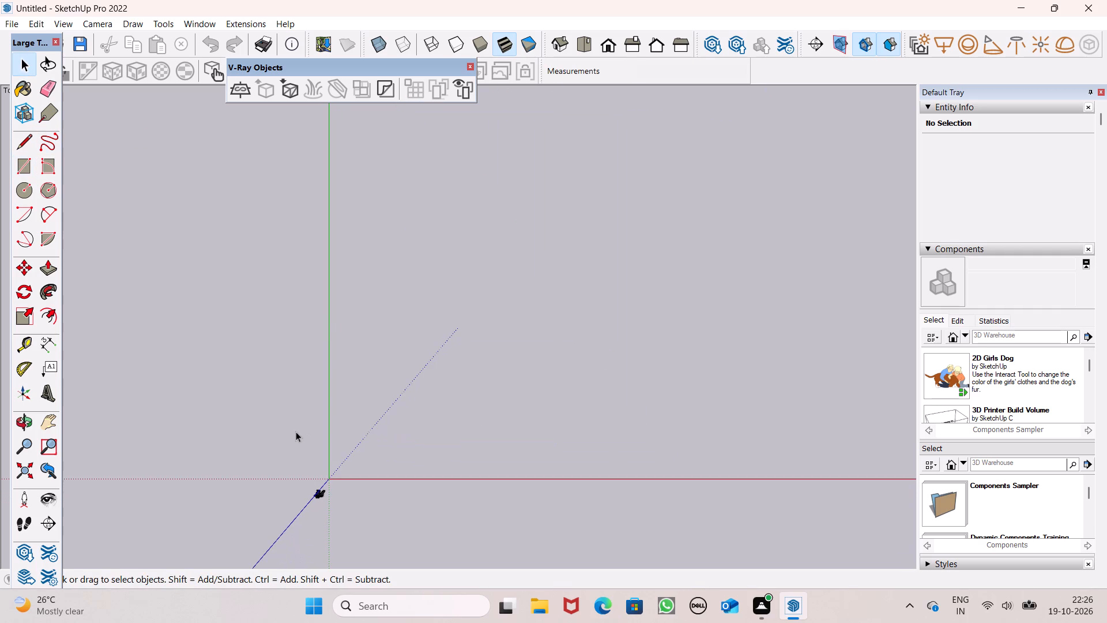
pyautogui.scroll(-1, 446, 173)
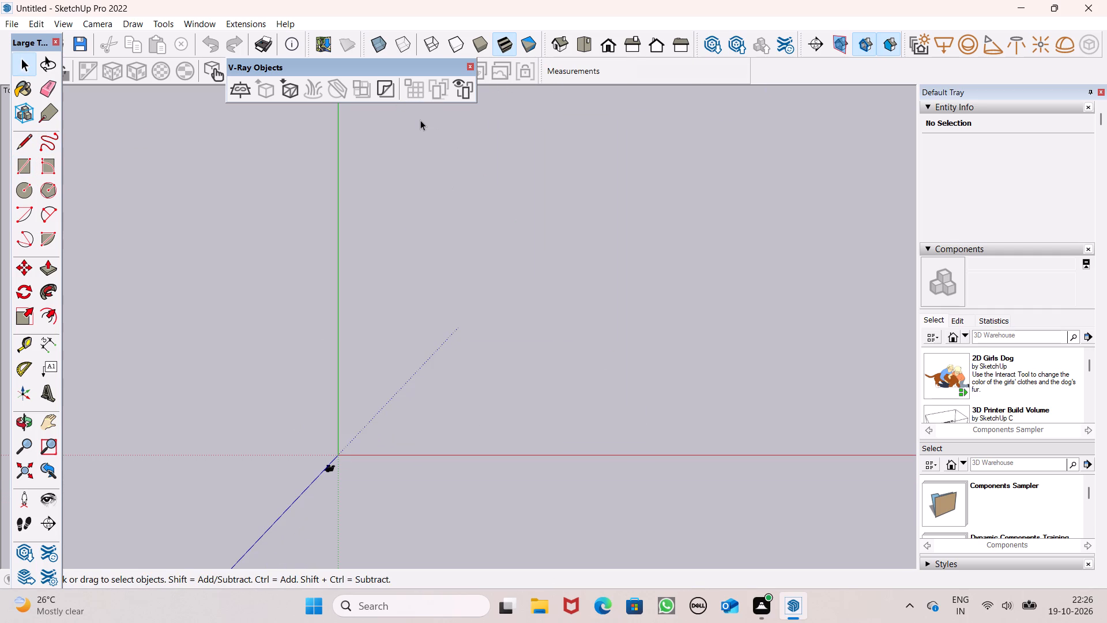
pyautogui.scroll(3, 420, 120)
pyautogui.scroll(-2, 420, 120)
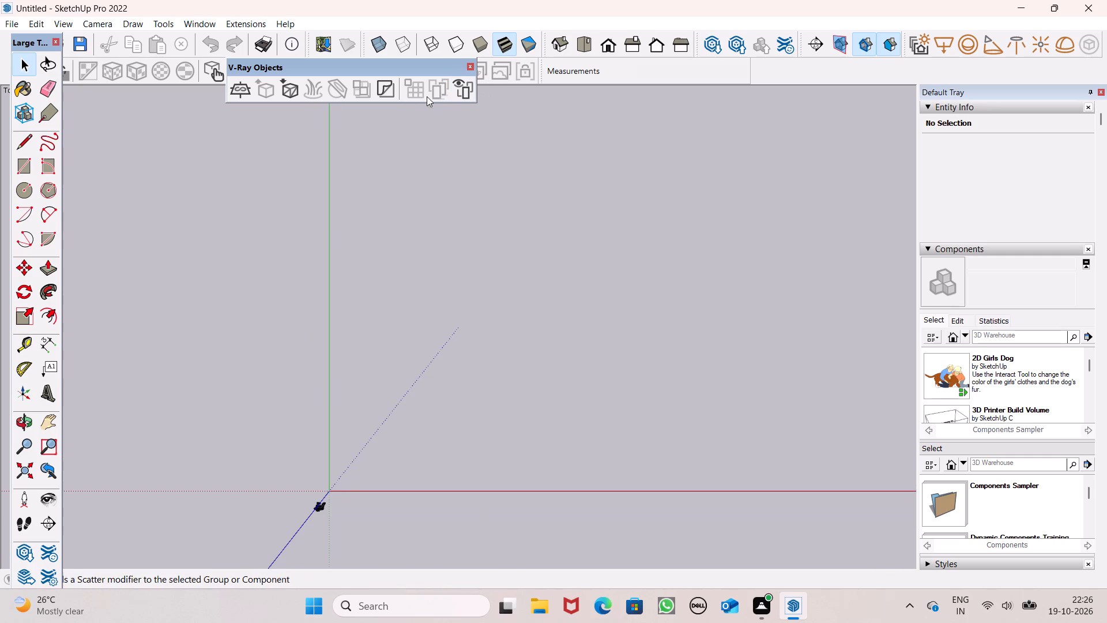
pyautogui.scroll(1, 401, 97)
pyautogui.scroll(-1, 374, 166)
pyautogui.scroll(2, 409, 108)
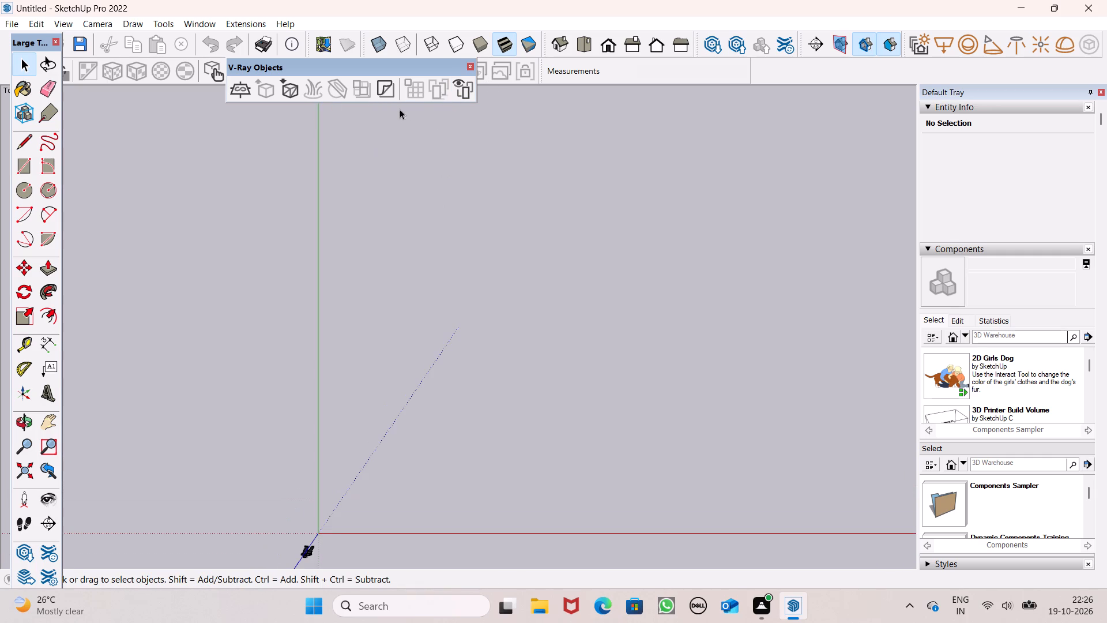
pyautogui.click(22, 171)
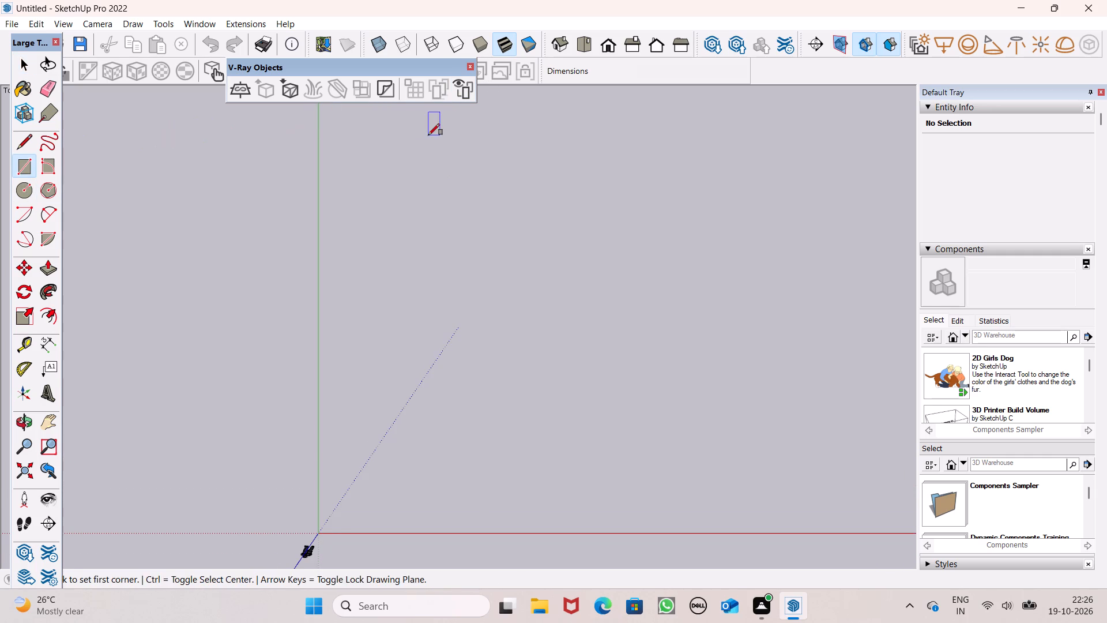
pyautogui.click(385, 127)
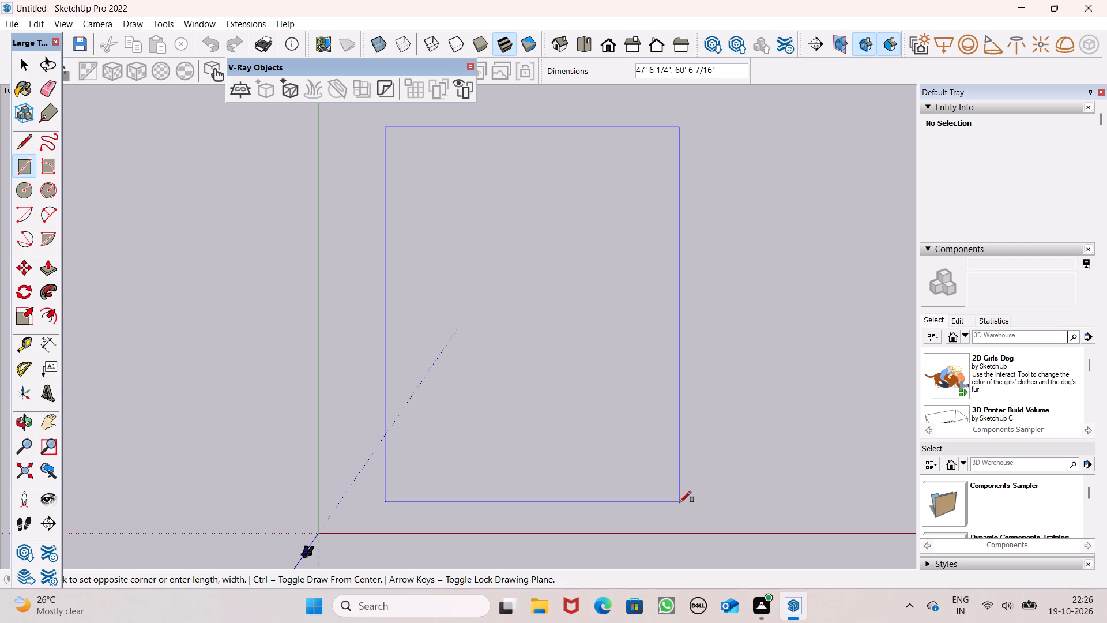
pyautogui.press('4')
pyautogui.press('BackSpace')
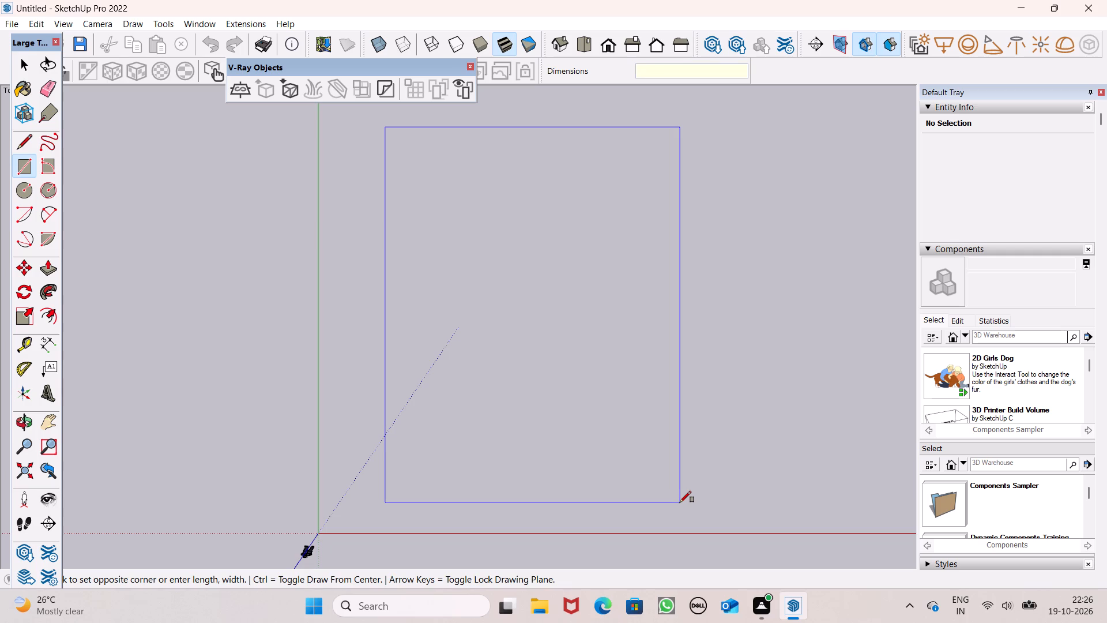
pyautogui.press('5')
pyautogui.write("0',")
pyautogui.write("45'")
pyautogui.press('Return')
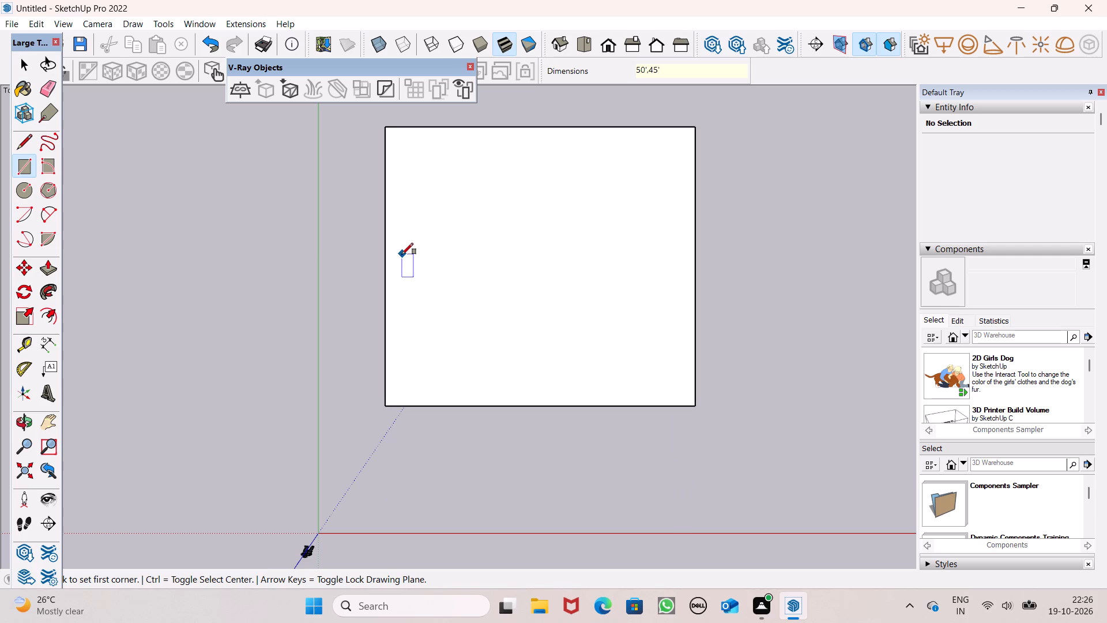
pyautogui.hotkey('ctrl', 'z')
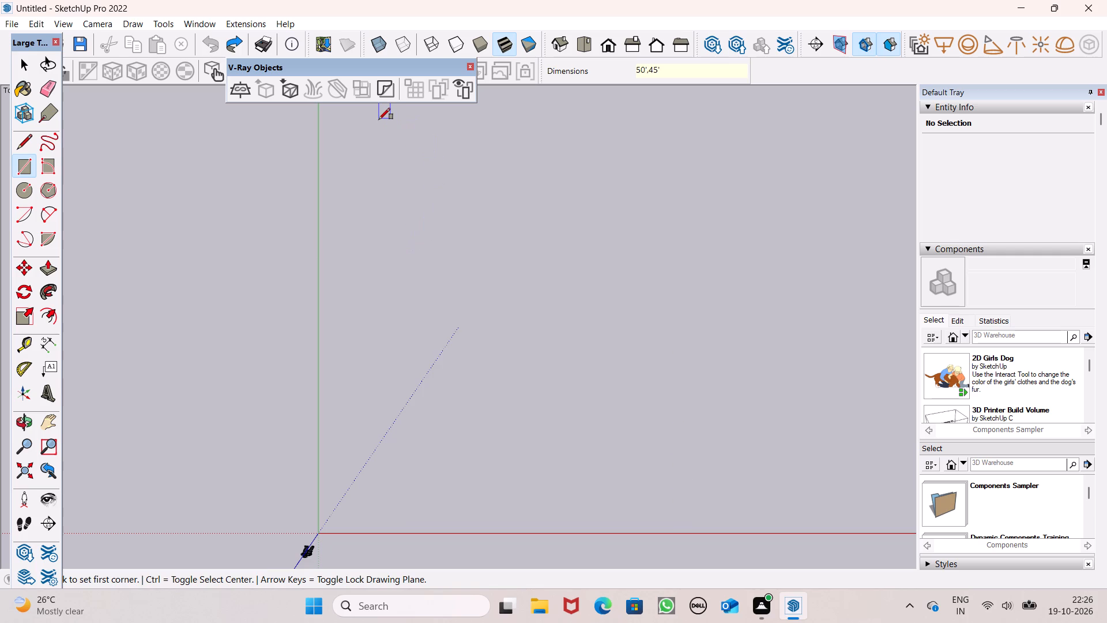
# Draw a 50' by 50' square on the ground plane beside the origin with the Rectangle tool.
pyautogui.doubleClick(379, 127)
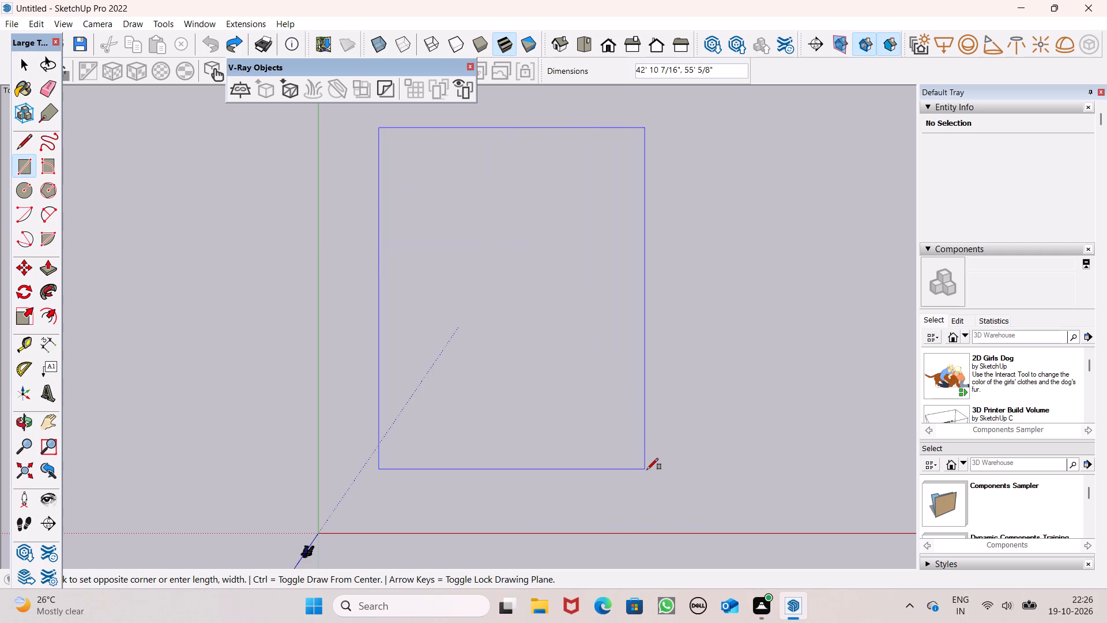
pyautogui.write("50',50'")
pyautogui.press('Return')
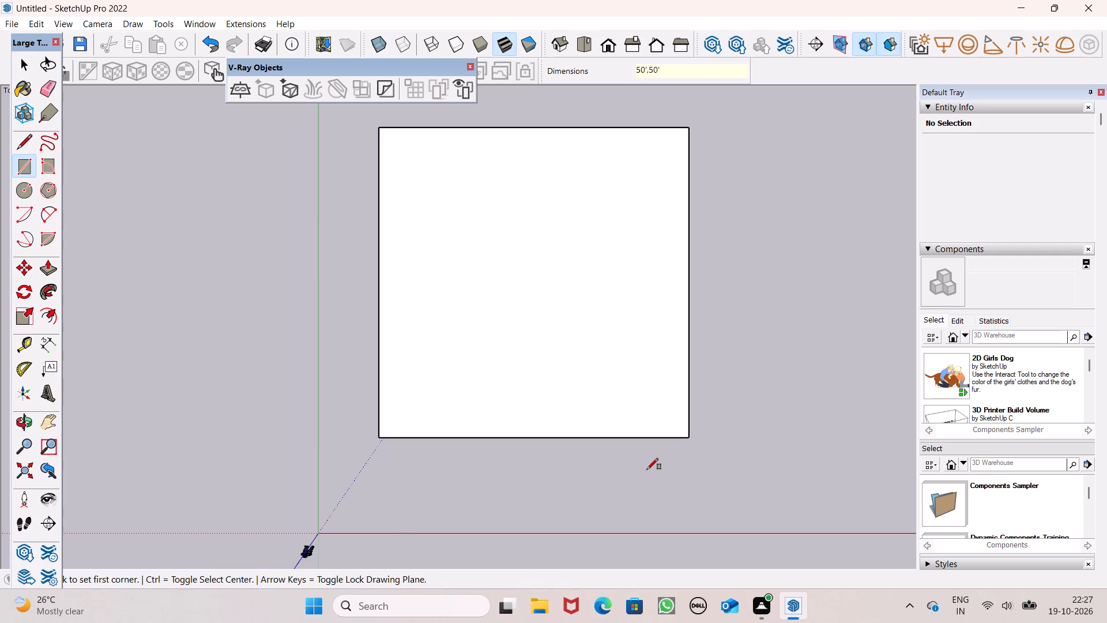
pyautogui.press('space')
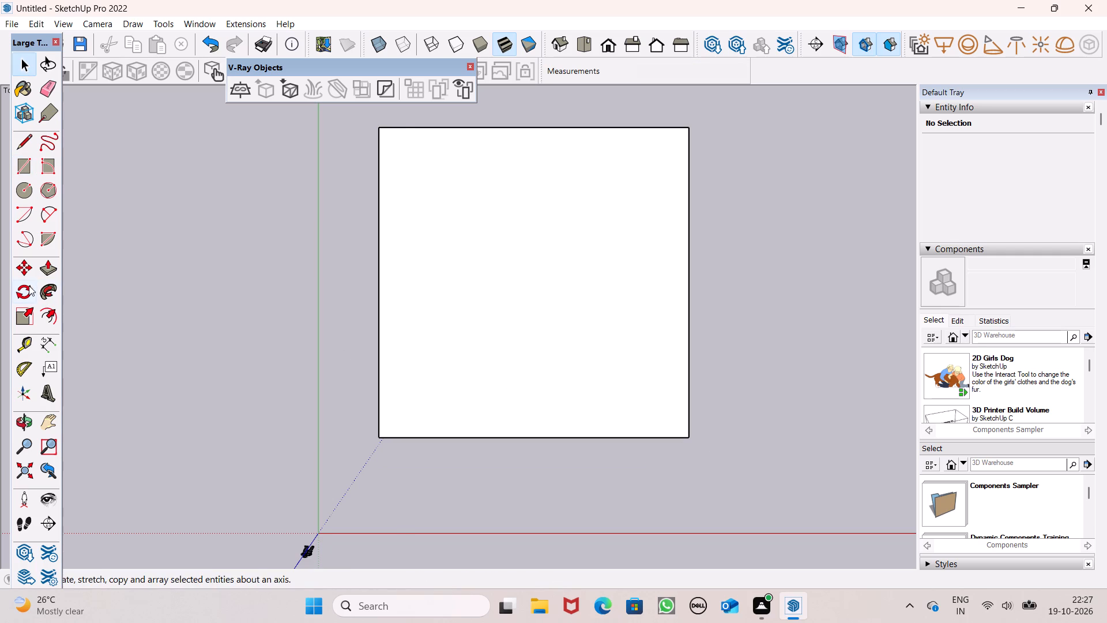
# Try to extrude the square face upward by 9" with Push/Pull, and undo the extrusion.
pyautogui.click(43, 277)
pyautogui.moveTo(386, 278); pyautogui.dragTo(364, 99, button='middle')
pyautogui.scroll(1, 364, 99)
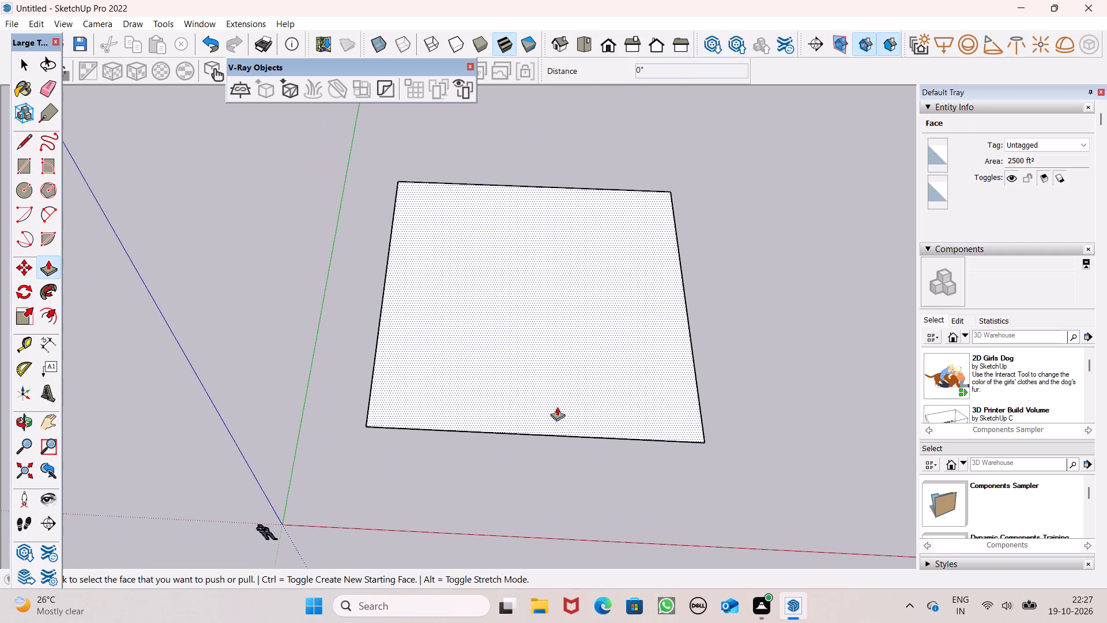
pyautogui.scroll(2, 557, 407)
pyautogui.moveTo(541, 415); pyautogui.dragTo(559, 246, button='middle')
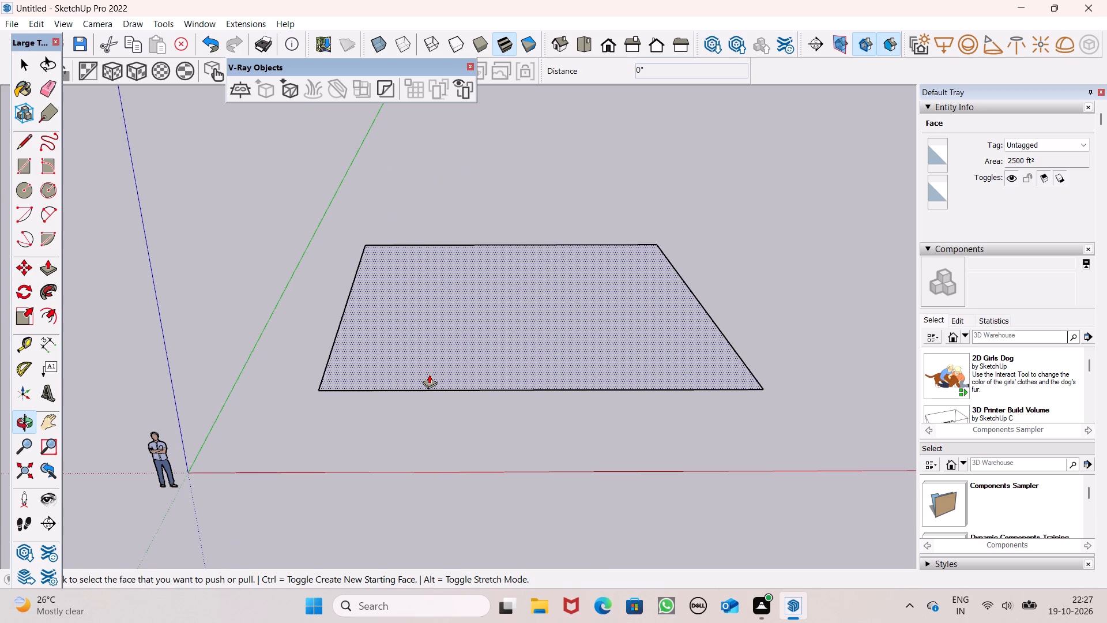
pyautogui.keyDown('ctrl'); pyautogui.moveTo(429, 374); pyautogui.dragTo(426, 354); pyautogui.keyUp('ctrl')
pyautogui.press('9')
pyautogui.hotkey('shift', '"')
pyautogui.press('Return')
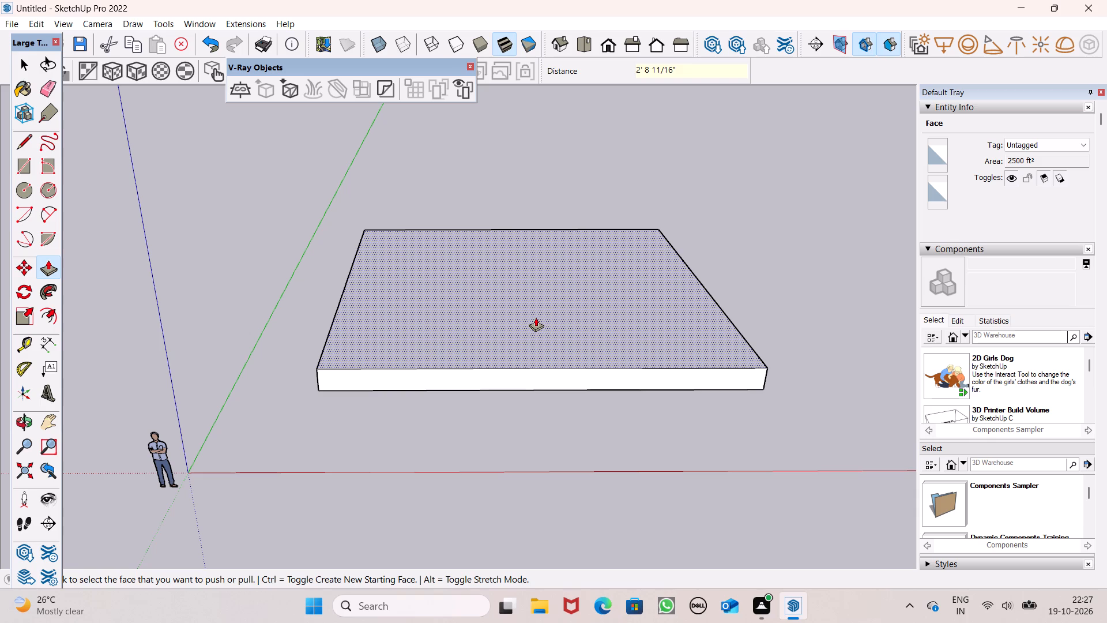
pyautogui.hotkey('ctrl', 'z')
# Extrude the square face upward by 9" with Push/Pull to form a thin base slab.
pyautogui.moveTo(524, 349); pyautogui.dragTo(522, 336)
pyautogui.write('9"')
pyautogui.press('Return')
pyautogui.press('space')
# Offset the outline of the slab's top face inward by 9".
pyautogui.scroll(-5, 518, 325)
pyautogui.moveTo(637, 346); pyautogui.dragTo(587, 494, button='middle')
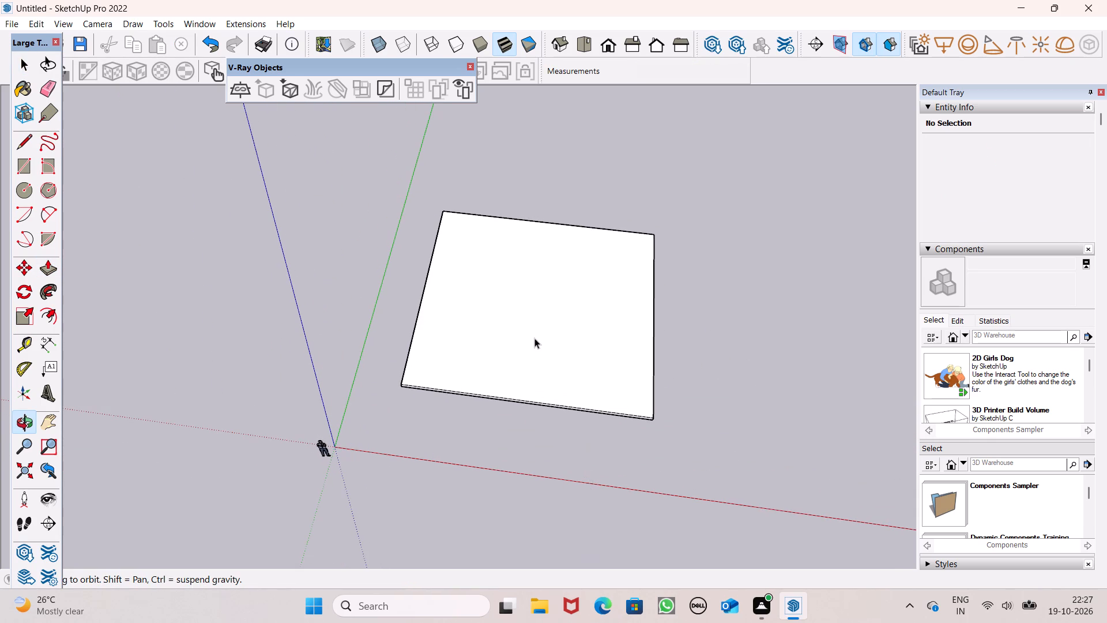
pyautogui.moveTo(529, 340); pyautogui.dragTo(537, 428, button='middle')
pyautogui.scroll(1, 535, 431)
pyautogui.scroll(-2, 583, 344)
pyautogui.moveTo(574, 376); pyautogui.dragTo(596, 438, button='middle')
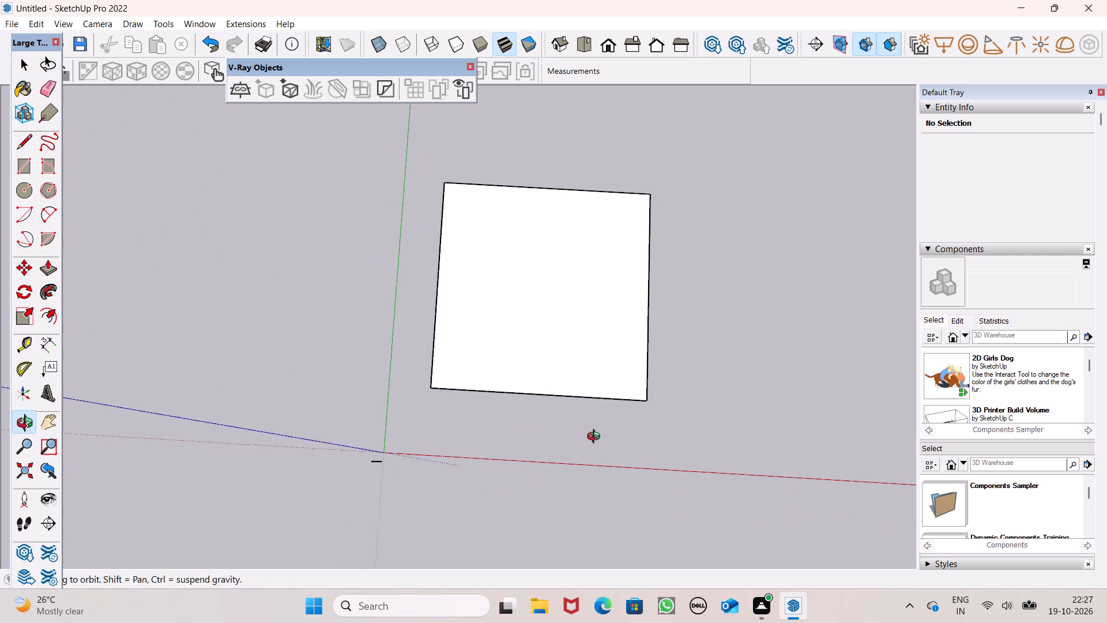
pyautogui.moveTo(596, 438); pyautogui.dragTo(597, 436, button='middle')
pyautogui.scroll(1, 597, 437)
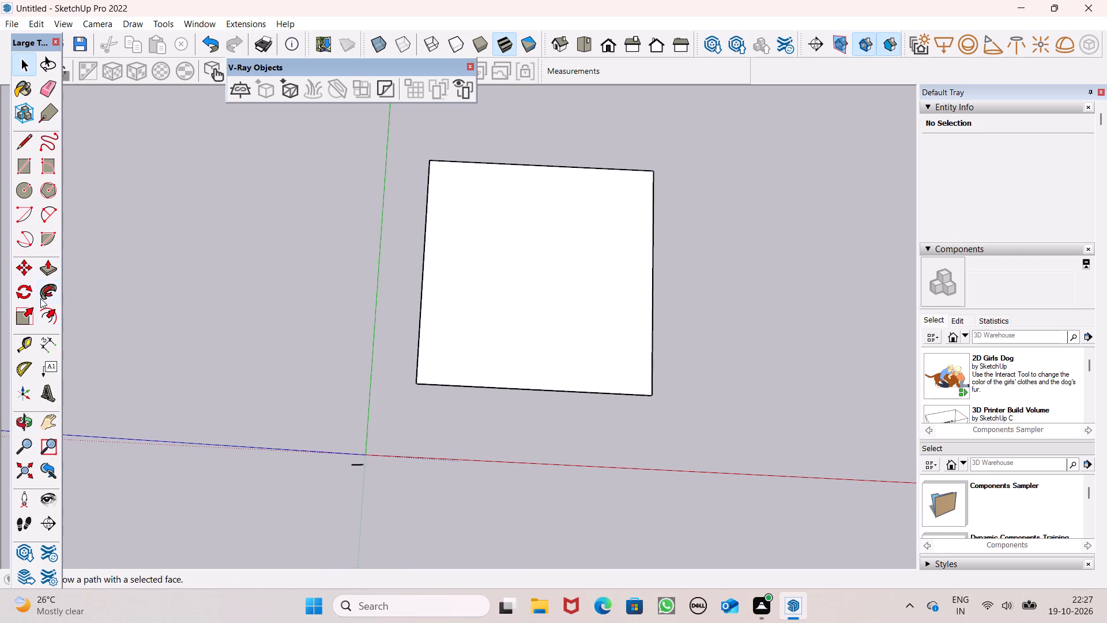
pyautogui.click(50, 311)
pyautogui.moveTo(529, 203); pyautogui.dragTo(528, 203)
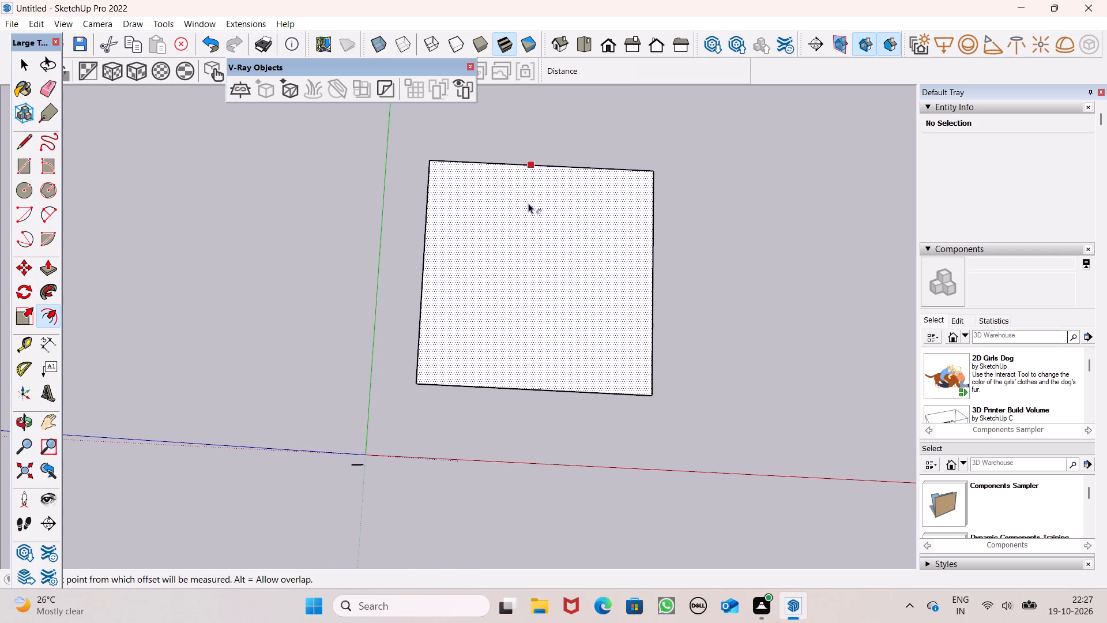
pyautogui.moveTo(528, 203); pyautogui.dragTo(525, 189)
pyautogui.write('9"')
pyautogui.press('Return')
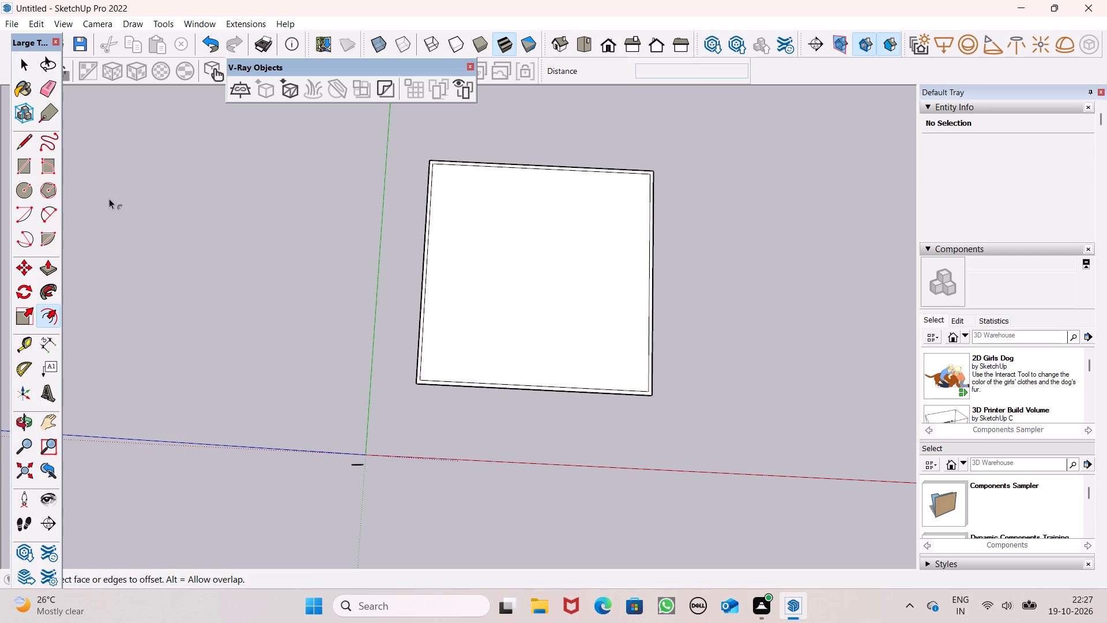
# Draw short lines from the inset border's two front inner corners sideways to the slab's adjacent outer edges.
pyautogui.click(17, 145)
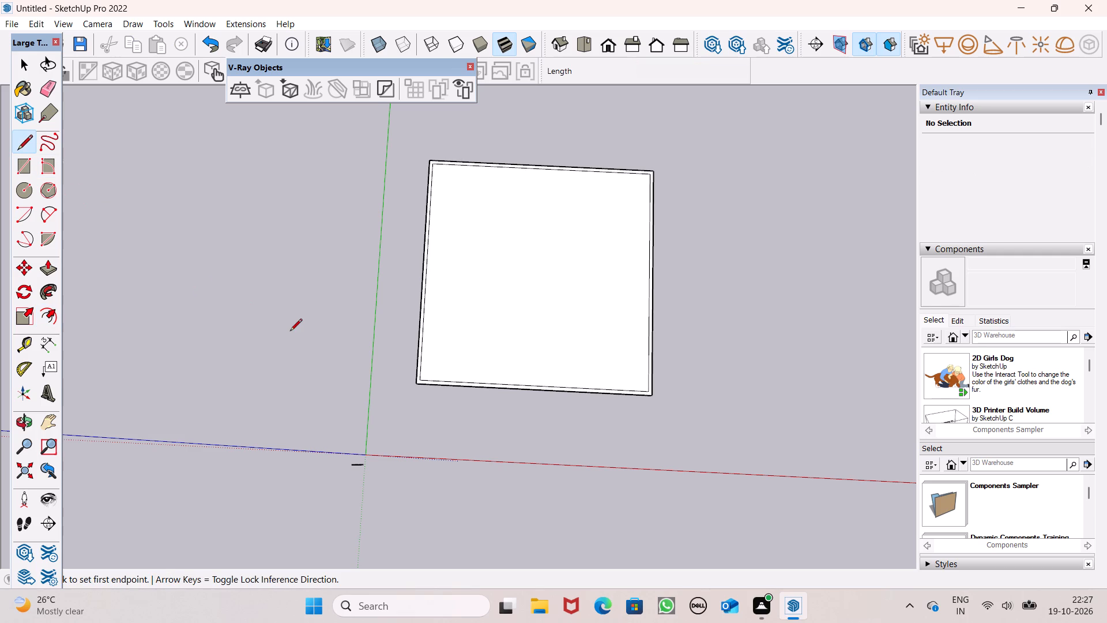
pyautogui.scroll(11, 442, 384)
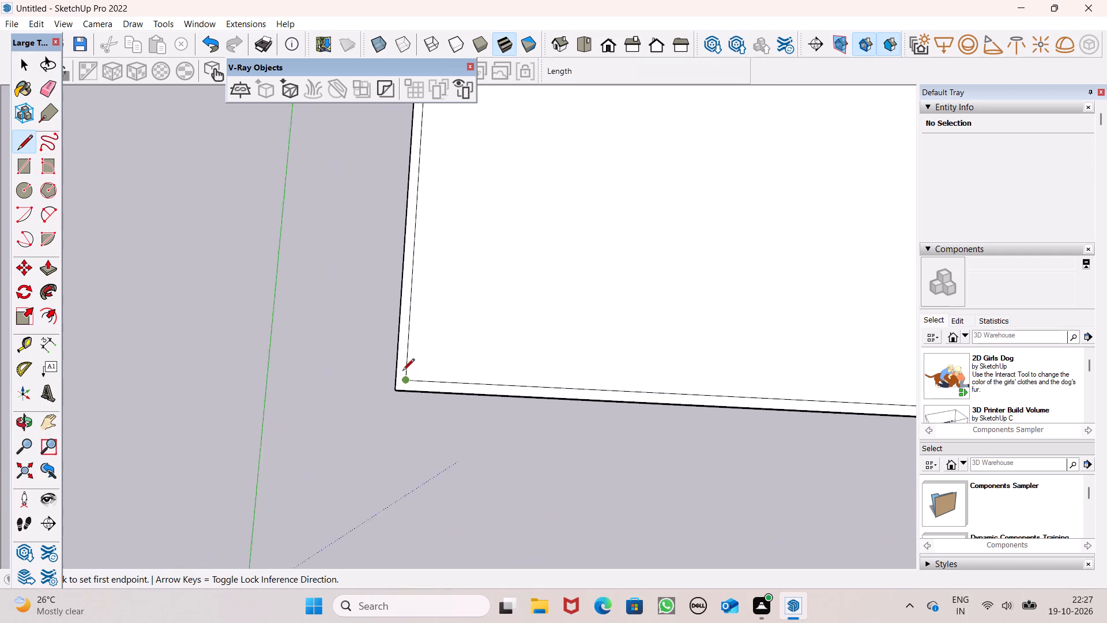
pyautogui.scroll(5, 402, 381)
pyautogui.click(407, 380)
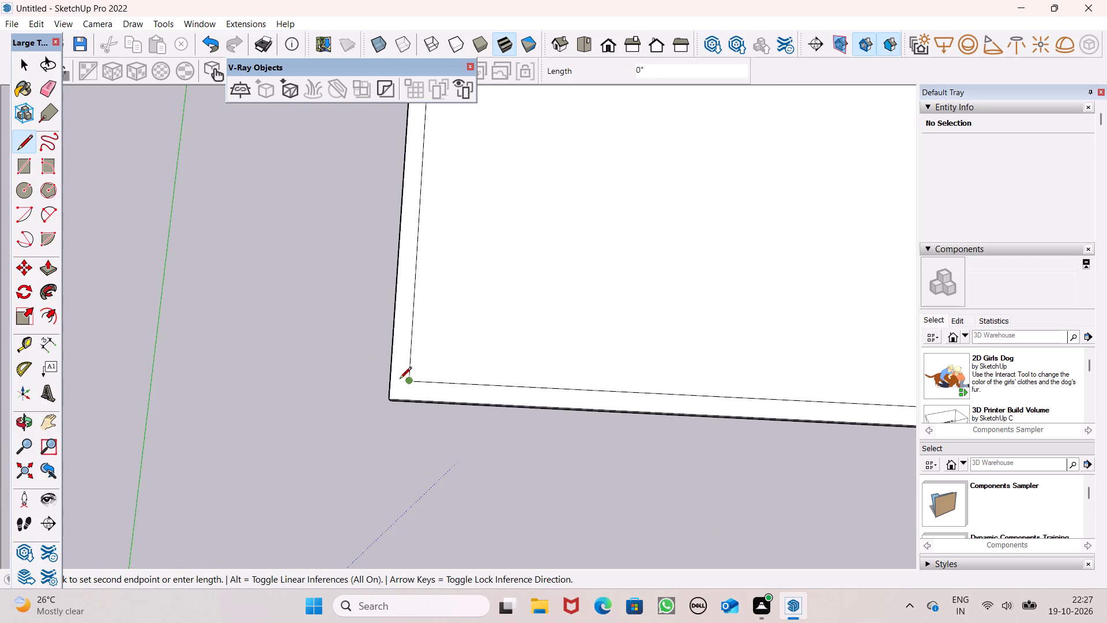
pyautogui.click(387, 382)
pyautogui.scroll(-14, 341, 350)
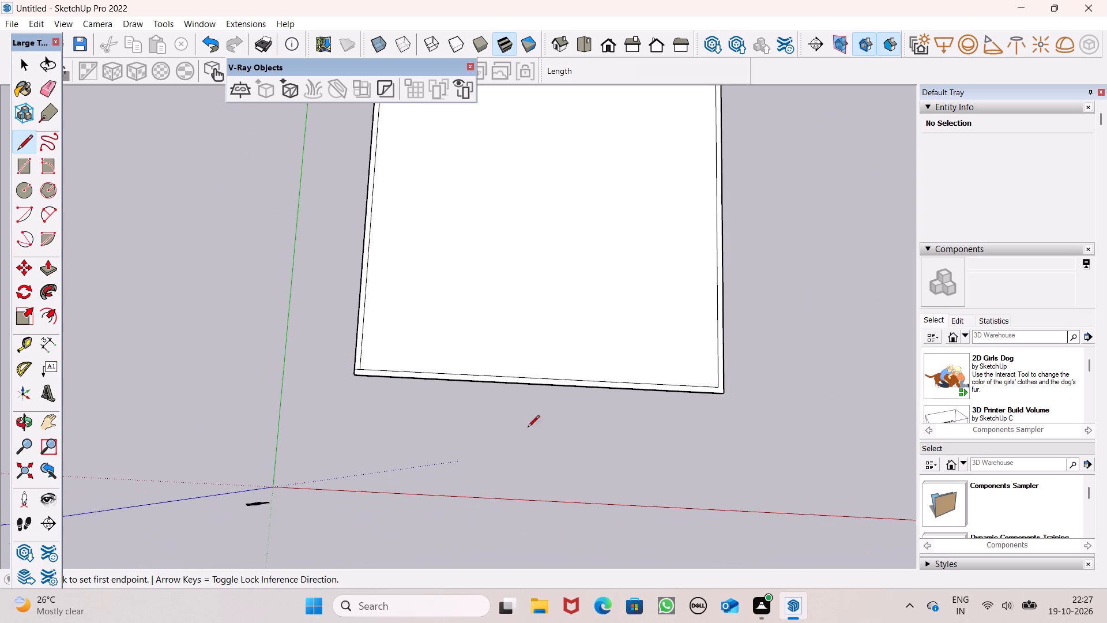
pyautogui.scroll(17, 707, 402)
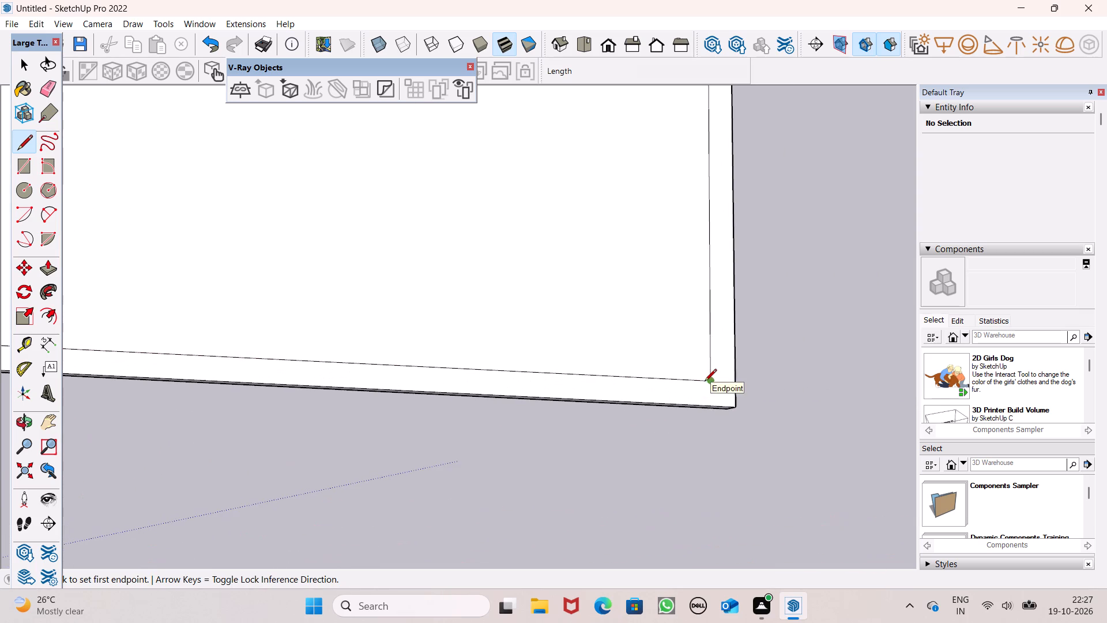
pyautogui.click(709, 385)
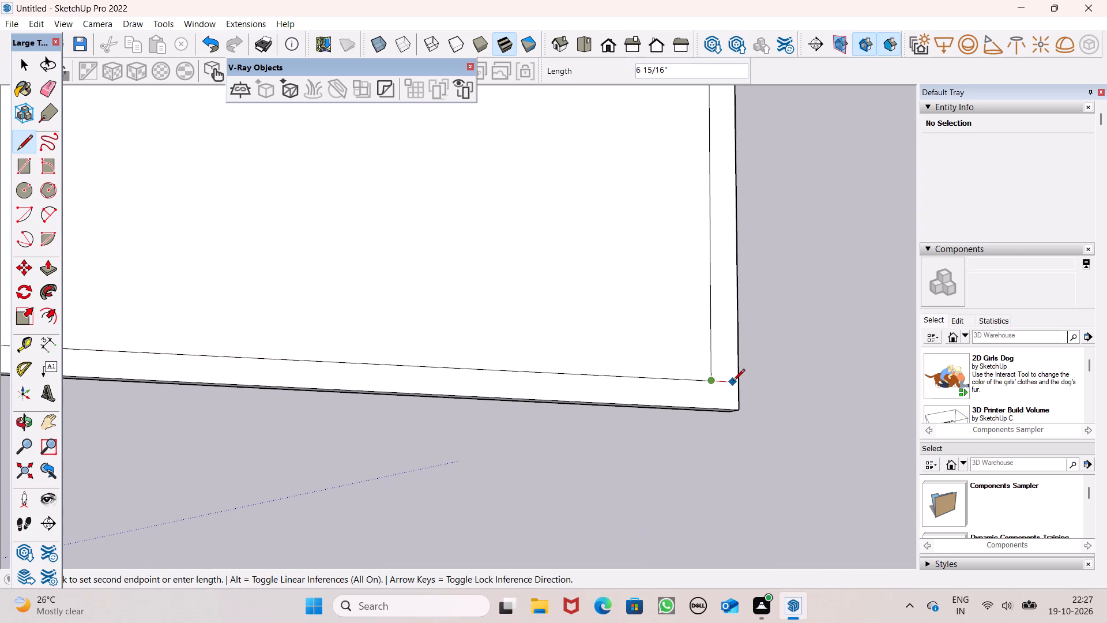
pyautogui.click(736, 382)
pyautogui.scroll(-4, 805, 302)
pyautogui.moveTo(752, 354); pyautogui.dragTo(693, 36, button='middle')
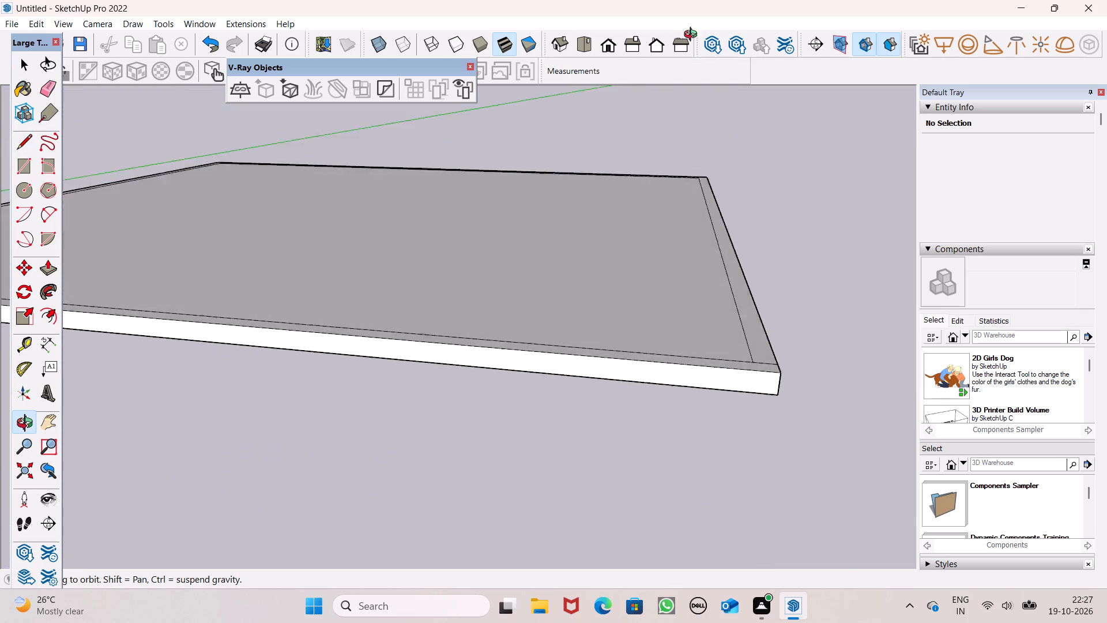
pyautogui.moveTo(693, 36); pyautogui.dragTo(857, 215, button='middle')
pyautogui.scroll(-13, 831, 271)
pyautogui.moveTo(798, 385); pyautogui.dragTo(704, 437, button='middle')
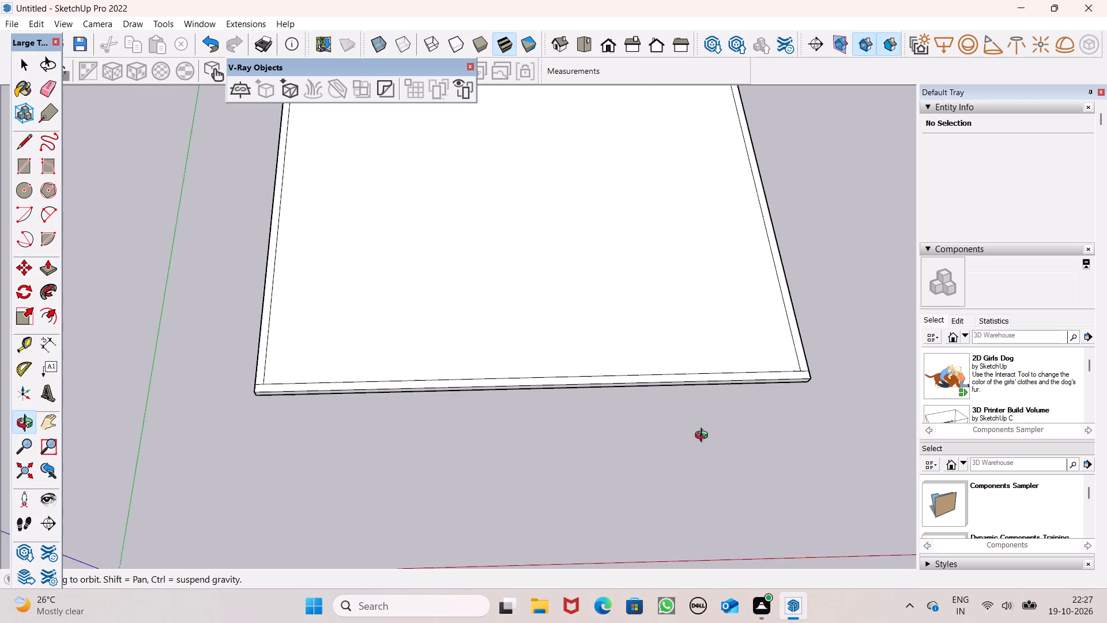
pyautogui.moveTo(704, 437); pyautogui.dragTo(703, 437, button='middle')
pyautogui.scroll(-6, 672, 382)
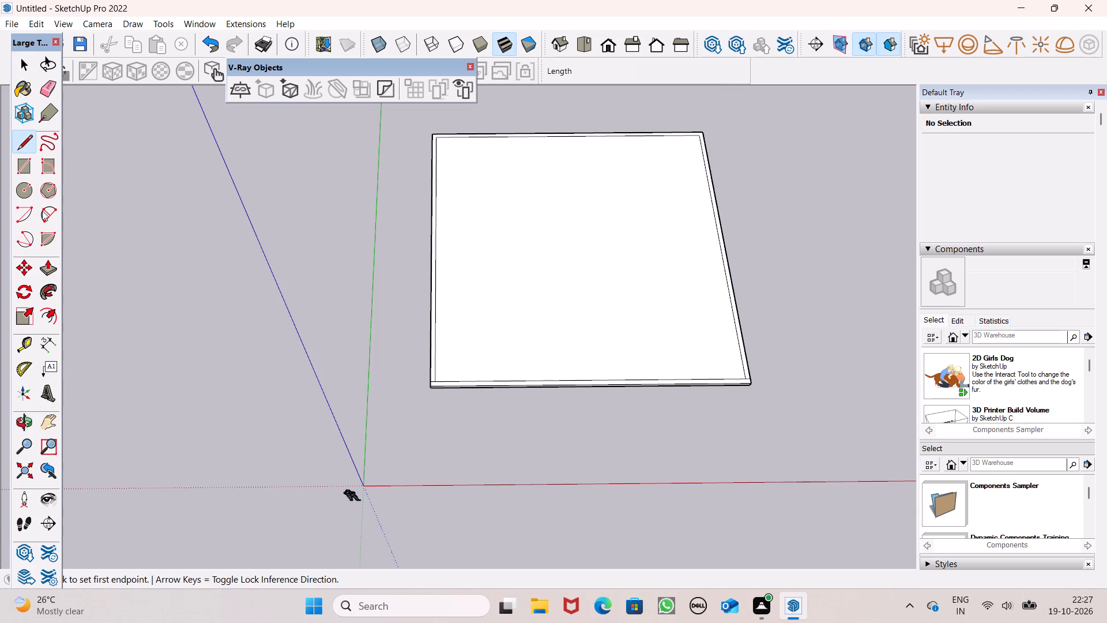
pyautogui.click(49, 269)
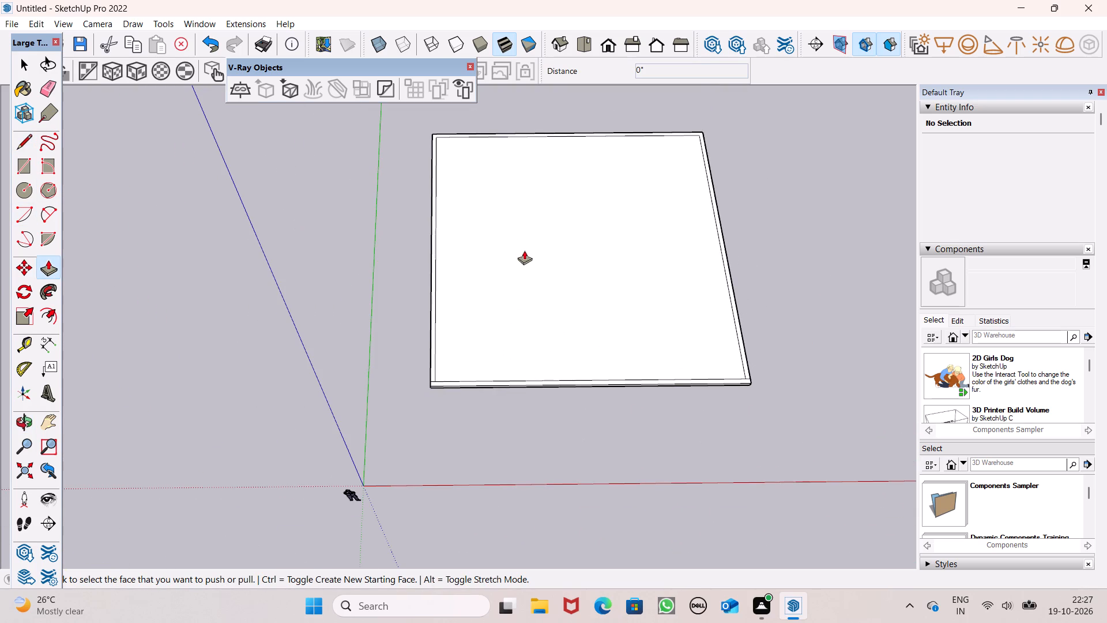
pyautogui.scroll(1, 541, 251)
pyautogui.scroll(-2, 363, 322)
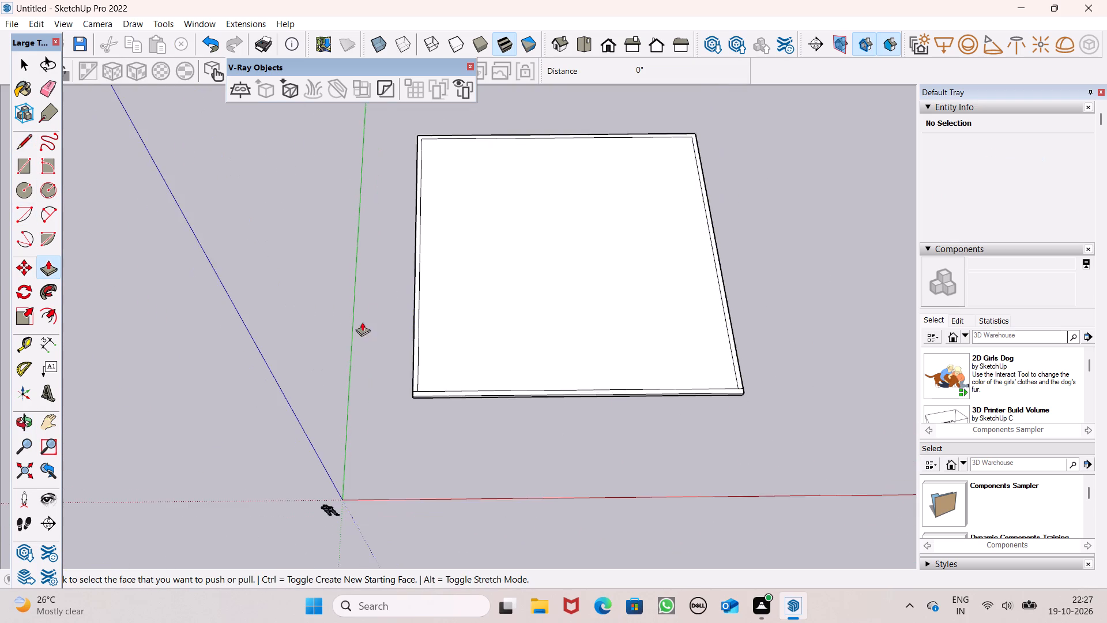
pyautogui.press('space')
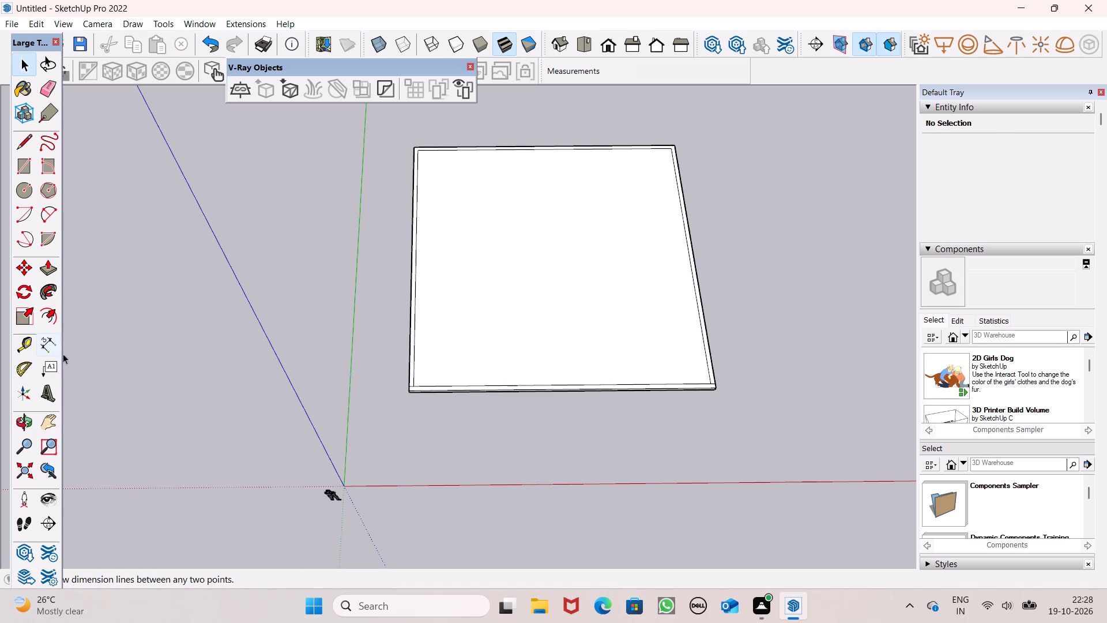
# Place two guides parallel to the green axis, 6" apart, the first about 22' 11" in from the border's inner right edge.
pyautogui.doubleClick(18, 352)
pyautogui.scroll(2, 453, 367)
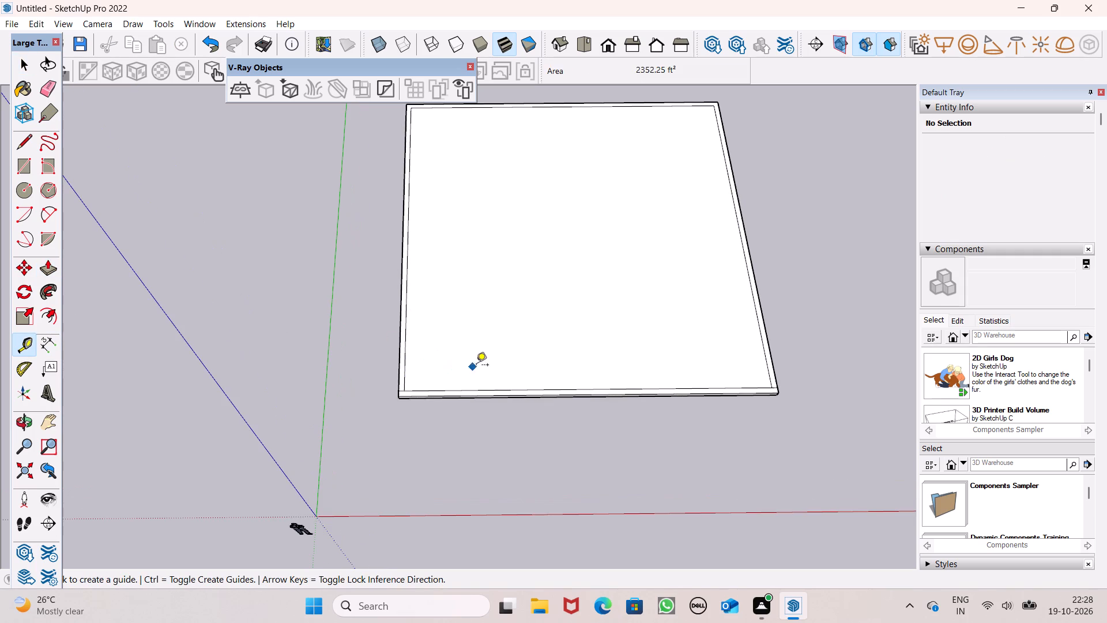
pyautogui.scroll(1, 561, 354)
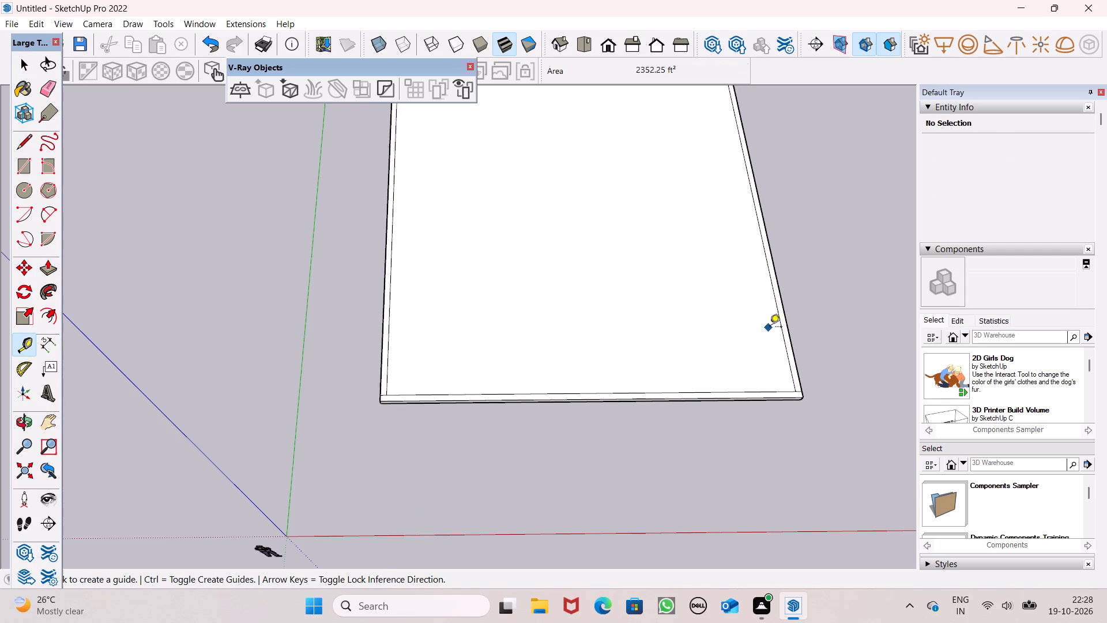
pyautogui.click(777, 321)
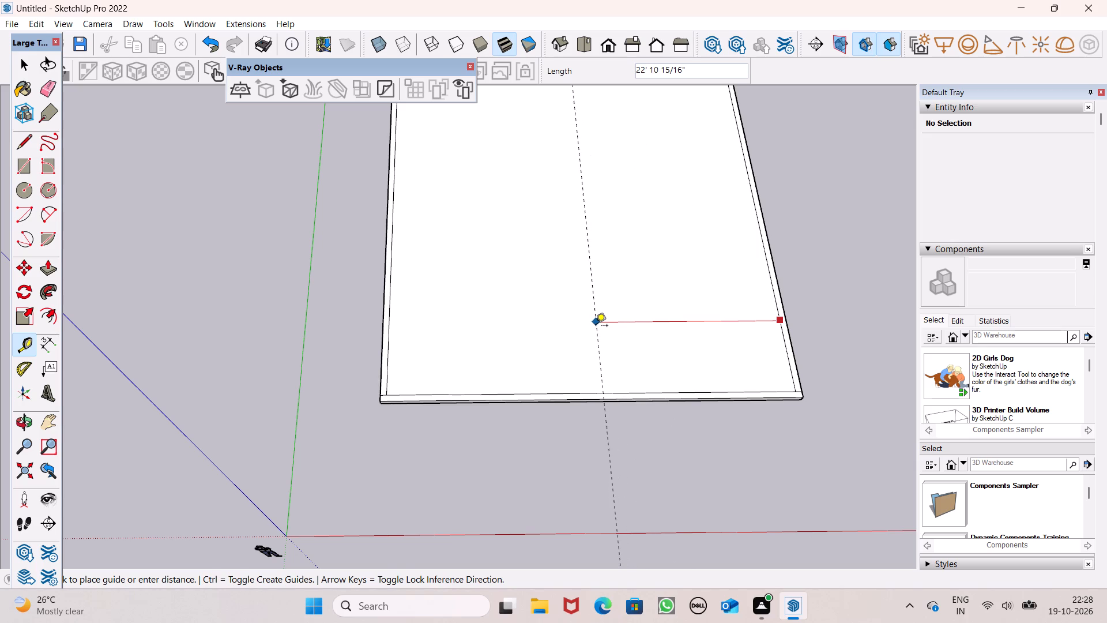
pyautogui.click(596, 326)
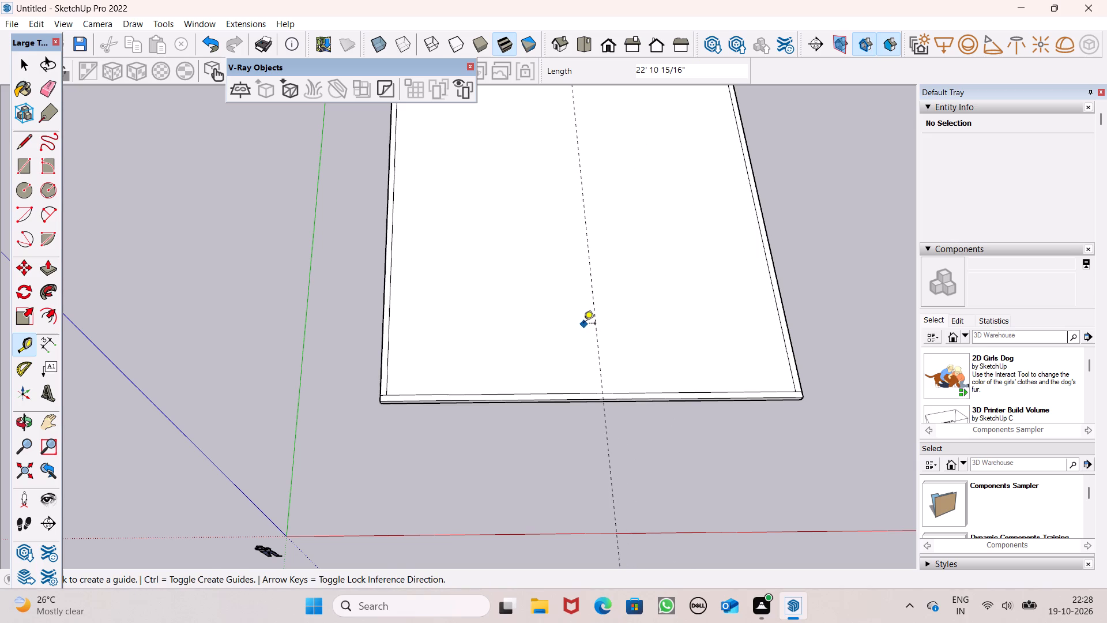
pyautogui.click(594, 318)
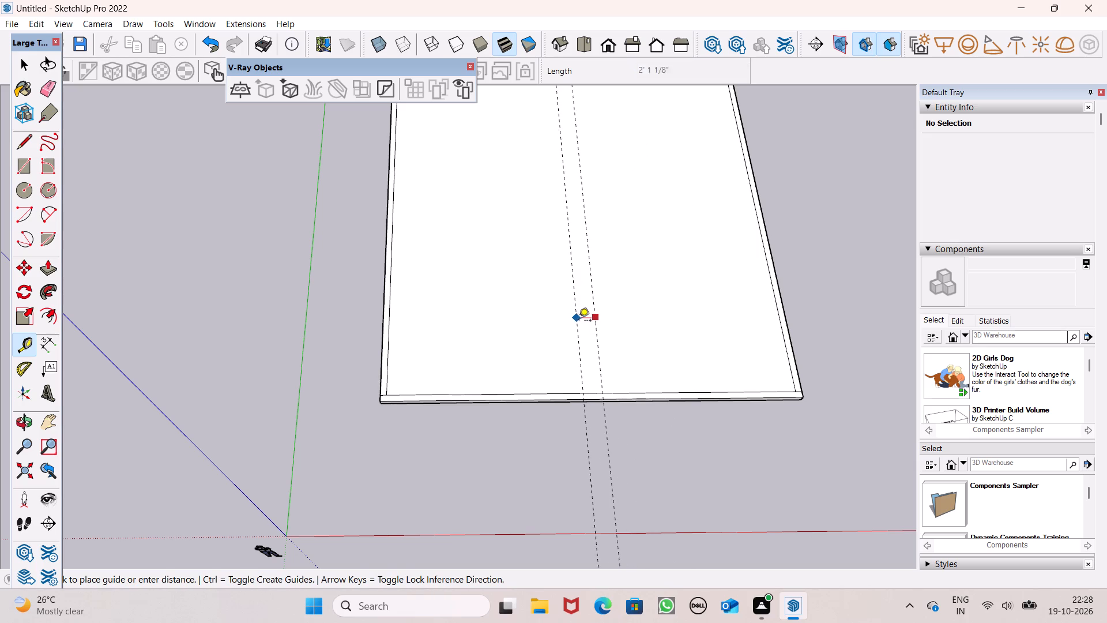
pyautogui.write('6"')
pyautogui.press('Return')
pyautogui.scroll(-4, 575, 351)
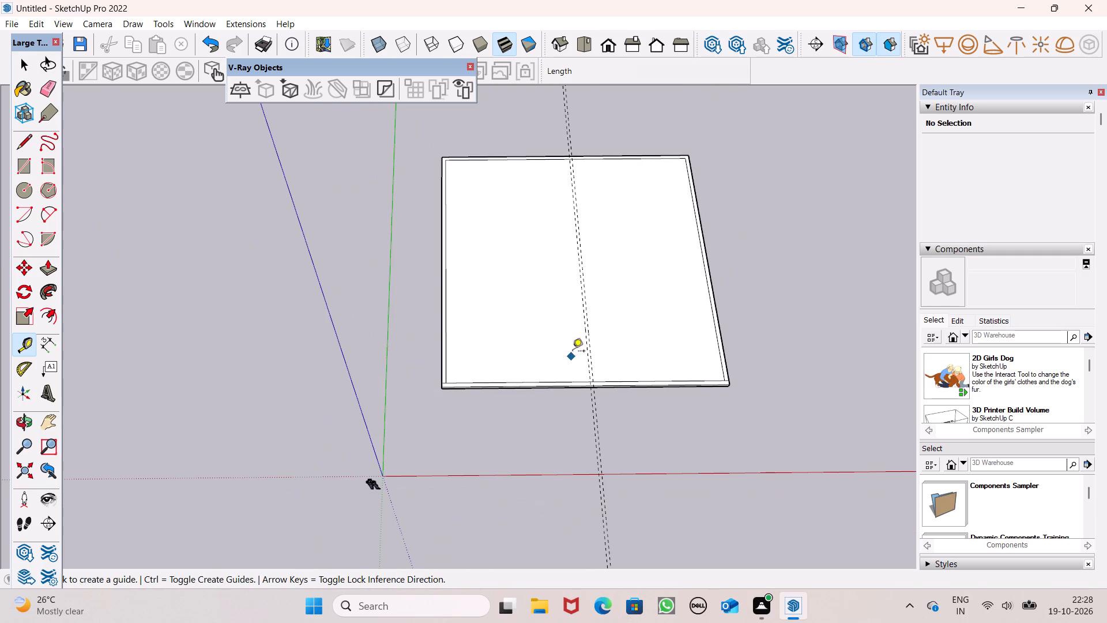
# Place two guides parallel to the red axis, 6" apart, the first about 16' 11" back from the border's inner front edge.
pyautogui.scroll(3, 599, 355)
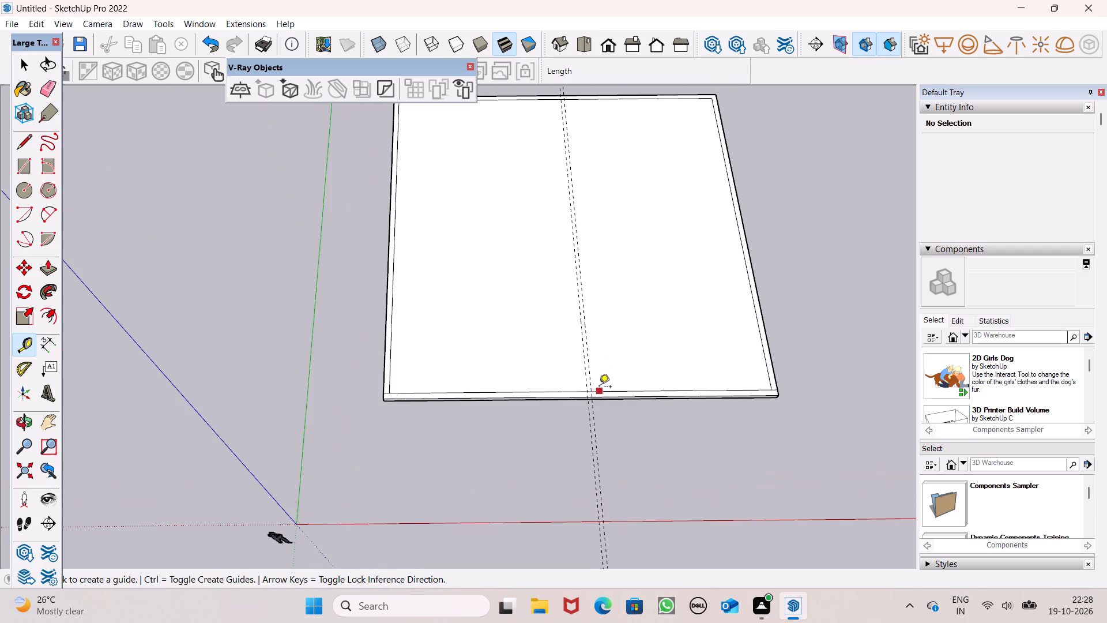
pyautogui.moveTo(597, 392); pyautogui.dragTo(598, 380)
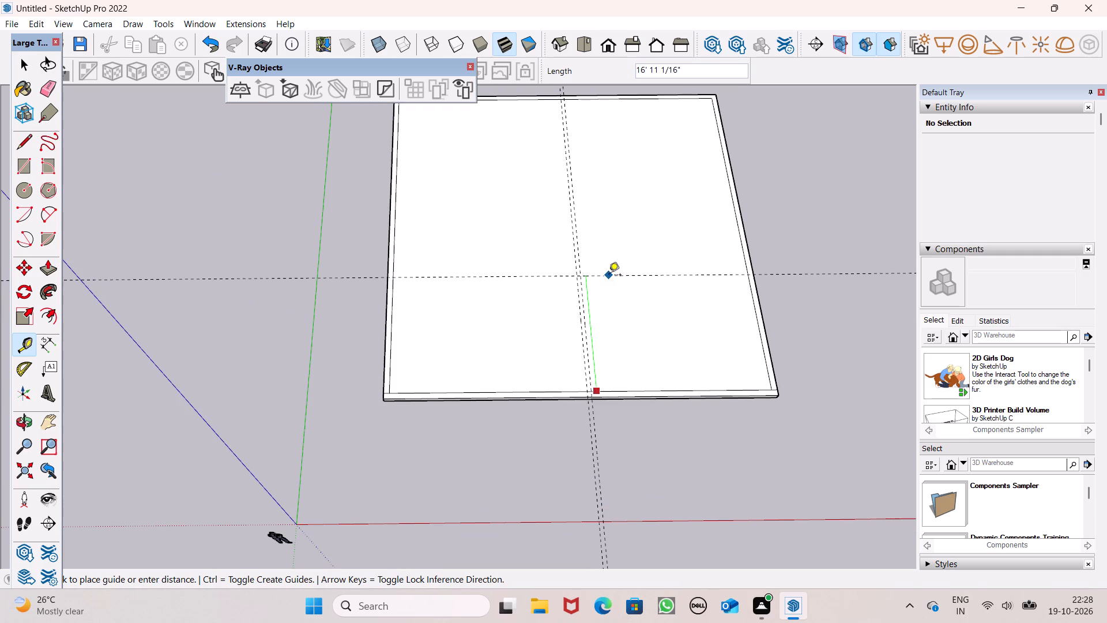
pyautogui.click(609, 276)
pyautogui.click(609, 275)
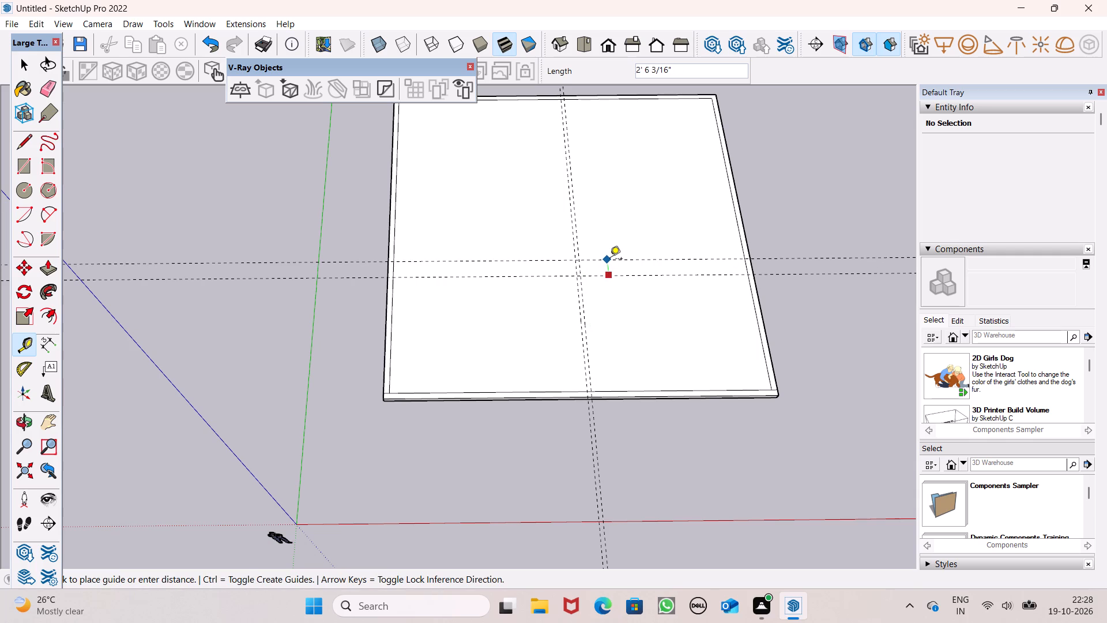
pyautogui.write('6"')
pyautogui.press('Return')
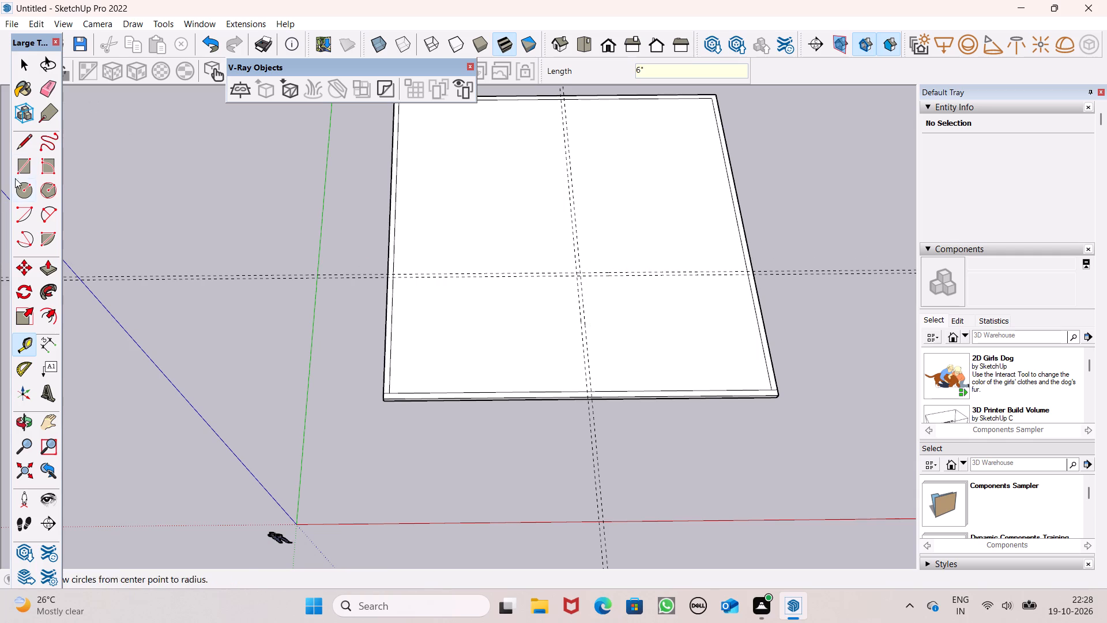
# Draw a rectangle about 23' 5" by 6" between the red-axis guides, from the guide crossing to the border's inner right edge.
pyautogui.click(14, 171)
pyautogui.scroll(4, 467, 259)
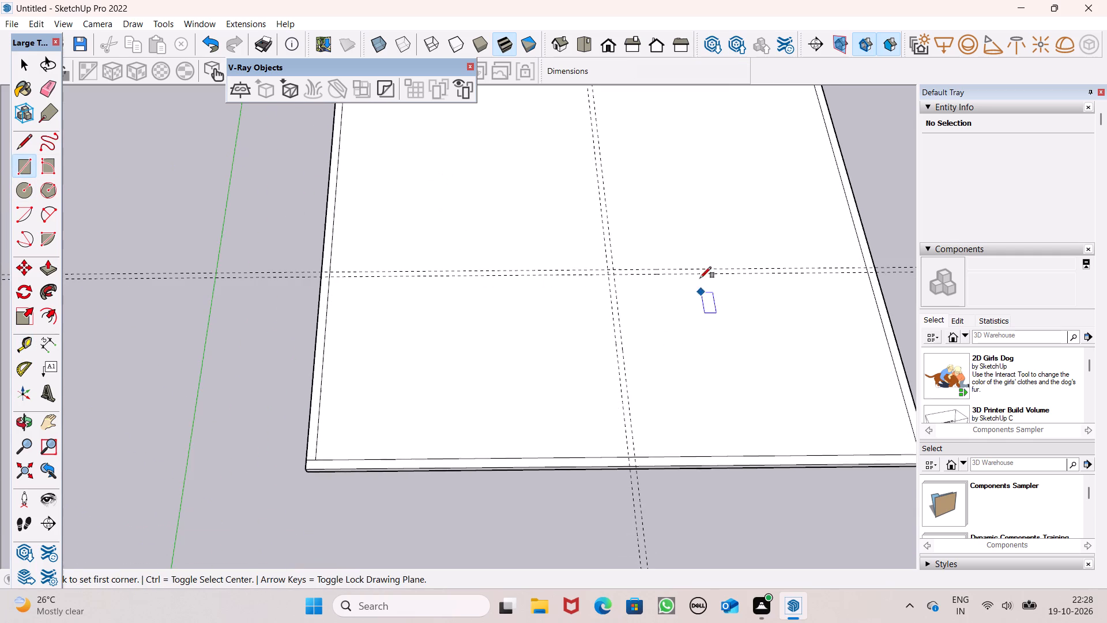
pyautogui.scroll(8, 694, 276)
pyautogui.scroll(5, 566, 286)
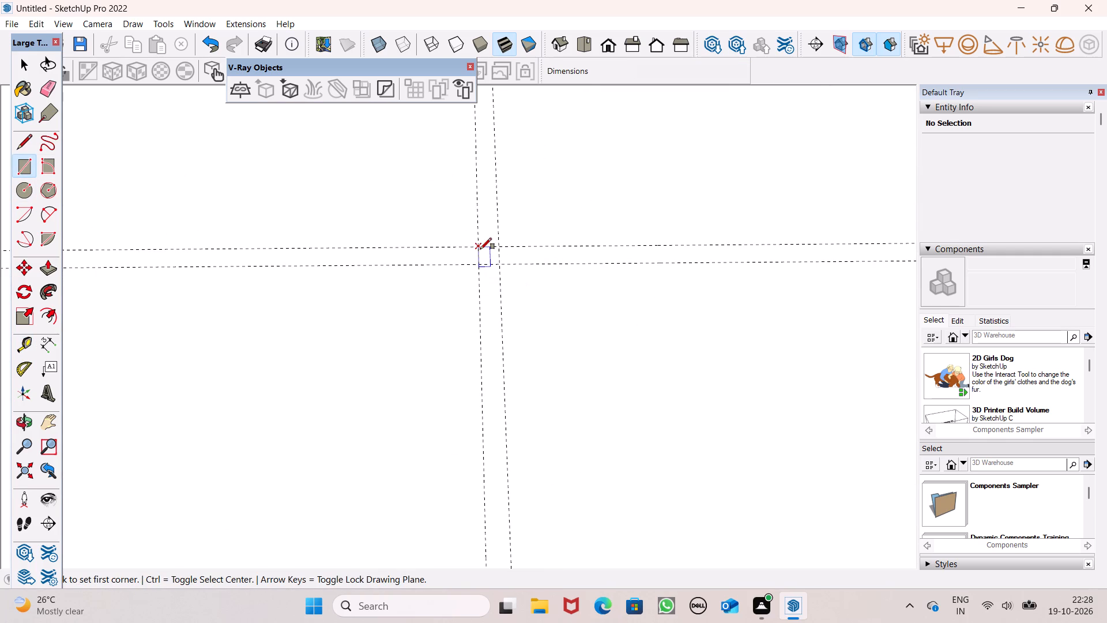
pyautogui.click(480, 247)
pyautogui.scroll(-12, 477, 268)
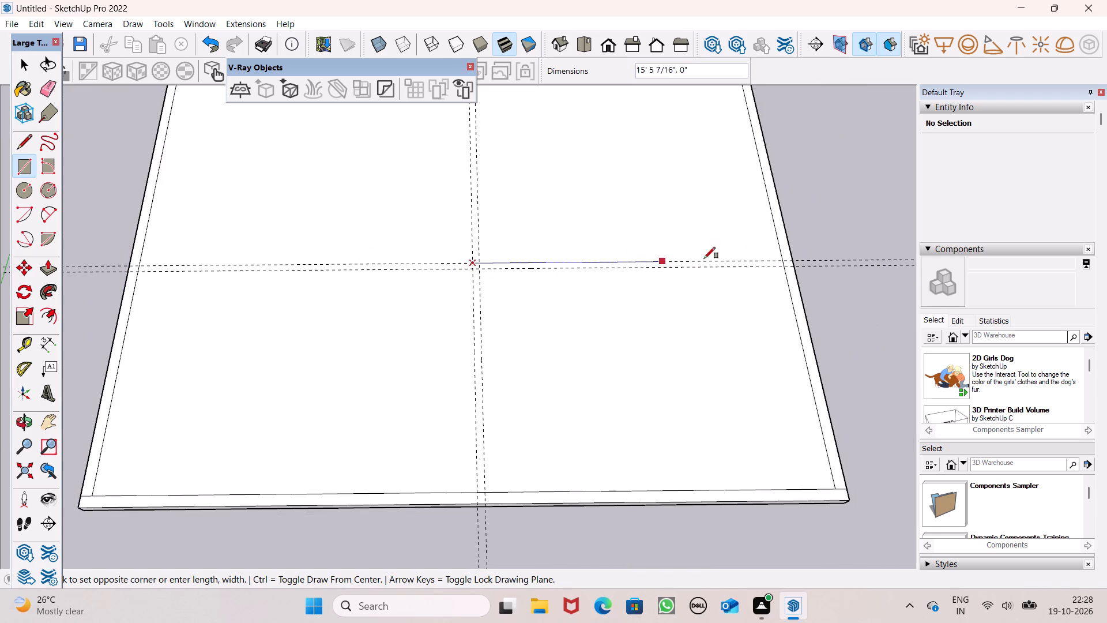
pyautogui.scroll(6, 745, 257)
pyautogui.scroll(6, 816, 265)
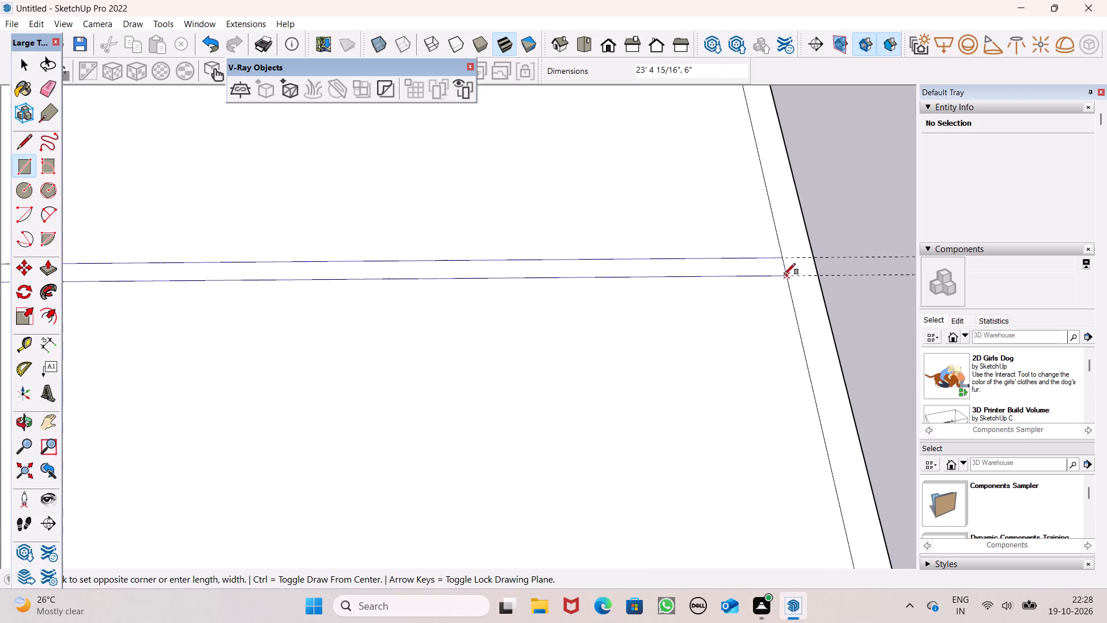
pyautogui.click(784, 275)
pyautogui.scroll(-10, 878, 163)
pyautogui.scroll(-5, 807, 175)
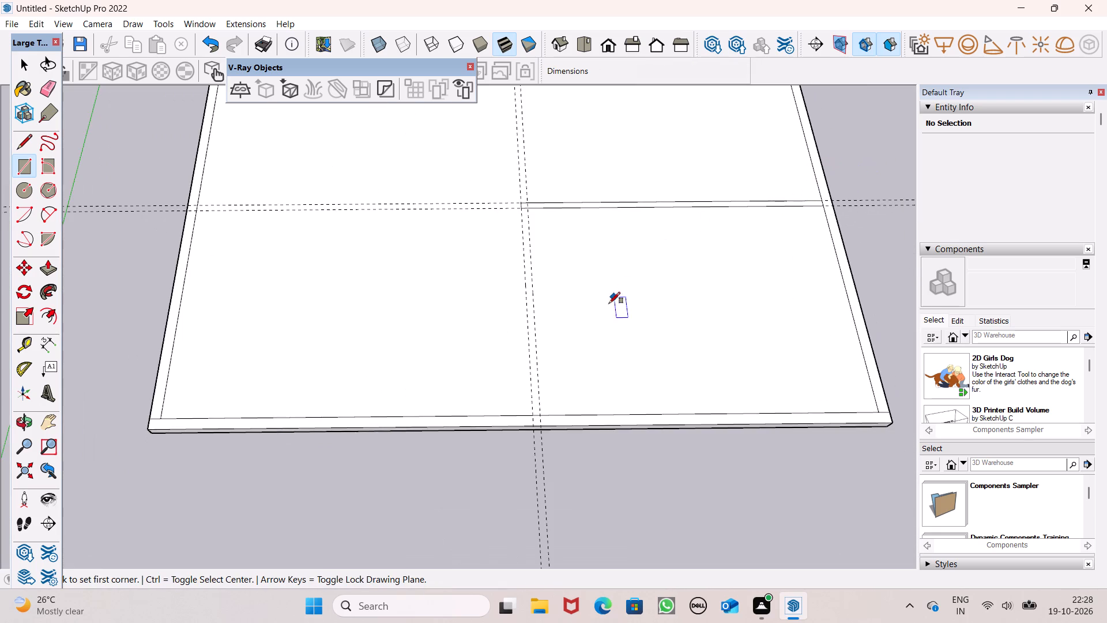
# Draw a 6" wide rectangle between the green-axis guides, from the border's inner front edge back to the guide crossing.
pyautogui.scroll(5, 590, 327)
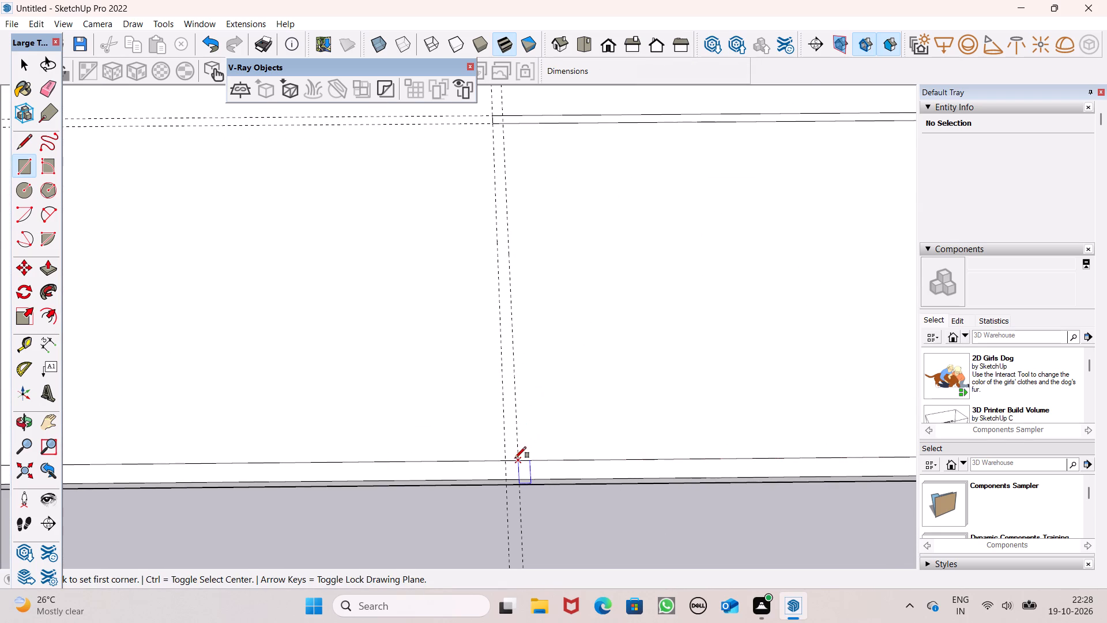
pyautogui.moveTo(515, 458); pyautogui.dragTo(510, 448)
pyautogui.scroll(-7, 519, 367)
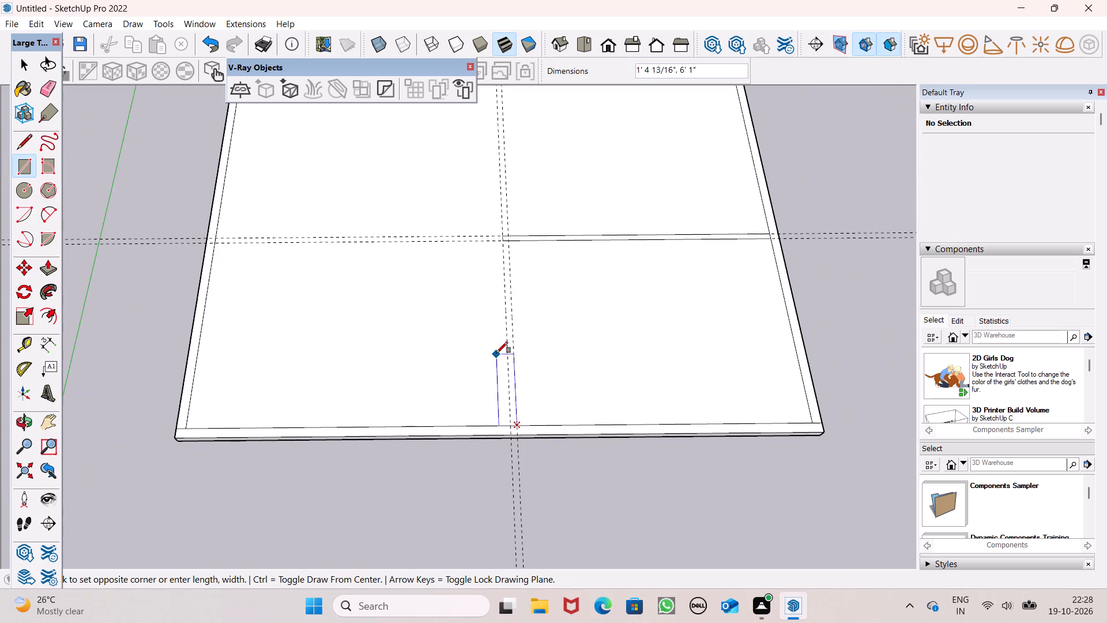
pyautogui.scroll(6, 507, 280)
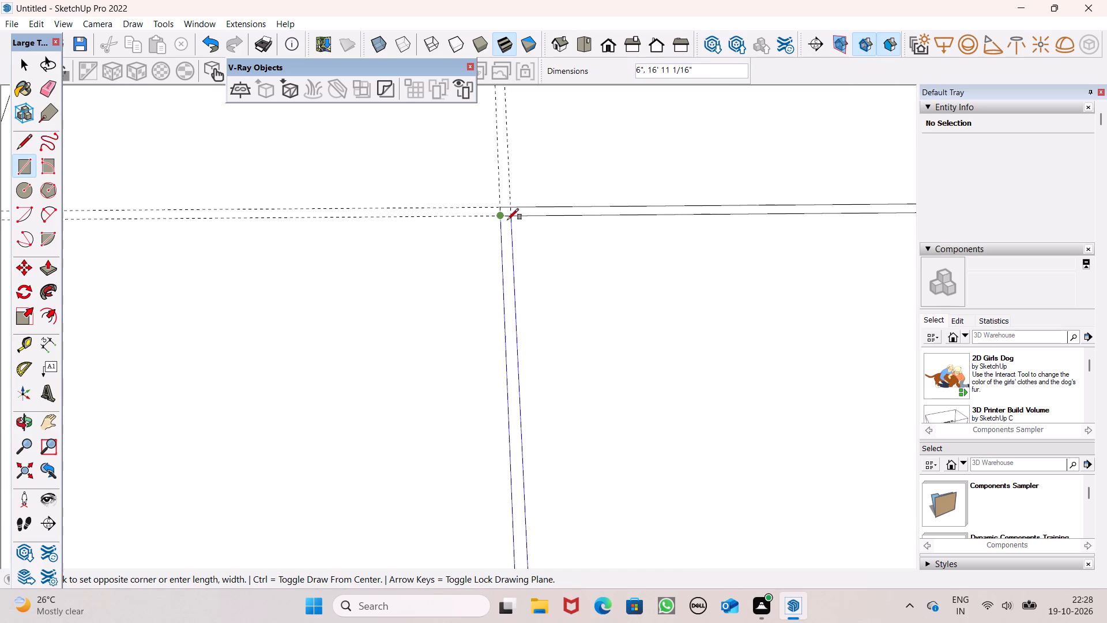
pyautogui.click(501, 207)
pyautogui.scroll(-9, 570, 273)
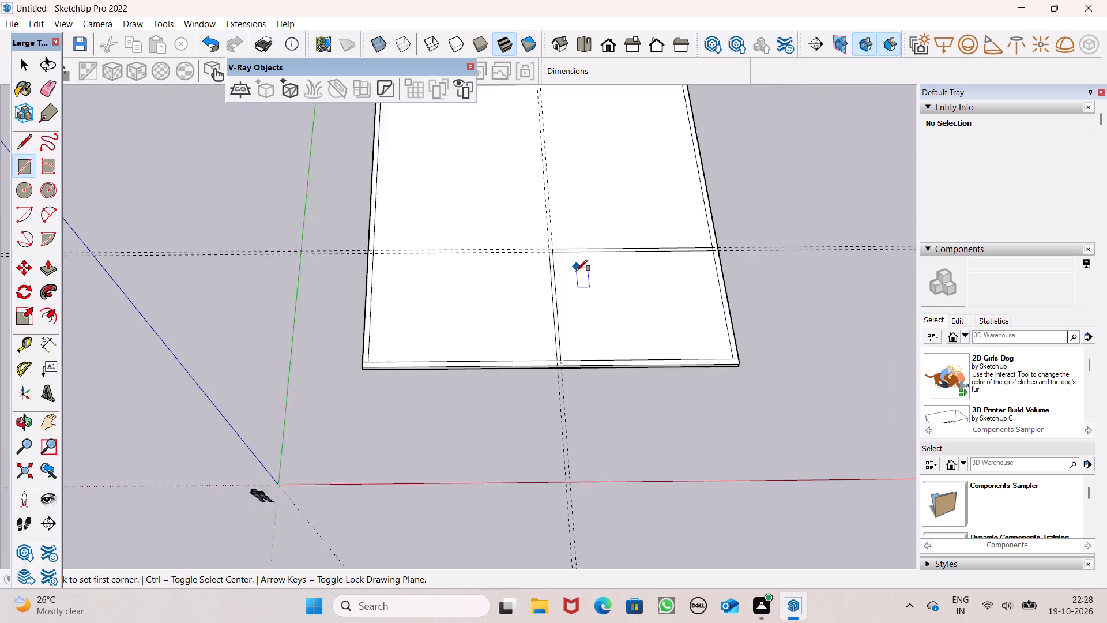
pyautogui.scroll(-8, 576, 271)
# Erase the two guides running parallel to the red axis across the slab.
pyautogui.click(61, 85)
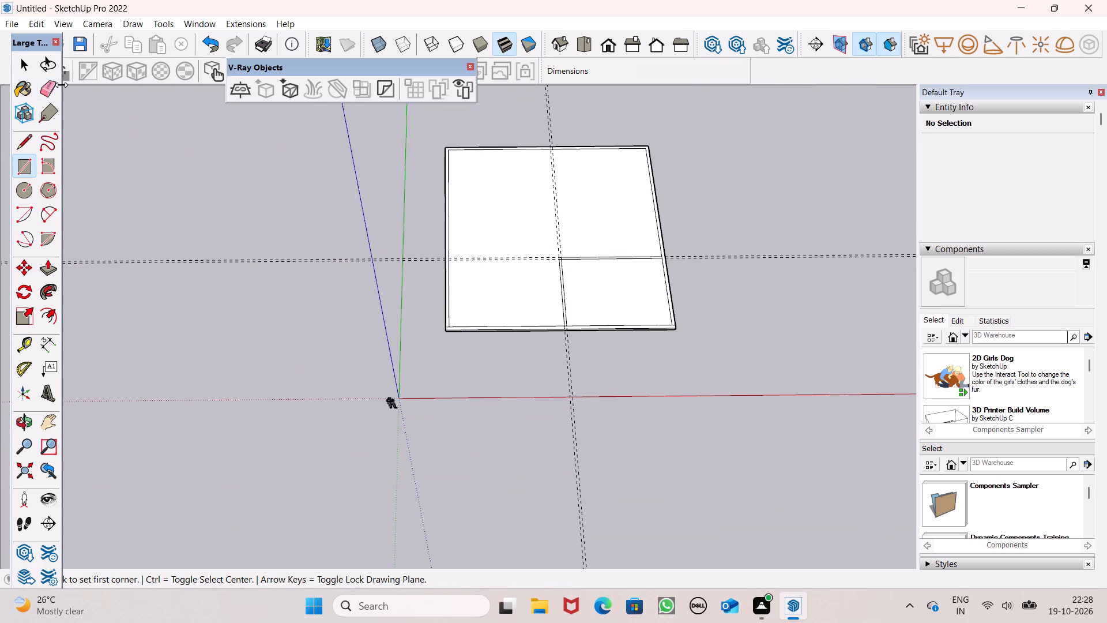
pyautogui.click(377, 249)
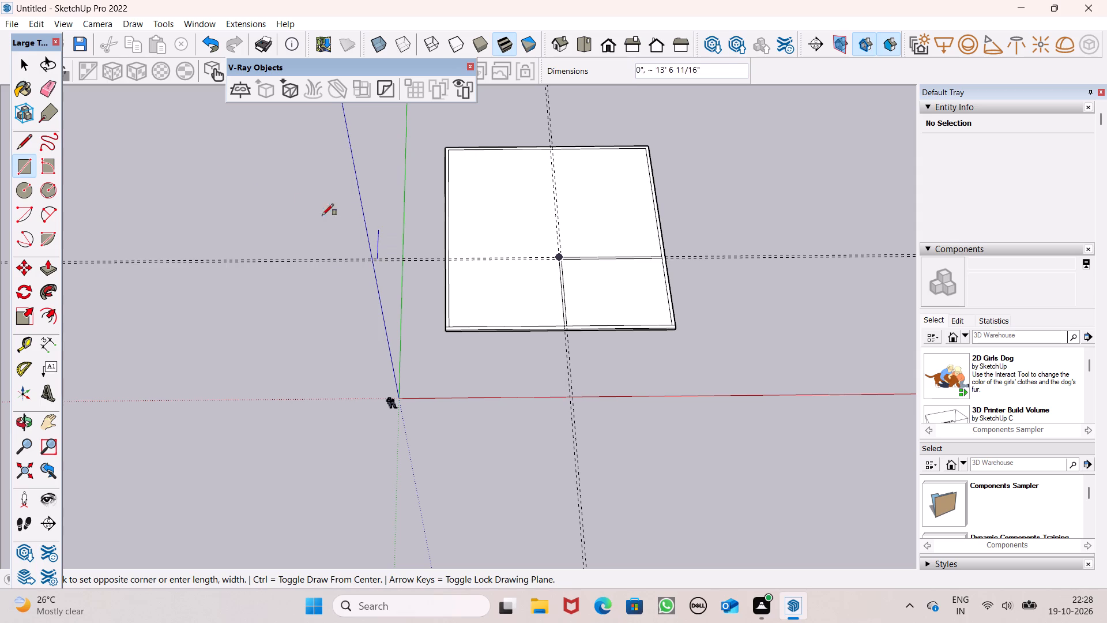
pyautogui.click(49, 91)
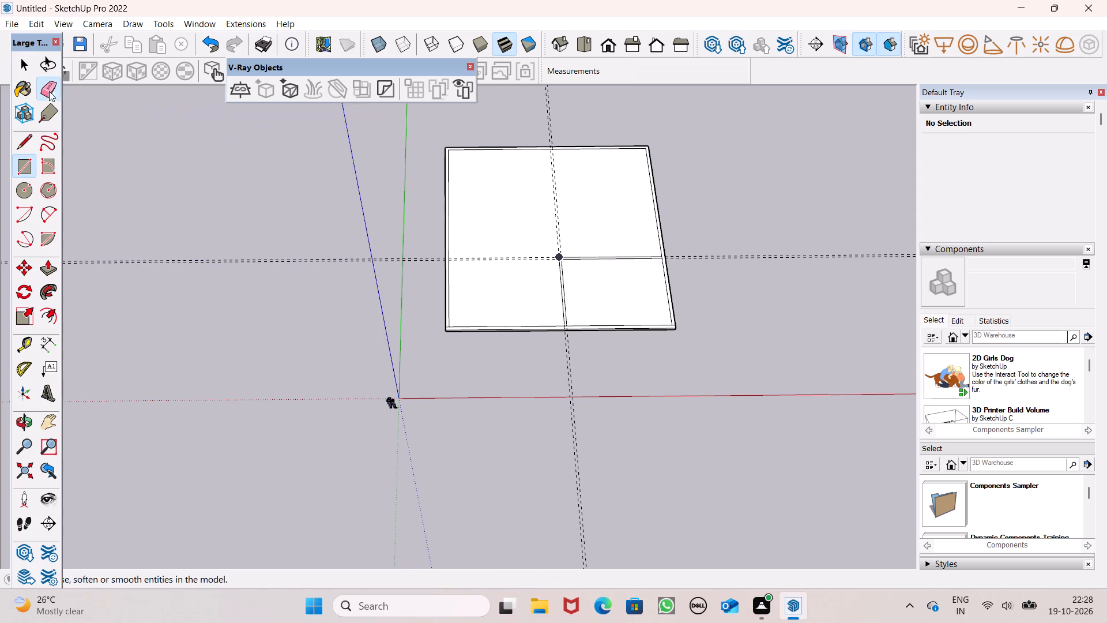
pyautogui.moveTo(379, 252); pyautogui.dragTo(379, 261)
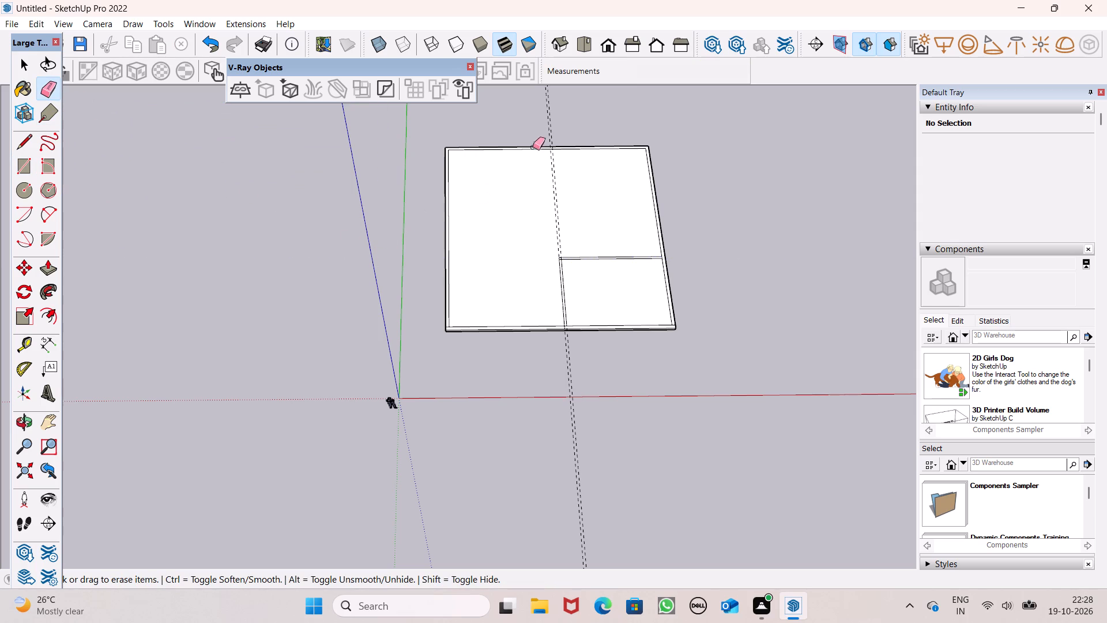
# Erase the two remaining guides running parallel to the green axis across the slab.
pyautogui.moveTo(555, 123); pyautogui.dragTo(543, 122)
pyautogui.moveTo(568, 349); pyautogui.dragTo(560, 362)
# Erase the short edge separating the red-axis partition strip from the border strip at its inner right edge.
pyautogui.scroll(2, 641, 275)
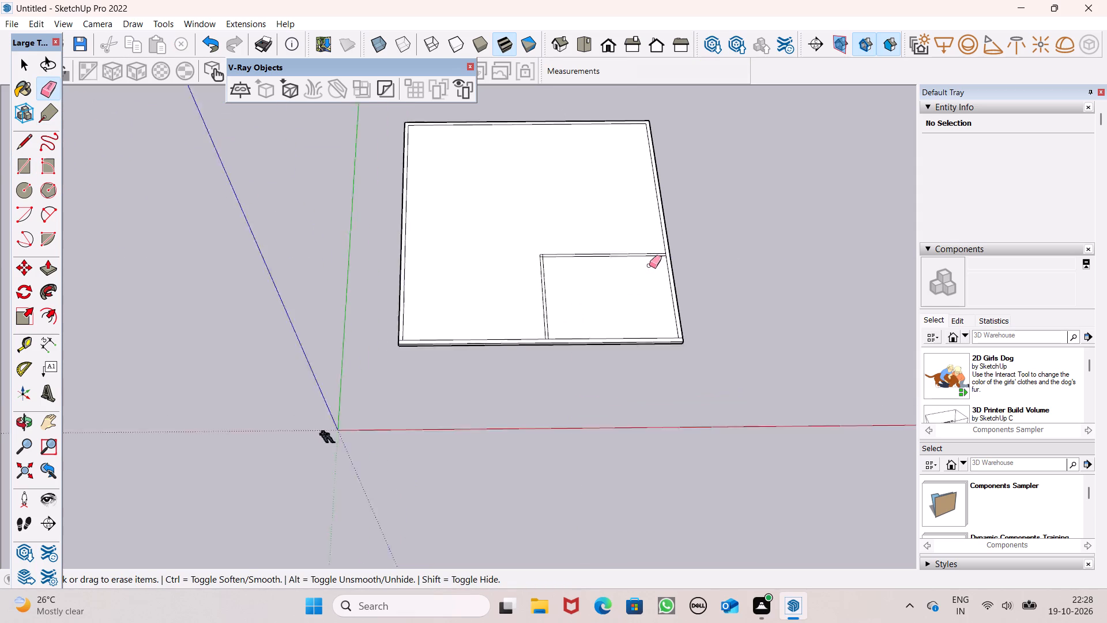
pyautogui.scroll(3, 649, 265)
pyautogui.scroll(5, 796, 205)
pyautogui.scroll(-4, 803, 212)
pyautogui.scroll(2, 506, 245)
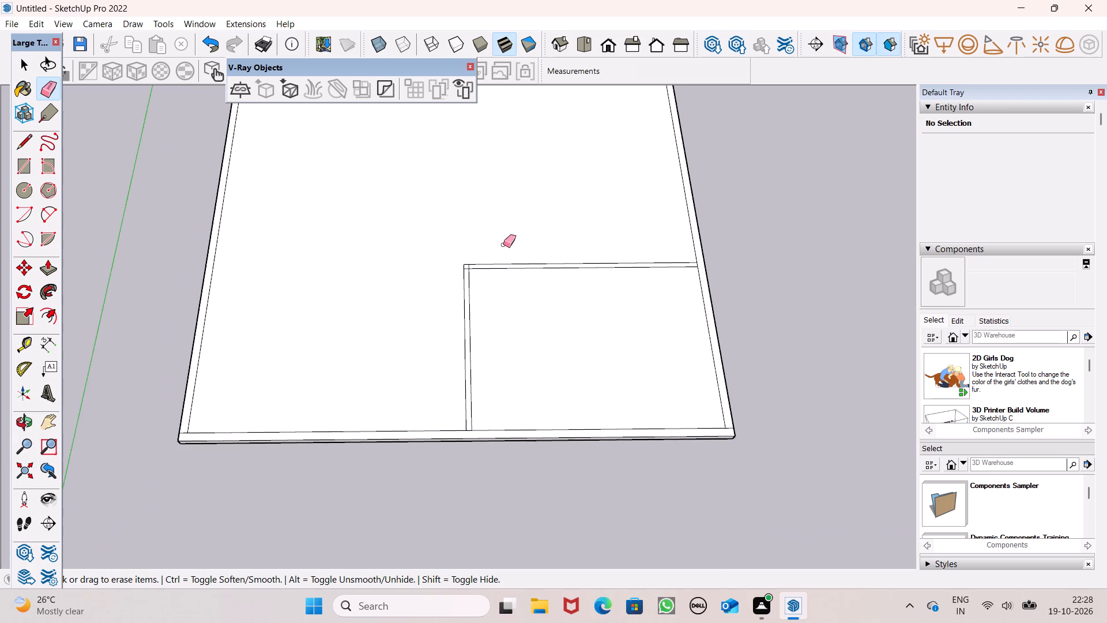
pyautogui.scroll(1, 503, 245)
pyautogui.scroll(5, 448, 276)
pyautogui.scroll(-5, 503, 243)
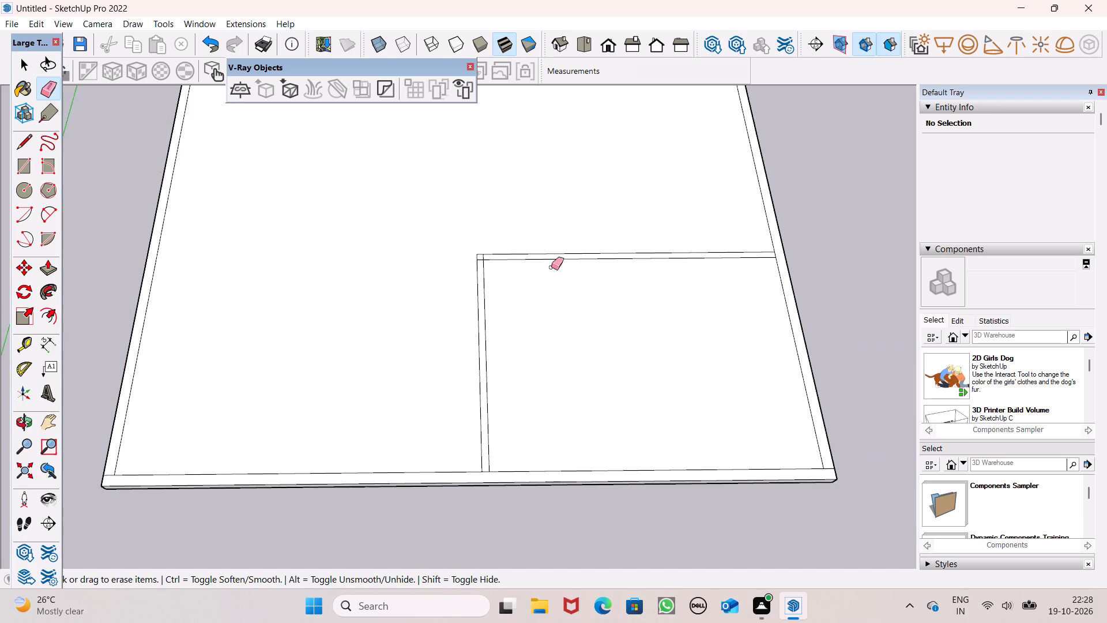
pyautogui.scroll(4, 724, 311)
pyautogui.scroll(4, 751, 226)
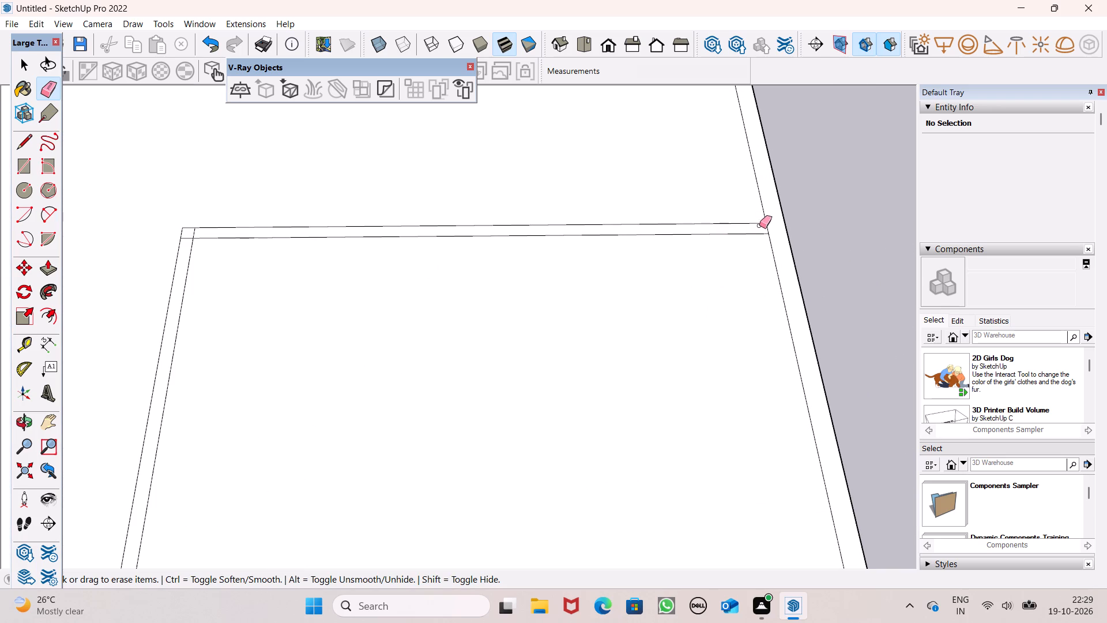
pyautogui.moveTo(762, 227); pyautogui.dragTo(767, 228)
# Erase the two short edges crossing the corner where the partition strips overlap, merging them into one L-shaped strip.
pyautogui.scroll(-4, 820, 186)
pyautogui.scroll(-4, 507, 252)
pyautogui.scroll(5, 434, 231)
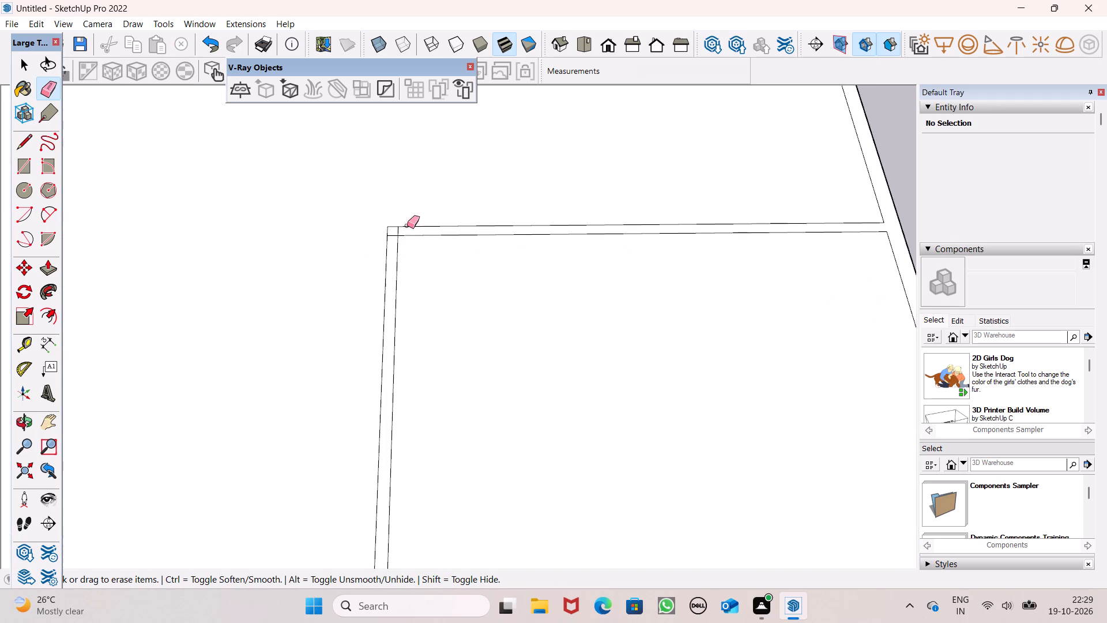
pyautogui.scroll(11, 400, 246)
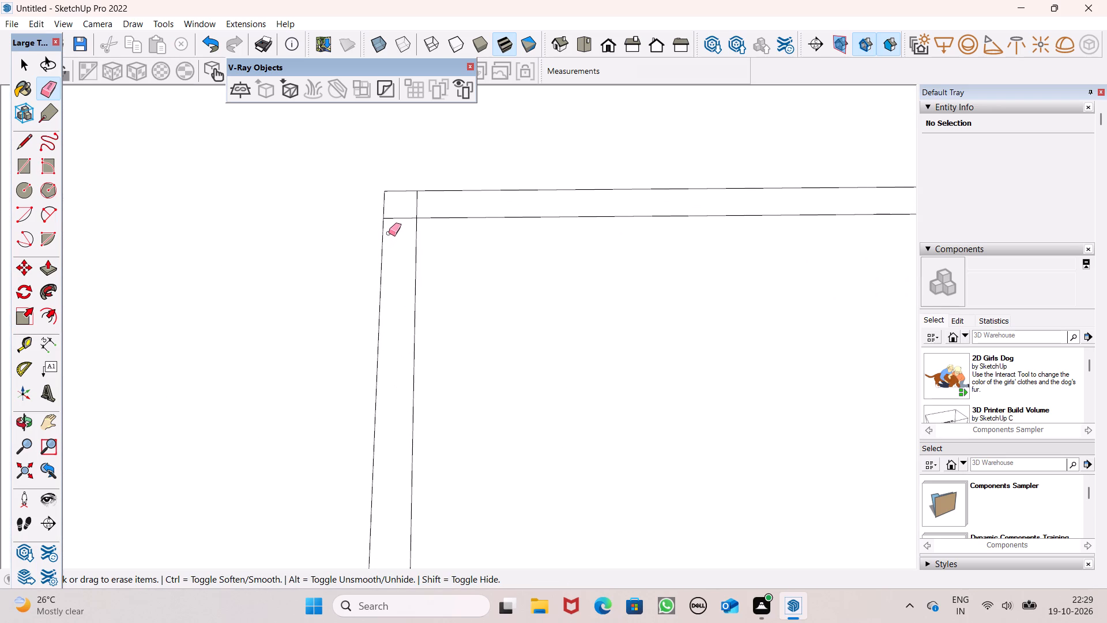
pyautogui.click(396, 222)
pyautogui.moveTo(408, 212); pyautogui.dragTo(420, 209)
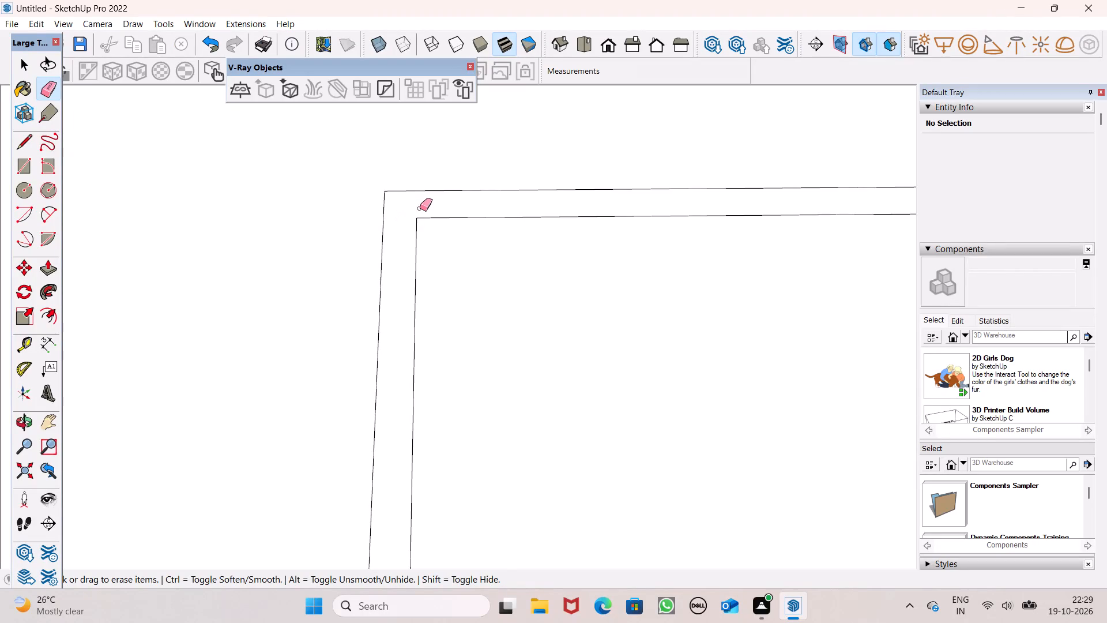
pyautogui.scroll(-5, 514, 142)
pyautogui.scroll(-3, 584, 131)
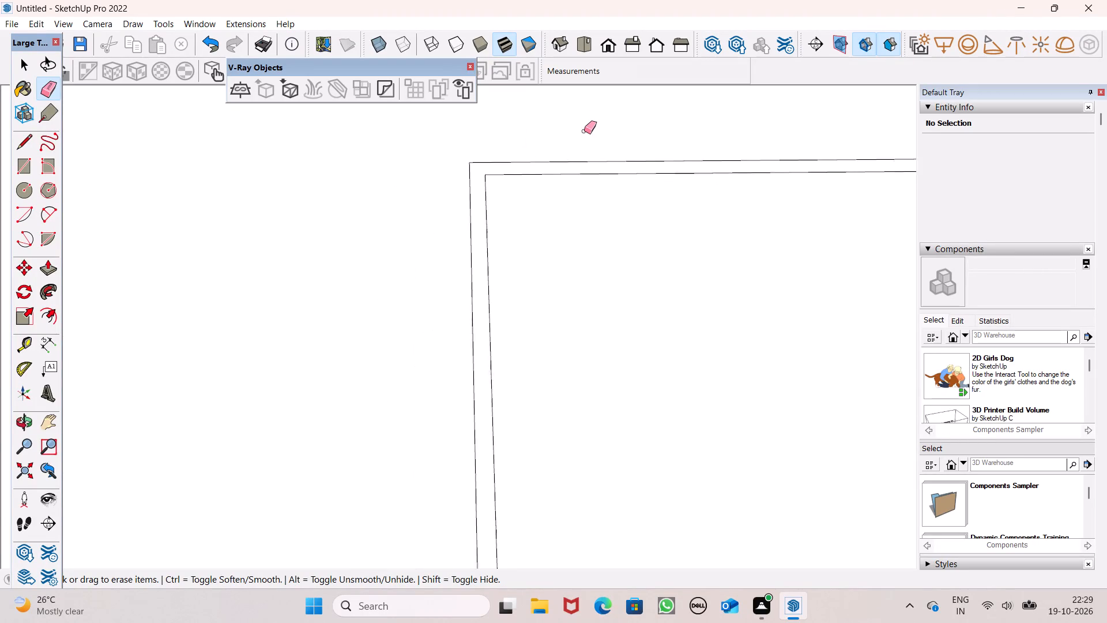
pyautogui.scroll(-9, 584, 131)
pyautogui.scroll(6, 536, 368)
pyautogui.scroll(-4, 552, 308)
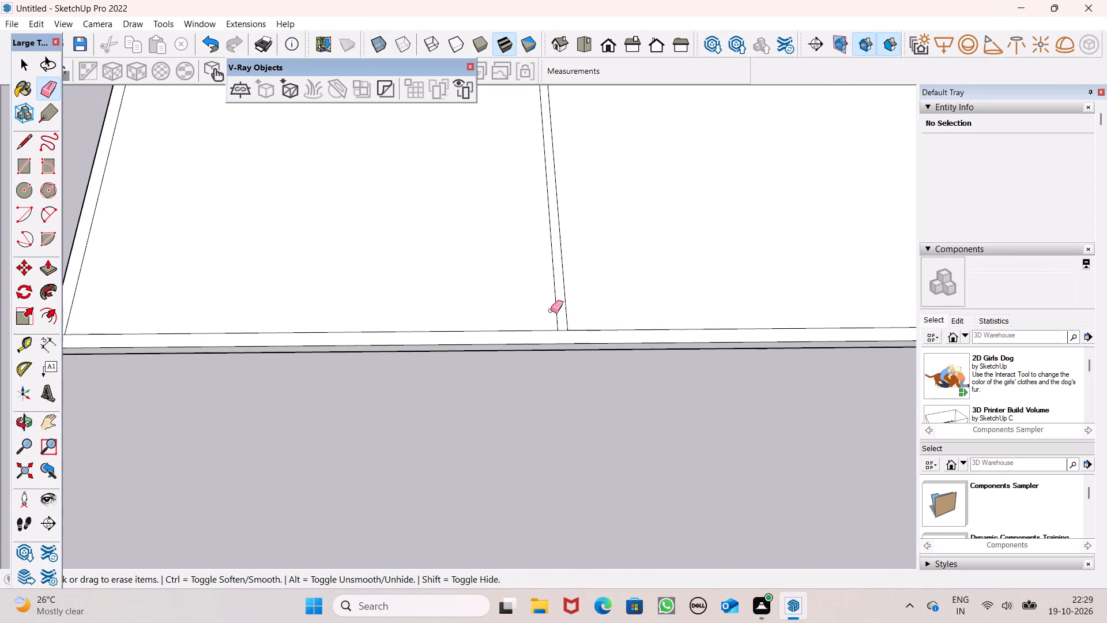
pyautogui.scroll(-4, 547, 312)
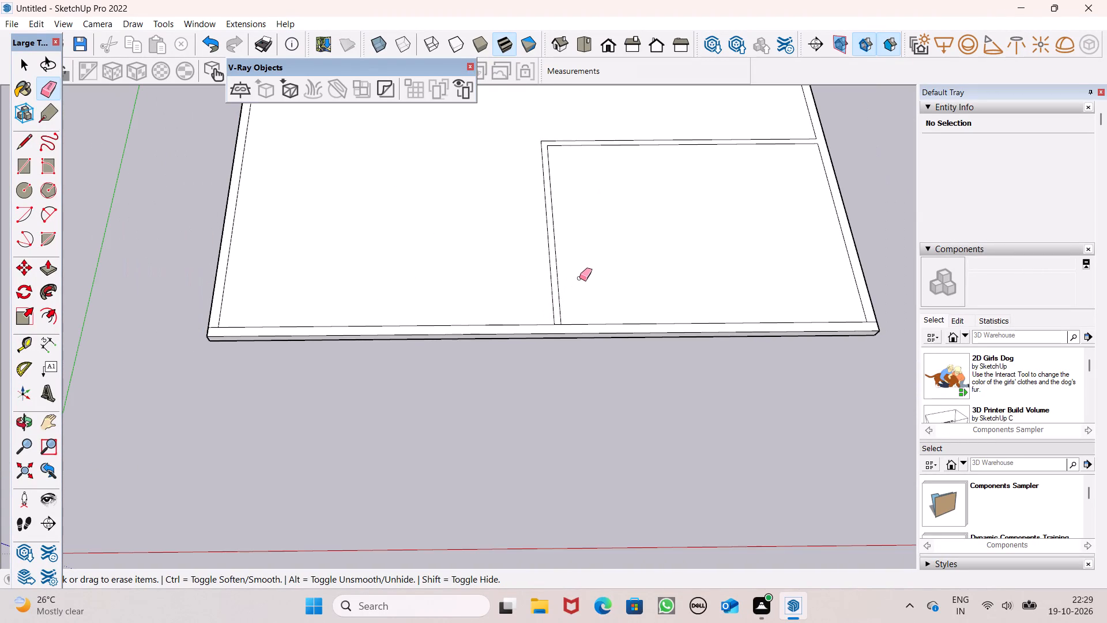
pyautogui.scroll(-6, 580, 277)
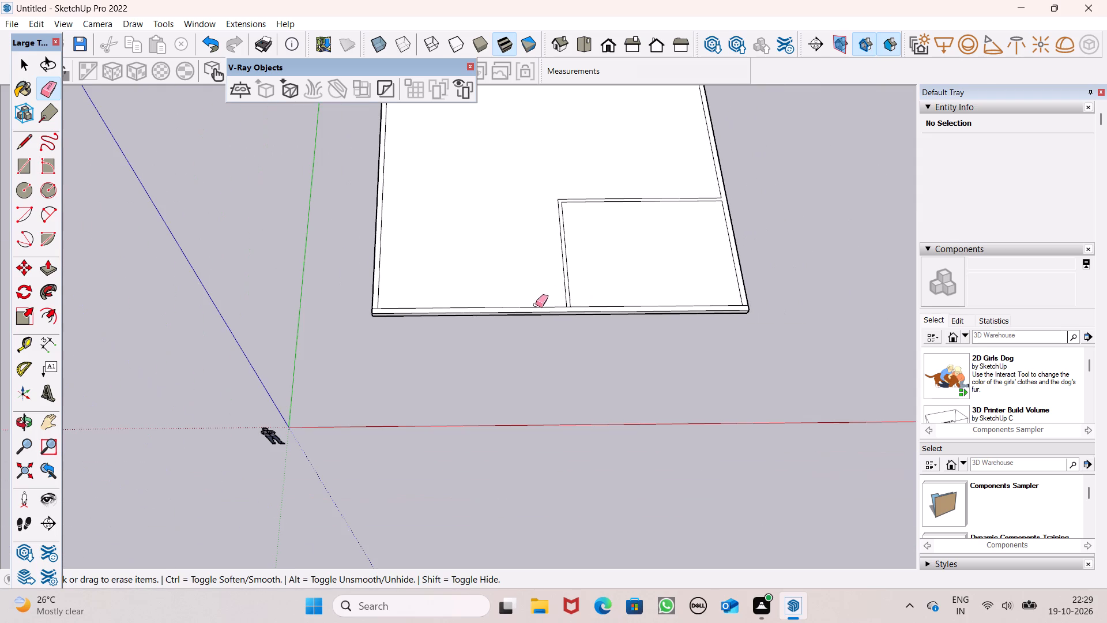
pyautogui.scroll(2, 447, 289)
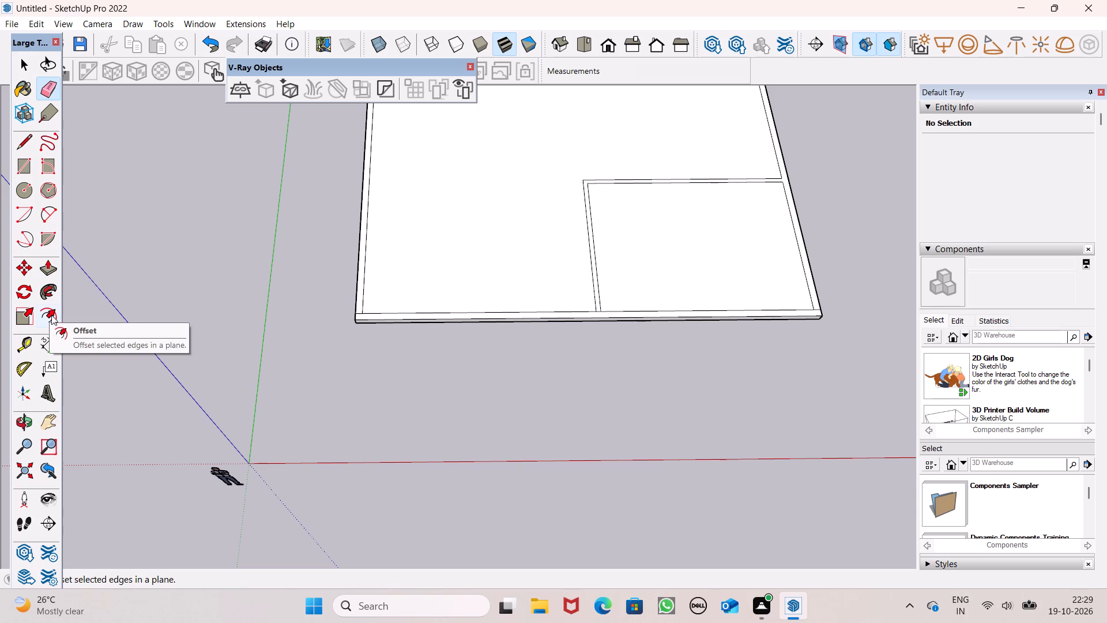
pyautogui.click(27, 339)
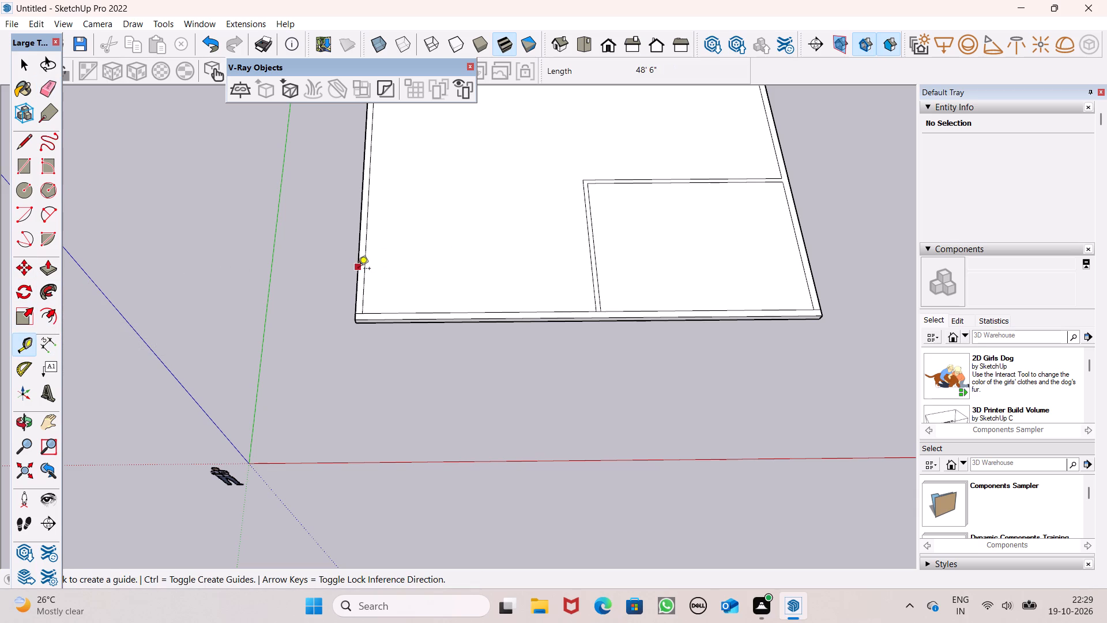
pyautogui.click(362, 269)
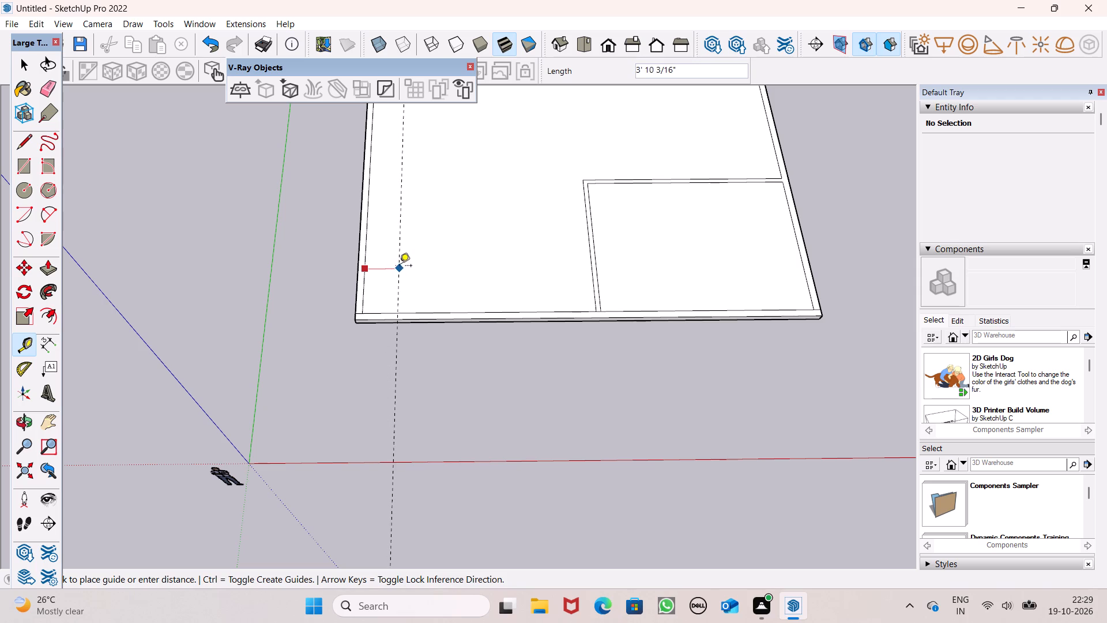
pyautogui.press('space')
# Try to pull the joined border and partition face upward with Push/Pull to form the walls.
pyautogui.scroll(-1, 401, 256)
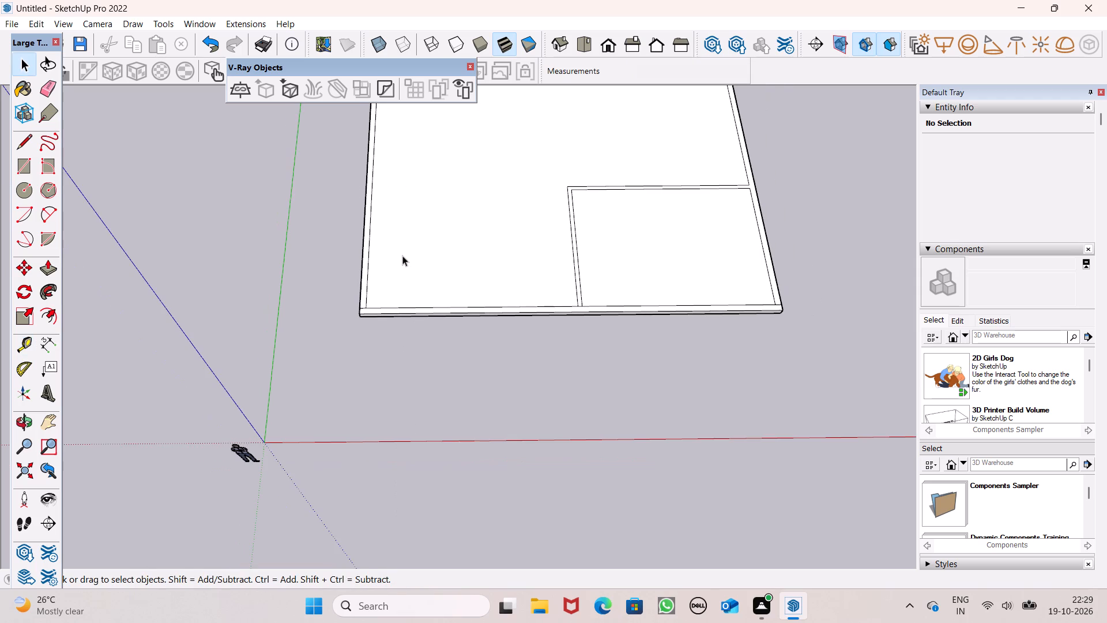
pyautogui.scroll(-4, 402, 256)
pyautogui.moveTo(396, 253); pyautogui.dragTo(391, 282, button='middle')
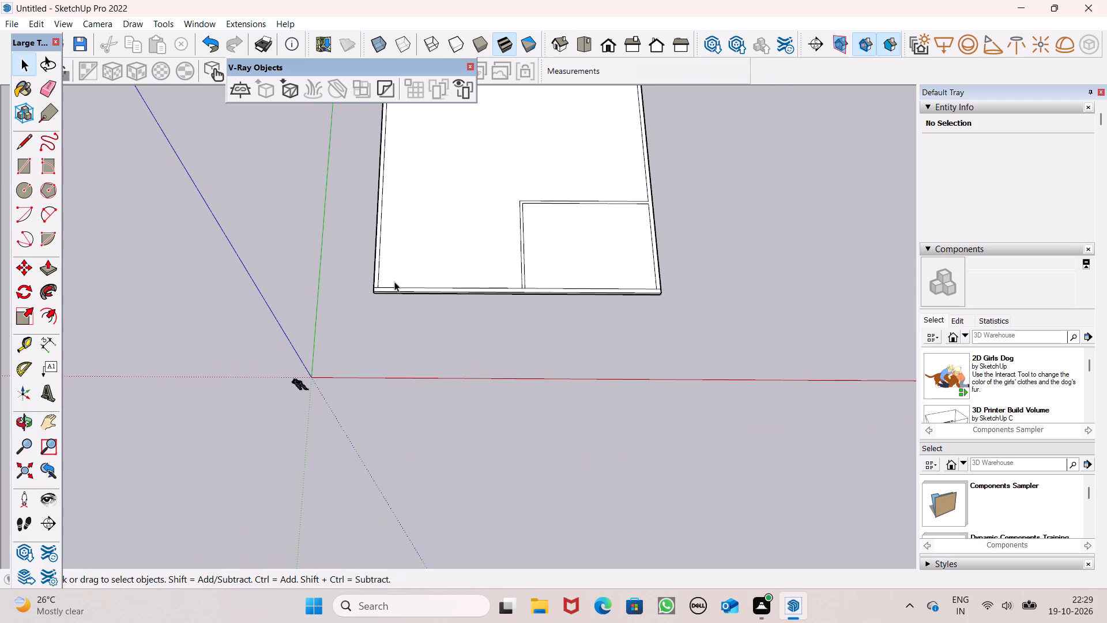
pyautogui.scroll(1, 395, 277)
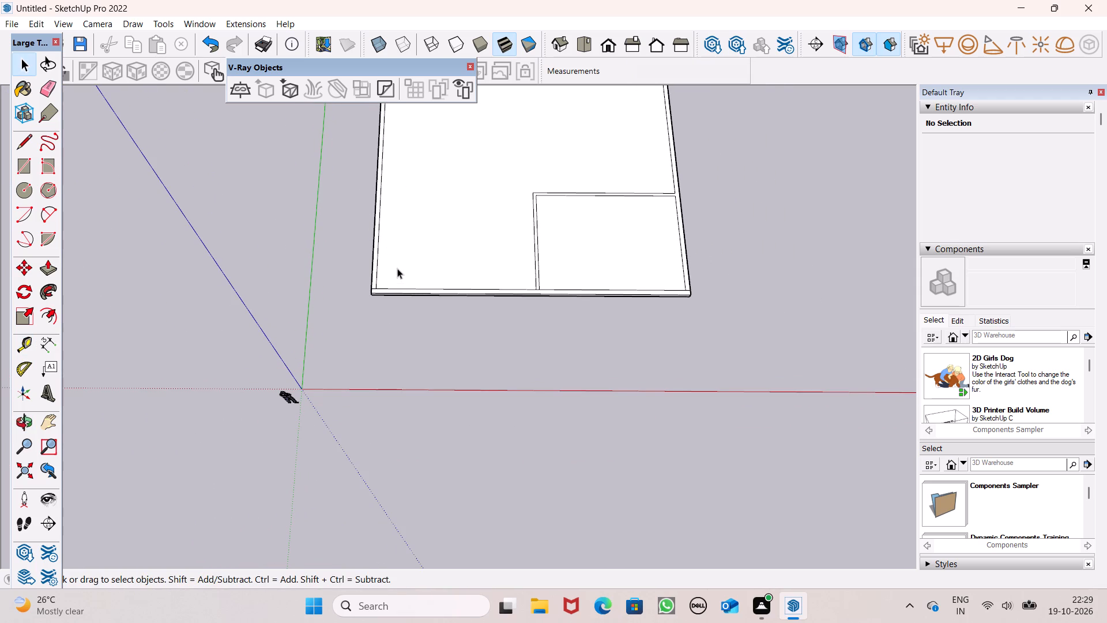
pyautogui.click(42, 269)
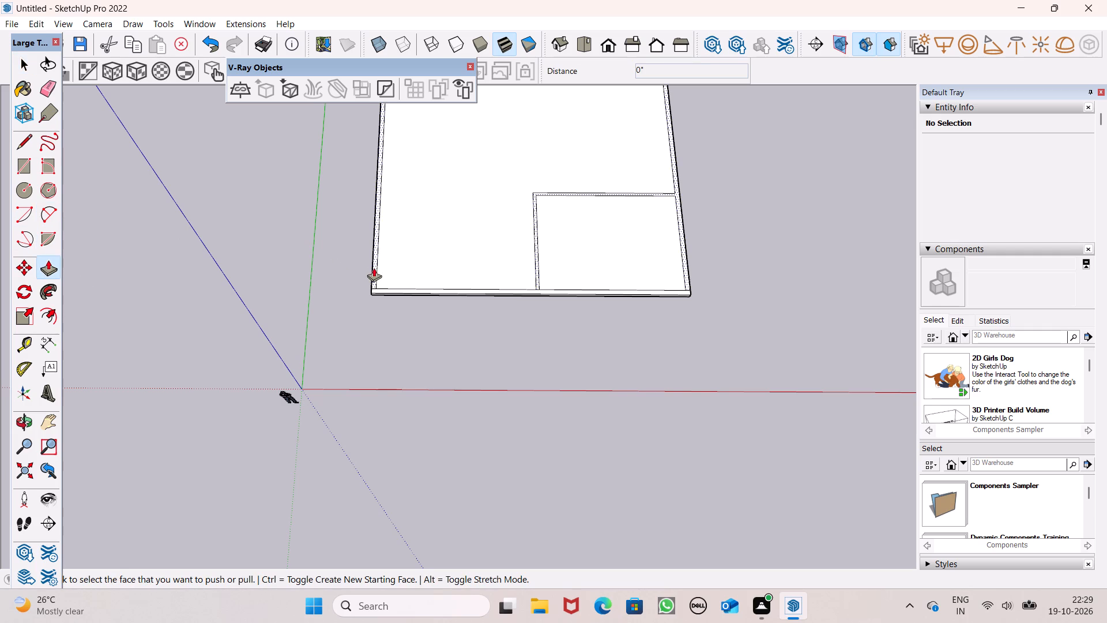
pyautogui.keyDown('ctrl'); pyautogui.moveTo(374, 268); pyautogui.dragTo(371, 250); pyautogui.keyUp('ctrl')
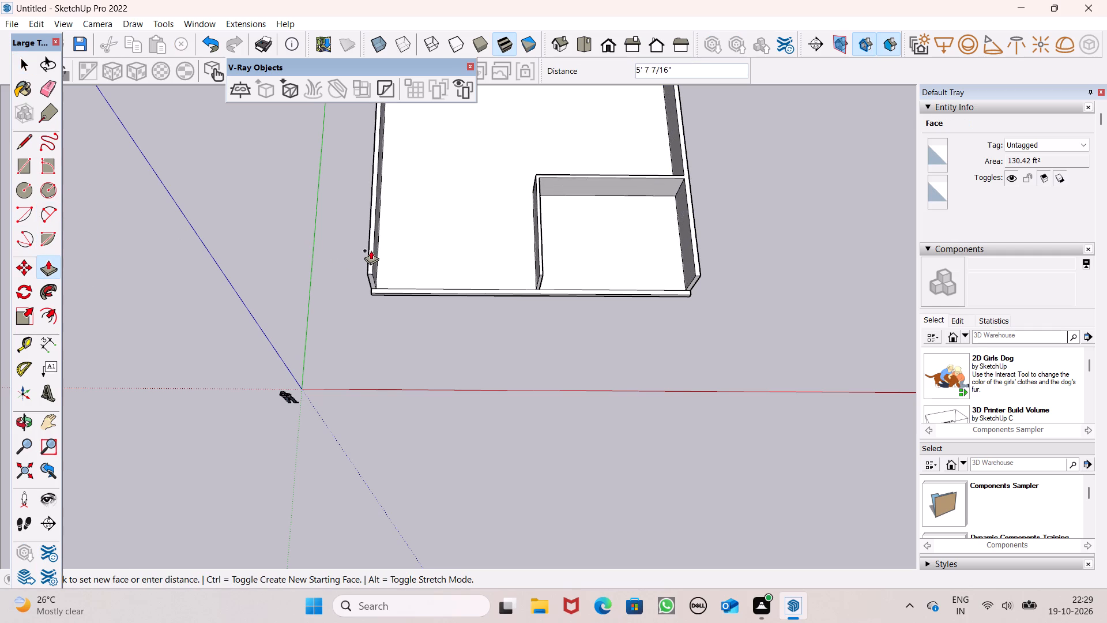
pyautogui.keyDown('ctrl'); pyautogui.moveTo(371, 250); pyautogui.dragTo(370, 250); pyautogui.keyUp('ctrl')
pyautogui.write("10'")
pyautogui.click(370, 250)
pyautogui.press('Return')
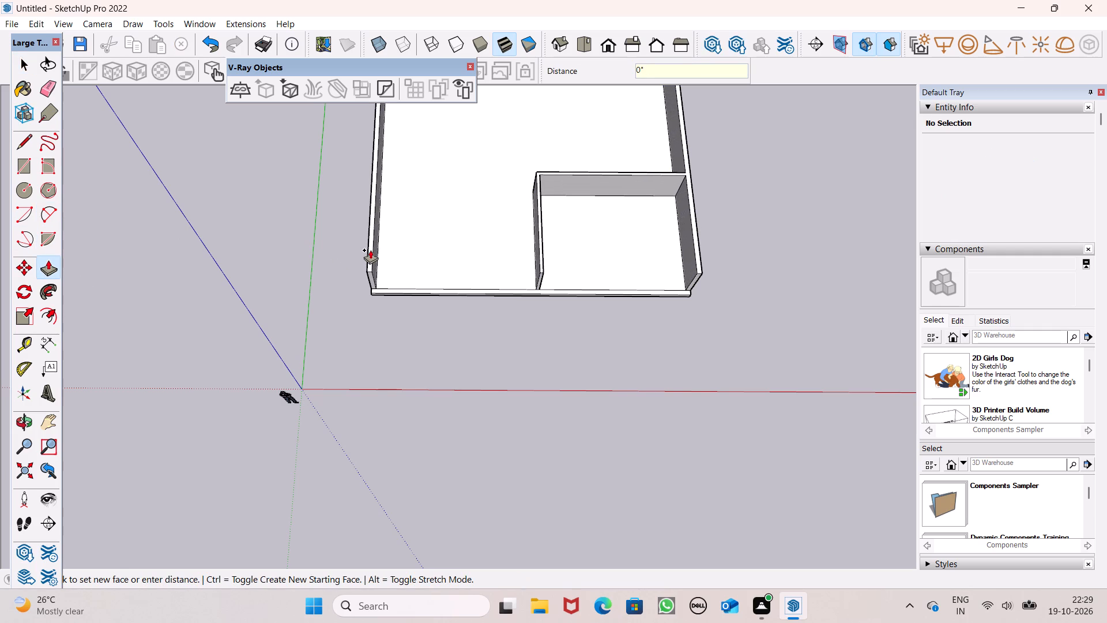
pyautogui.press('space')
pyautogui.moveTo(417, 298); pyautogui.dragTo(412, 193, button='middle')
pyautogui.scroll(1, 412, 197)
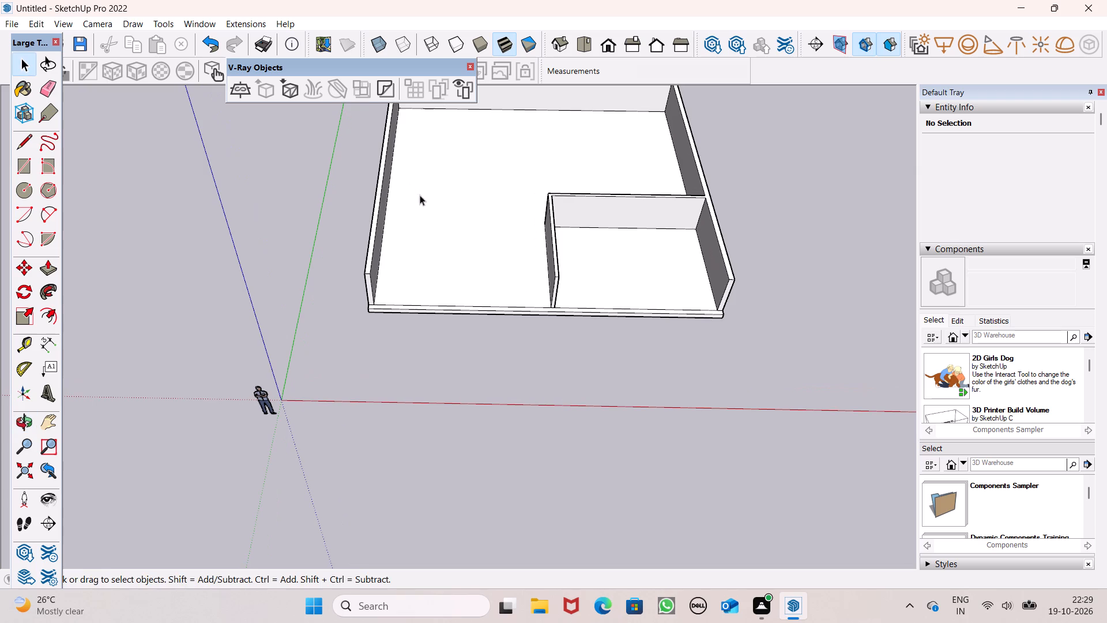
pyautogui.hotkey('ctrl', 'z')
# Push/Pull the joined side border, back border and L-shaped partition face up 10' to form the walls.
pyautogui.scroll(2, 381, 274)
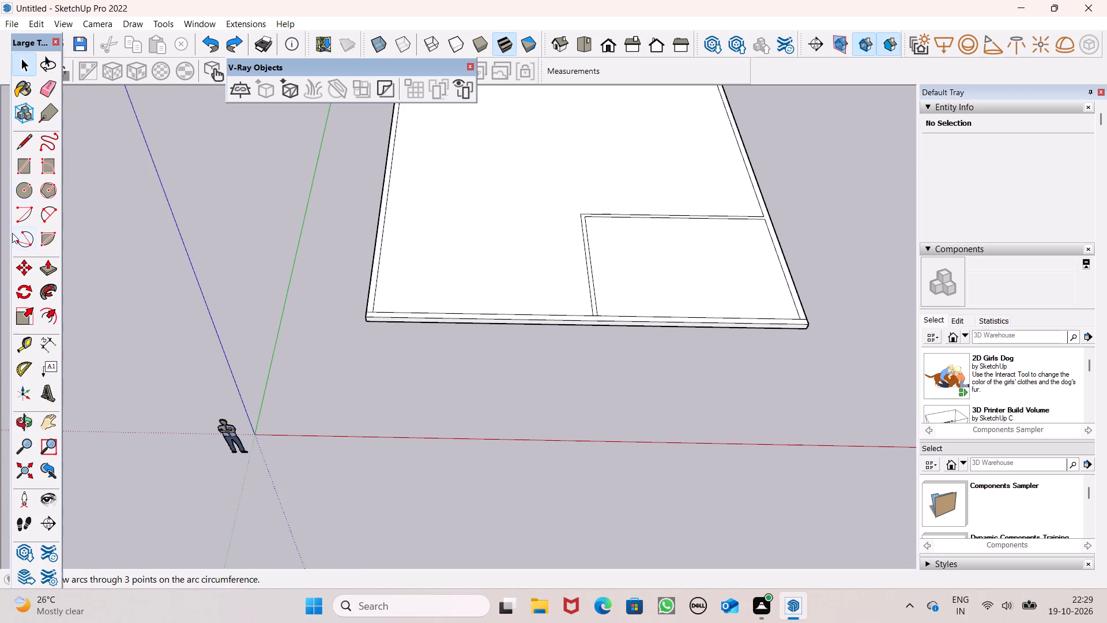
pyautogui.click(50, 261)
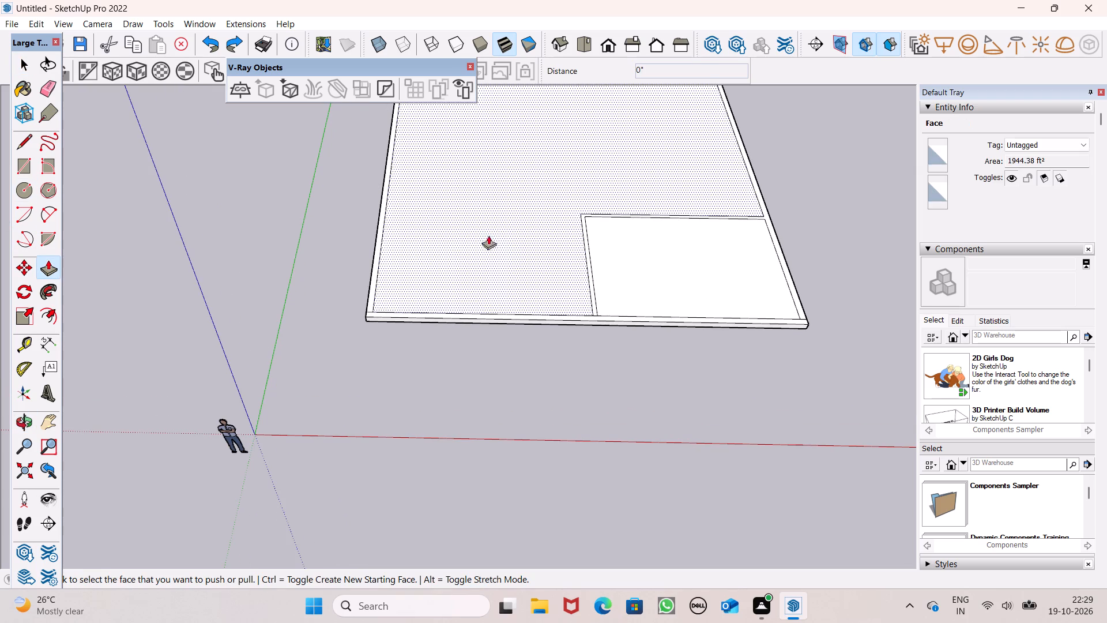
pyautogui.moveTo(372, 289); pyautogui.dragTo(364, 216)
pyautogui.write("10'")
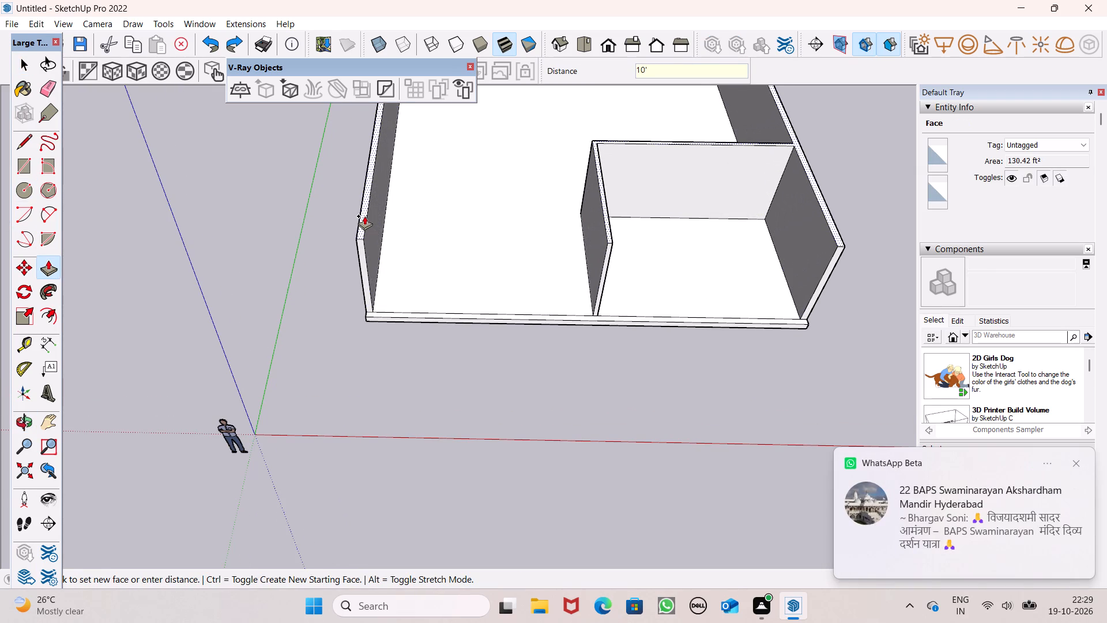
pyautogui.moveTo(364, 216); pyautogui.dragTo(364, 215)
pyautogui.press('Return')
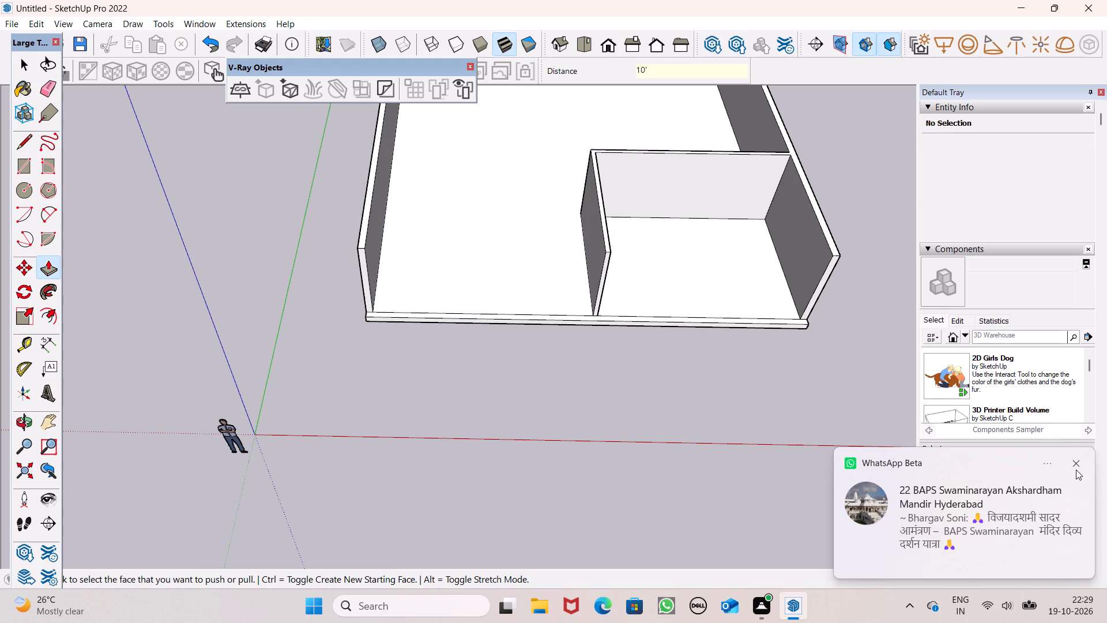
pyautogui.click(1078, 469)
# Push/Pull the left wall's front end face 9" forward to the slab's front edge.
pyautogui.scroll(-2, 691, 358)
pyautogui.moveTo(679, 344); pyautogui.dragTo(528, 185, button='middle')
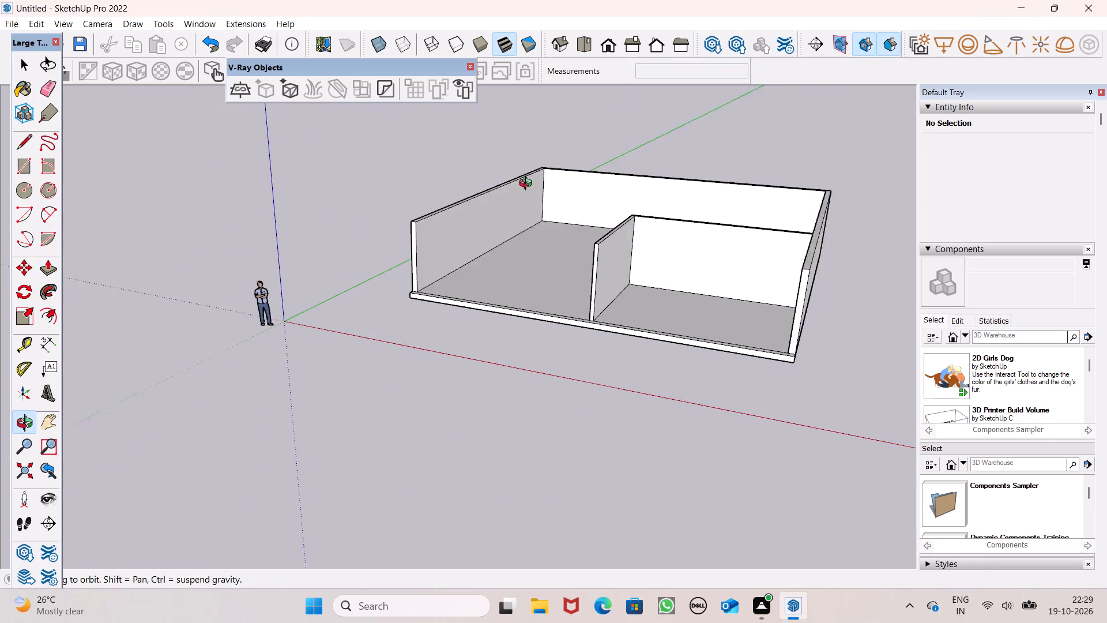
pyautogui.moveTo(528, 185); pyautogui.dragTo(529, 185, button='middle')
pyautogui.middleClick(532, 186)
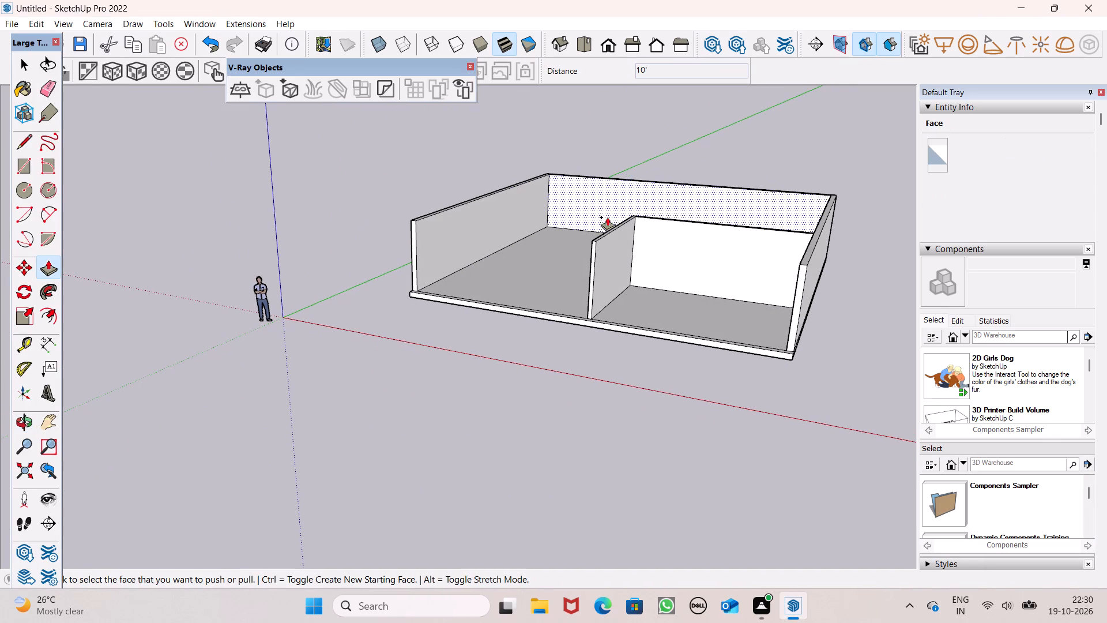
pyautogui.moveTo(524, 282); pyautogui.dragTo(637, 415, button='middle')
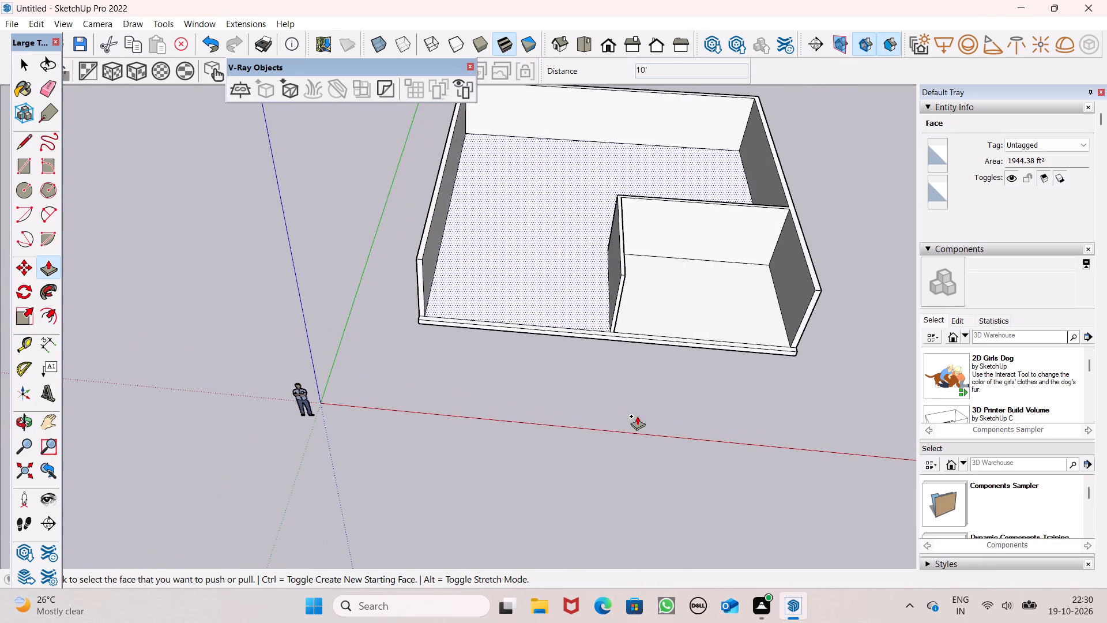
pyautogui.scroll(2, 535, 292)
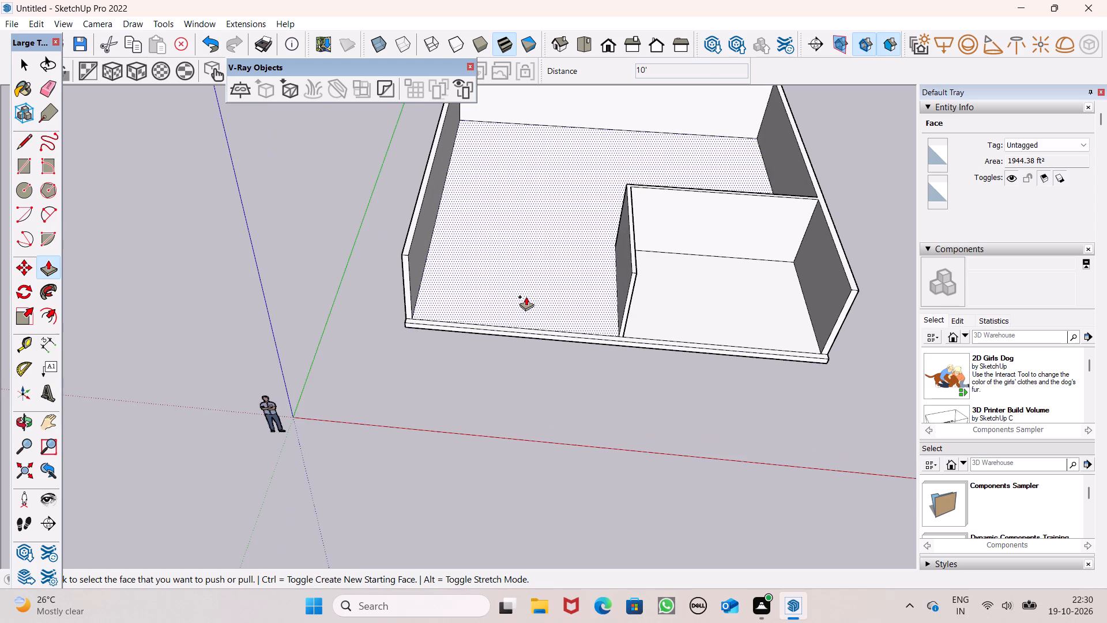
pyautogui.moveTo(522, 298); pyautogui.dragTo(500, 376, button='middle')
pyautogui.scroll(6, 379, 290)
pyautogui.scroll(-3, 381, 279)
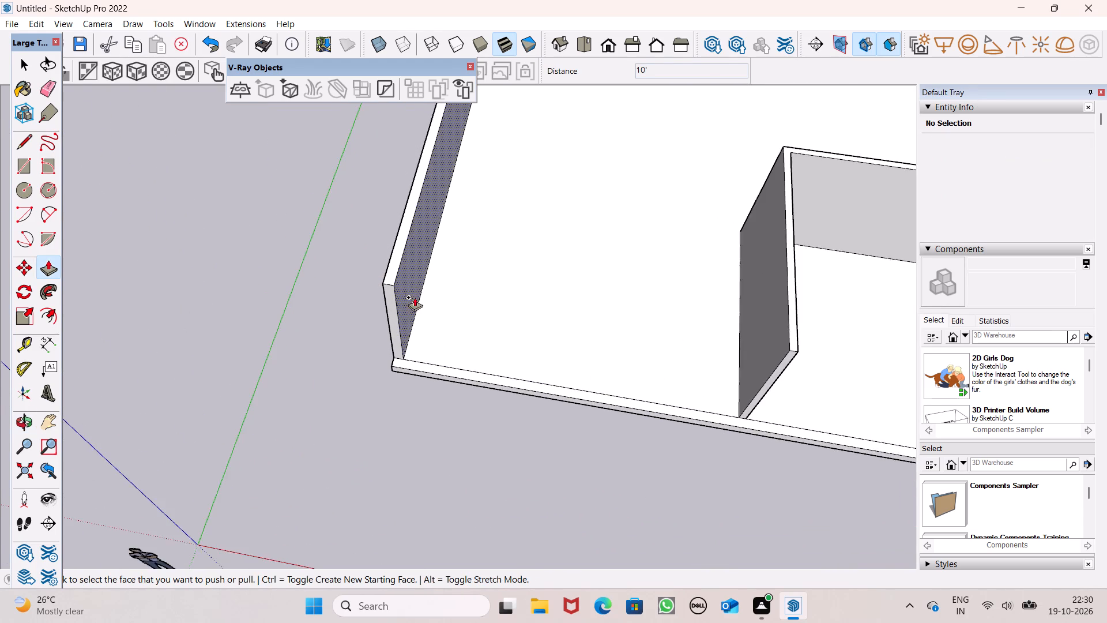
pyautogui.scroll(1, 415, 297)
pyautogui.moveTo(415, 297); pyautogui.dragTo(416, 317, button='middle')
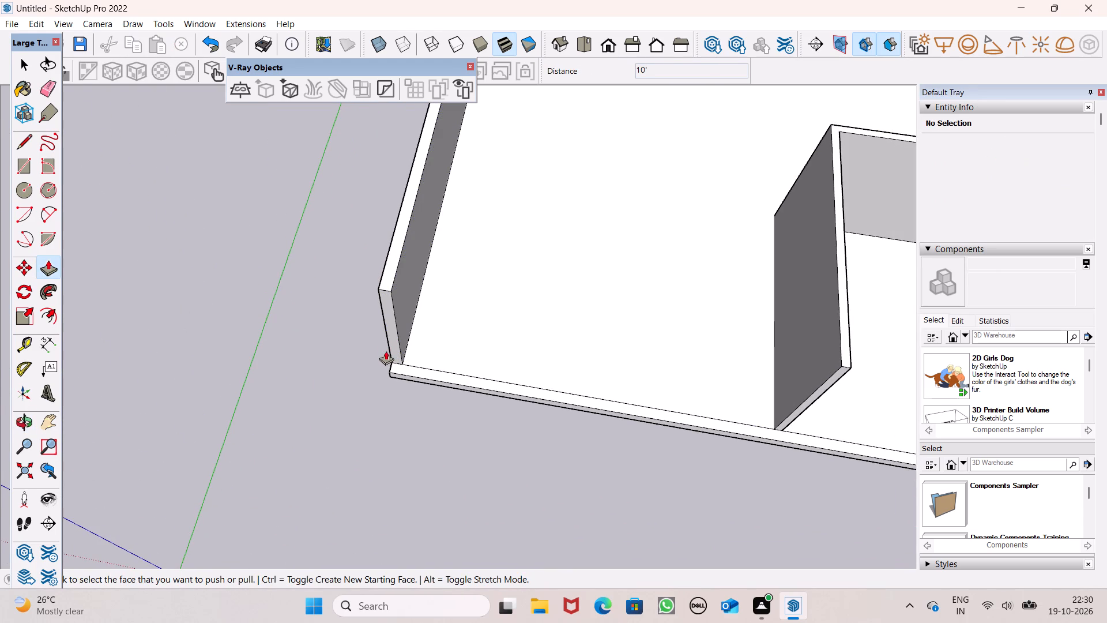
pyautogui.moveTo(389, 351); pyautogui.dragTo(389, 365)
pyautogui.moveTo(394, 351); pyautogui.dragTo(402, 376)
# Draw a 9" line across the front border strip from its inner edge to the slab's front edge, between the left wall and the partition.
pyautogui.scroll(-1, 374, 295)
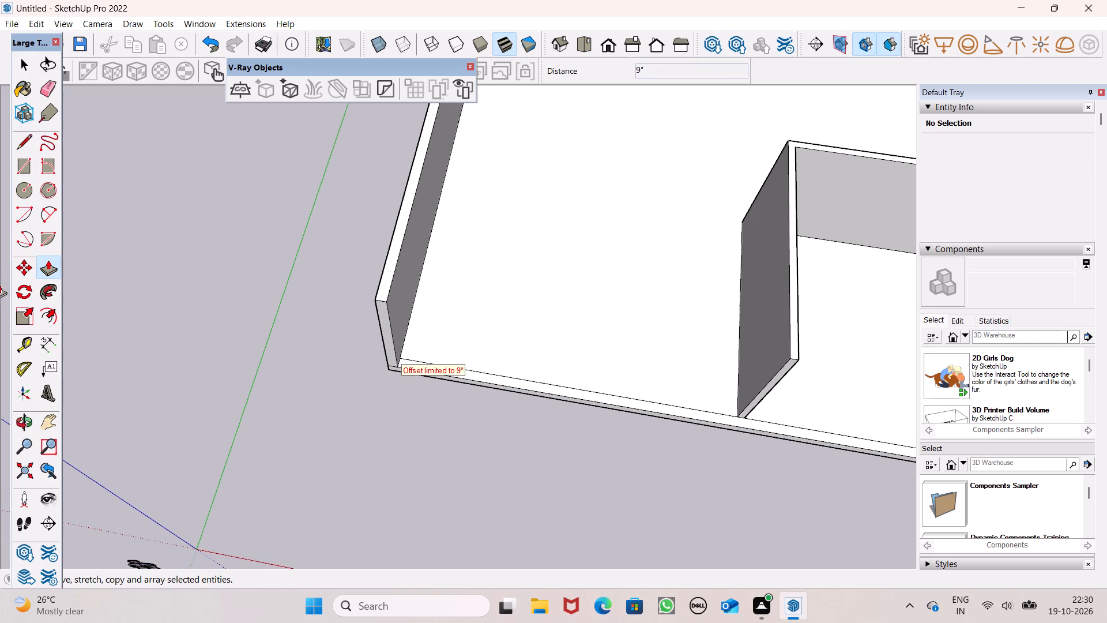
pyautogui.click(23, 144)
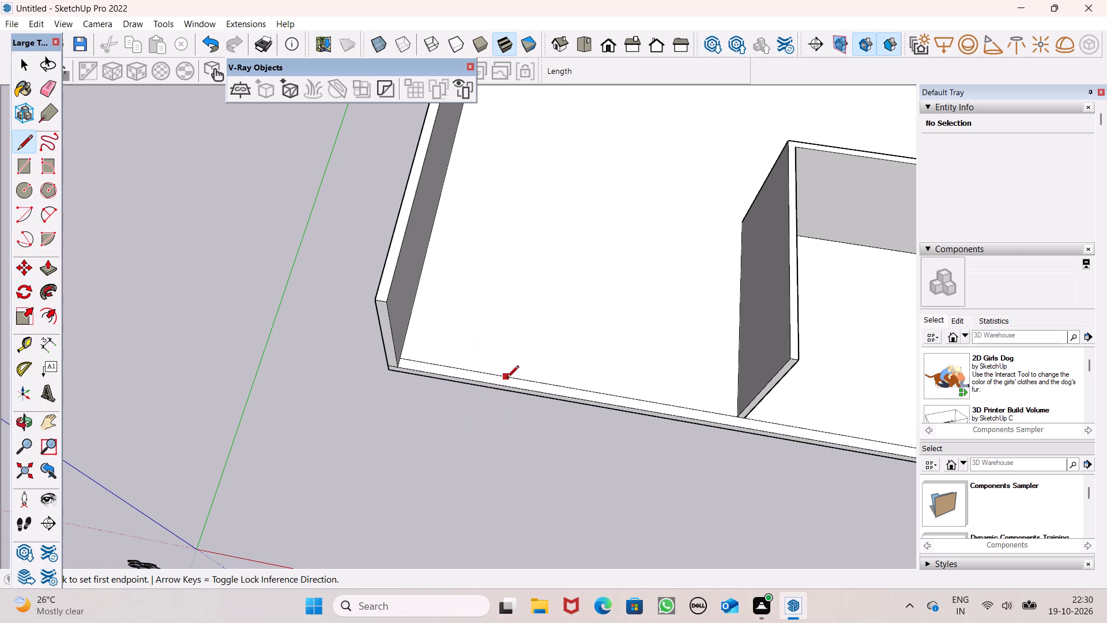
pyautogui.click(522, 381)
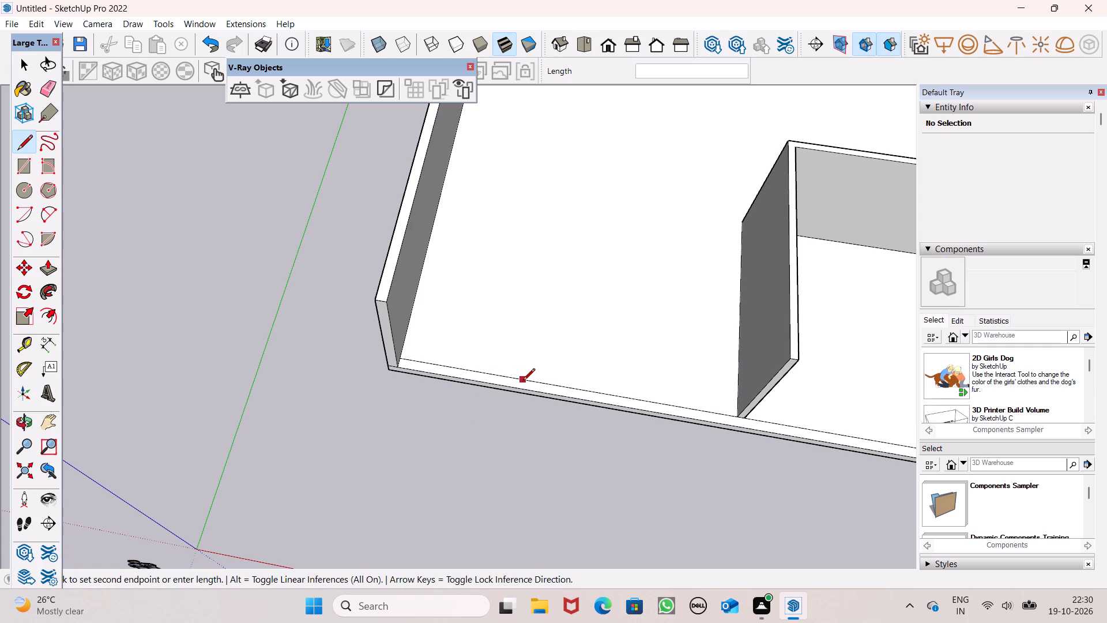
pyautogui.click(524, 385)
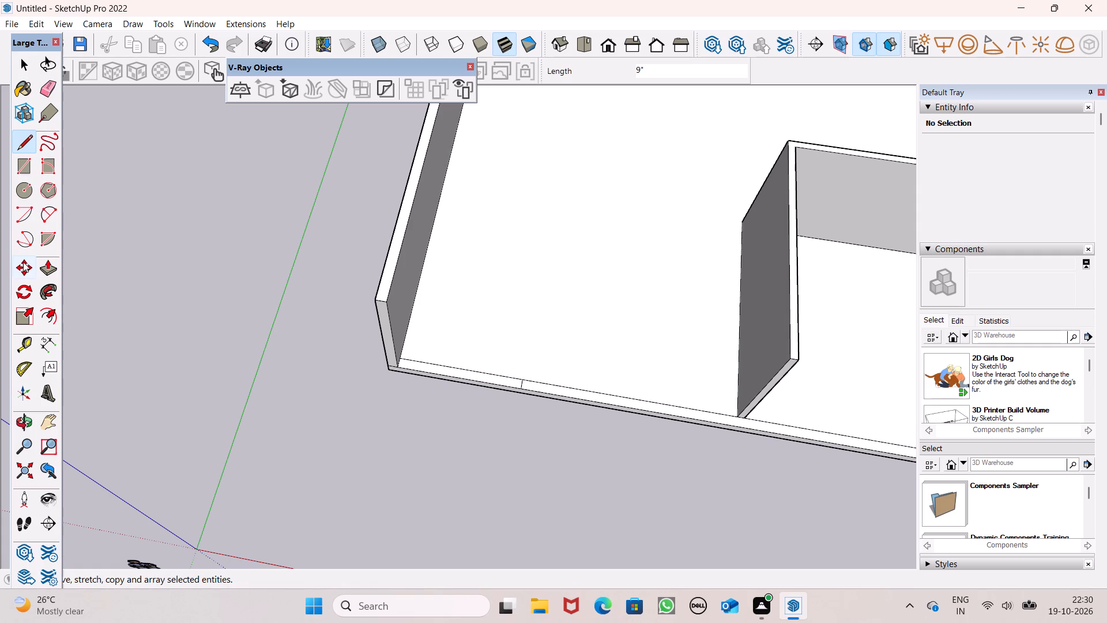
# Push/Pull the front border piece between the left wall and the 9" line up to the left wall's top.
pyautogui.click(47, 276)
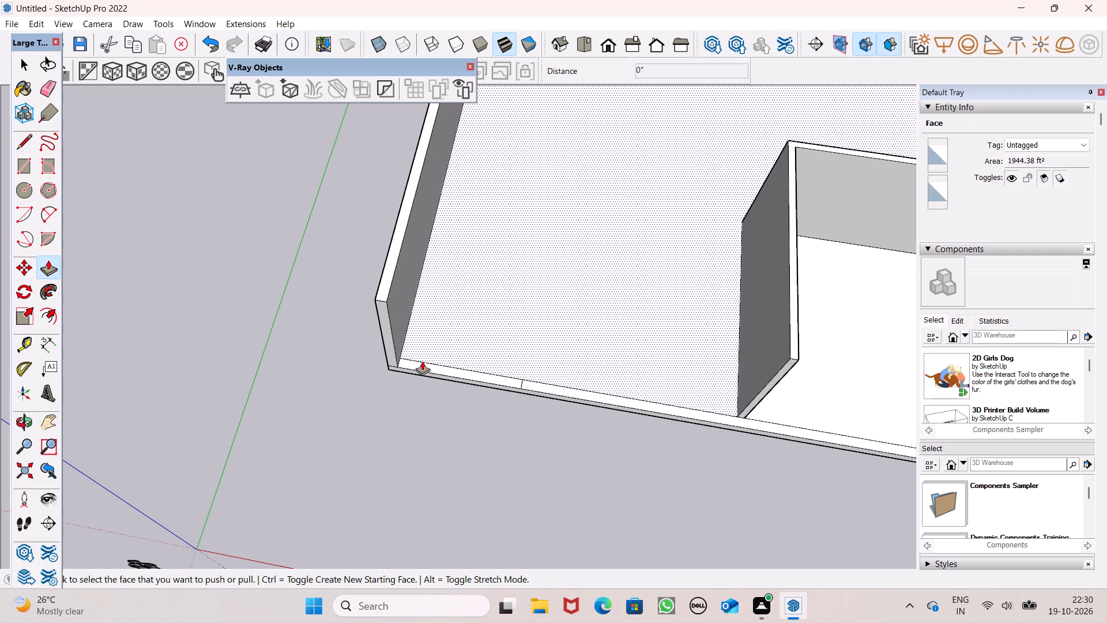
pyautogui.moveTo(417, 358); pyautogui.dragTo(392, 329)
pyautogui.hotkey('ctrl', 'z')
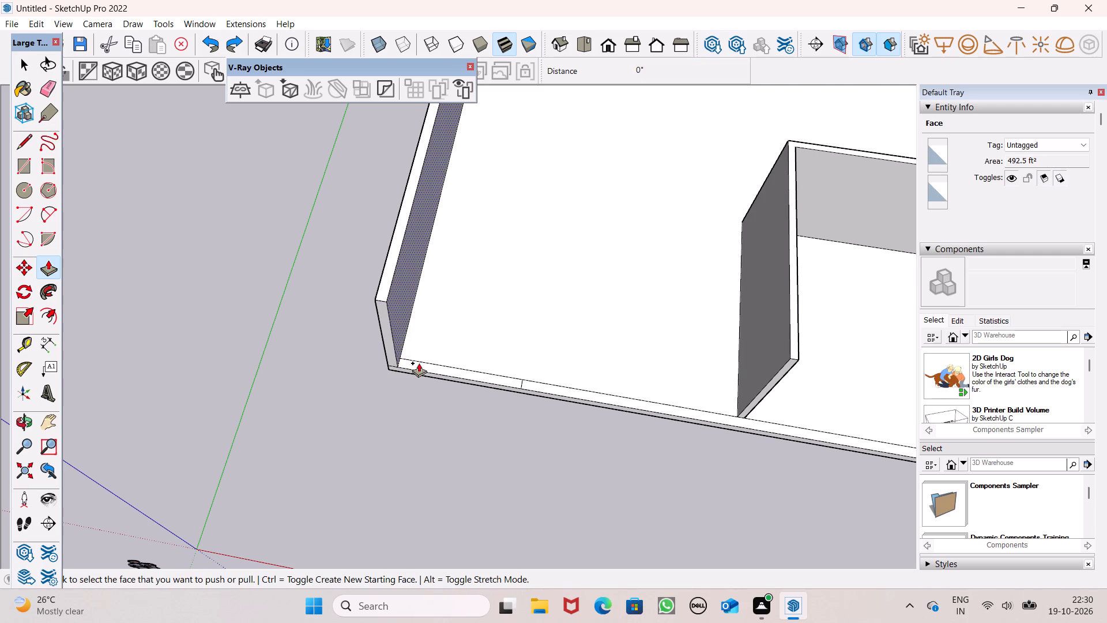
pyautogui.moveTo(419, 363); pyautogui.dragTo(391, 318)
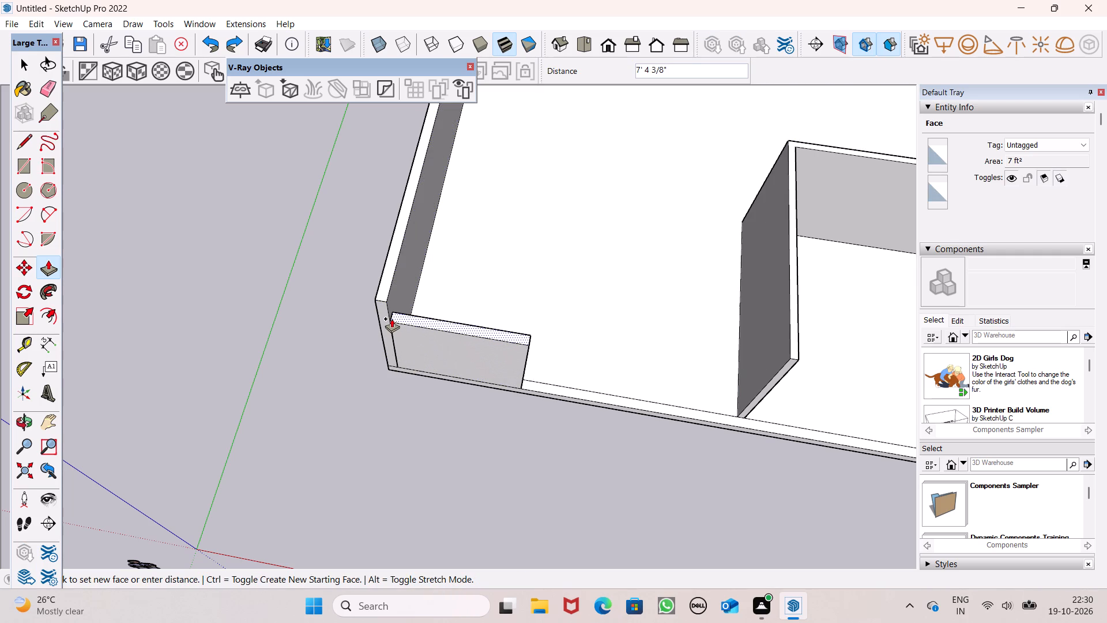
pyautogui.moveTo(391, 318); pyautogui.dragTo(388, 310)
pyautogui.click(387, 297)
pyautogui.click(393, 299)
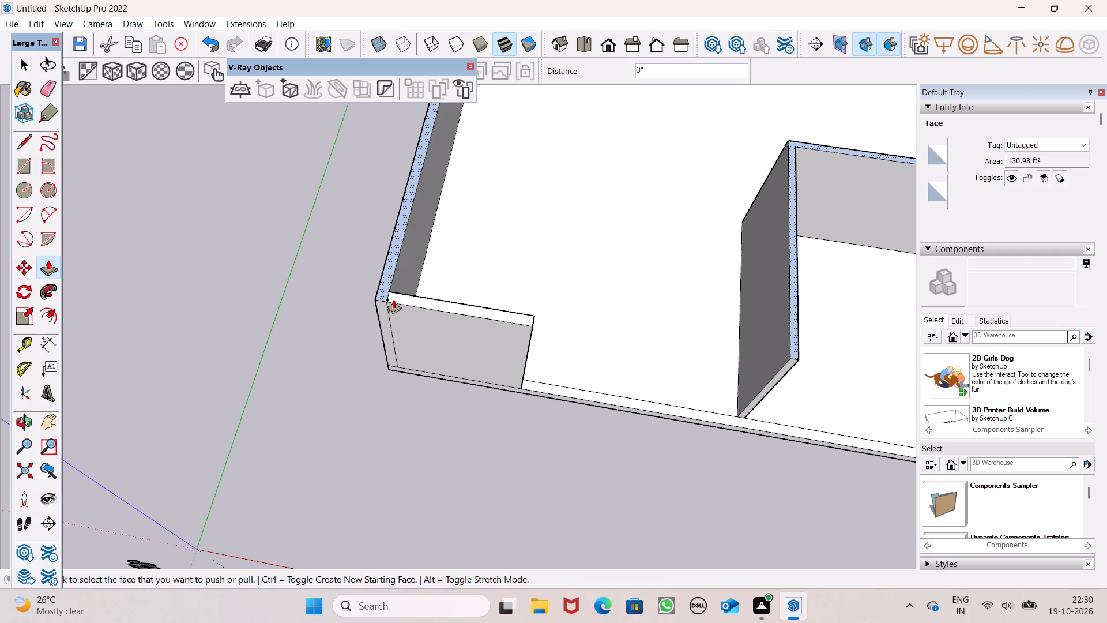
pyautogui.press('space')
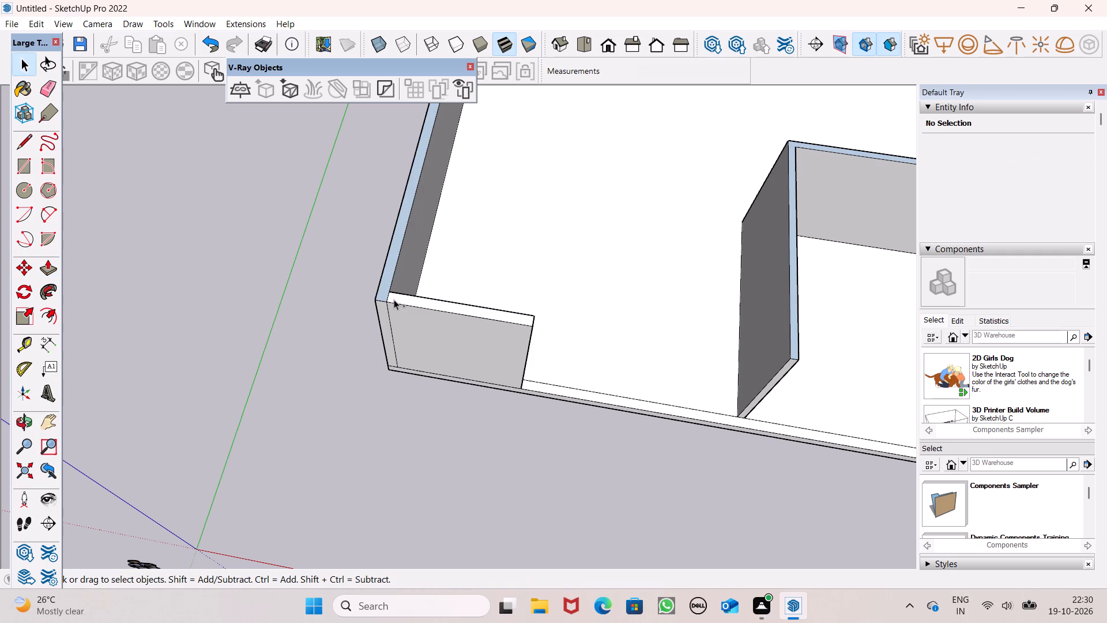
pyautogui.hotkey('ctrl', 'z')
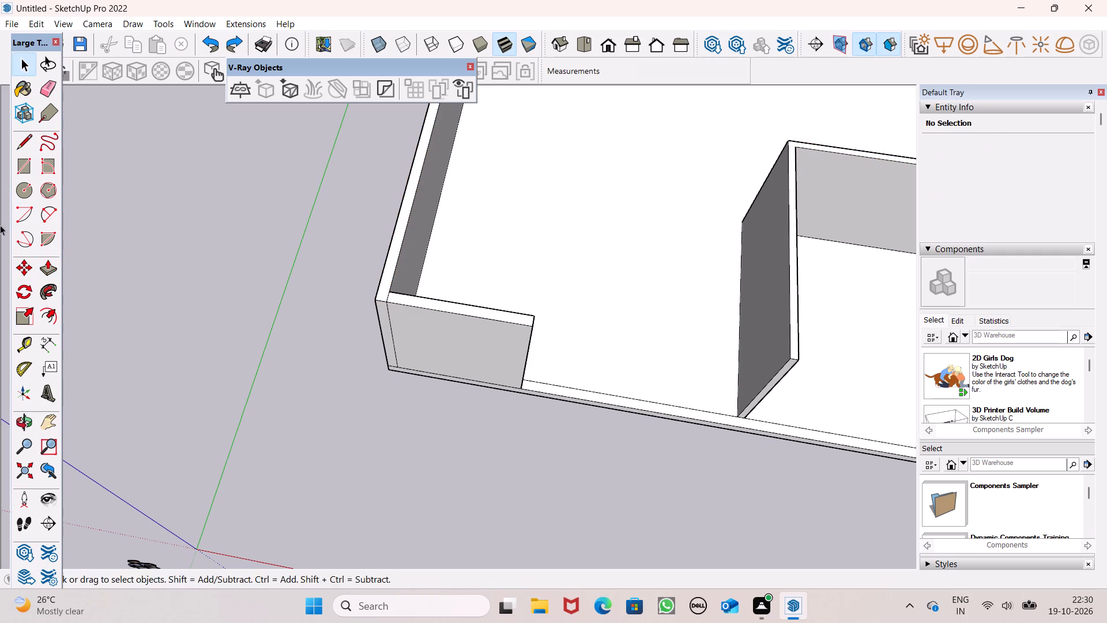
# Push/Pull the top face of the short front wall piece up about 7' more, above the left wall.
pyautogui.click(47, 271)
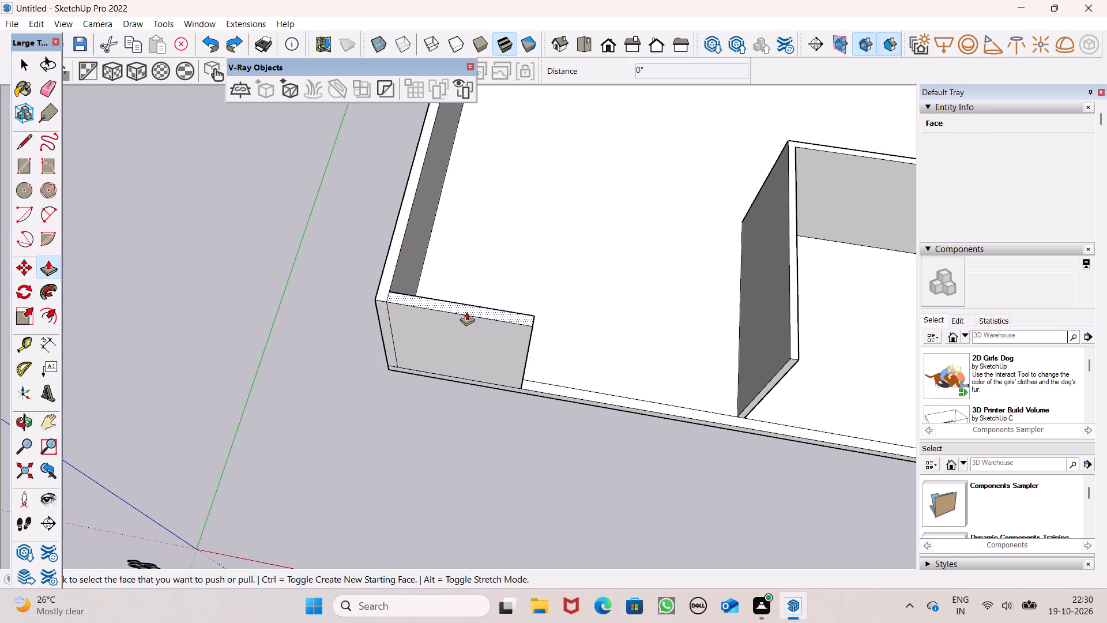
pyautogui.scroll(-1, 506, 319)
pyautogui.scroll(1, 470, 305)
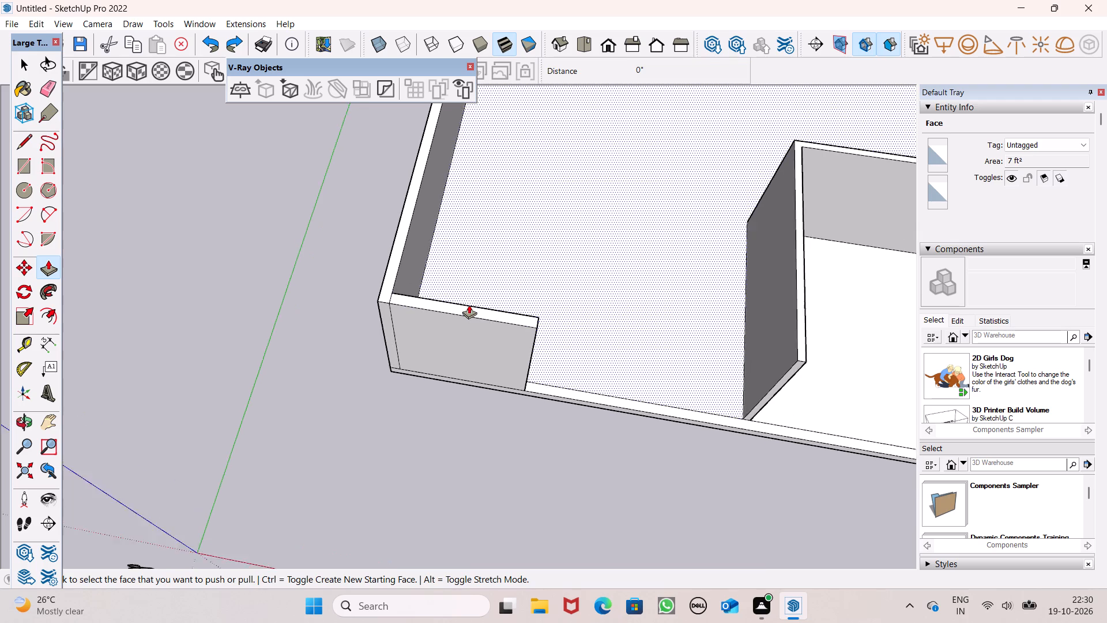
pyautogui.scroll(3, 469, 305)
pyautogui.scroll(-6, 458, 309)
pyautogui.moveTo(448, 320); pyautogui.dragTo(501, 183, button='middle')
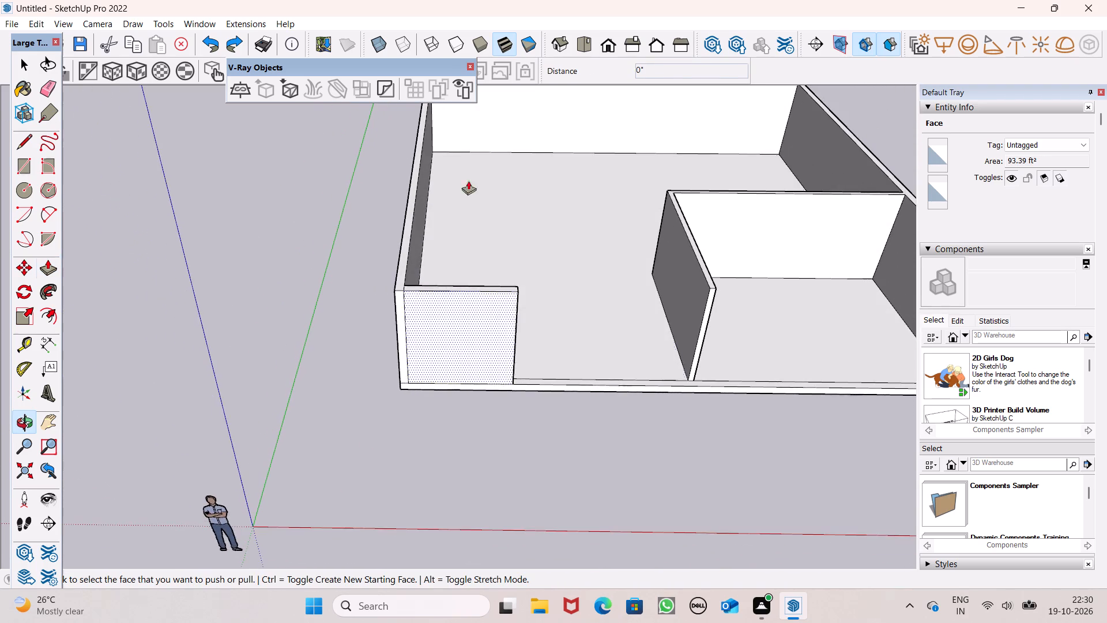
pyautogui.scroll(1, 449, 178)
pyautogui.scroll(-3, 422, 209)
pyautogui.scroll(3, 419, 217)
pyautogui.scroll(-1, 419, 217)
pyautogui.moveTo(417, 244); pyautogui.dragTo(412, 266, button='middle')
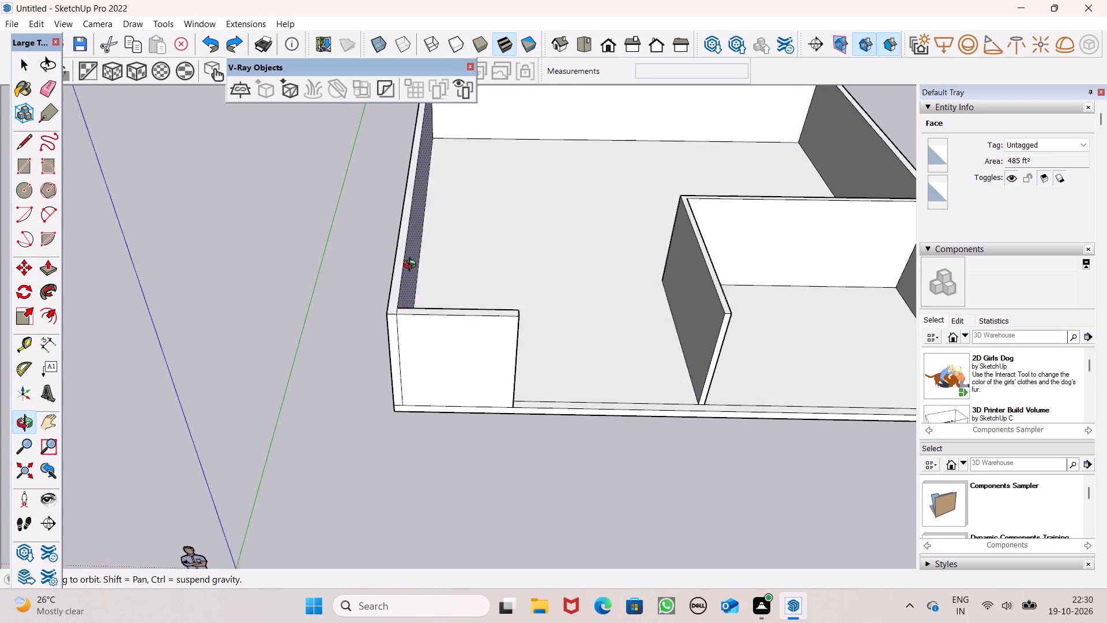
pyautogui.moveTo(412, 266); pyautogui.dragTo(393, 322, button='middle')
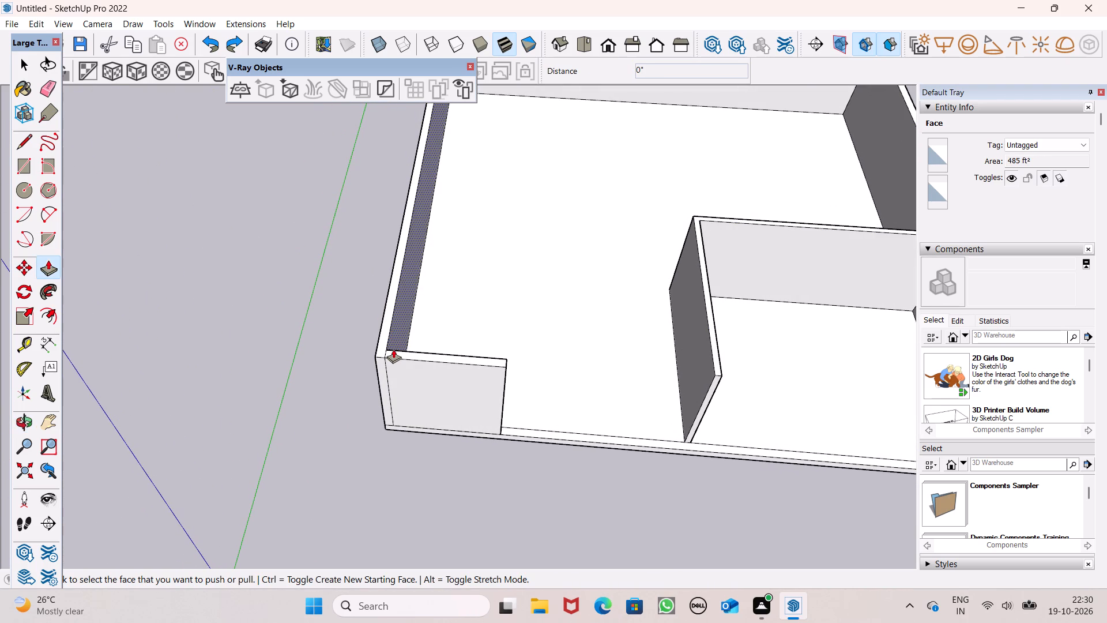
pyautogui.moveTo(394, 351); pyautogui.dragTo(383, 296)
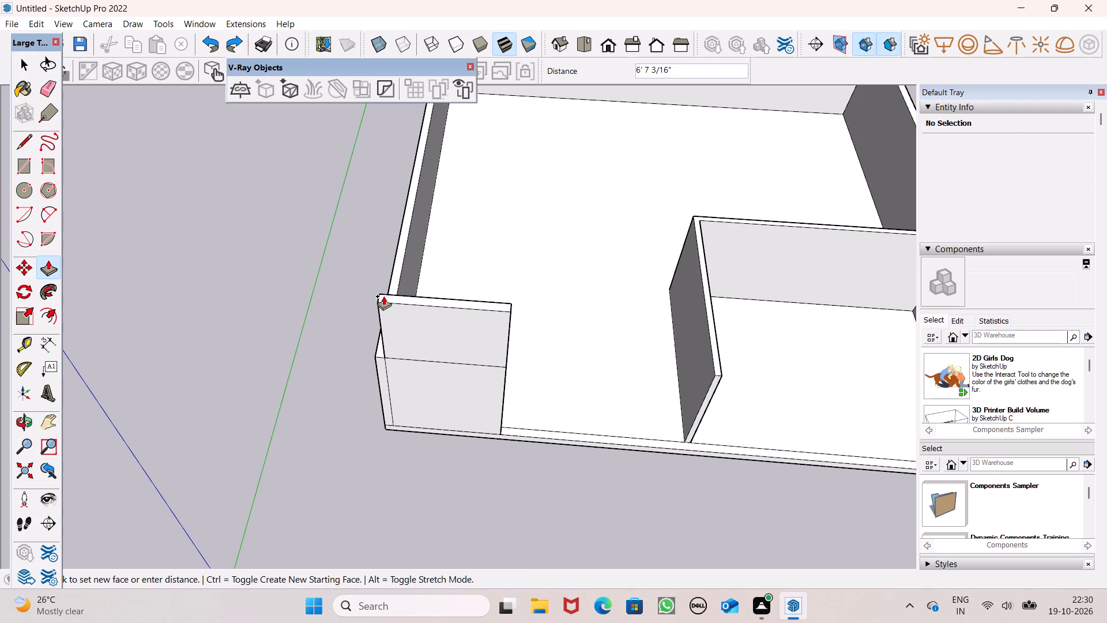
pyautogui.moveTo(383, 296); pyautogui.dragTo(382, 291)
pyautogui.press('space')
pyautogui.press('space')
# Push/Pull the joined top face of the side walls, back wall and partition up 2'.
pyautogui.scroll(-11, 339, 217)
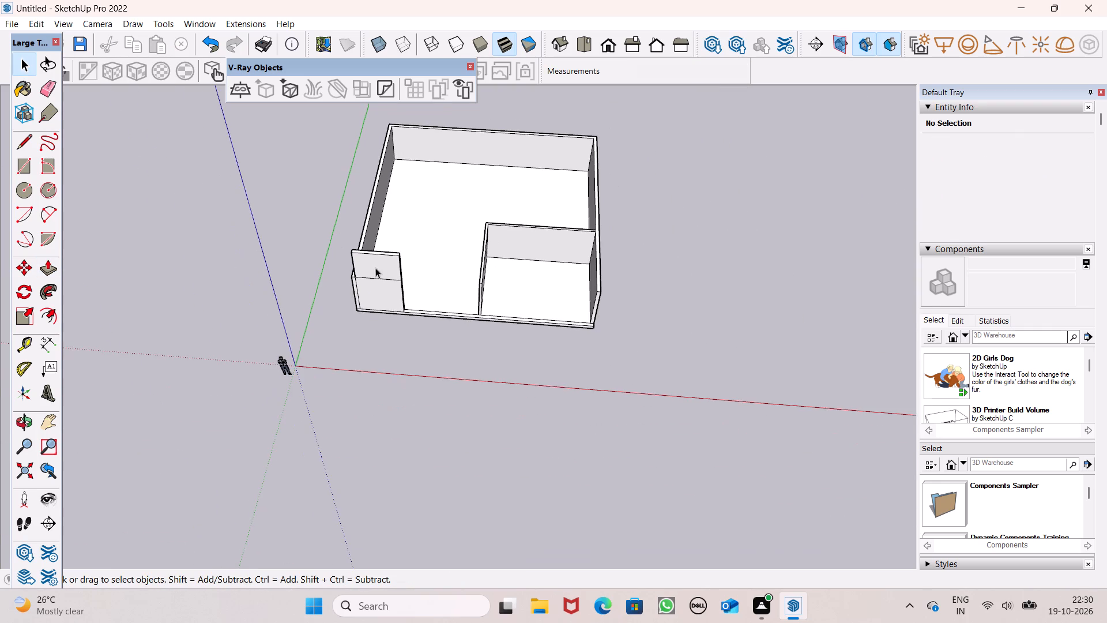
pyautogui.scroll(1, 422, 295)
pyautogui.scroll(-9, 440, 291)
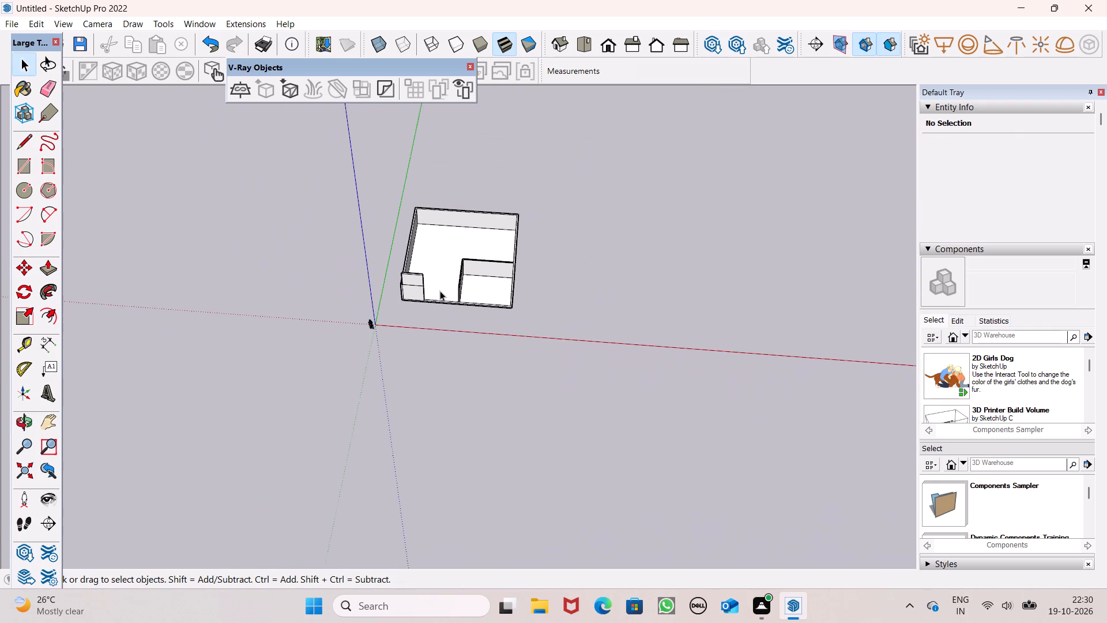
pyautogui.moveTo(438, 293); pyautogui.dragTo(536, 309, button='middle')
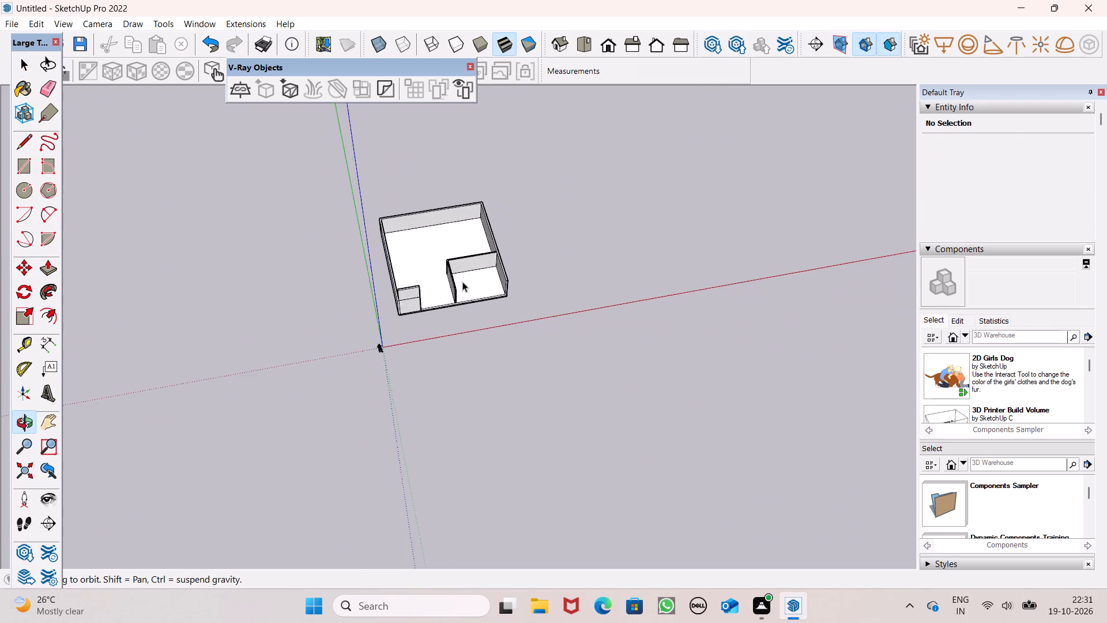
pyautogui.scroll(7, 421, 279)
pyautogui.moveTo(408, 289); pyautogui.dragTo(559, 241, button='middle')
pyautogui.scroll(1, 537, 243)
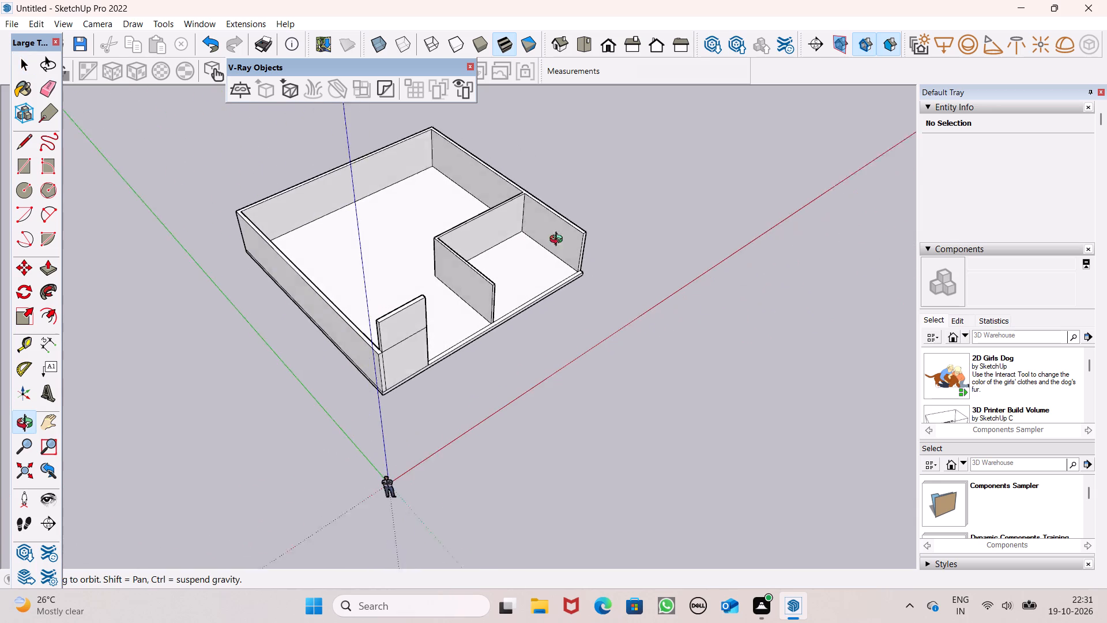
pyautogui.moveTo(559, 241); pyautogui.dragTo(573, 234, button='middle')
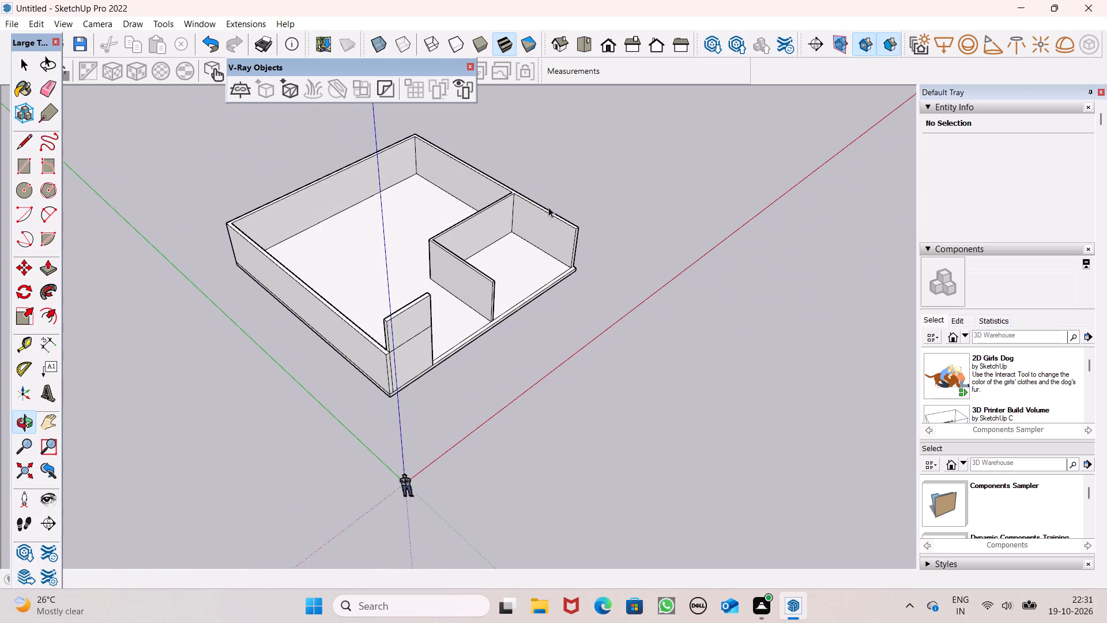
pyautogui.scroll(-3, 493, 277)
pyautogui.moveTo(490, 297); pyautogui.dragTo(488, 306, button='middle')
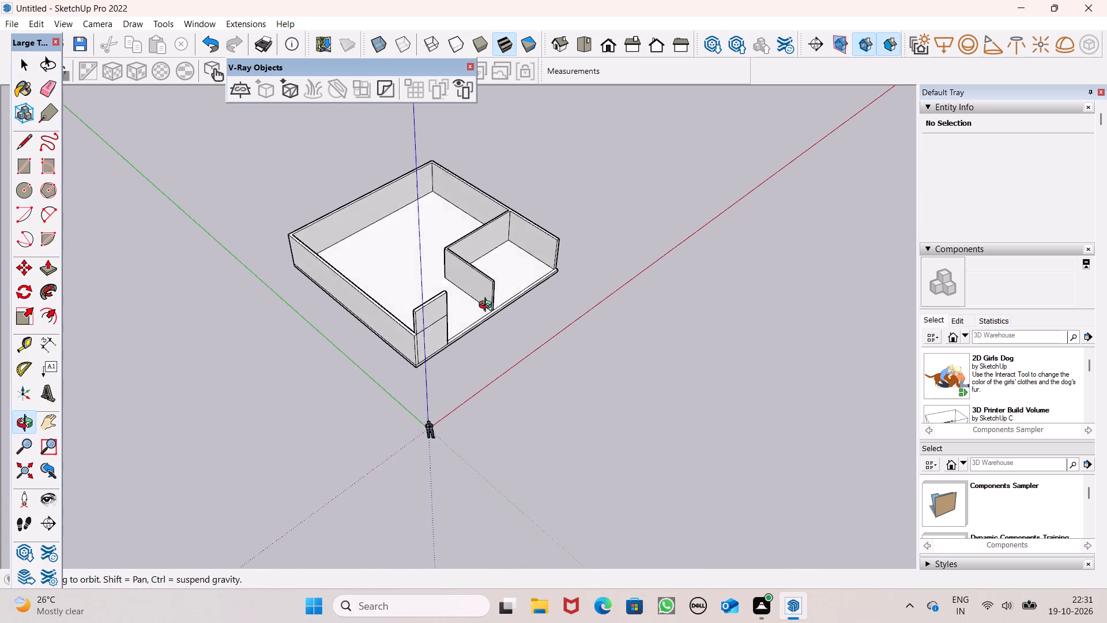
pyautogui.moveTo(488, 306); pyautogui.dragTo(451, 325, button='middle')
pyautogui.click(54, 273)
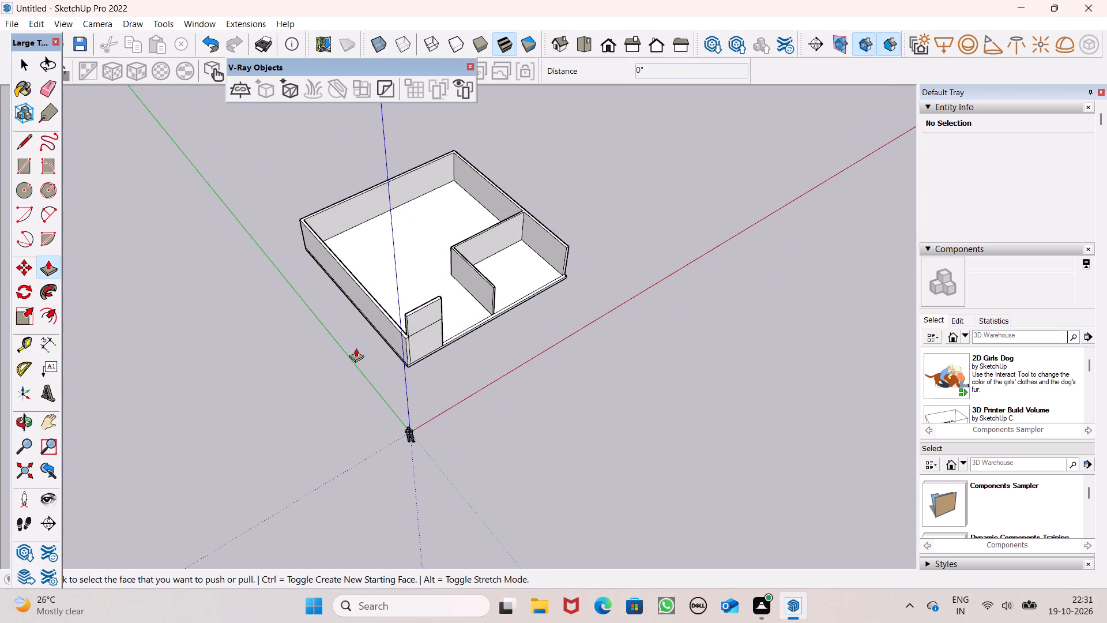
pyautogui.scroll(7, 359, 322)
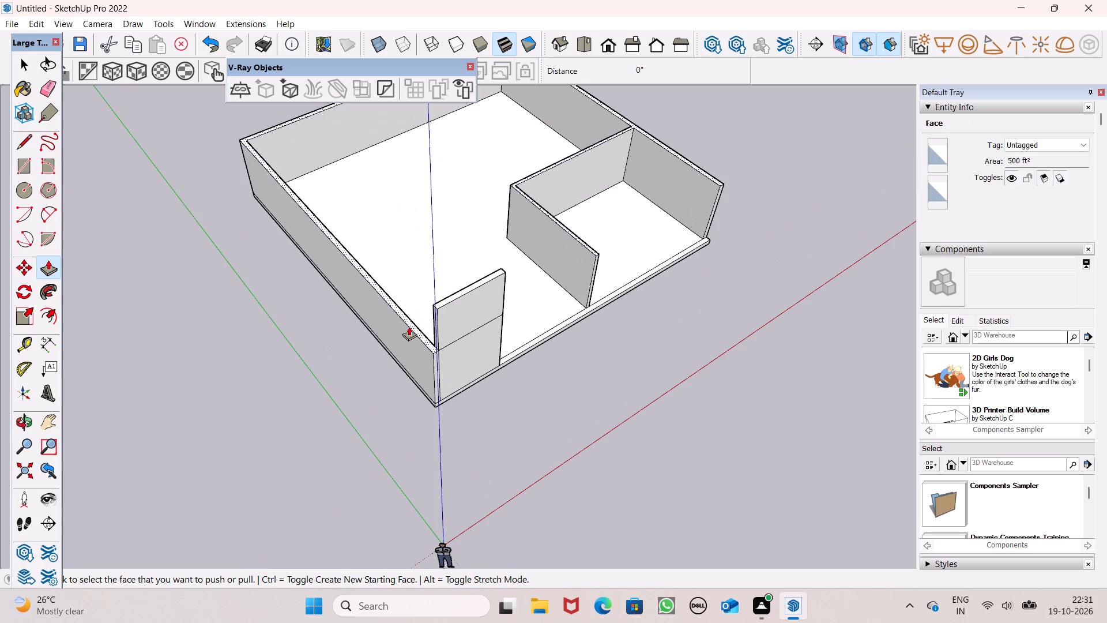
pyautogui.moveTo(413, 326); pyautogui.dragTo(416, 306)
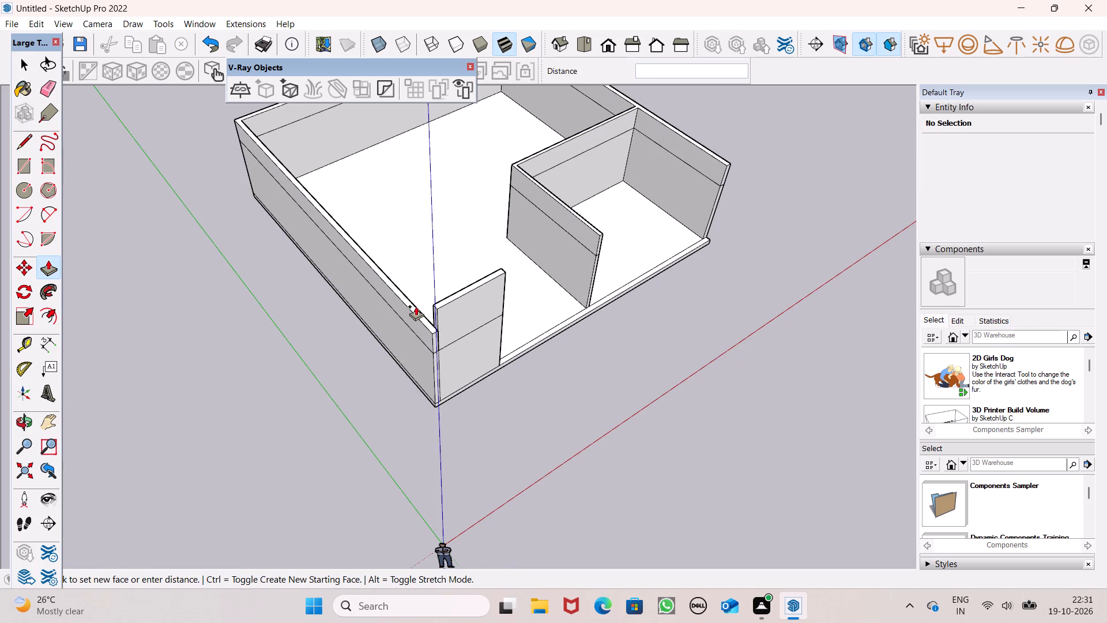
pyautogui.moveTo(416, 306); pyautogui.dragTo(416, 306)
pyautogui.press('2')
pyautogui.press("'")
pyautogui.press('Return')
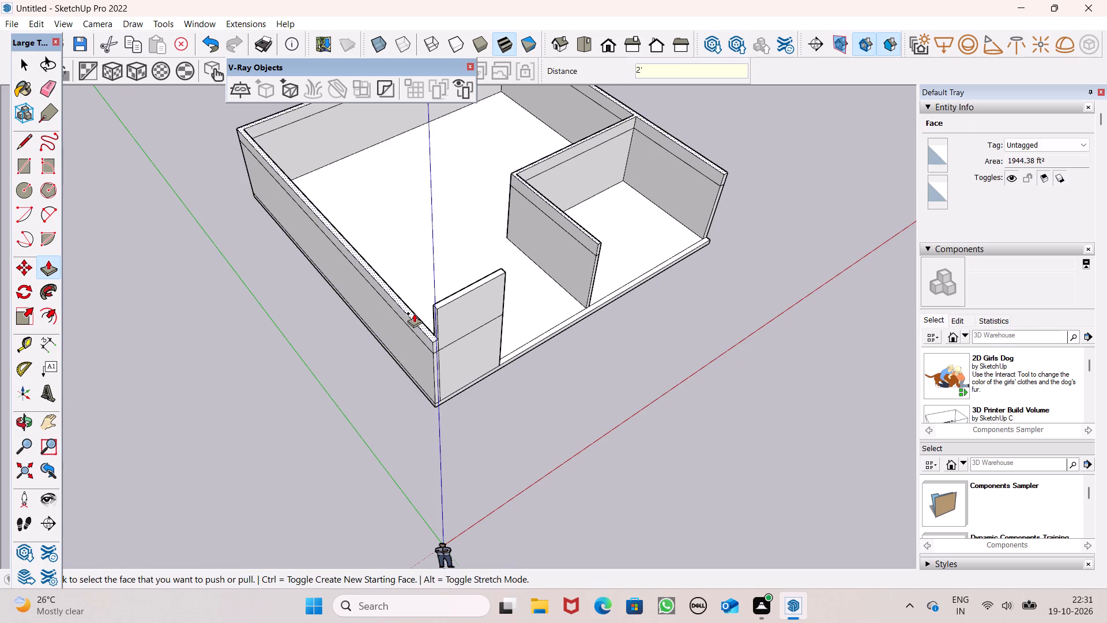
# Push/Pull the joined top face of the side walls, back wall and partition up another 10'.
pyautogui.moveTo(414, 313); pyautogui.dragTo(410, 287)
pyautogui.write("10'")
pyautogui.press('Return')
# Examine the heightened walls, partition and short front wall piece from several sides.
pyautogui.scroll(-3, 410, 287)
pyautogui.moveTo(442, 304); pyautogui.dragTo(46, 230, button='middle')
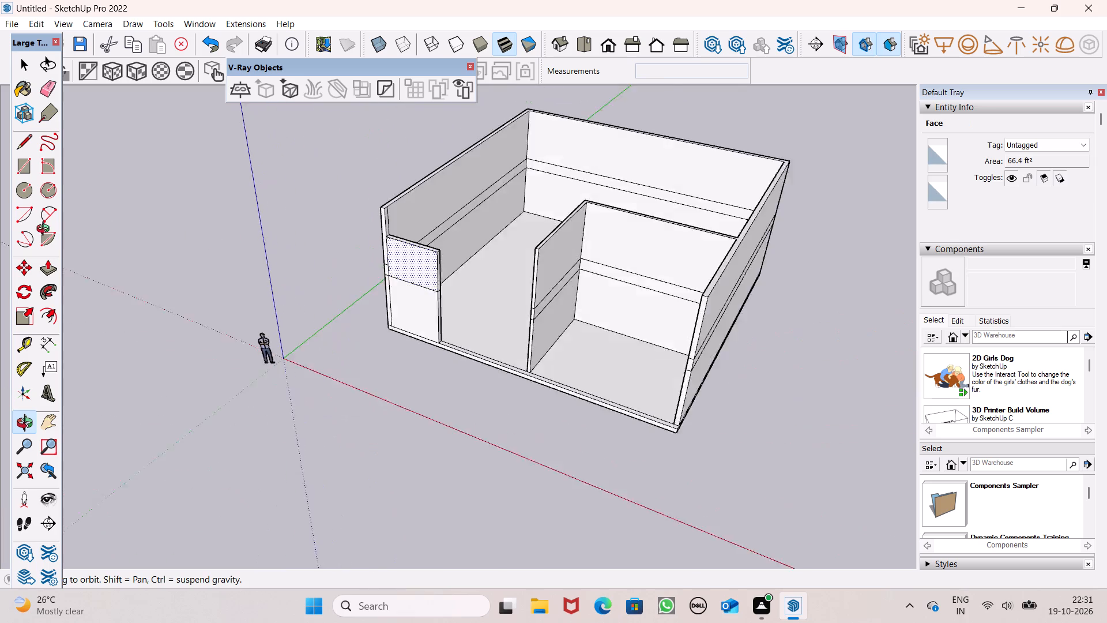
pyautogui.moveTo(46, 230); pyautogui.dragTo(357, 168, button='middle')
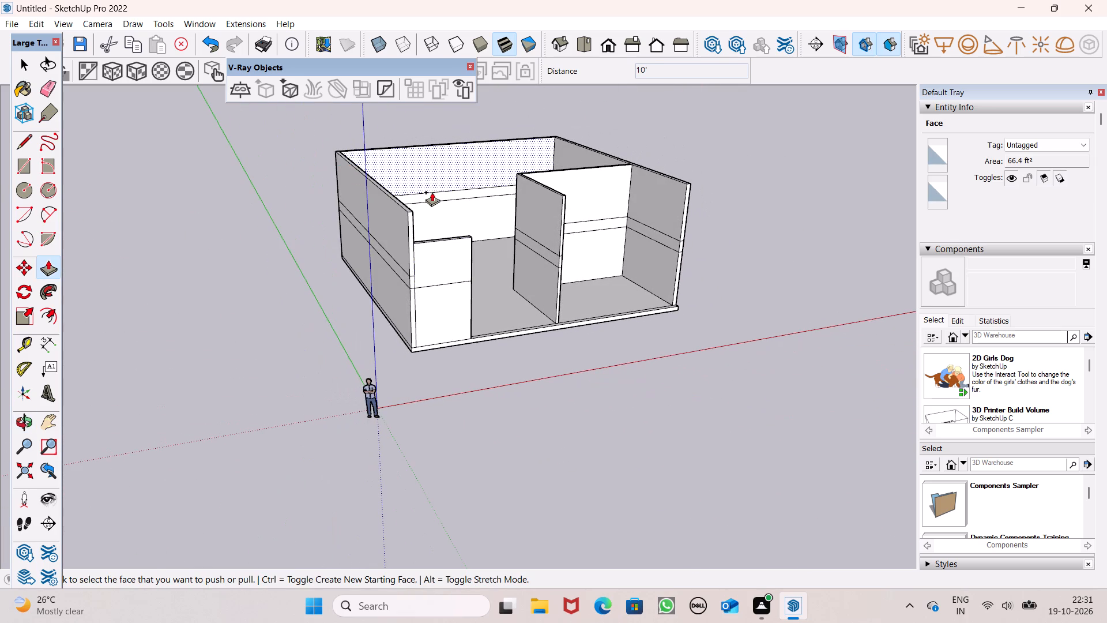
pyautogui.scroll(-3, 417, 161)
pyautogui.moveTo(445, 250); pyautogui.dragTo(283, 370, button='middle')
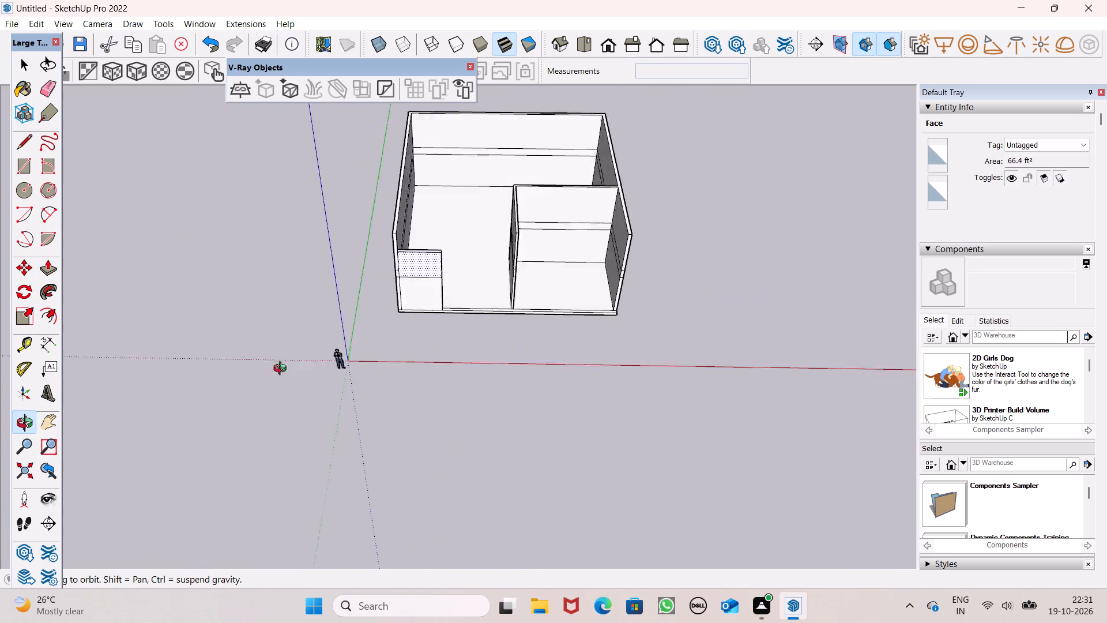
pyautogui.moveTo(283, 370); pyautogui.dragTo(330, 395, button='middle')
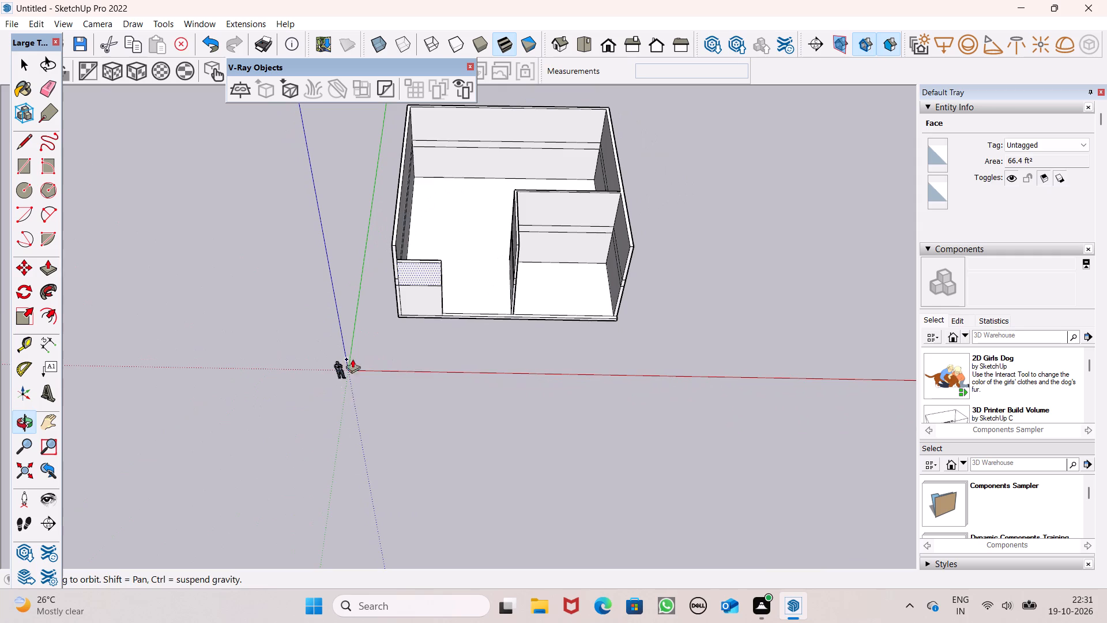
pyautogui.scroll(1, 404, 283)
pyautogui.moveTo(404, 283); pyautogui.dragTo(66, 223, button='middle')
pyautogui.scroll(3, 334, 257)
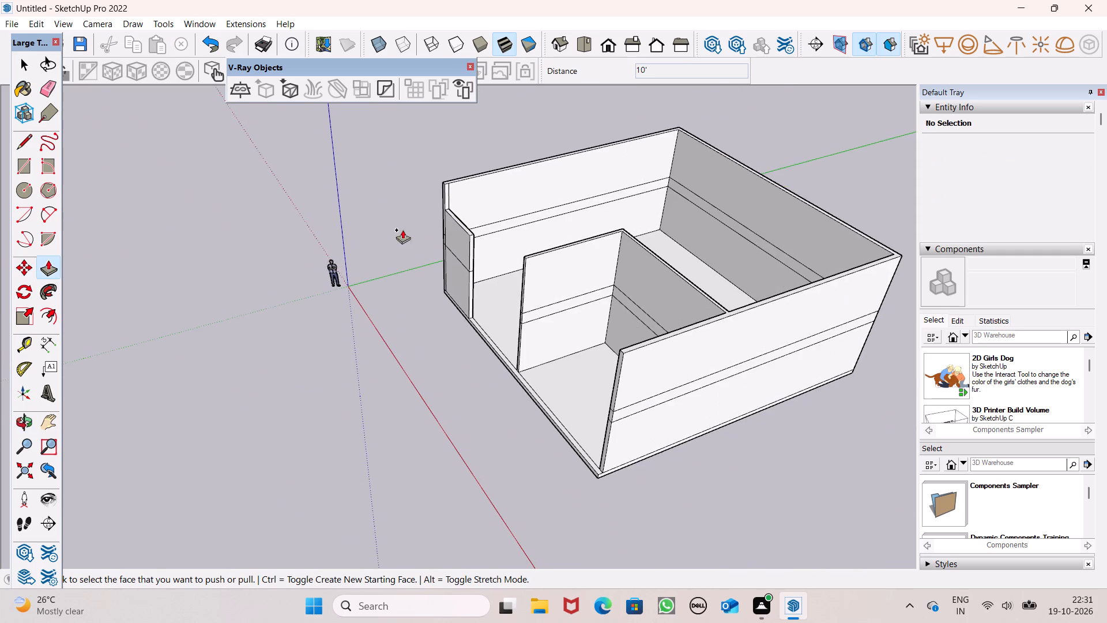
pyautogui.scroll(-2, 432, 238)
pyautogui.moveTo(476, 250); pyautogui.dragTo(456, 305, button='middle')
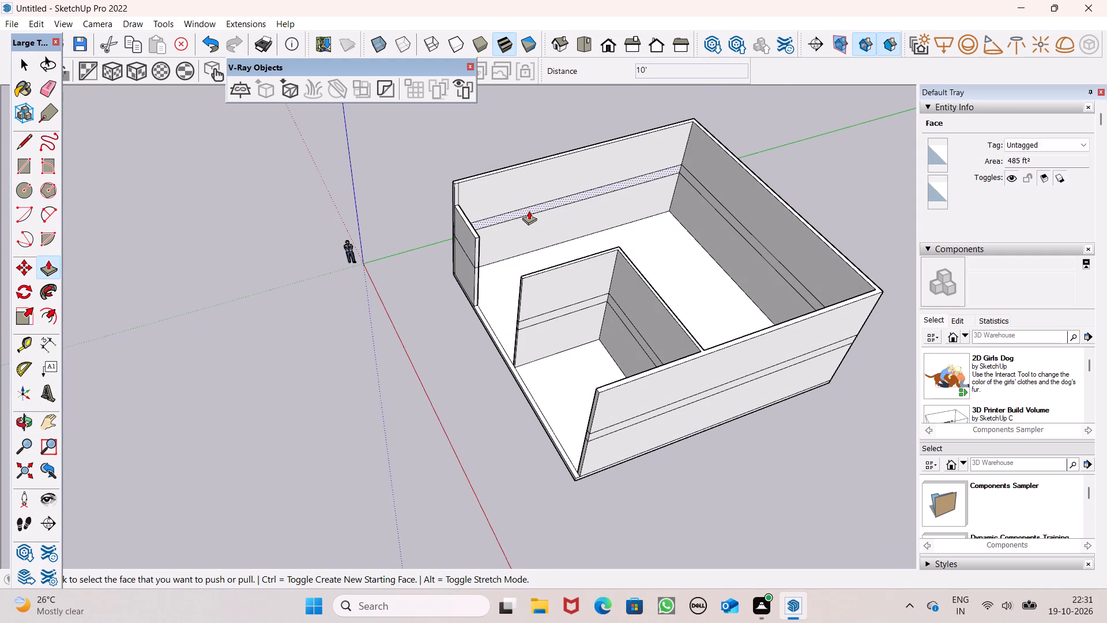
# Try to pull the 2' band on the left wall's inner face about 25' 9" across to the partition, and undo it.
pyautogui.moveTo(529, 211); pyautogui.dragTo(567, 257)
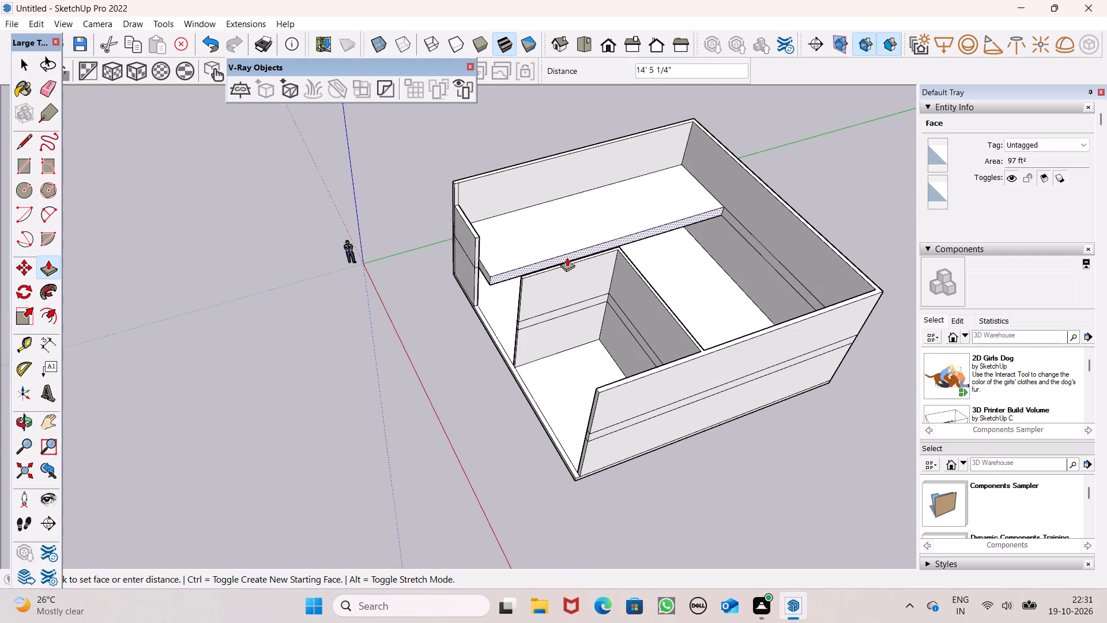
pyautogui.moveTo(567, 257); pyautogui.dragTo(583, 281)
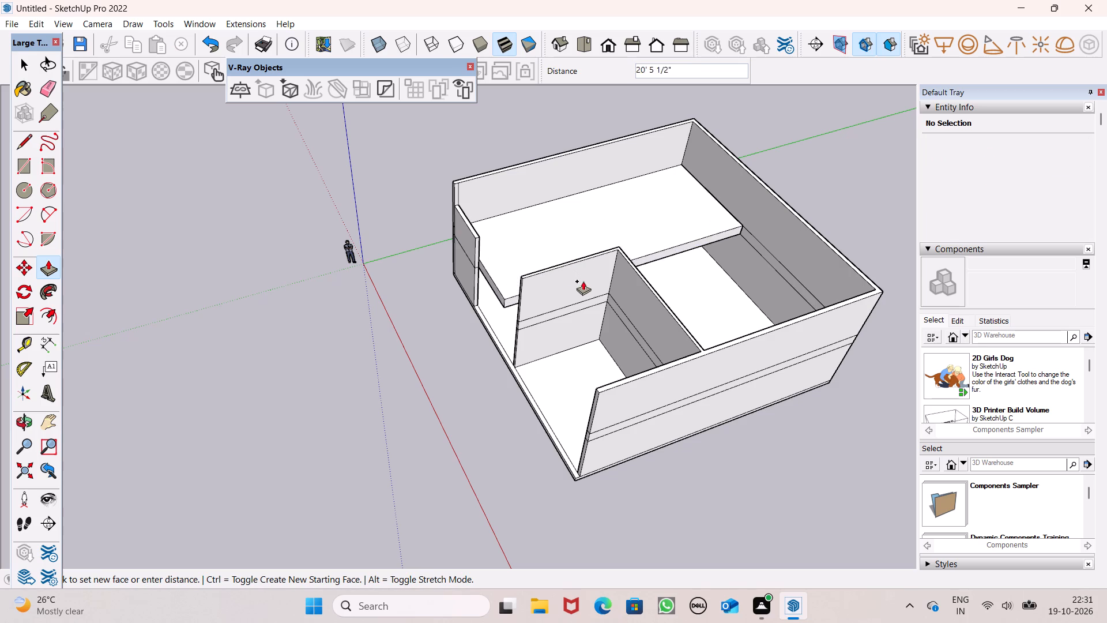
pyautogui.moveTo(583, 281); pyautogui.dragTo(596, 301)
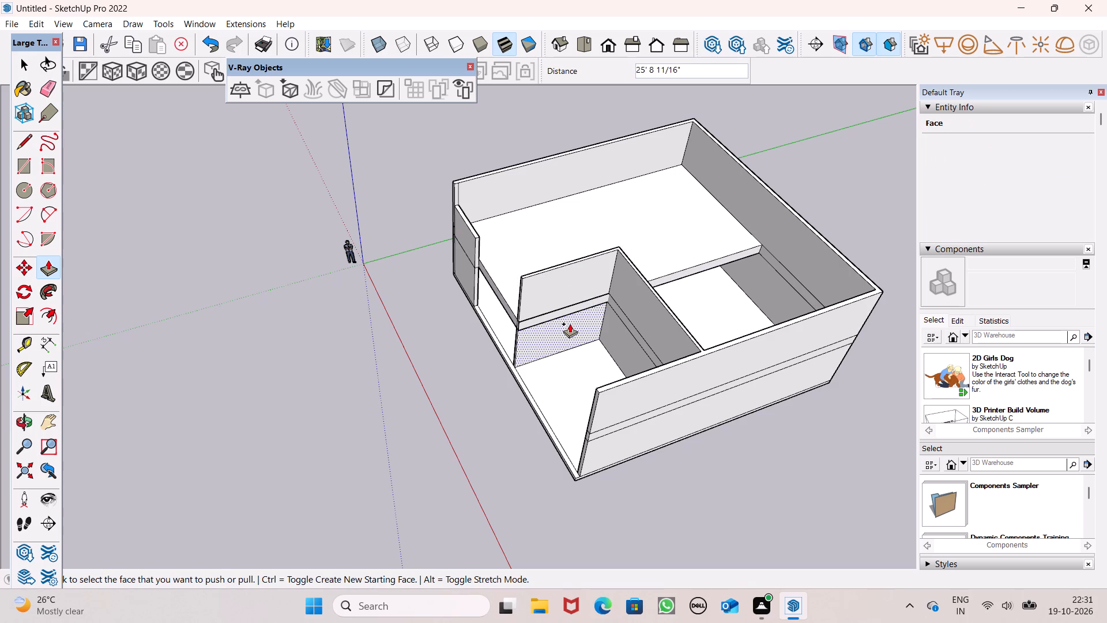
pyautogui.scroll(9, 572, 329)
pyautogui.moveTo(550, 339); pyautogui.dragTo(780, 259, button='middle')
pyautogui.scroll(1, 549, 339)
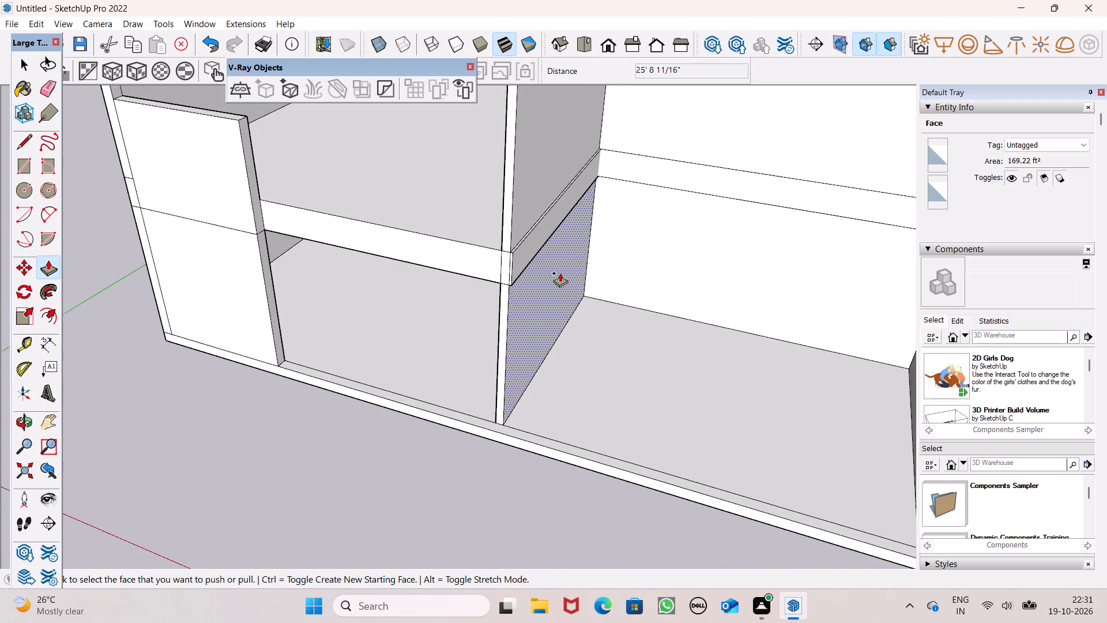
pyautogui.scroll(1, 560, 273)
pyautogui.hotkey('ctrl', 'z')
# Examine the wall bands, the front opening and the back of the building from different angles.
pyautogui.moveTo(483, 276); pyautogui.dragTo(514, 295, button='middle')
pyautogui.scroll(1, 514, 294)
pyautogui.scroll(-6, 487, 284)
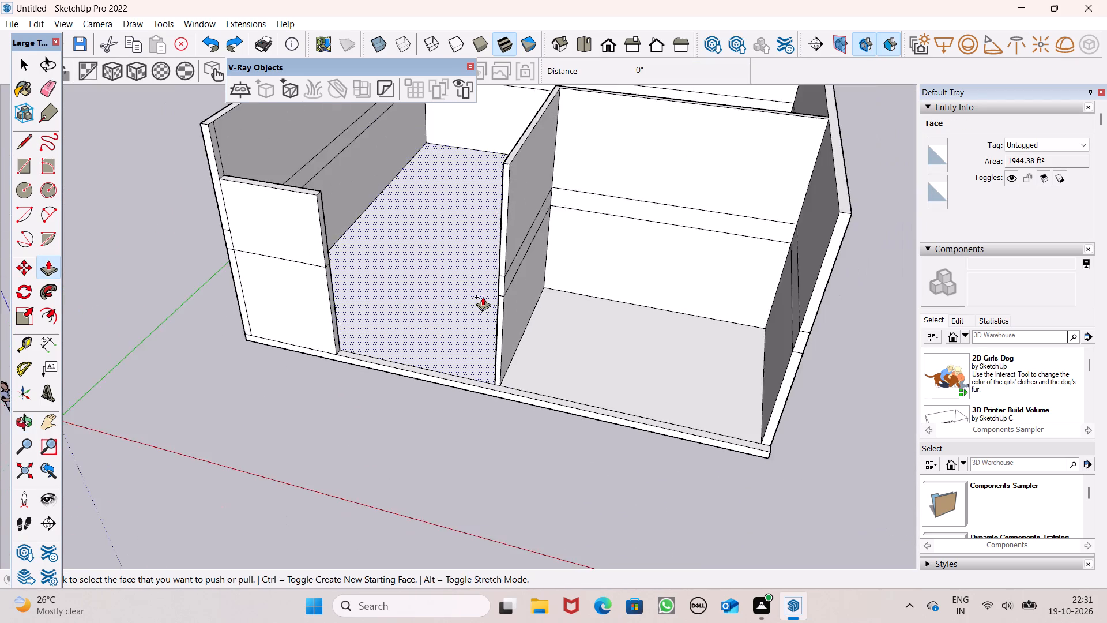
pyautogui.scroll(-6, 464, 269)
pyautogui.moveTo(433, 286); pyautogui.dragTo(0, 322, button='middle')
pyautogui.moveTo(291, 292); pyautogui.dragTo(207, 297, button='middle')
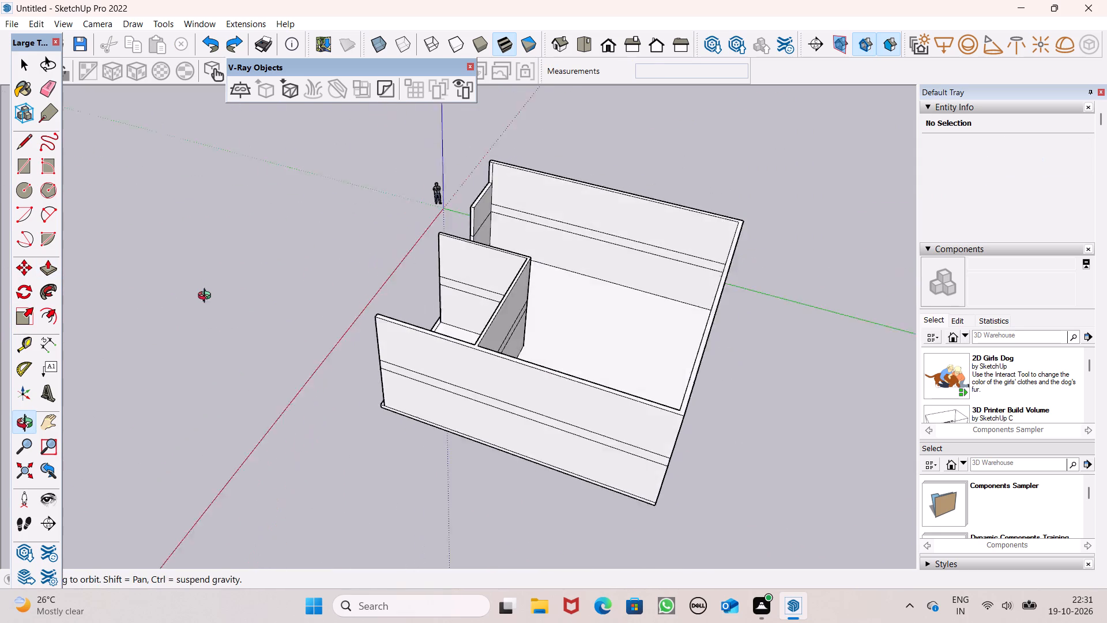
pyautogui.moveTo(207, 297); pyautogui.dragTo(0, 220, button='middle')
pyautogui.scroll(2, 327, 250)
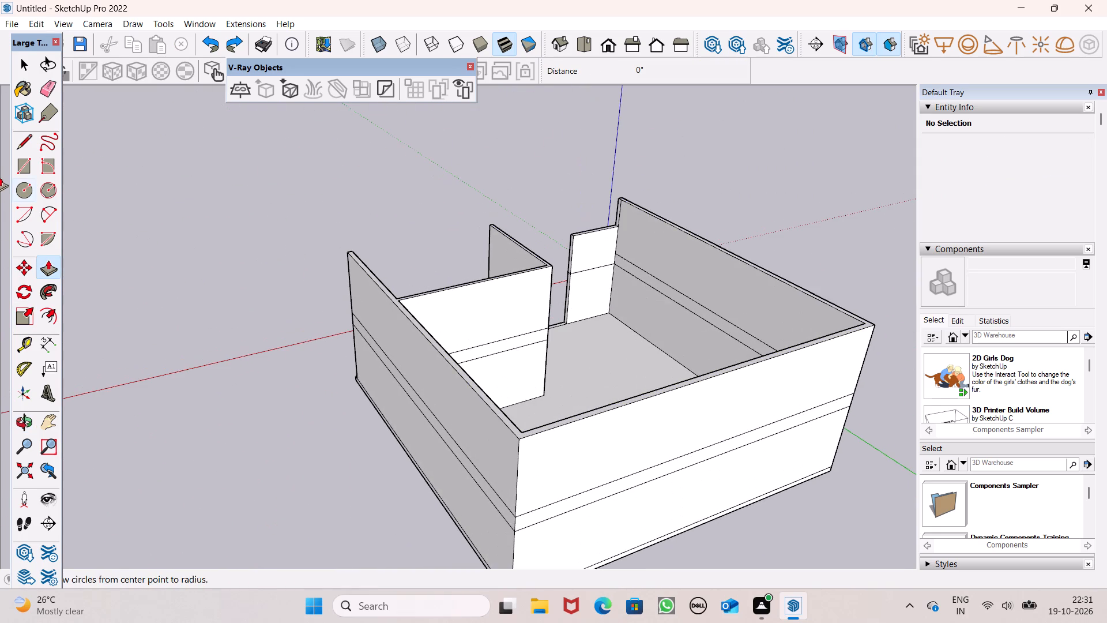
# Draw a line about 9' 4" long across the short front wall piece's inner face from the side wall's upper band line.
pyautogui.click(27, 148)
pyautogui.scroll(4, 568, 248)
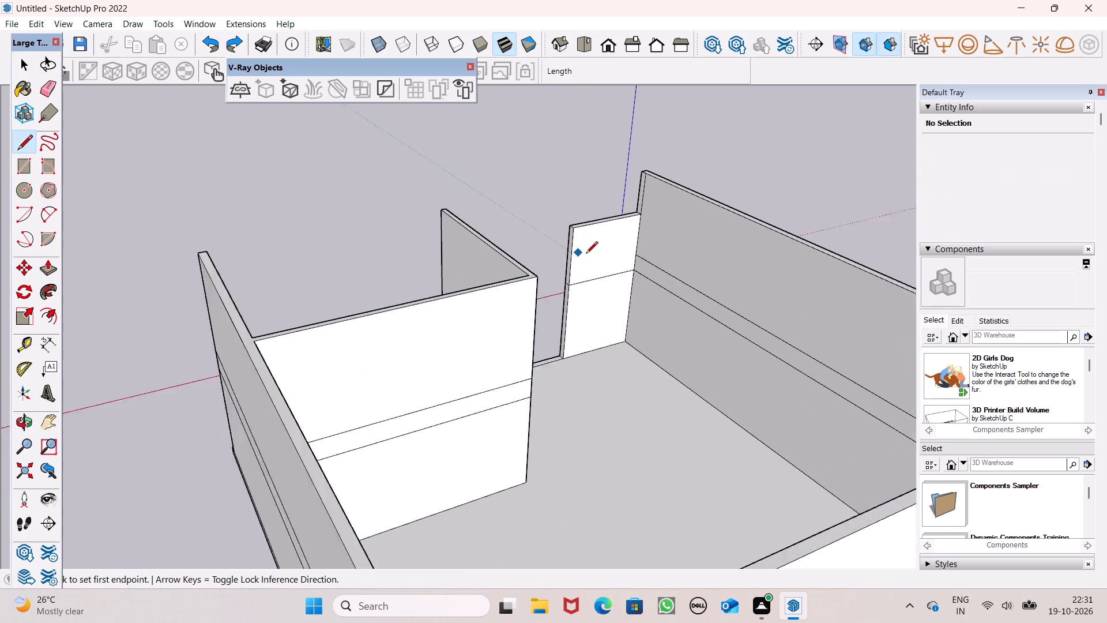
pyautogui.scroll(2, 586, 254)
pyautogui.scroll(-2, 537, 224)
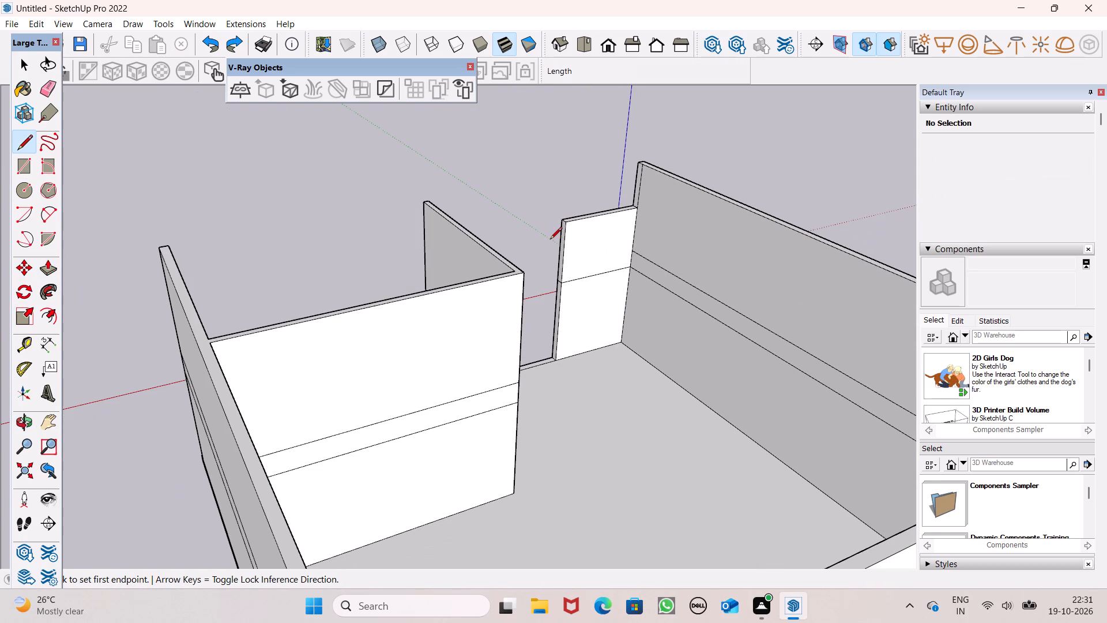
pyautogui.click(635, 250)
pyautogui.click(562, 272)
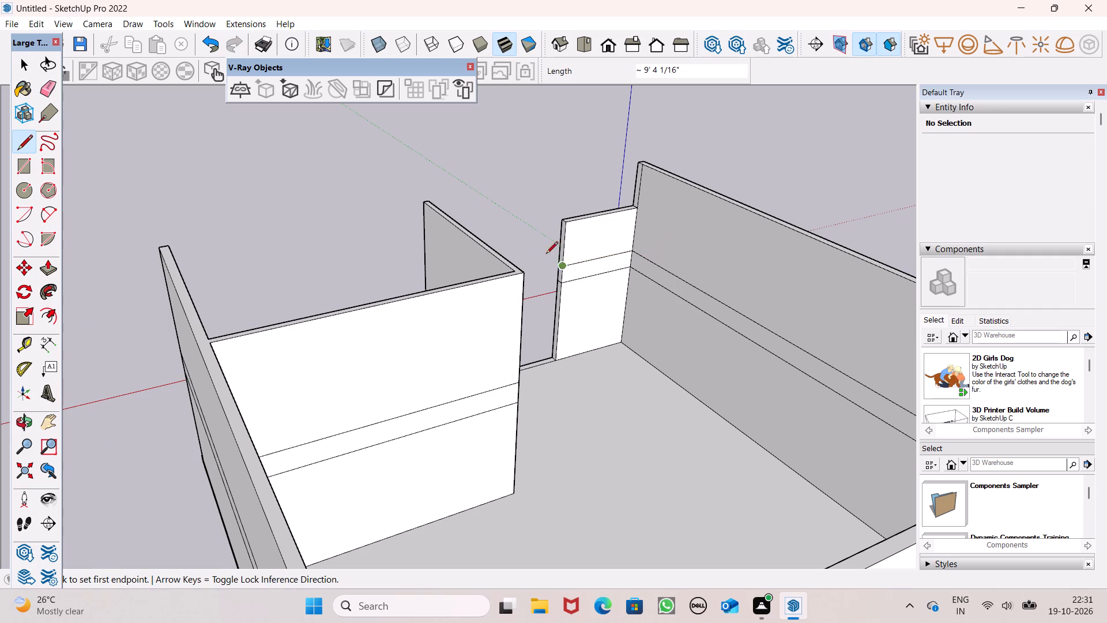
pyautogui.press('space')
# Examine the band lines, partition, short front wall piece and openings from all around the building.
pyautogui.scroll(-6, 441, 222)
pyautogui.moveTo(503, 249); pyautogui.dragTo(498, 254, button='middle')
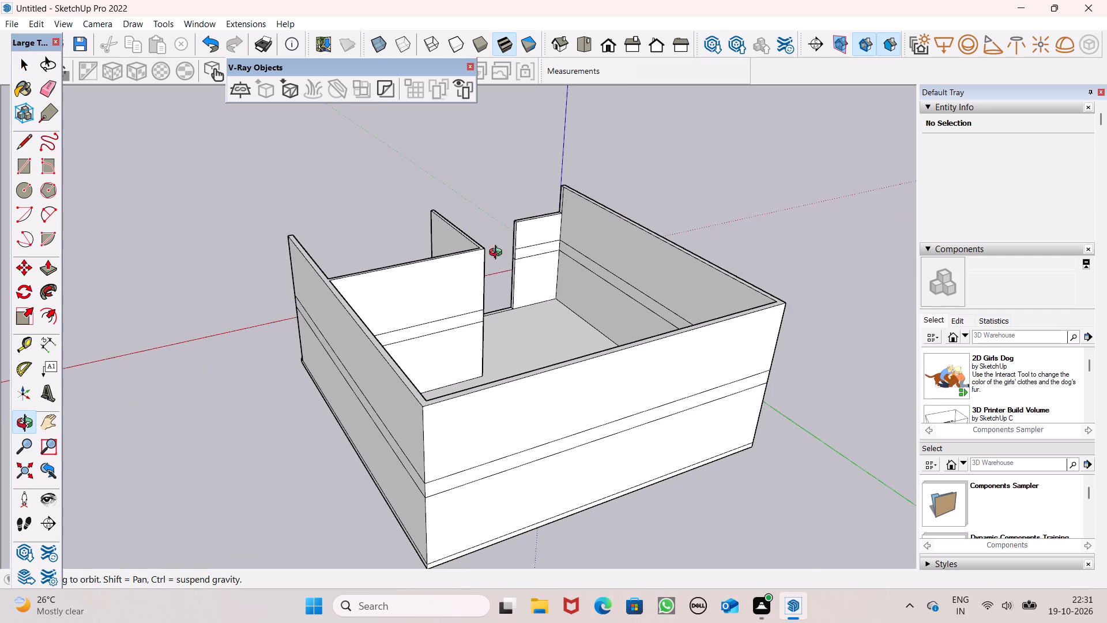
pyautogui.moveTo(498, 254); pyautogui.dragTo(230, 272, button='middle')
pyautogui.scroll(-3, 355, 231)
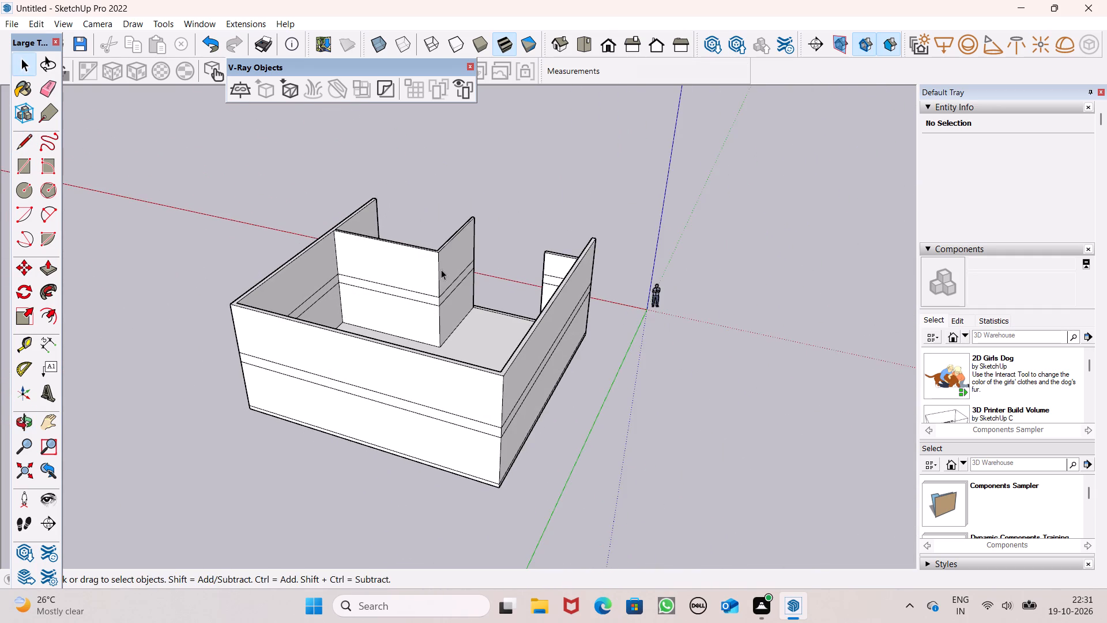
pyautogui.moveTo(441, 269); pyautogui.dragTo(232, 302, button='middle')
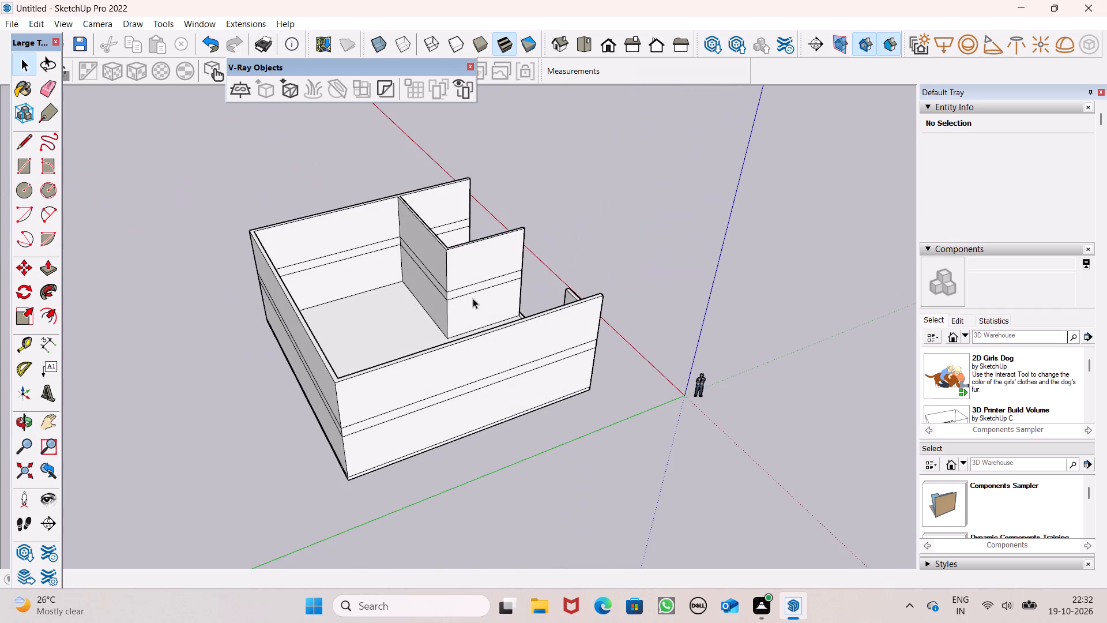
pyautogui.moveTo(539, 297); pyautogui.dragTo(0, 183, button='middle')
pyautogui.moveTo(483, 275); pyautogui.dragTo(482, 337, button='middle')
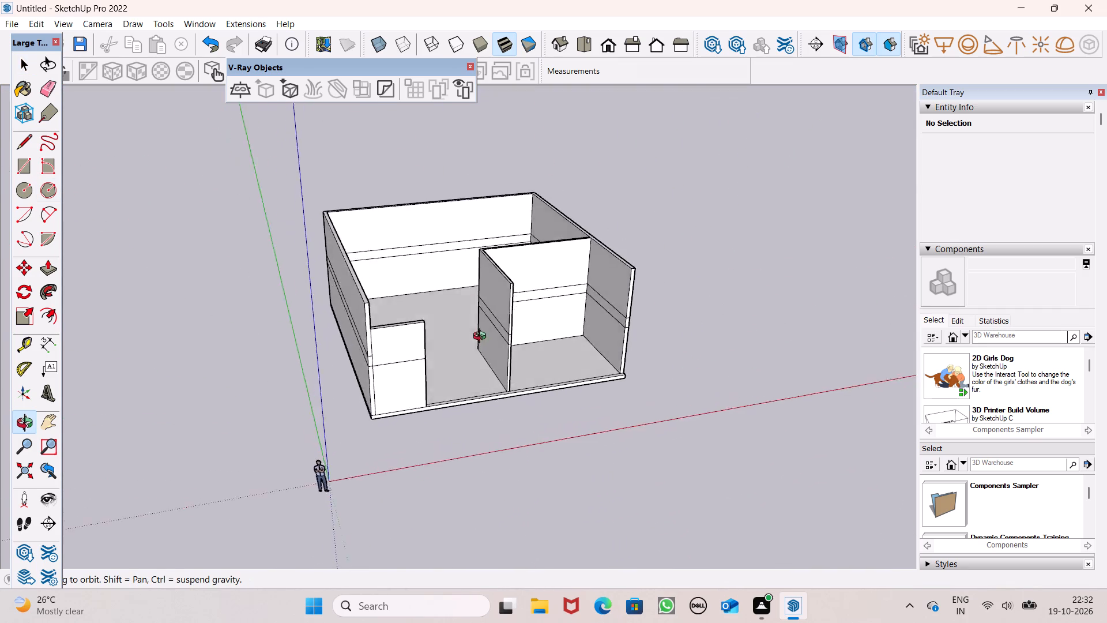
pyautogui.moveTo(482, 337); pyautogui.dragTo(279, 427, button='middle')
pyautogui.scroll(-4, 476, 304)
pyautogui.moveTo(477, 309); pyautogui.dragTo(31, 380, button='middle')
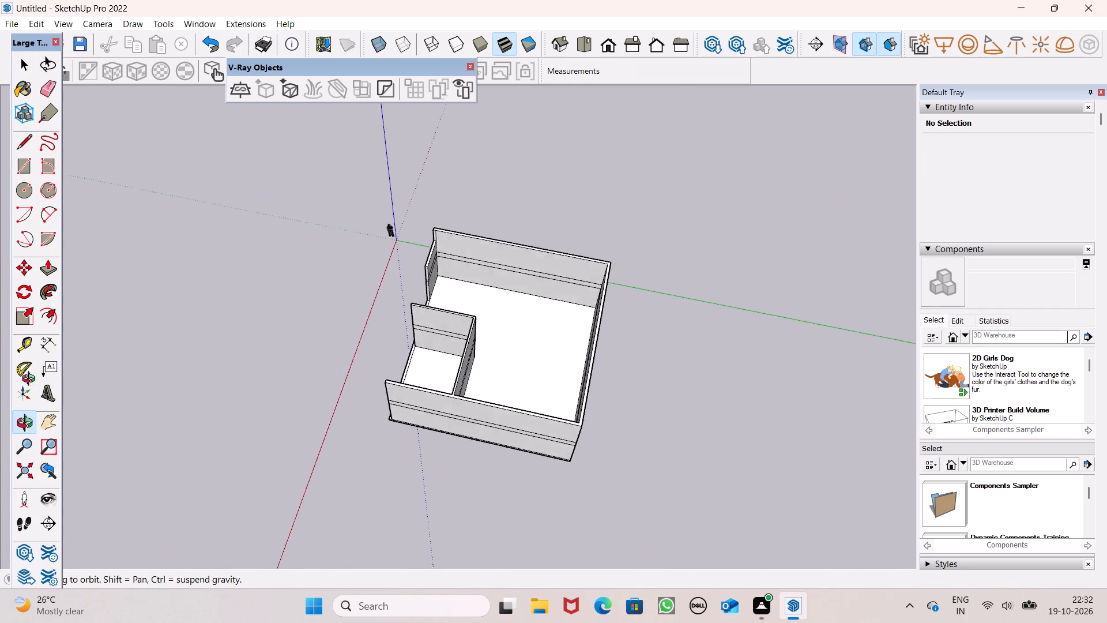
pyautogui.moveTo(31, 380); pyautogui.dragTo(31, 378, button='middle')
# Erase the two horizontal lines on the short front wall piece's inner face and the line across its end.
pyautogui.scroll(8, 378, 291)
pyautogui.moveTo(485, 283); pyautogui.dragTo(365, 274, button='middle')
pyautogui.scroll(1, 465, 295)
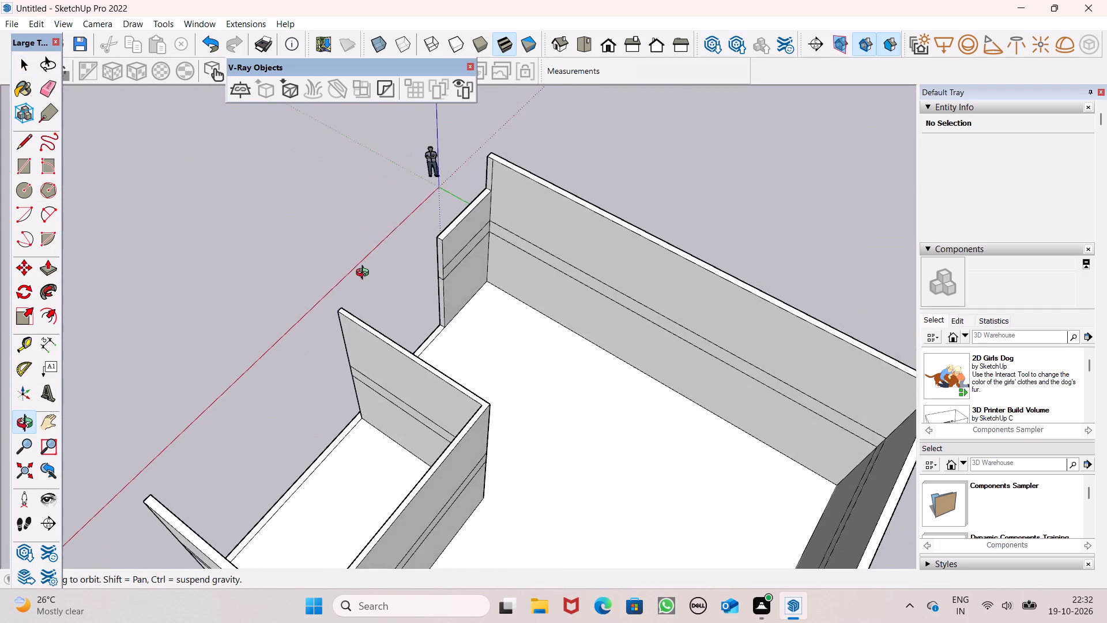
pyautogui.moveTo(365, 274); pyautogui.dragTo(347, 232, button='middle')
pyautogui.click(49, 74)
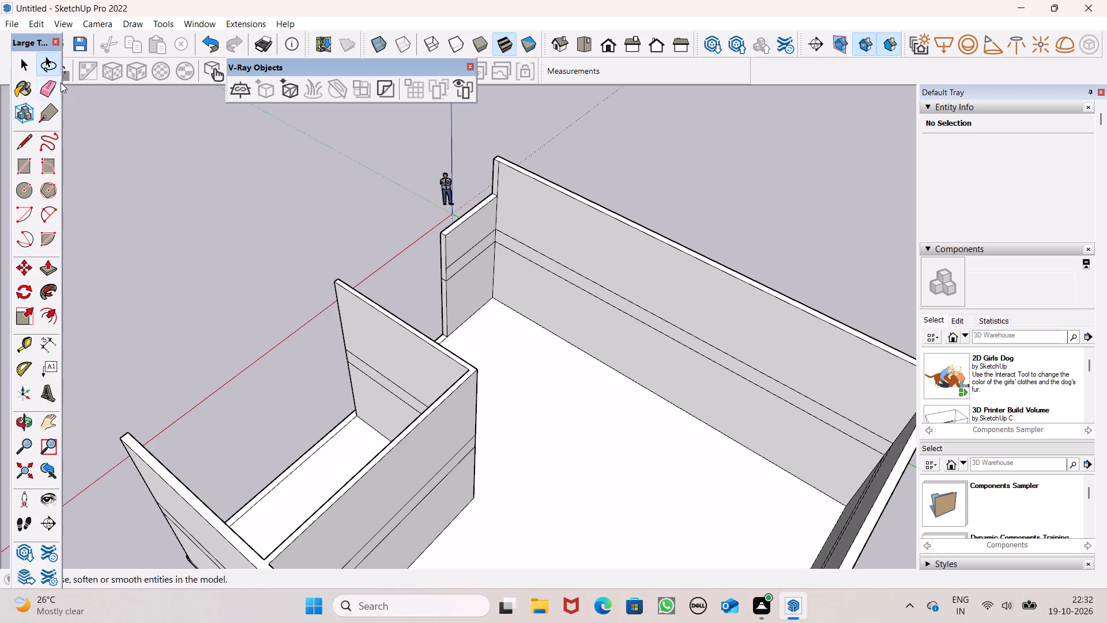
pyautogui.click(39, 83)
pyautogui.moveTo(462, 247); pyautogui.dragTo(463, 267)
pyautogui.scroll(12, 442, 283)
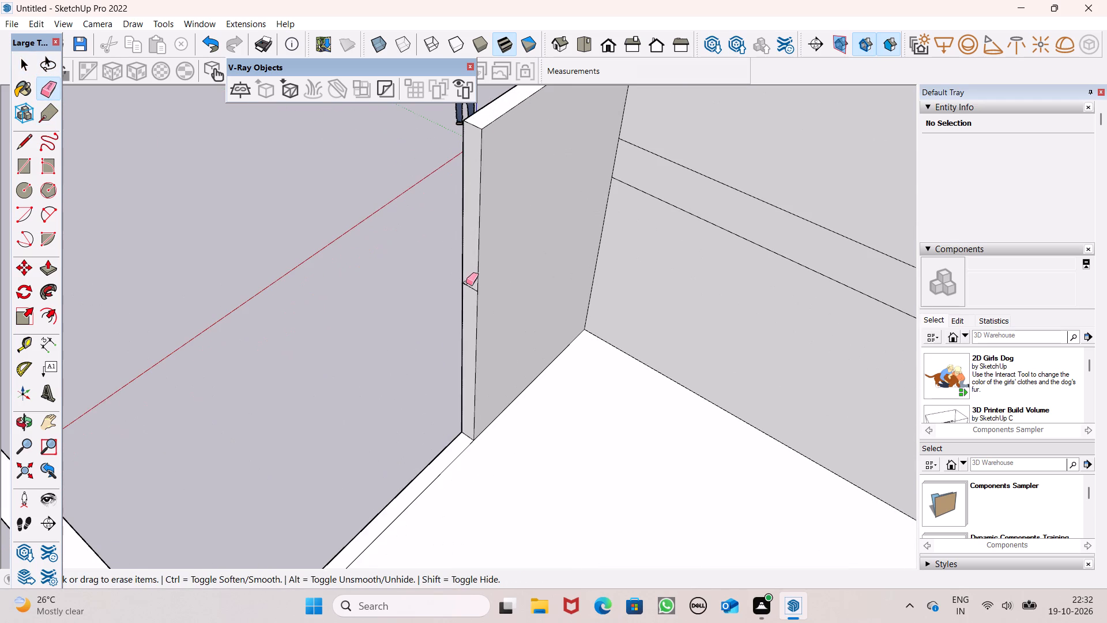
pyautogui.click(468, 284)
# Pull the short front wall piece's inner face about 8' 1" into the room to form a corner block.
pyautogui.click(50, 259)
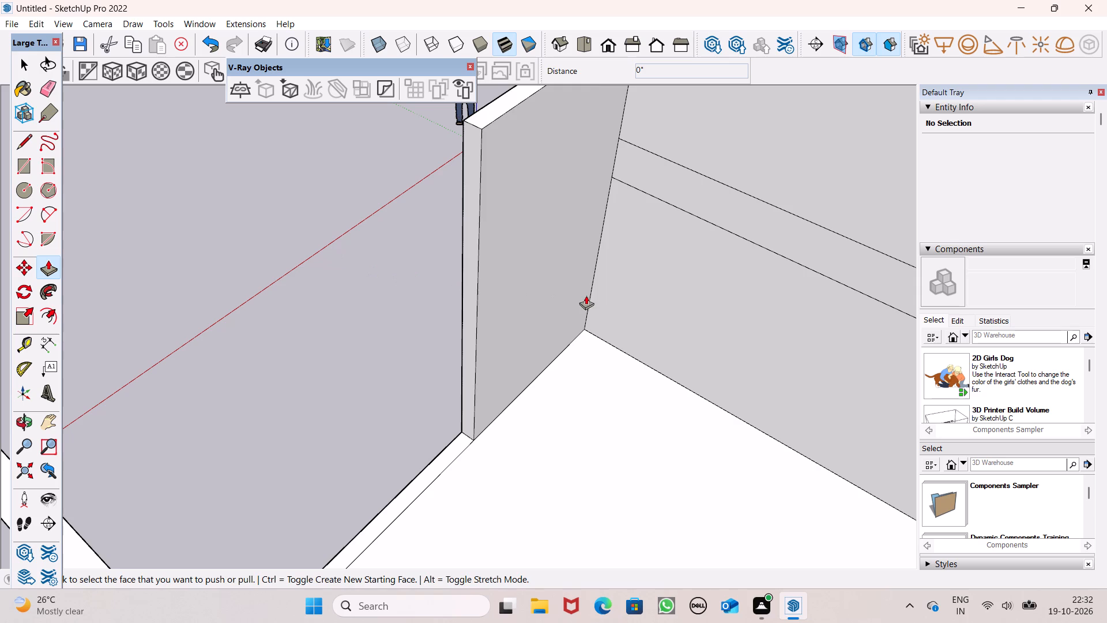
pyautogui.moveTo(537, 290); pyautogui.dragTo(680, 423)
# Examine the corner block against the side wall, partition and front opening from outside and above.
pyautogui.scroll(-4, 447, 295)
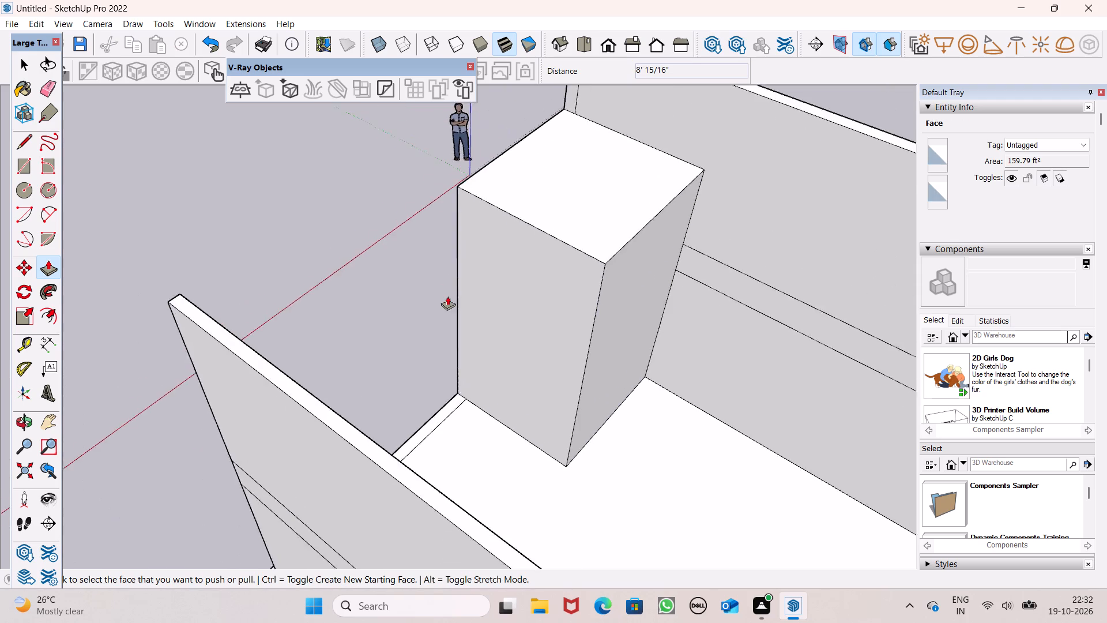
pyautogui.scroll(-5, 447, 296)
pyautogui.moveTo(505, 351); pyautogui.dragTo(789, 269, button='middle')
pyautogui.moveTo(388, 298); pyautogui.dragTo(781, 239, button='middle')
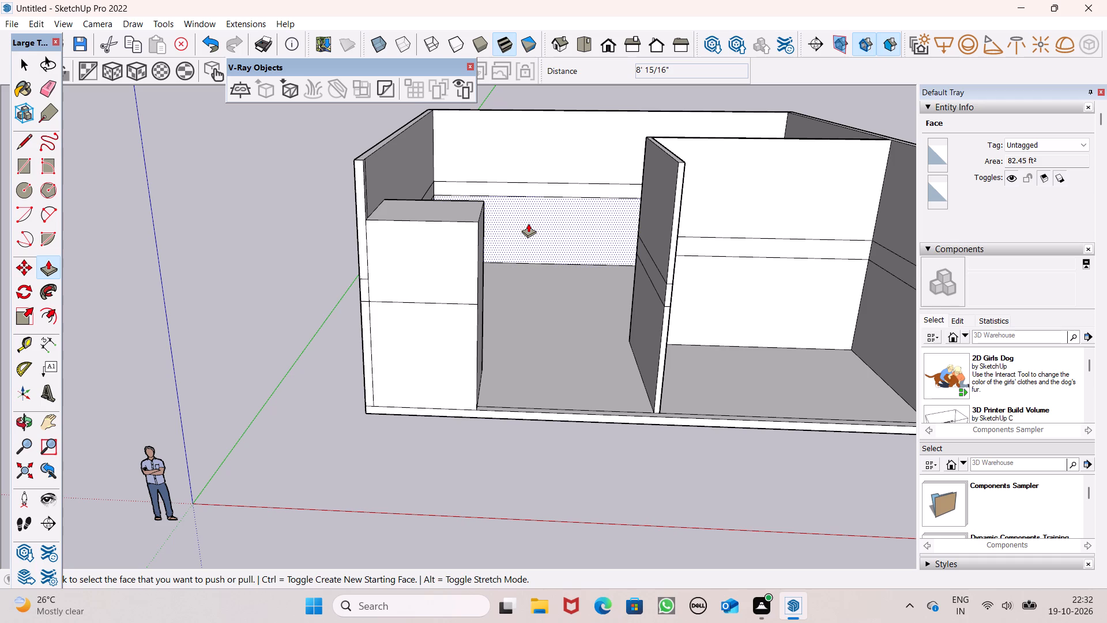
pyautogui.scroll(2, 489, 273)
pyautogui.scroll(-2, 492, 243)
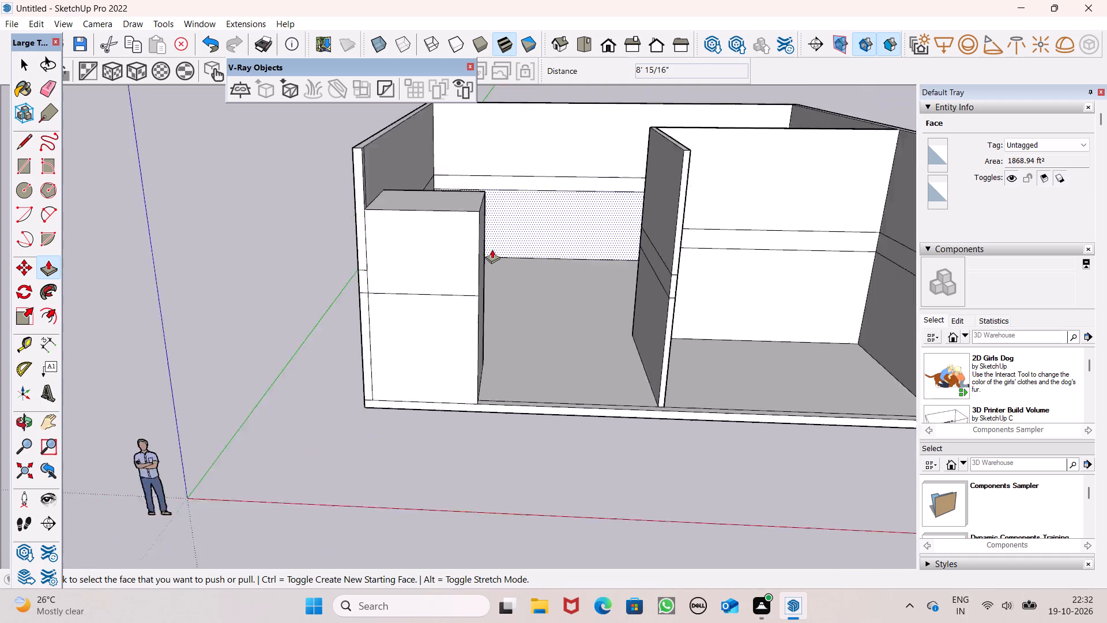
pyautogui.scroll(-2, 492, 249)
pyautogui.press('space')
pyautogui.scroll(-2, 506, 267)
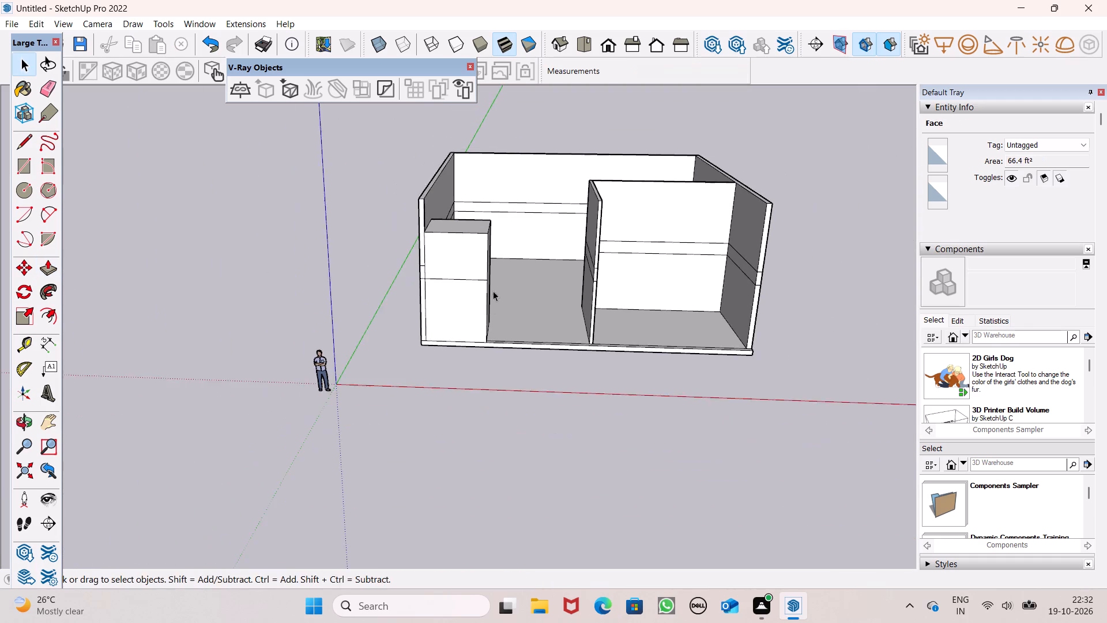
pyautogui.moveTo(479, 307); pyautogui.dragTo(0, 476, button='middle')
pyautogui.scroll(8, 426, 317)
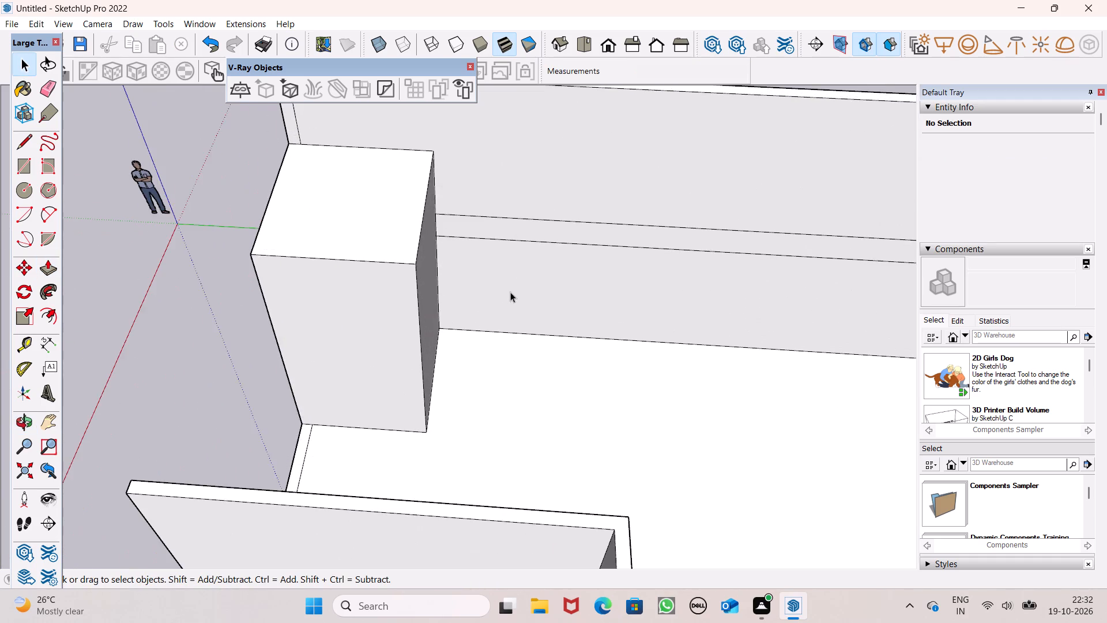
pyautogui.moveTo(509, 292); pyautogui.dragTo(858, 141, button='middle')
pyautogui.scroll(-4, 827, 135)
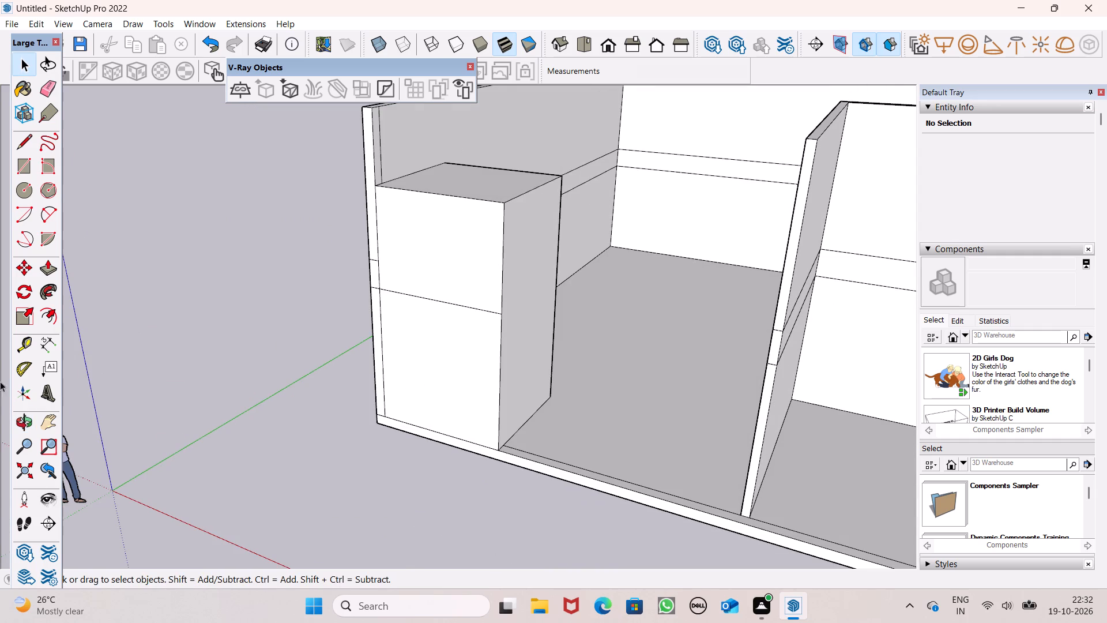
# Measure the height from the corner block's horizontal front line up to its top corner.
pyautogui.click(54, 337)
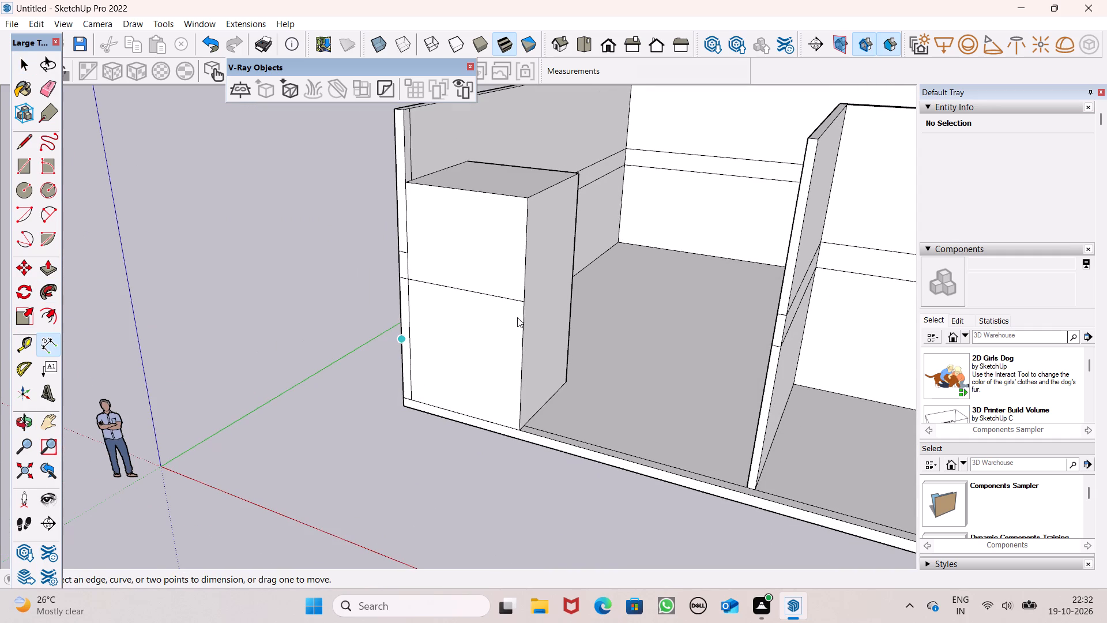
pyautogui.click(526, 305)
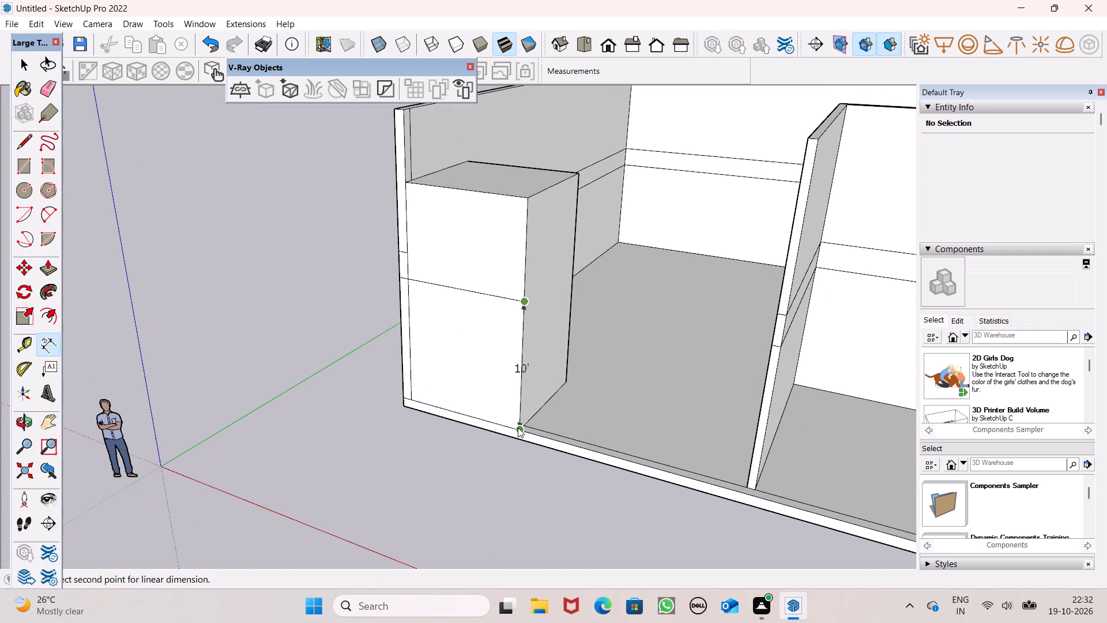
pyautogui.click(524, 196)
pyautogui.press('space')
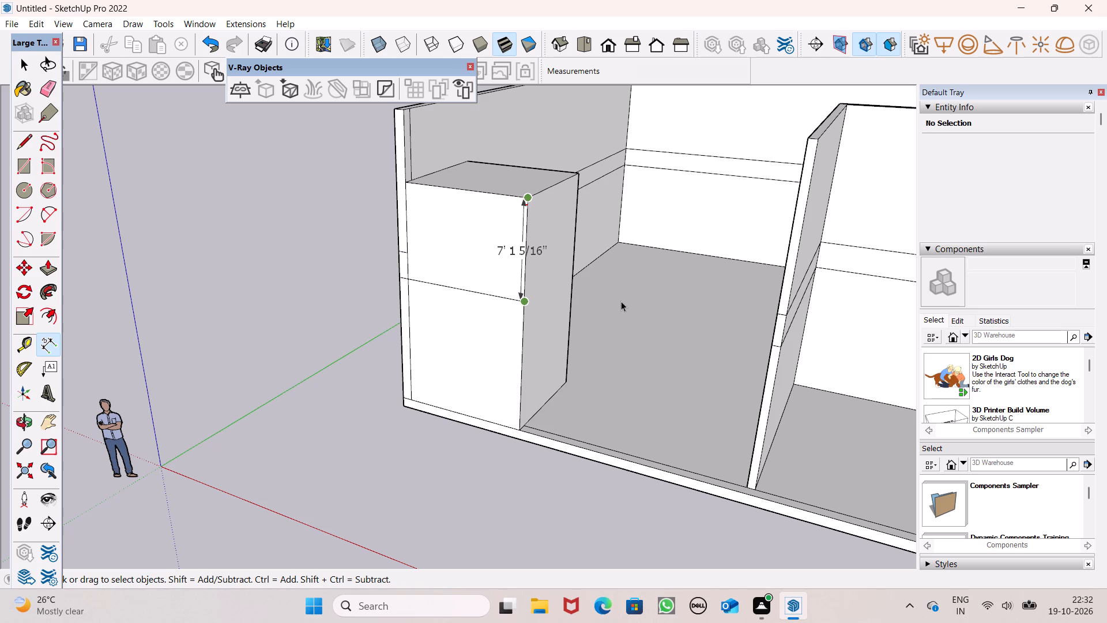
# Push the corner block's top face down about 5' 1", level with the side wall's upper band line.
pyautogui.scroll(-5, 605, 237)
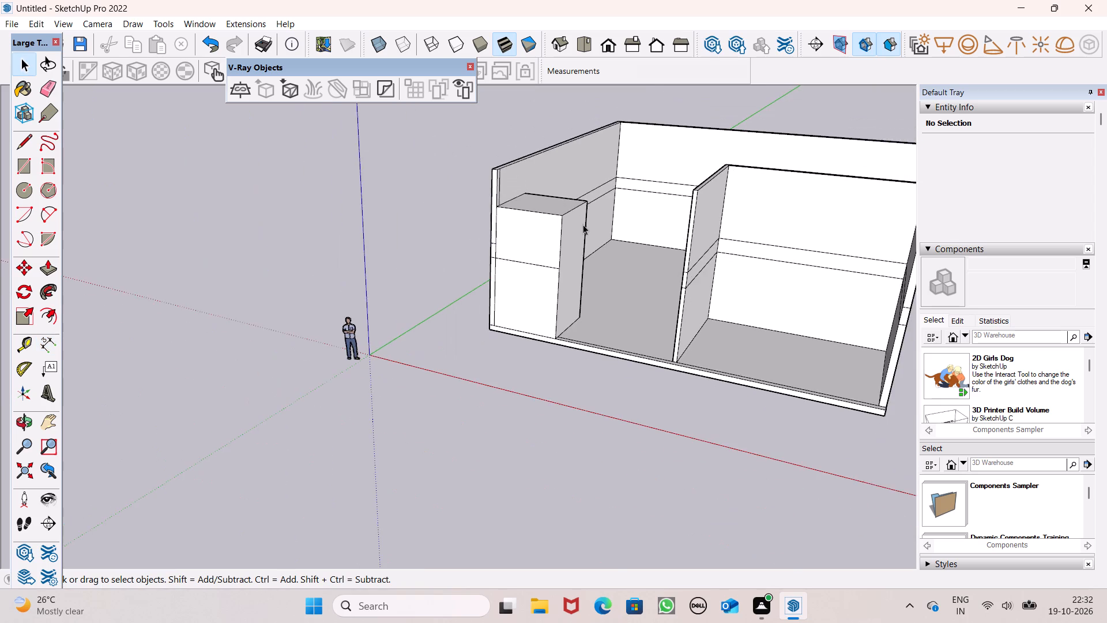
pyautogui.moveTo(570, 254); pyautogui.dragTo(686, 241, button='middle')
pyautogui.scroll(4, 585, 205)
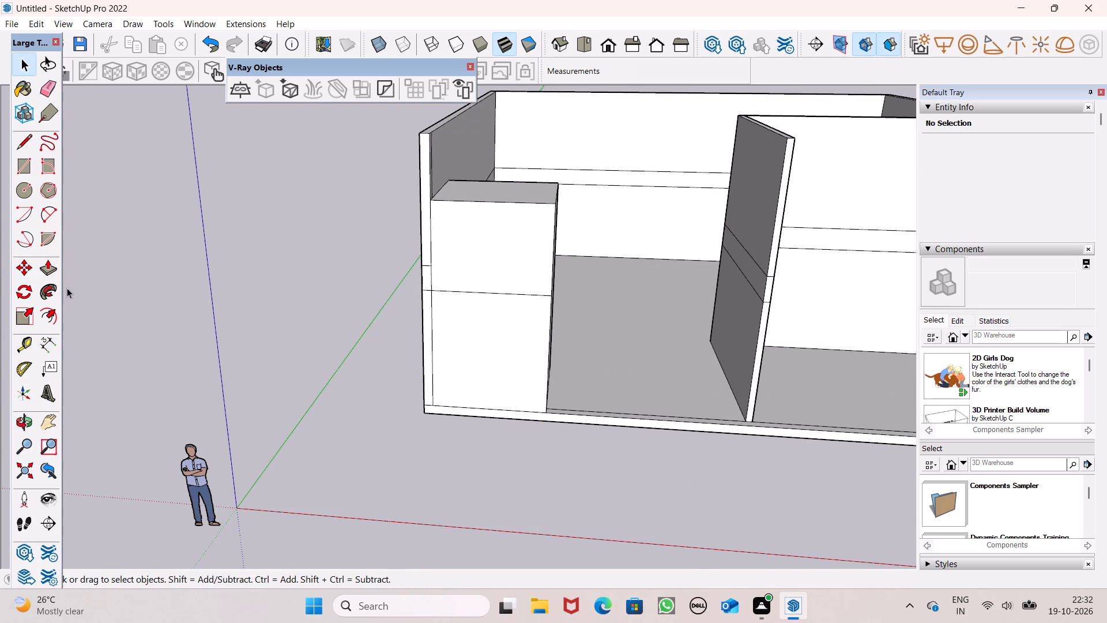
pyautogui.click(55, 271)
pyautogui.moveTo(518, 197); pyautogui.dragTo(521, 244)
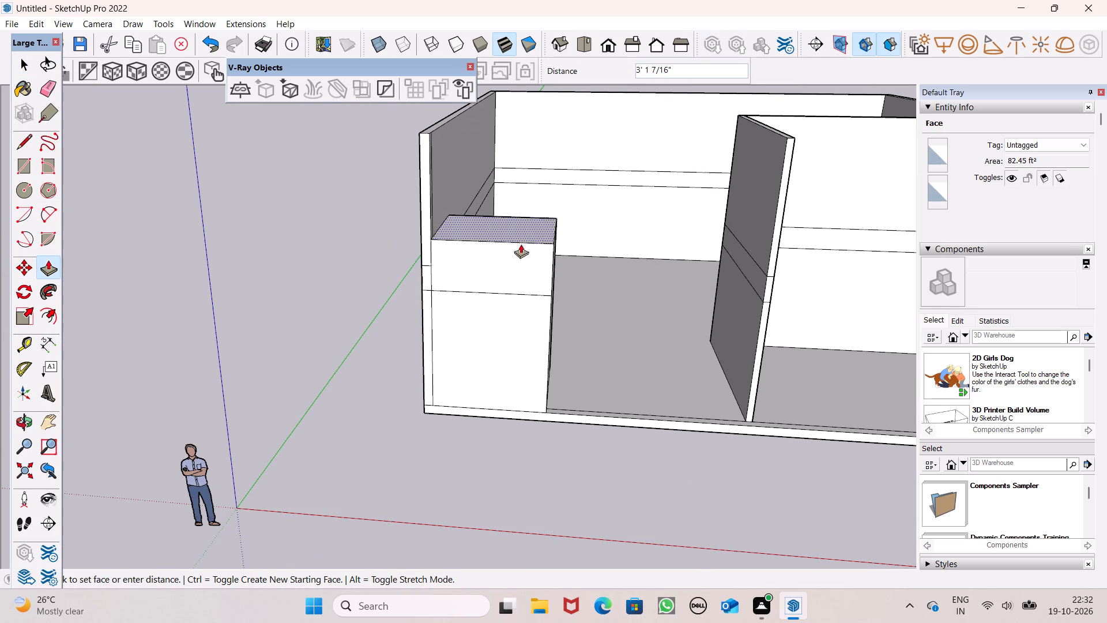
pyautogui.moveTo(521, 244); pyautogui.dragTo(520, 297)
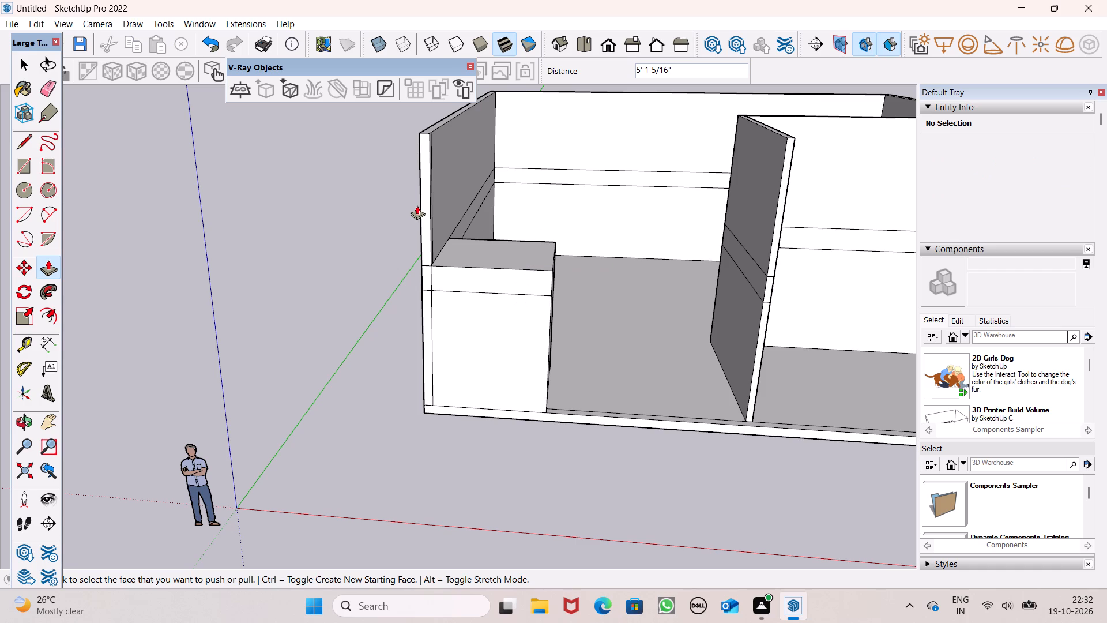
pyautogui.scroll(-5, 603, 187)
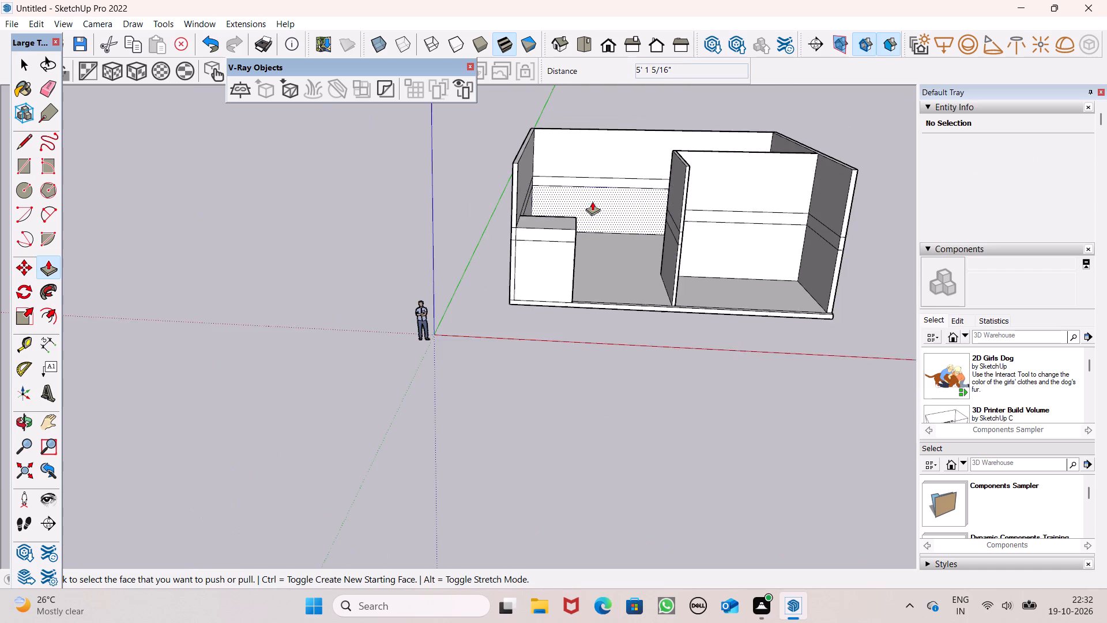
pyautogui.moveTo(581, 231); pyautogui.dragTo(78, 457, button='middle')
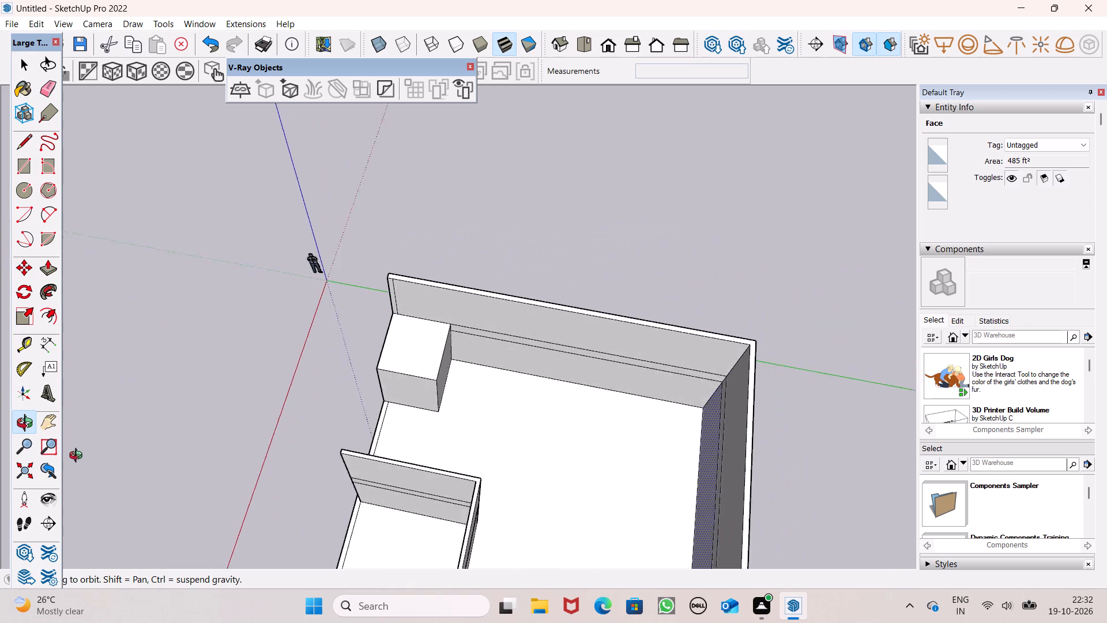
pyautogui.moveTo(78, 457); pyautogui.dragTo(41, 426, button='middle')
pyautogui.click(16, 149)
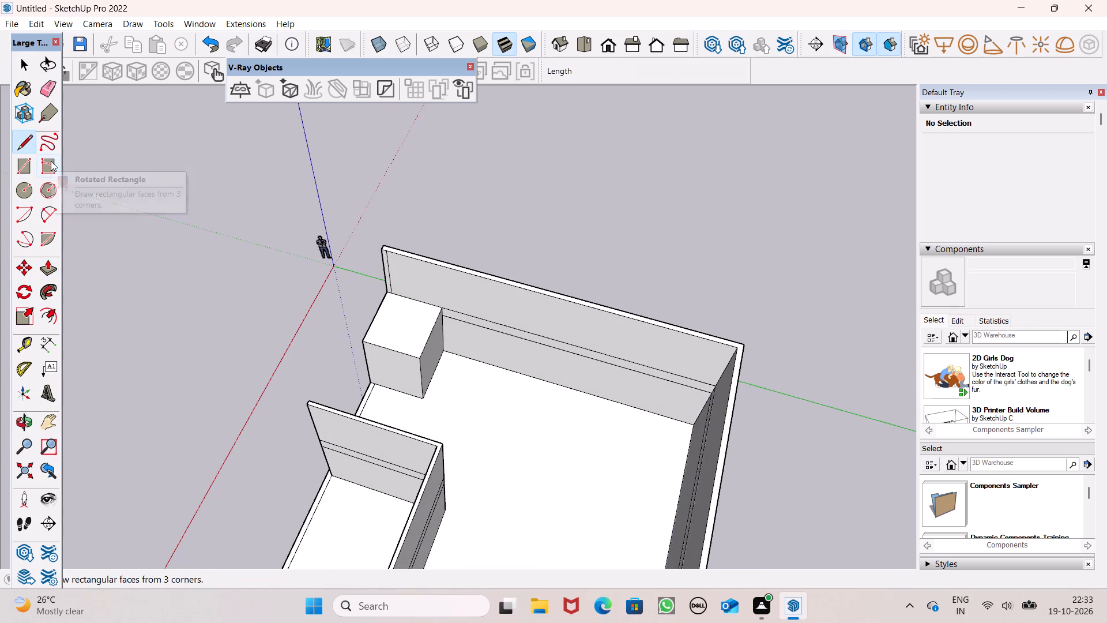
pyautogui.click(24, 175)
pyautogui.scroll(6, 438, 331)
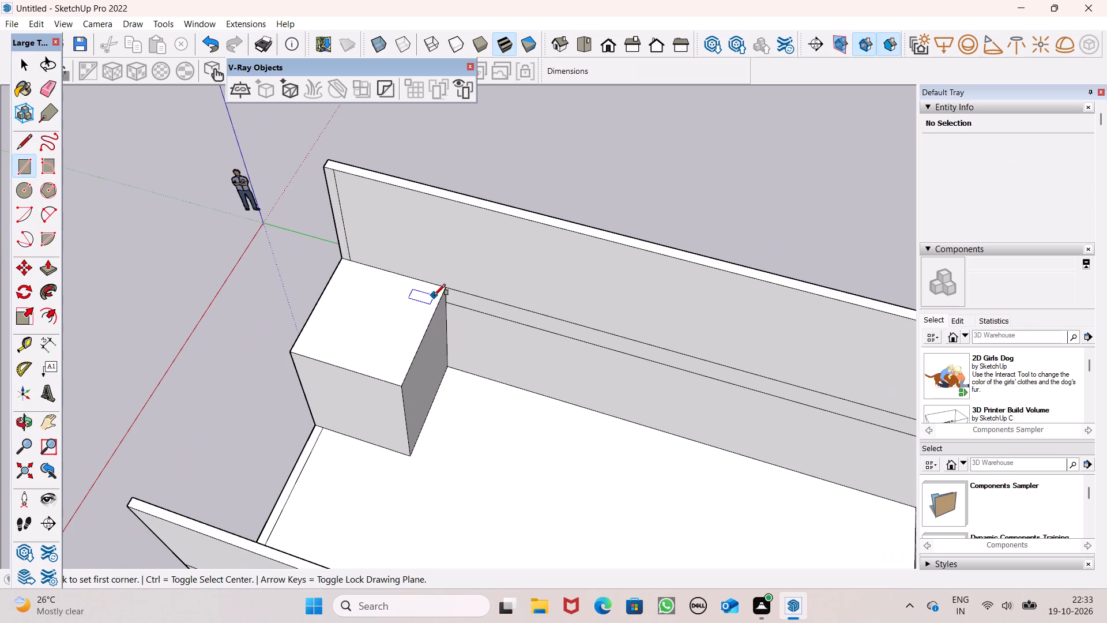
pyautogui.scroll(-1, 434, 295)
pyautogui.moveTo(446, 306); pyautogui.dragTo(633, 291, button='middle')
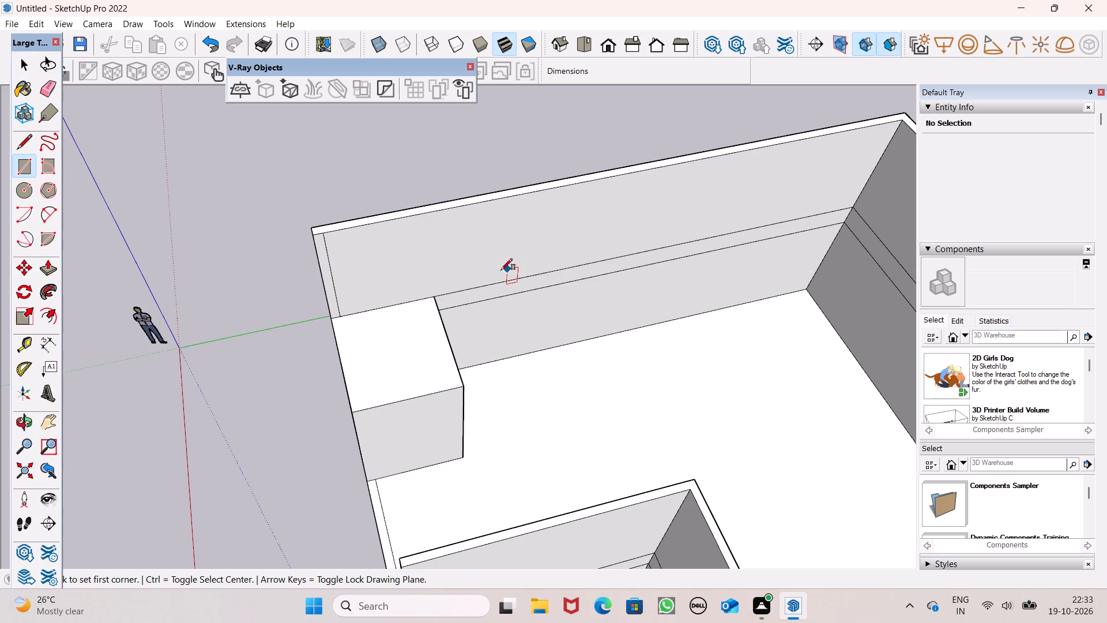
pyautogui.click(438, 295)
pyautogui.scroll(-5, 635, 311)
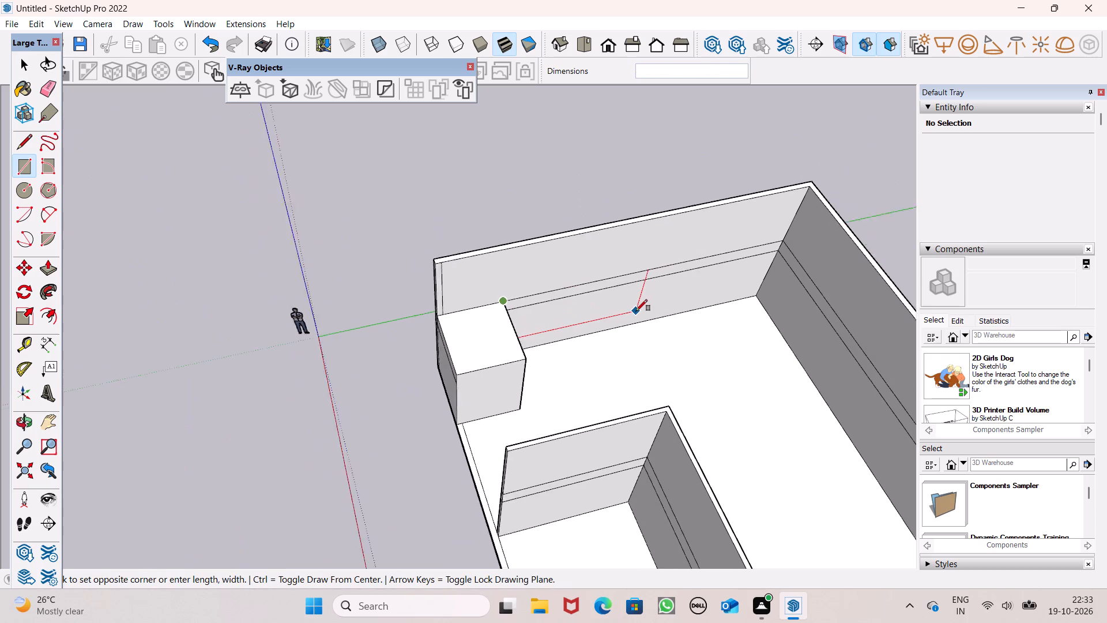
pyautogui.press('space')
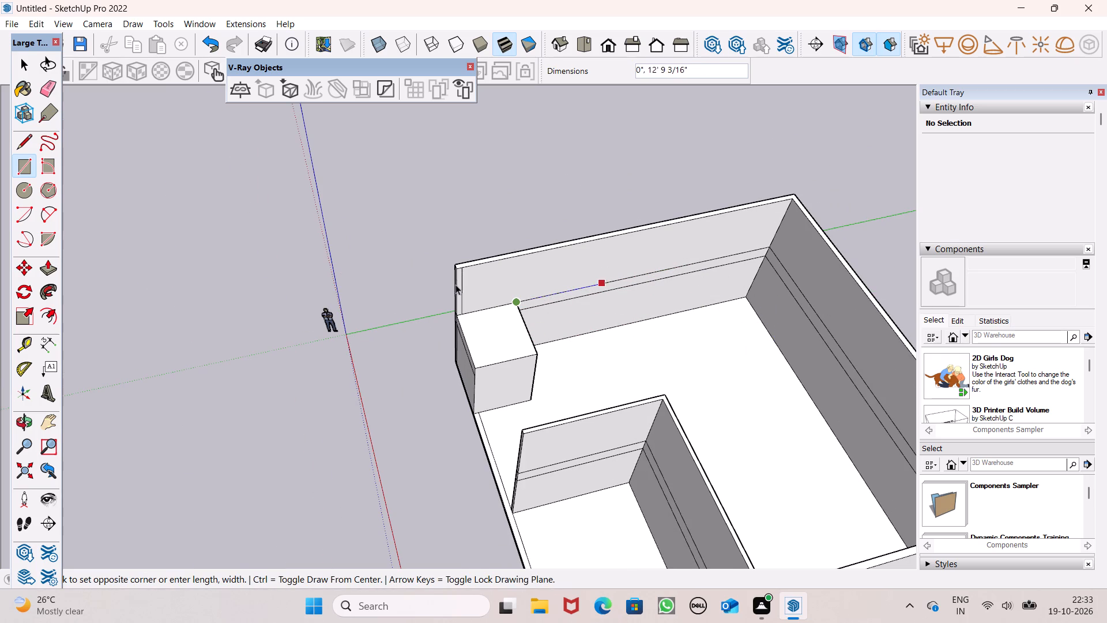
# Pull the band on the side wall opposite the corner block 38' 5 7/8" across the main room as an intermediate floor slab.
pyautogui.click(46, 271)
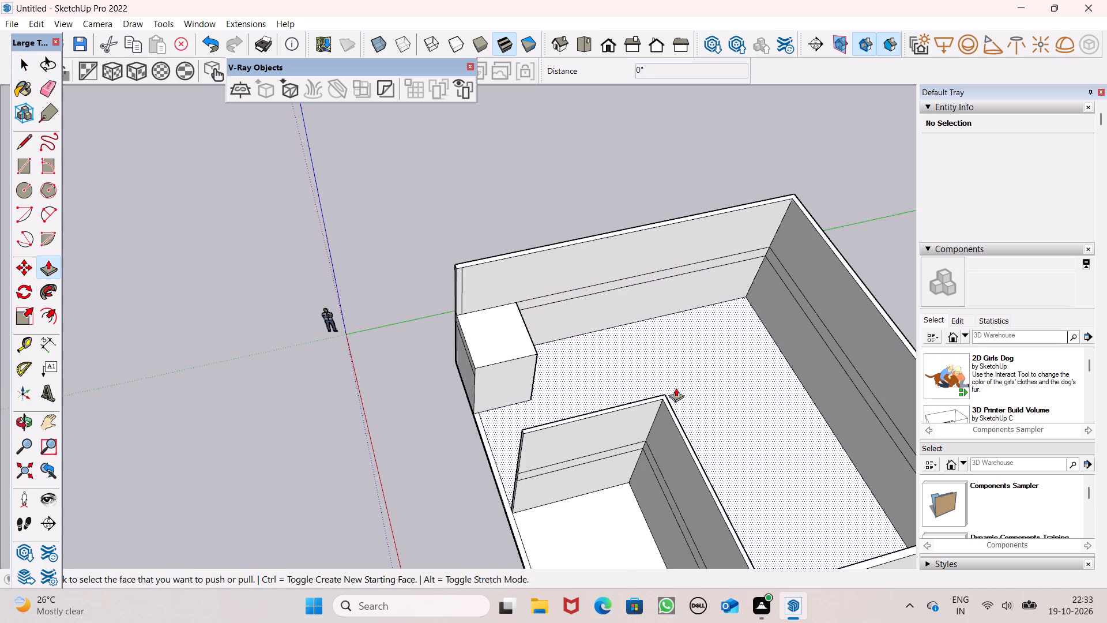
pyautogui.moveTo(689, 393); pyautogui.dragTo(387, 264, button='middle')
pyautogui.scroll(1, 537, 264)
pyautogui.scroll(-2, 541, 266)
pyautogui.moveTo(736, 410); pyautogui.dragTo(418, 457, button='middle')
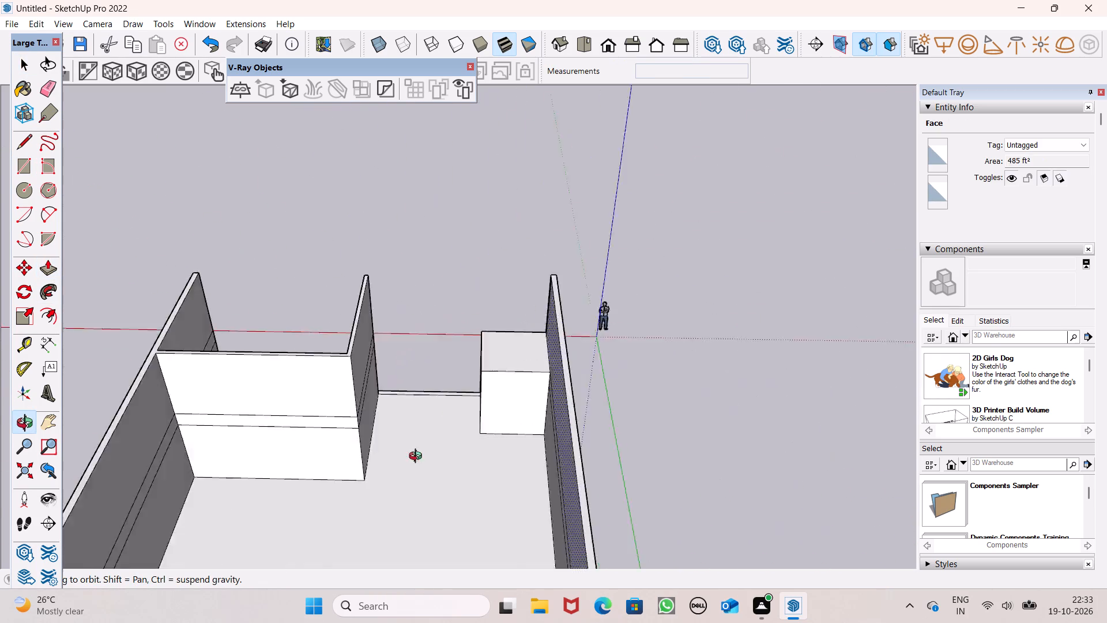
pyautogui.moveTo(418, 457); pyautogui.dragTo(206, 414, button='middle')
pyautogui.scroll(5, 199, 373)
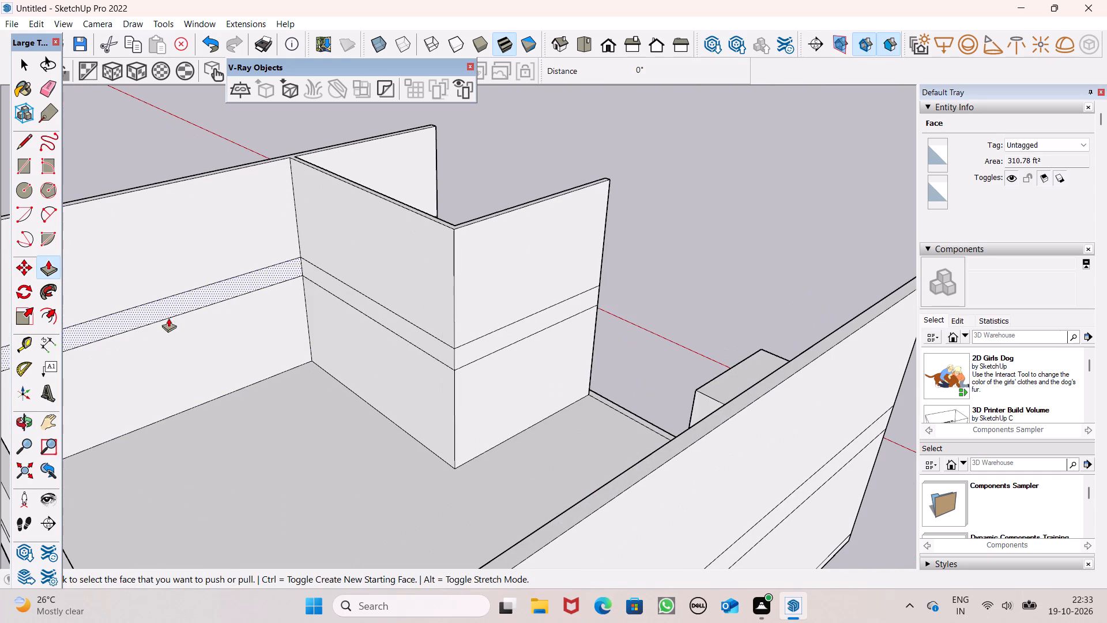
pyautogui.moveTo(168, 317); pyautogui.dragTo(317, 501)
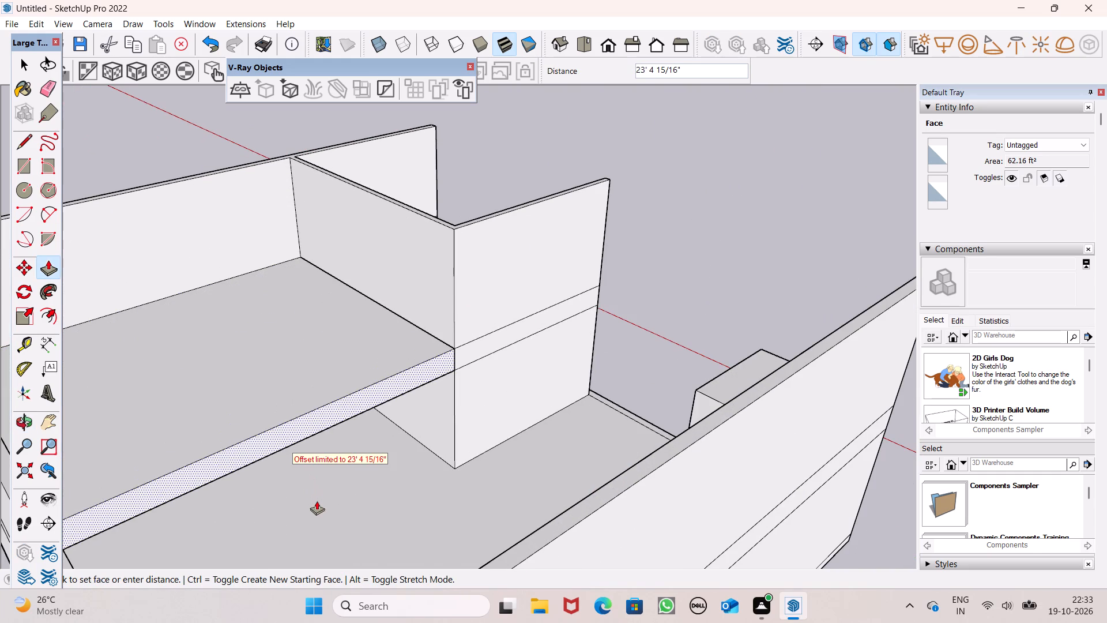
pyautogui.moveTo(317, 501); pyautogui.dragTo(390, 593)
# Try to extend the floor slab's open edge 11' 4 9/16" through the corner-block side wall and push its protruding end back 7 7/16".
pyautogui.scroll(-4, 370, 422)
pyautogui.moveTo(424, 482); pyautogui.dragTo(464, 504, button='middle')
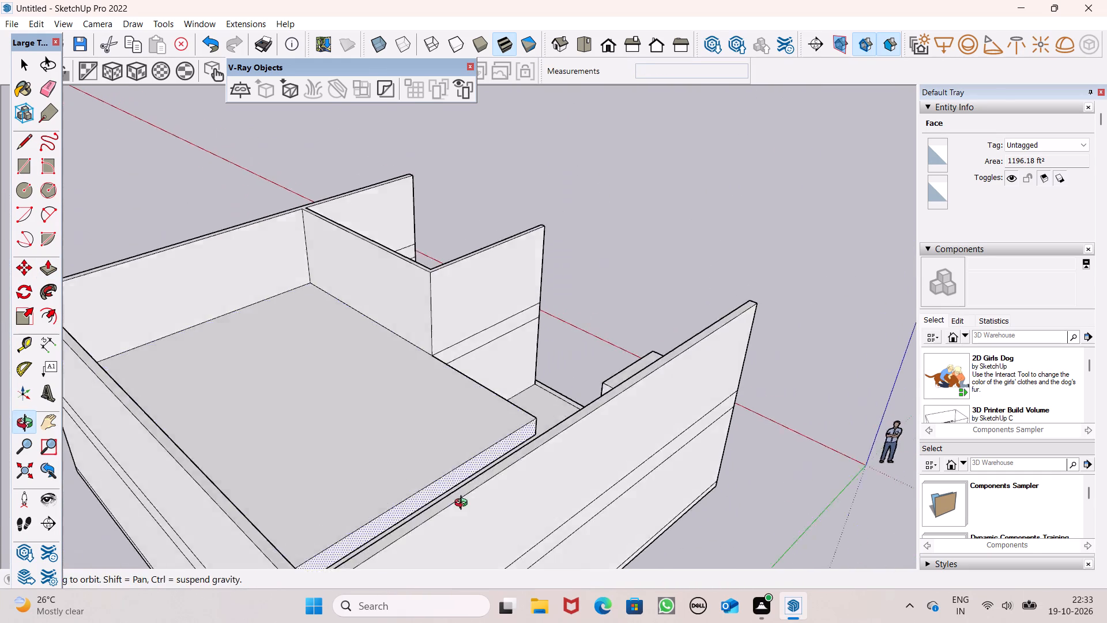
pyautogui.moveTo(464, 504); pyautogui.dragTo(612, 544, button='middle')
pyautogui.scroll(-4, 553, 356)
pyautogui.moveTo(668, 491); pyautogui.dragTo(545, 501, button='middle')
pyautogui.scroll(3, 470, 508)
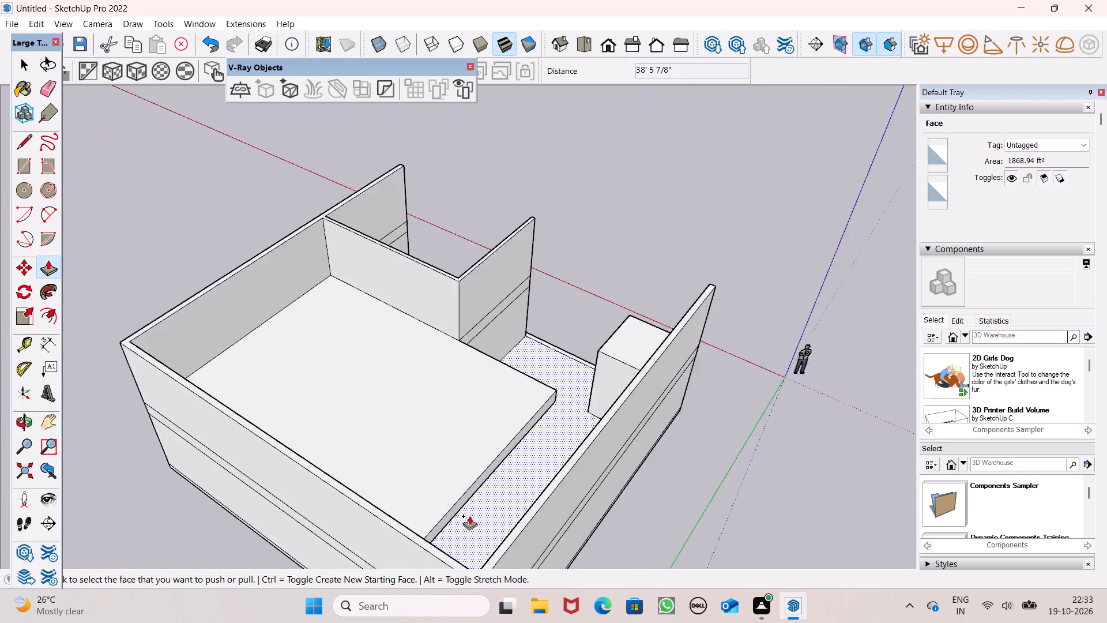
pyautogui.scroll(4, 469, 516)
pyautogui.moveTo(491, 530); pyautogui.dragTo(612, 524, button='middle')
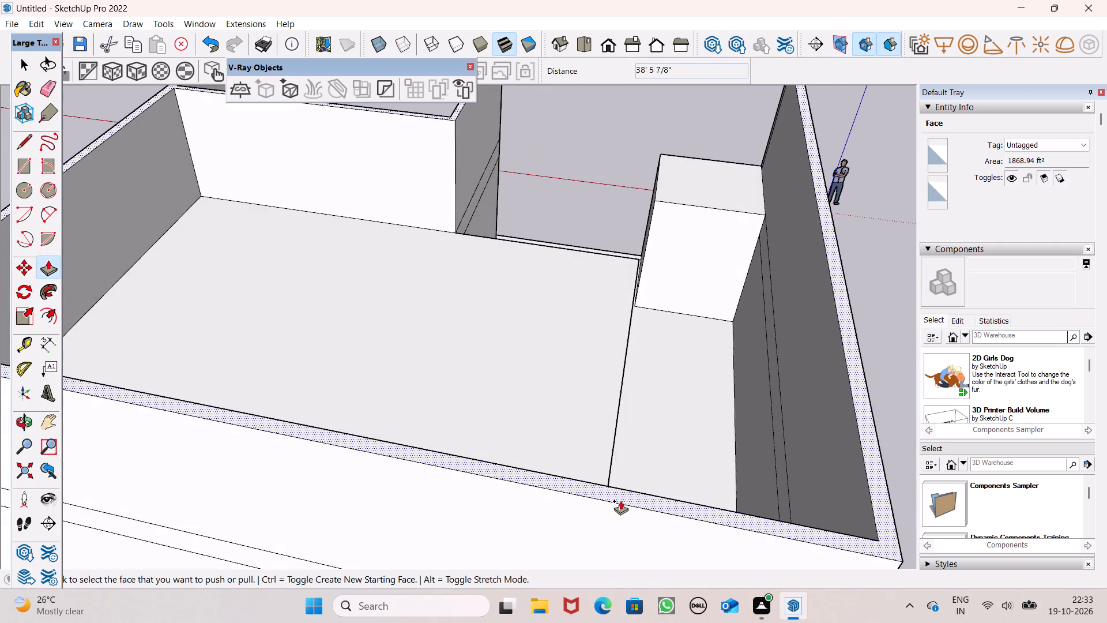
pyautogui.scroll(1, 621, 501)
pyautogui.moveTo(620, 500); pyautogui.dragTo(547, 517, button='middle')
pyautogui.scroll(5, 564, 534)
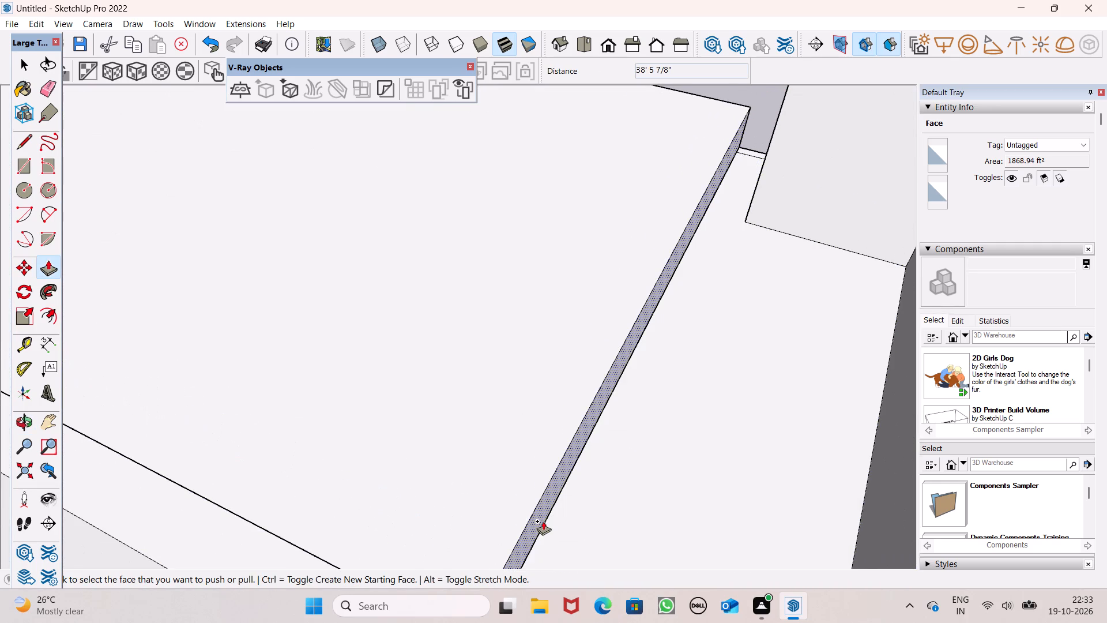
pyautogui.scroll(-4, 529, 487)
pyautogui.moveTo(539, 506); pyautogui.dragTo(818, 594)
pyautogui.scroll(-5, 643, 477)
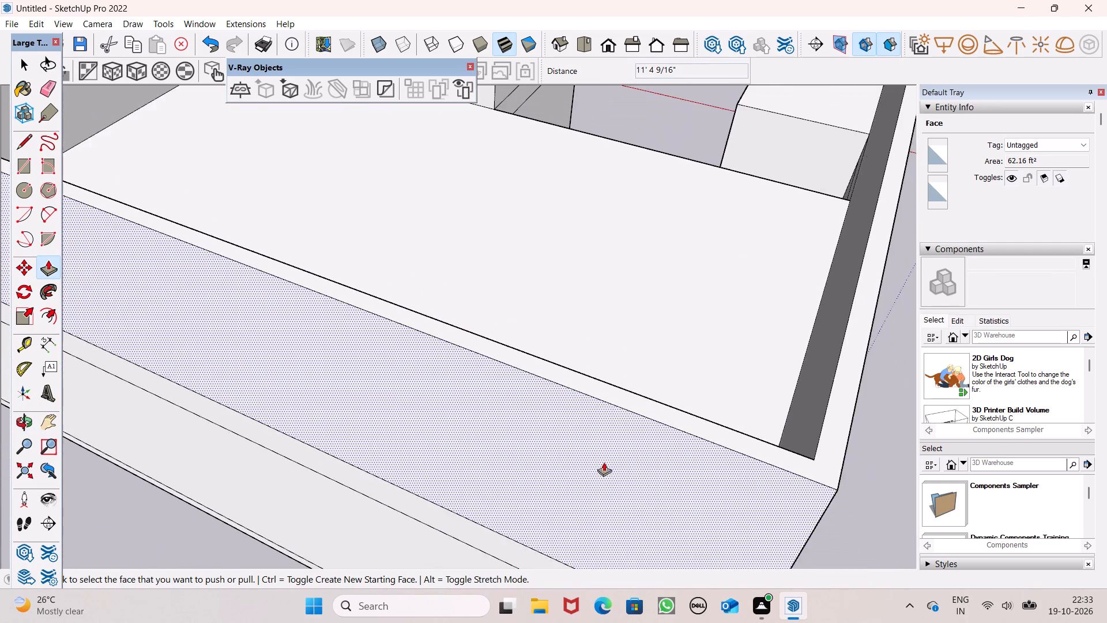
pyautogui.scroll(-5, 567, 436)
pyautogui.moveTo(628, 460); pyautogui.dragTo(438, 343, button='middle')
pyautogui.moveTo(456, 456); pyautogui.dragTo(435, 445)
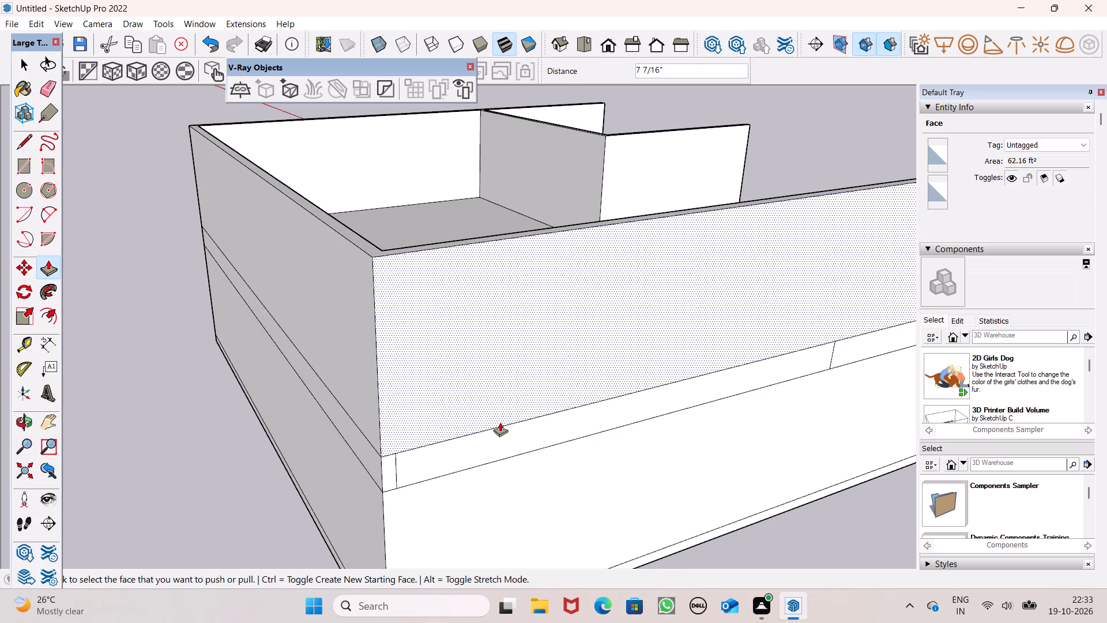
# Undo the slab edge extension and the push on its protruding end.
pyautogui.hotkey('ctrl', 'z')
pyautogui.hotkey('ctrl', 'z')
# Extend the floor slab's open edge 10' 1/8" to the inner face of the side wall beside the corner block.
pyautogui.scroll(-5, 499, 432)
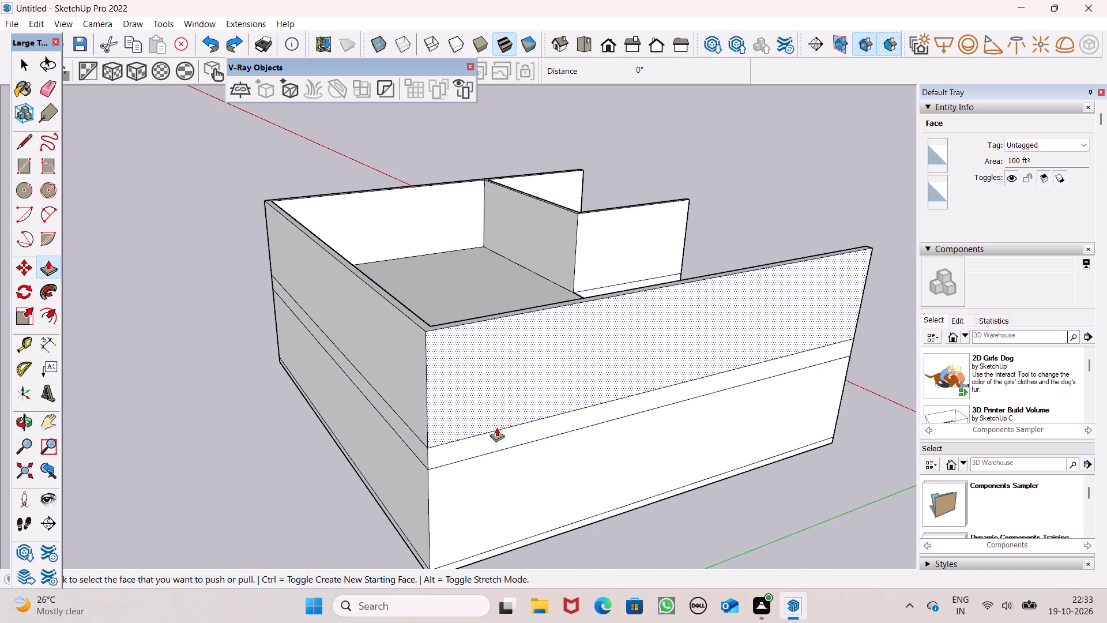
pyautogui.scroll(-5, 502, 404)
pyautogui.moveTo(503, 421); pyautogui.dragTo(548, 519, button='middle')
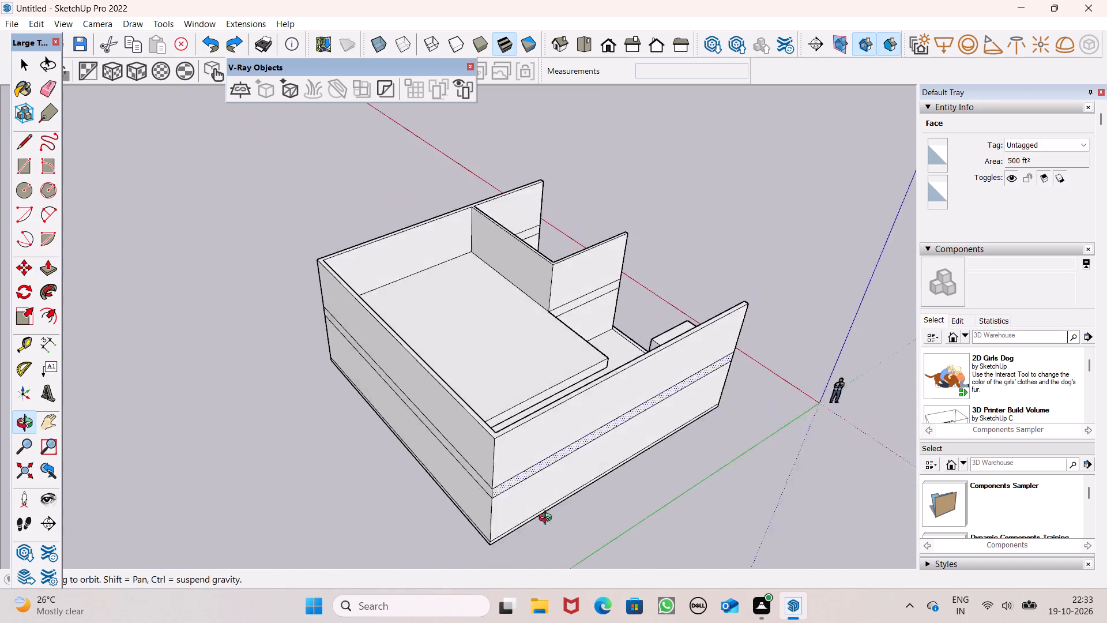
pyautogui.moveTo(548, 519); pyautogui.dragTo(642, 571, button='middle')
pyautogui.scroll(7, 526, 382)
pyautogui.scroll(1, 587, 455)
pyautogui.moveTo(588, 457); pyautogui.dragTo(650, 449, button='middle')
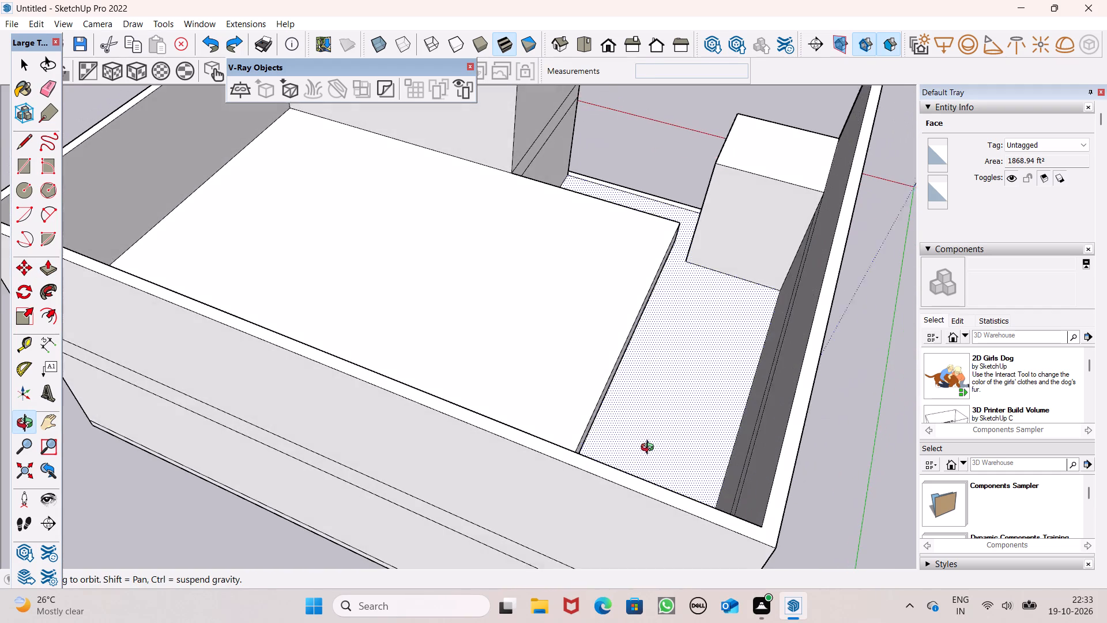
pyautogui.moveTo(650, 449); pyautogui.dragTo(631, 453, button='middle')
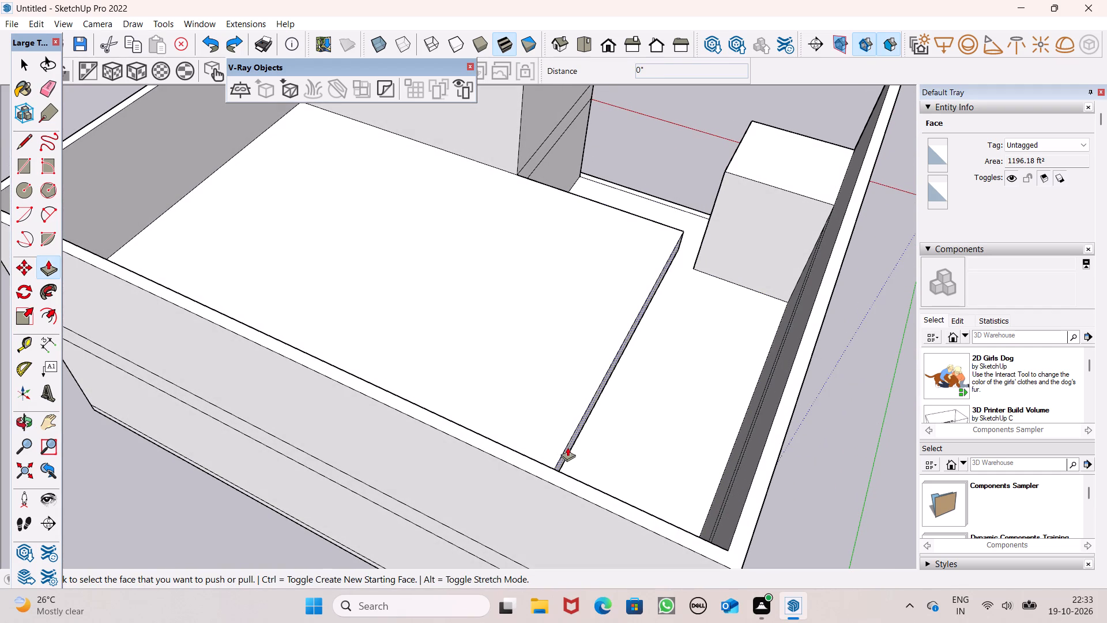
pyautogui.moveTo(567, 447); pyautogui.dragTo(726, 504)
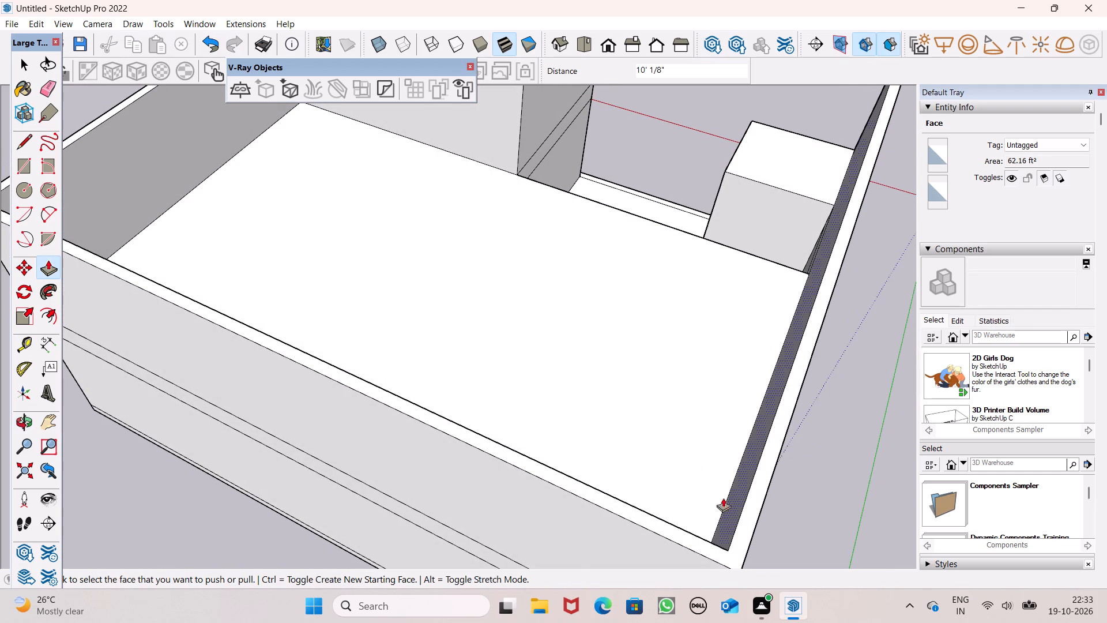
# Examine the intermediate floor slab against the walls, partition and corner block from outside, above and the front.
pyautogui.scroll(-5, 680, 423)
pyautogui.moveTo(689, 423); pyautogui.dragTo(447, 321, button='middle')
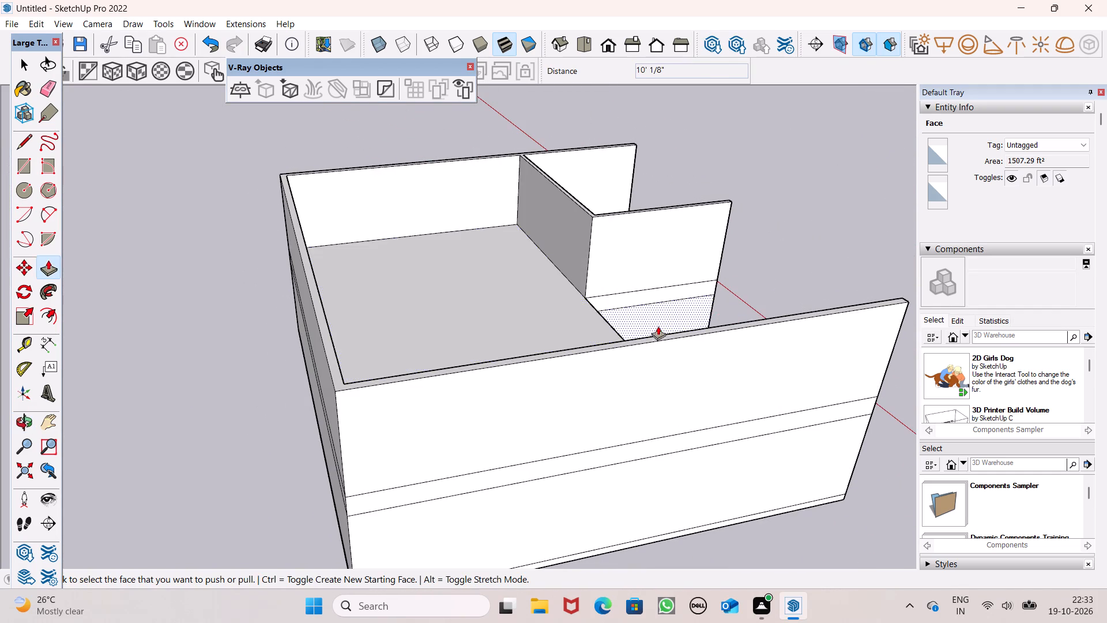
pyautogui.scroll(-4, 654, 355)
pyautogui.moveTo(671, 387); pyautogui.dragTo(183, 524, button='middle')
pyautogui.scroll(1, 0, 276)
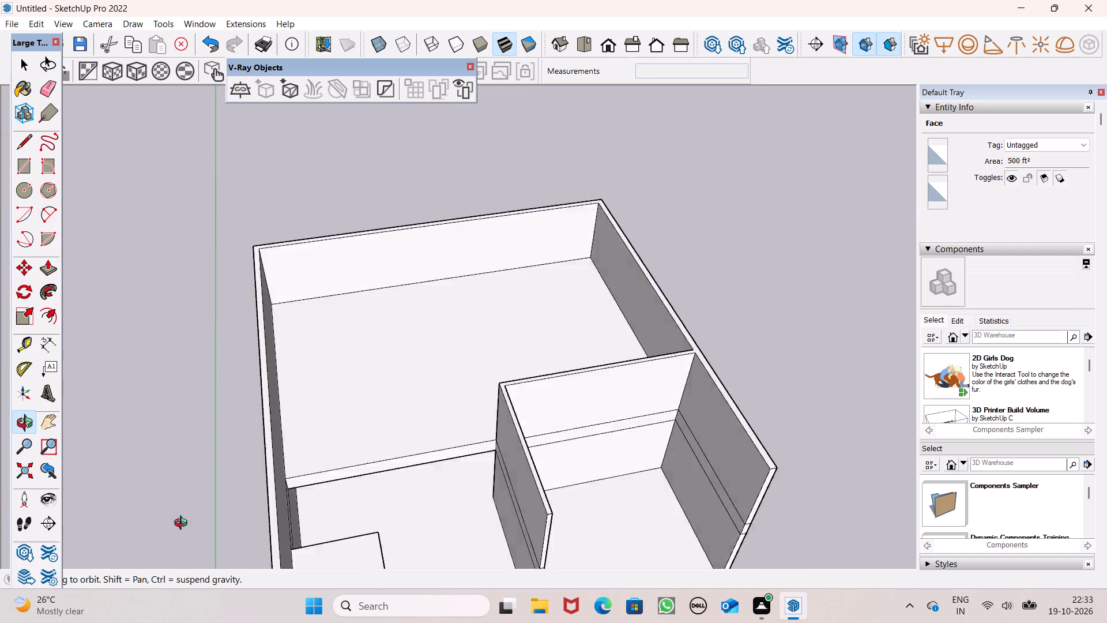
pyautogui.moveTo(183, 524); pyautogui.dragTo(43, 212, button='middle')
pyautogui.scroll(1, 44, 215)
pyautogui.scroll(-1, 85, 227)
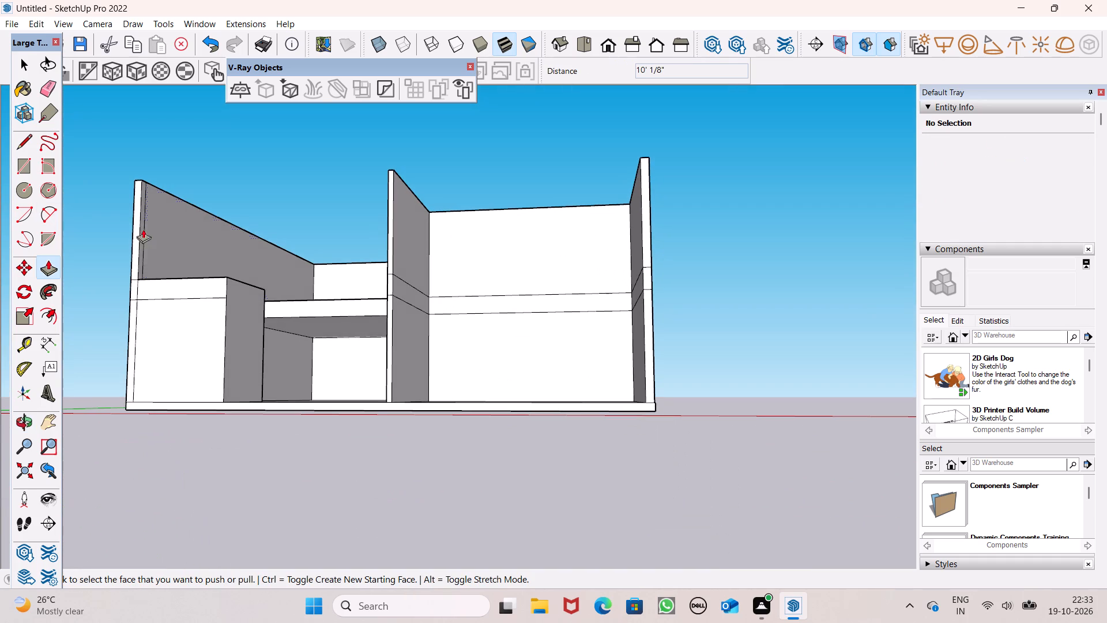
pyautogui.scroll(-3, 326, 374)
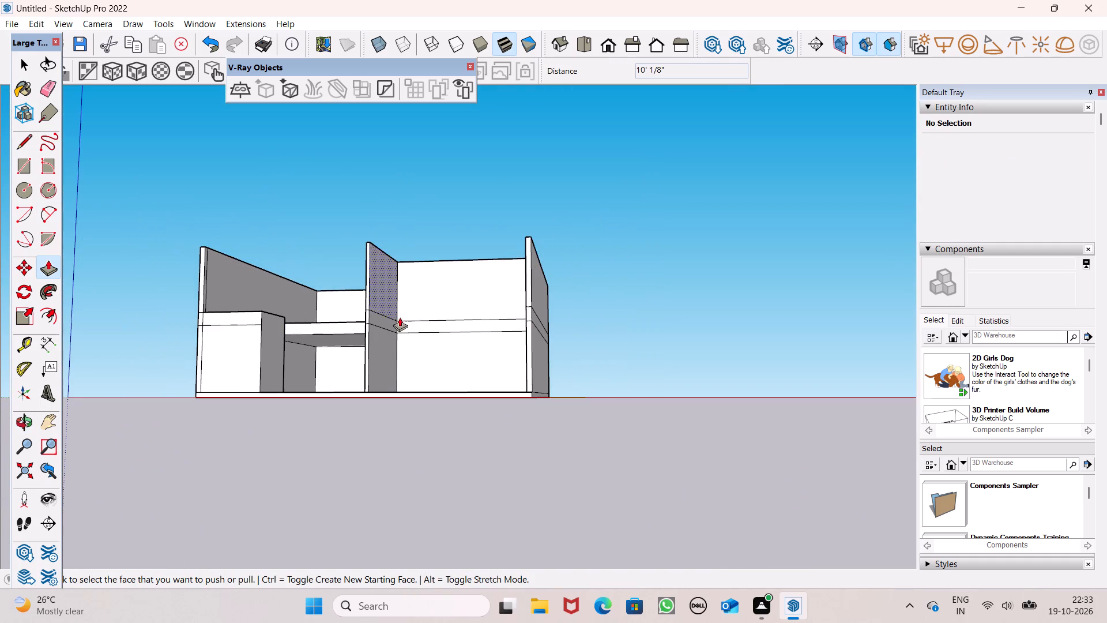
pyautogui.scroll(-3, 400, 317)
pyautogui.moveTo(401, 316); pyautogui.dragTo(478, 478, button='middle')
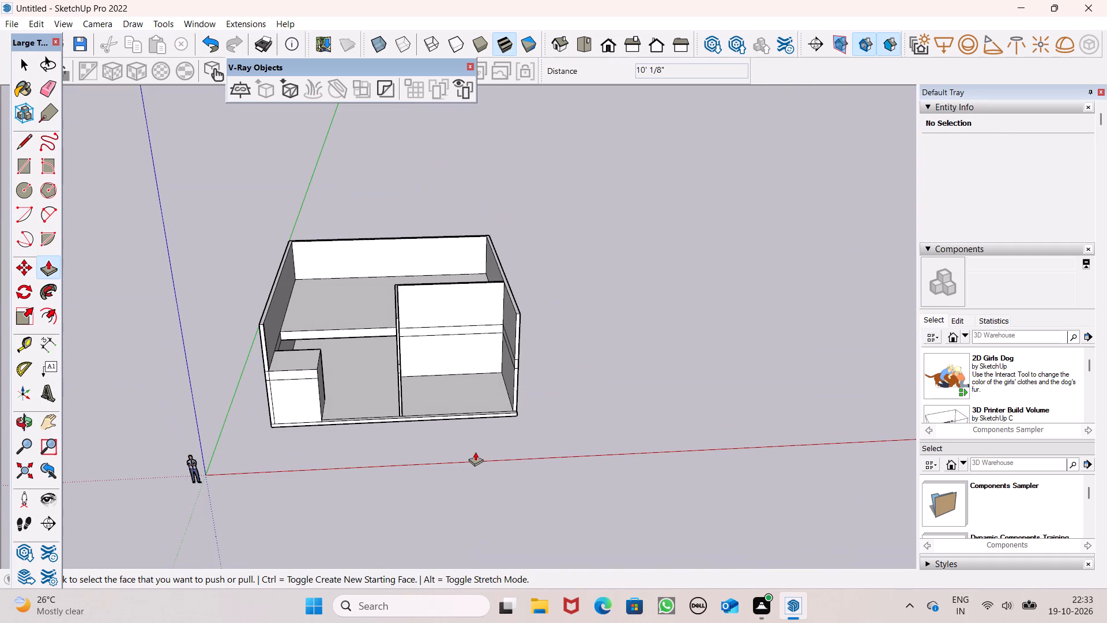
pyautogui.scroll(1, 438, 393)
pyautogui.moveTo(442, 388); pyautogui.dragTo(405, 375, button='middle')
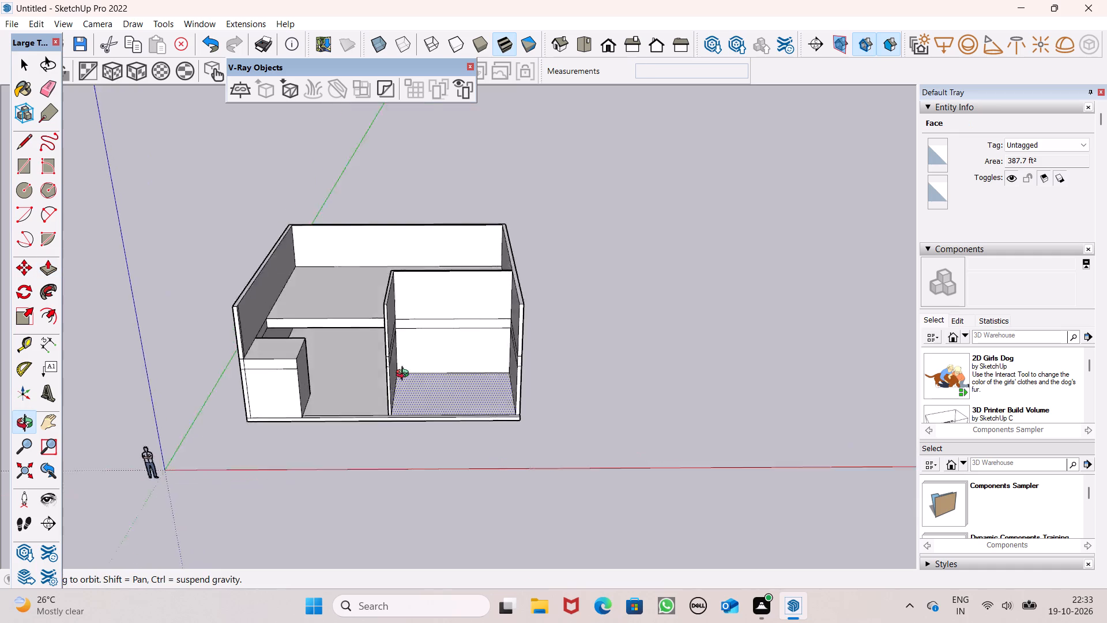
pyautogui.moveTo(405, 375); pyautogui.dragTo(374, 323, button='middle')
pyautogui.scroll(1, 384, 352)
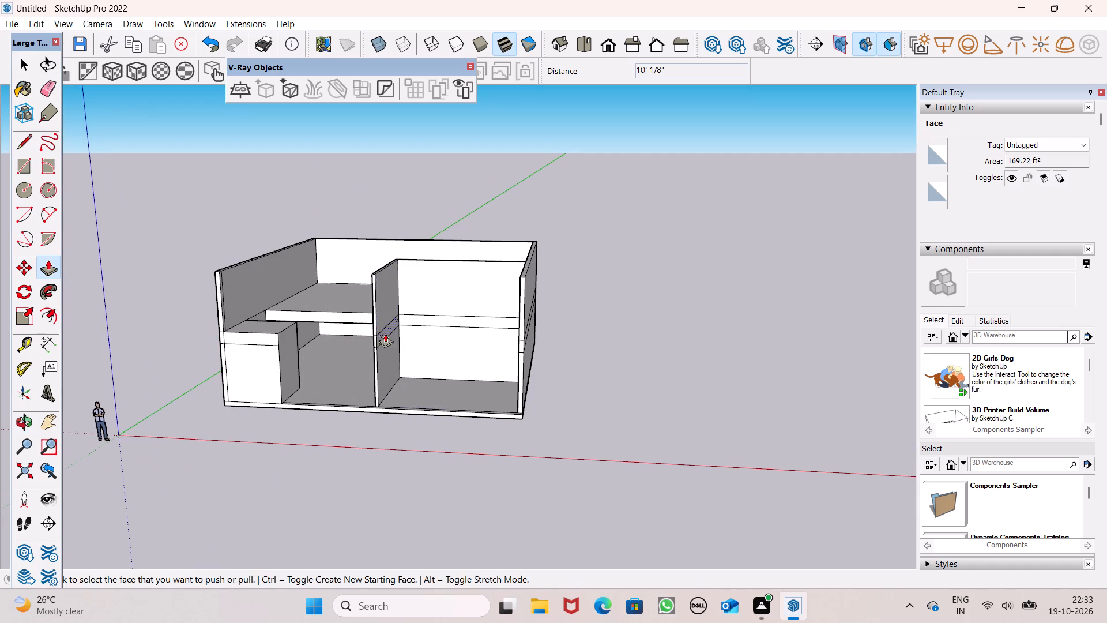
pyautogui.moveTo(408, 341); pyautogui.dragTo(417, 285, button='middle')
pyautogui.scroll(1, 408, 341)
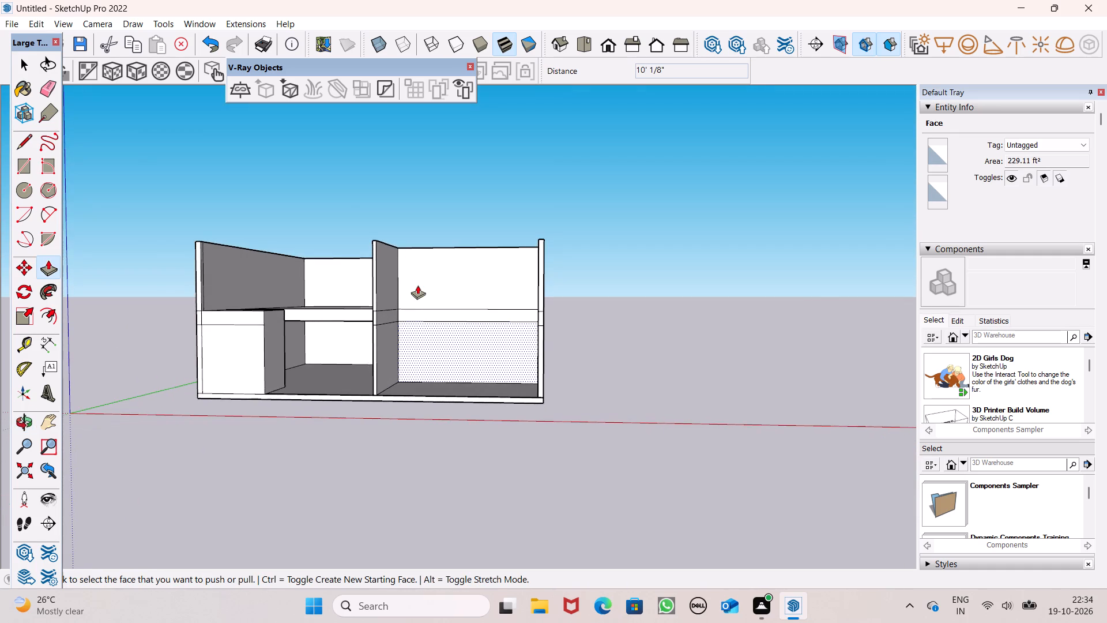
pyautogui.scroll(-3, 417, 285)
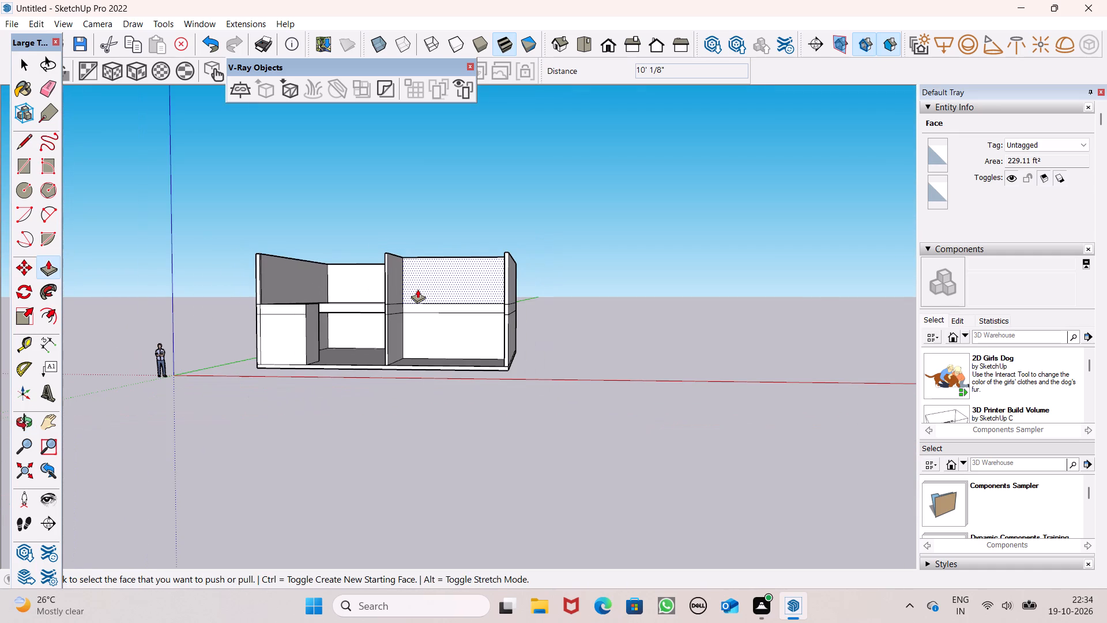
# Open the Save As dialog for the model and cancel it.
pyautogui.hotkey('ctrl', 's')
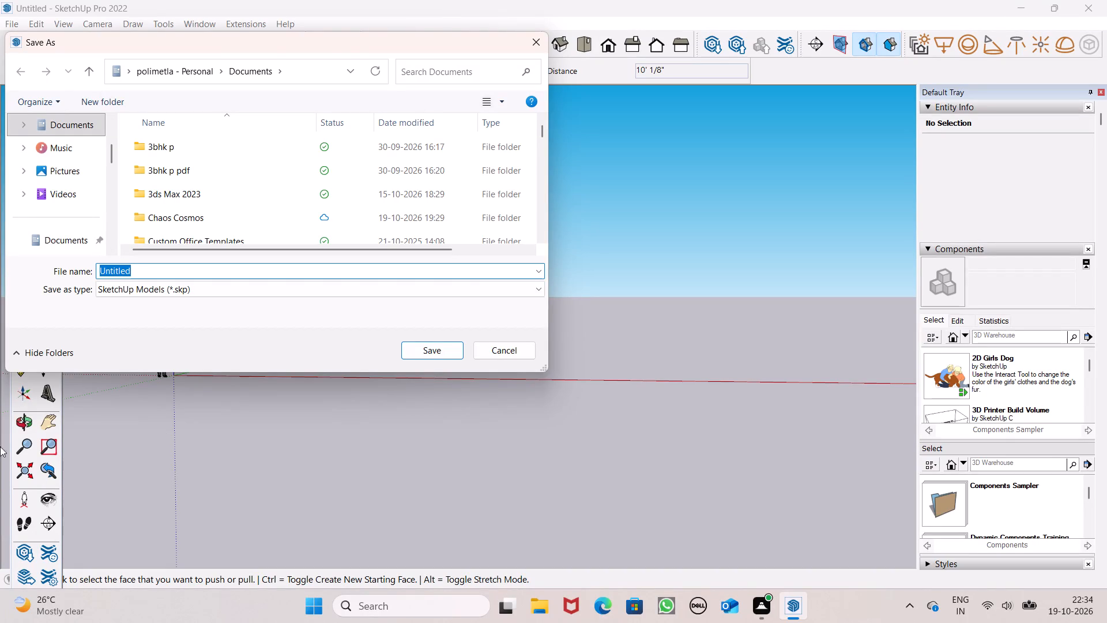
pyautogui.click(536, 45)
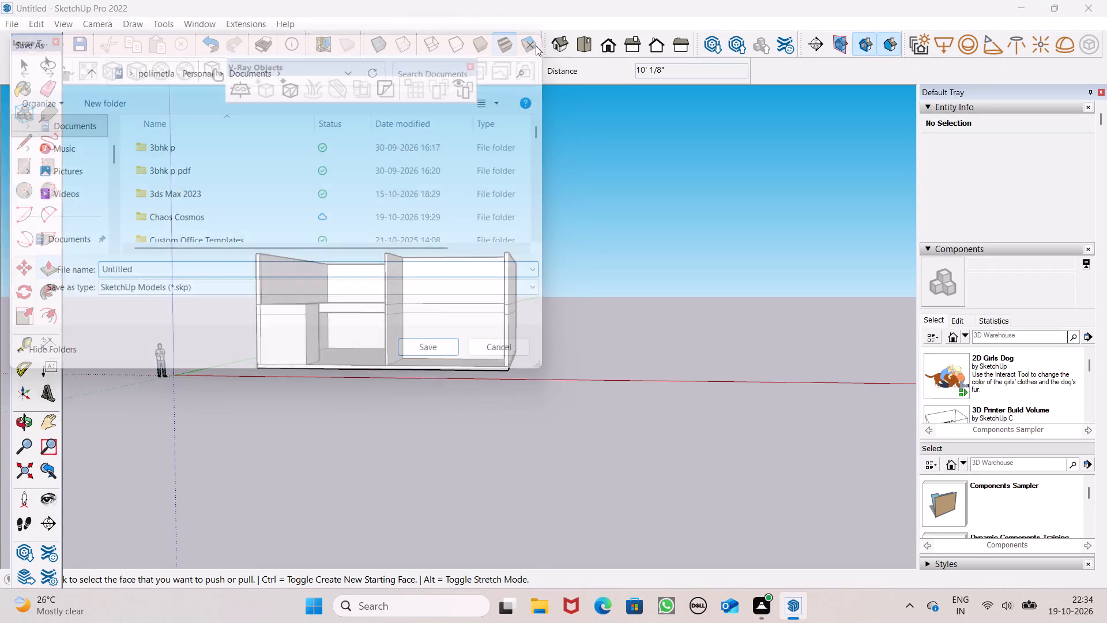
# Undo the recent edits back to the plain single-storey walls, removing the intermediate slab, upper walls, wall bands and corner block.
pyautogui.hotkey('ctrl', 'z')
pyautogui.hotkey('ctrl', 'z')
pyautogui.hotkey('ctrl', 'z')
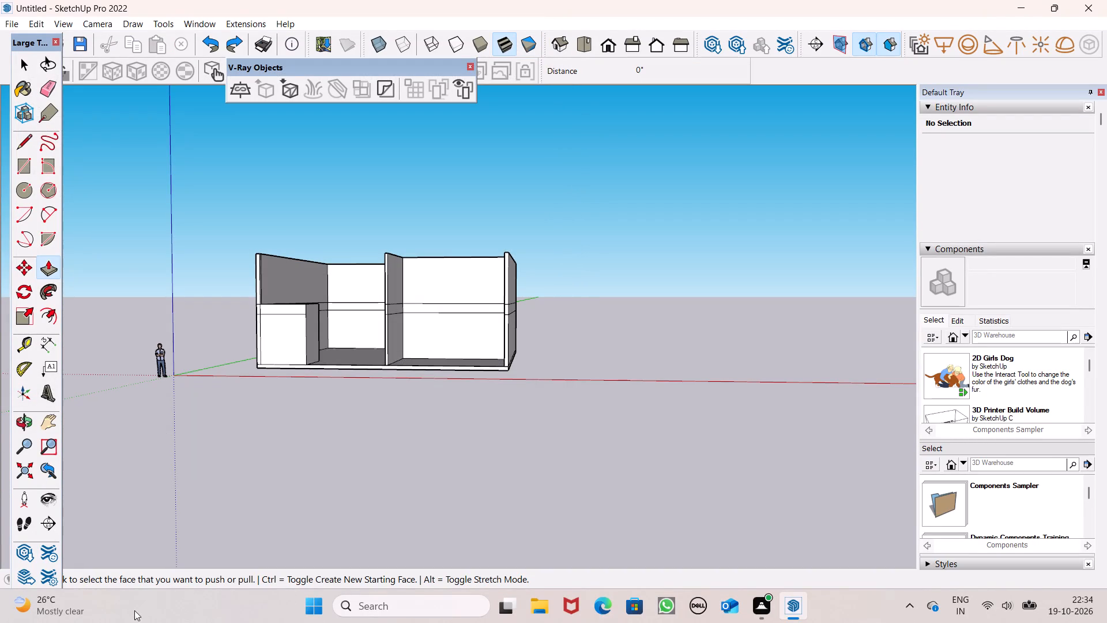
pyautogui.hotkey('ctrl', 'z')
pyautogui.hotkey('ctrl', 'z')
pyautogui.hotkey('ctrl', 'z')
pyautogui.hotkey('ctrl', 'z')
pyautogui.hotkey('ctrl', 'z')
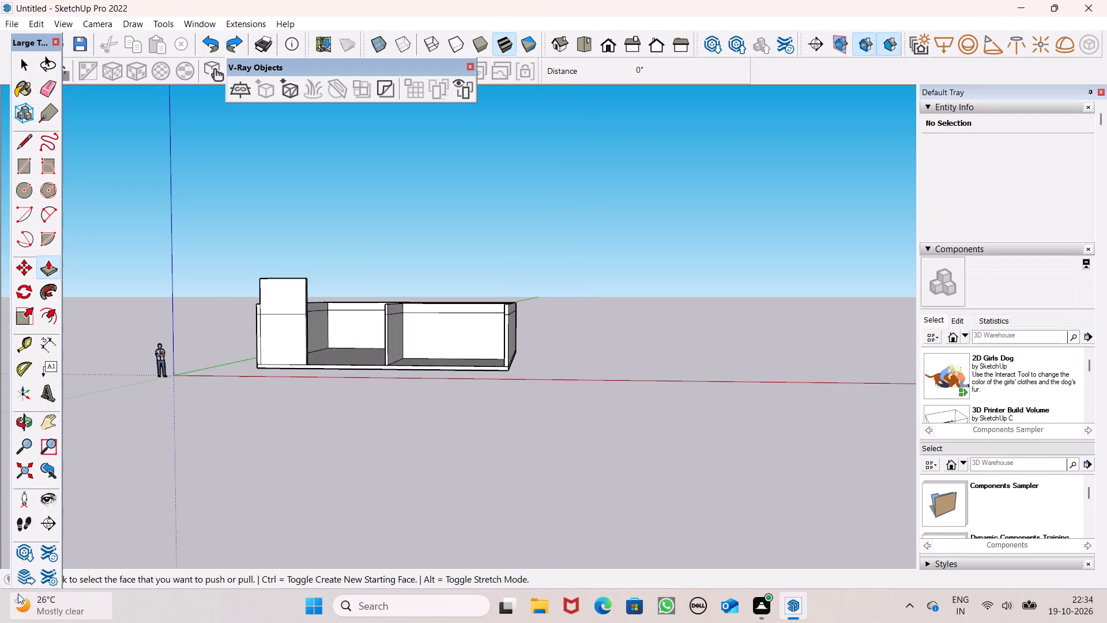
pyautogui.hotkey('ctrl', 'z')
pyautogui.hotkey('ctrl', 'z')
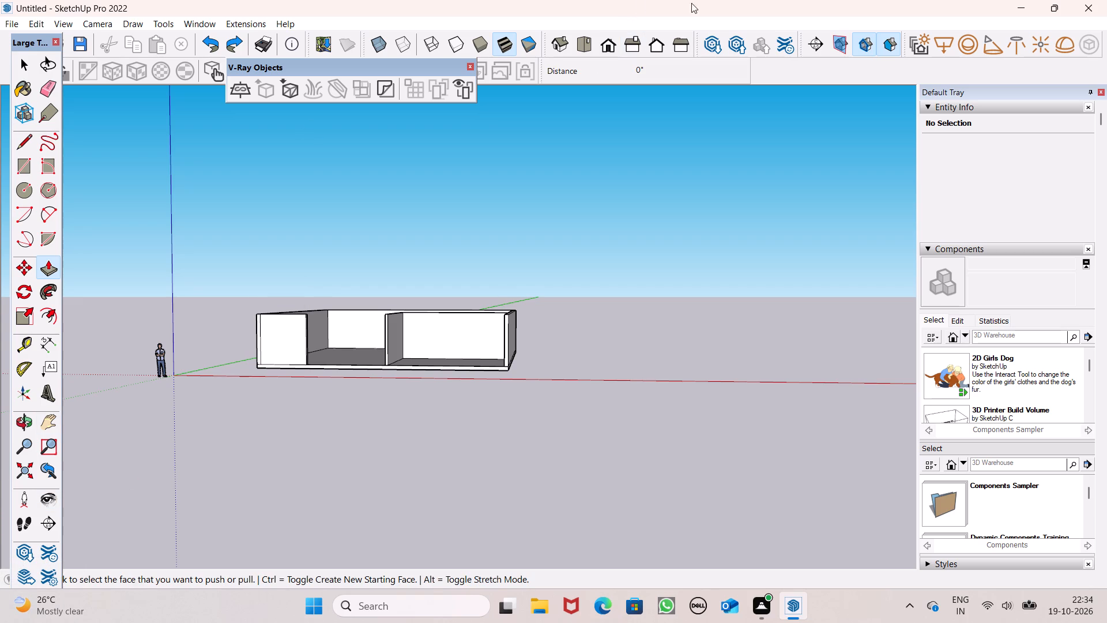
# Examine the single-storey walls, partition and front opening from the front and from above.
pyautogui.scroll(-2, 730, 1)
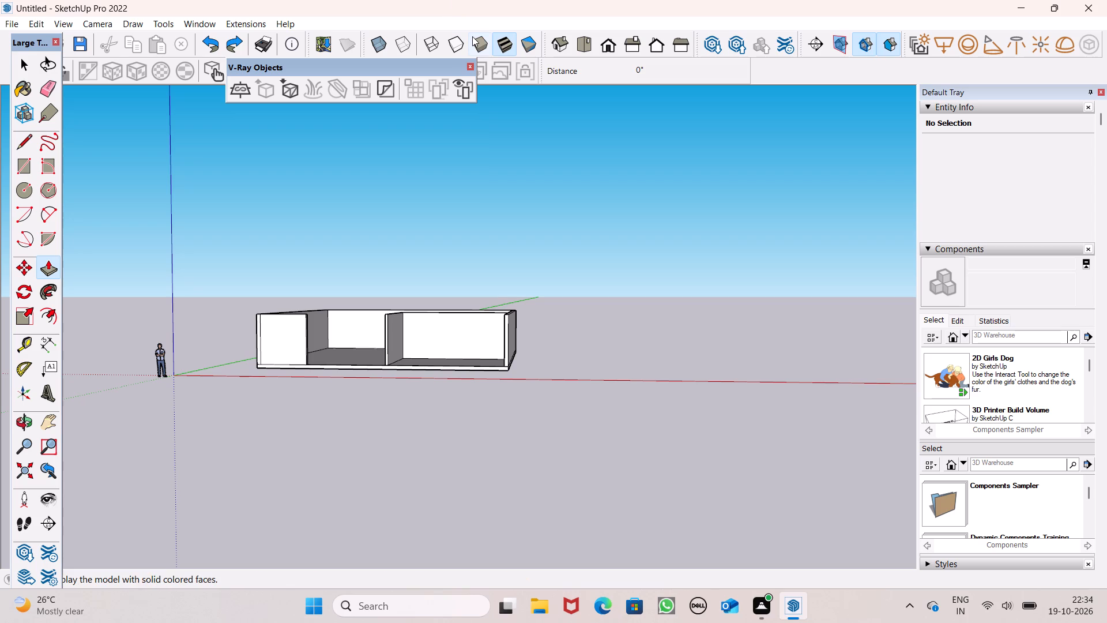
pyautogui.scroll(-2, 473, 115)
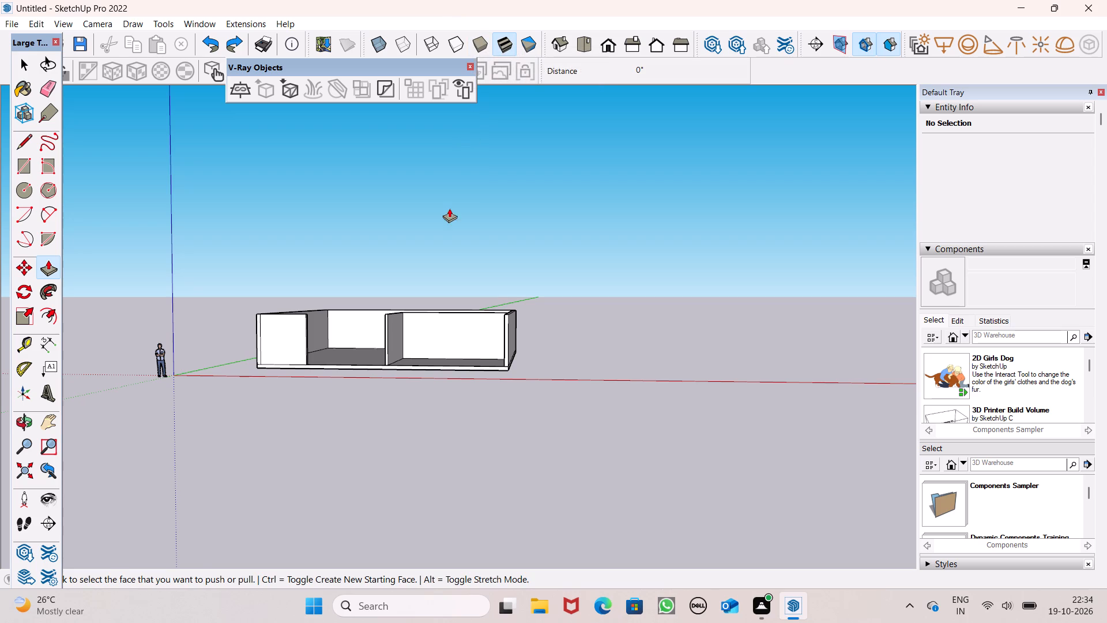
pyautogui.scroll(-5, 449, 208)
pyautogui.moveTo(544, 389); pyautogui.dragTo(574, 483, button='middle')
pyautogui.scroll(-4, 522, 346)
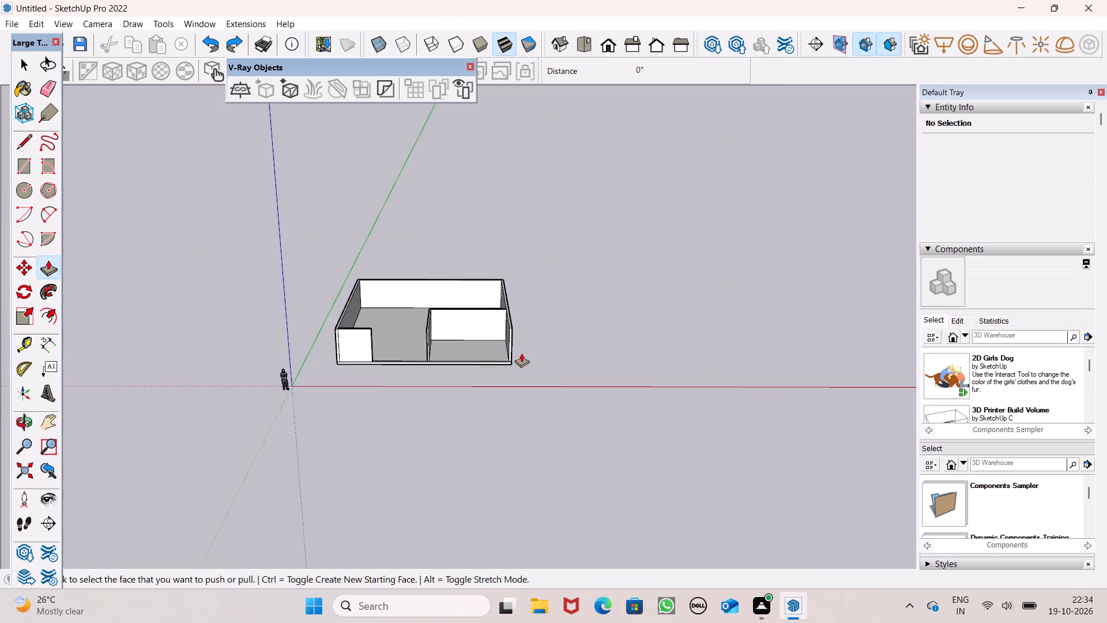
pyautogui.moveTo(522, 368); pyautogui.dragTo(518, 536, button='middle')
pyautogui.scroll(7, 304, 339)
pyautogui.press('space')
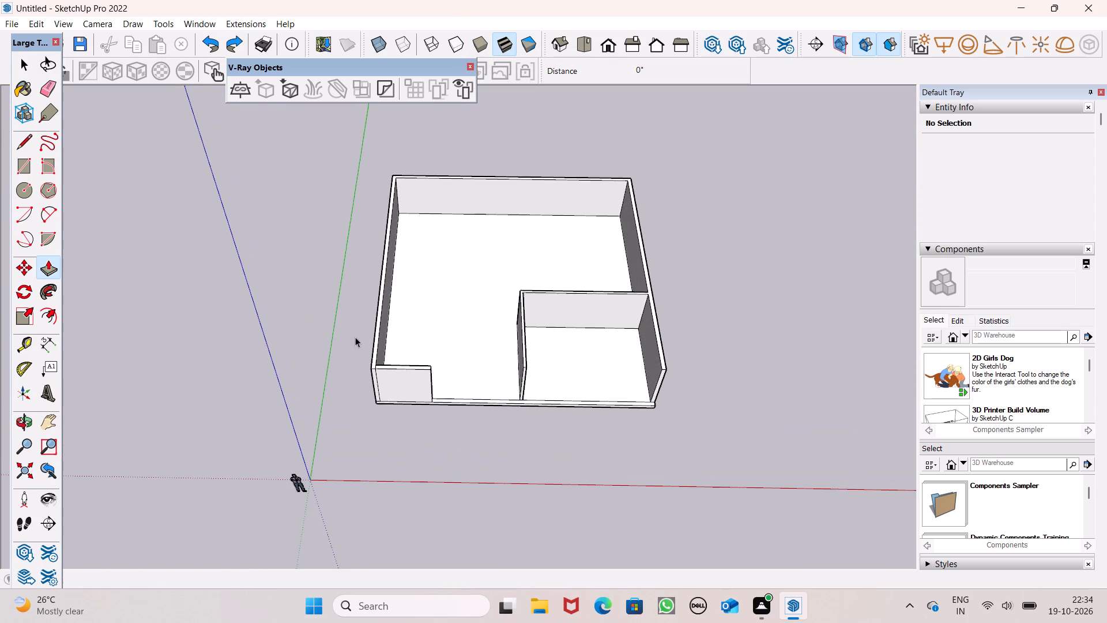
pyautogui.scroll(3, 416, 354)
pyautogui.scroll(2, 329, 335)
pyautogui.scroll(-3, 312, 350)
pyautogui.scroll(2, 437, 337)
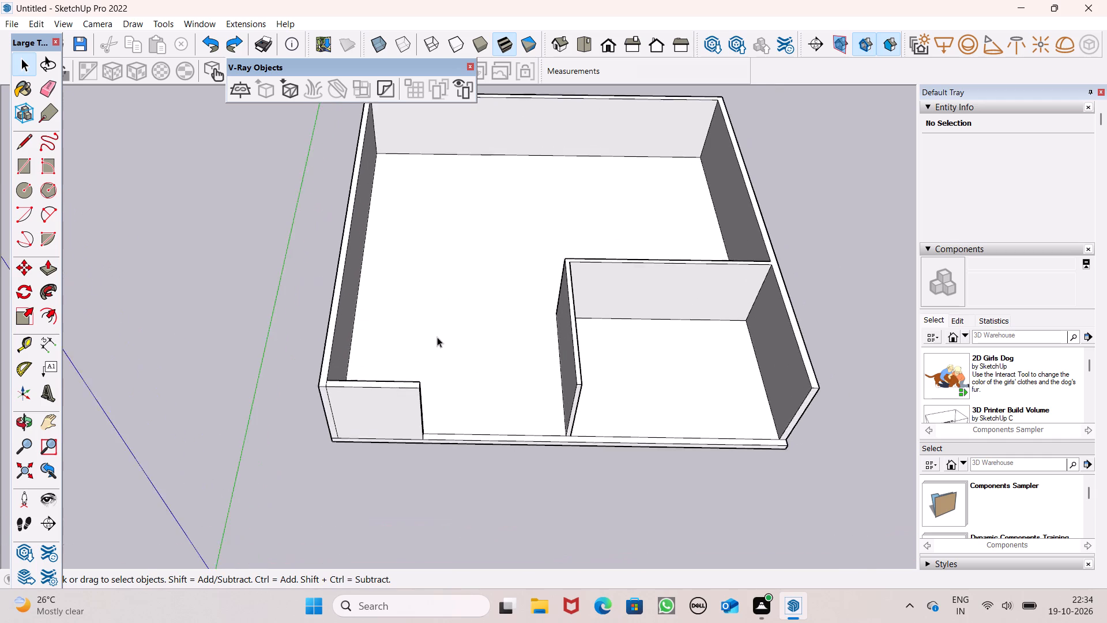
pyautogui.scroll(3, 437, 337)
pyautogui.scroll(-4, 319, 365)
# Push/Pull the top face of the outer walls and partition up 5' as a new wall band.
pyautogui.click(43, 271)
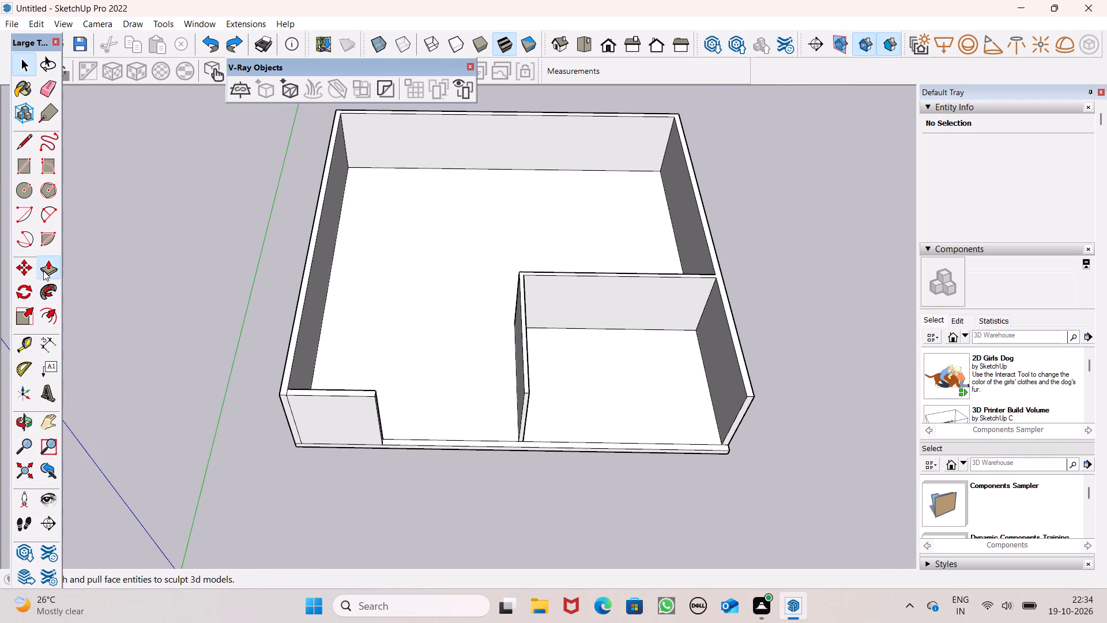
pyautogui.scroll(3, 307, 393)
pyautogui.scroll(-3, 271, 370)
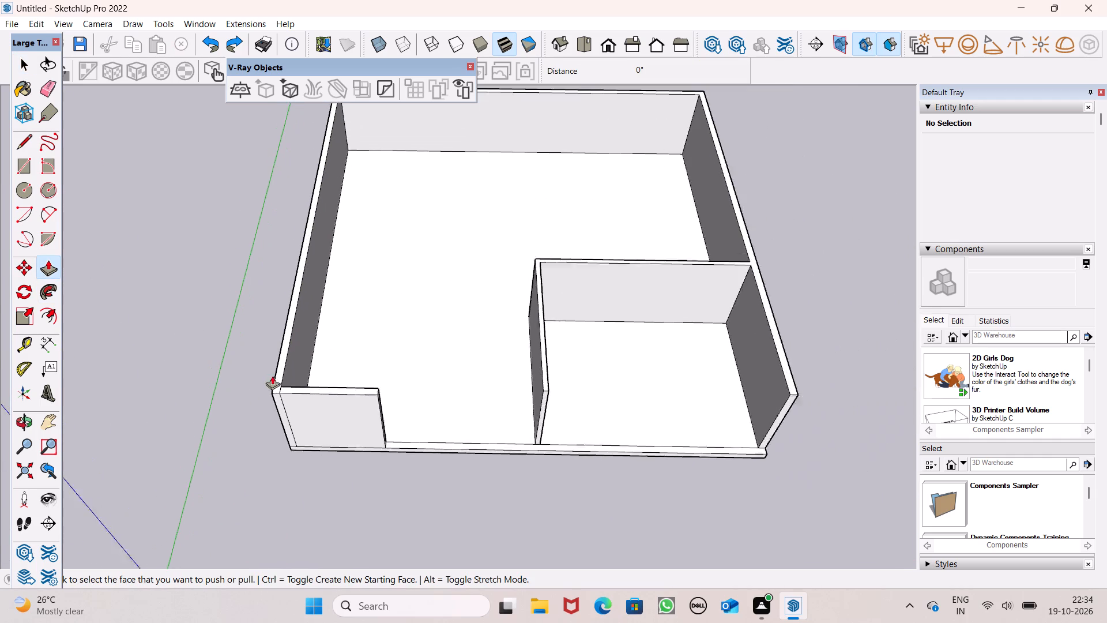
pyautogui.scroll(-1, 272, 376)
pyautogui.scroll(4, 290, 371)
pyautogui.scroll(-3, 273, 378)
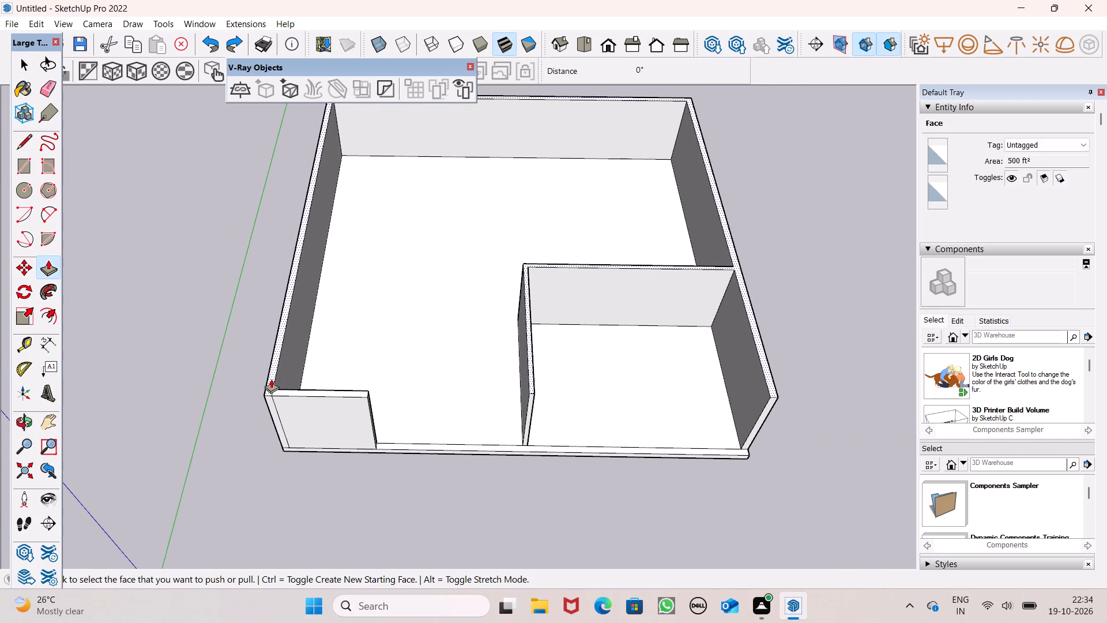
pyautogui.moveTo(271, 379); pyautogui.dragTo(270, 341)
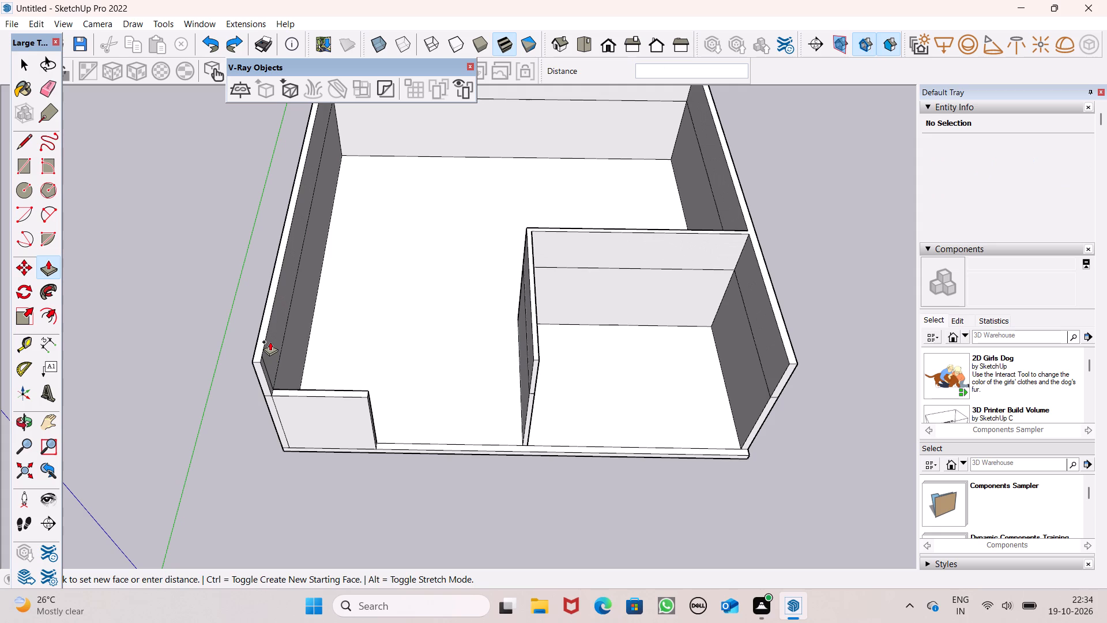
pyautogui.moveTo(270, 341); pyautogui.dragTo(270, 341)
pyautogui.press('5')
pyautogui.press("'")
pyautogui.press('Return')
# Examine the raised walls and partition from the front, from the side and from above.
pyautogui.scroll(-2, 270, 341)
pyautogui.moveTo(276, 355); pyautogui.dragTo(273, 61, button='middle')
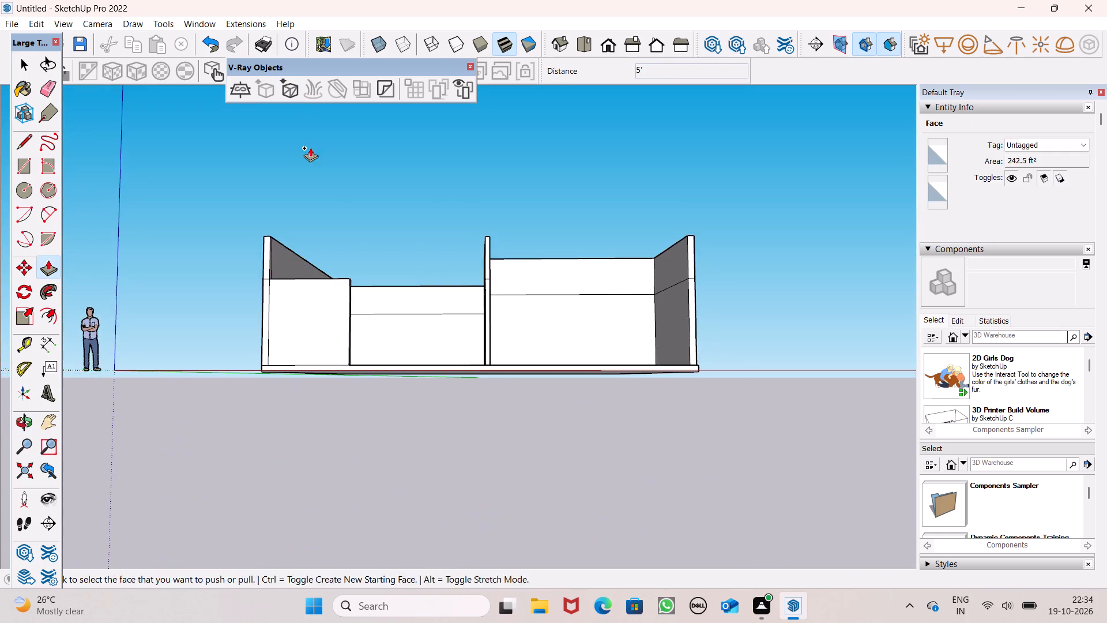
pyautogui.moveTo(306, 166); pyautogui.dragTo(252, 256, button='middle')
pyautogui.scroll(1, 252, 257)
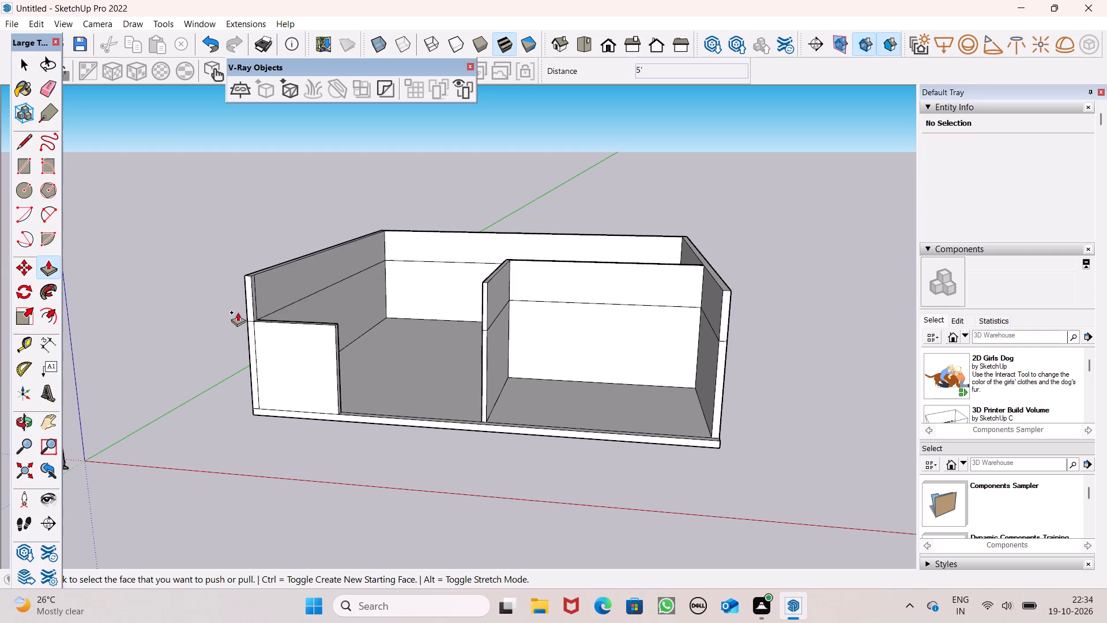
pyautogui.scroll(-2, 310, 243)
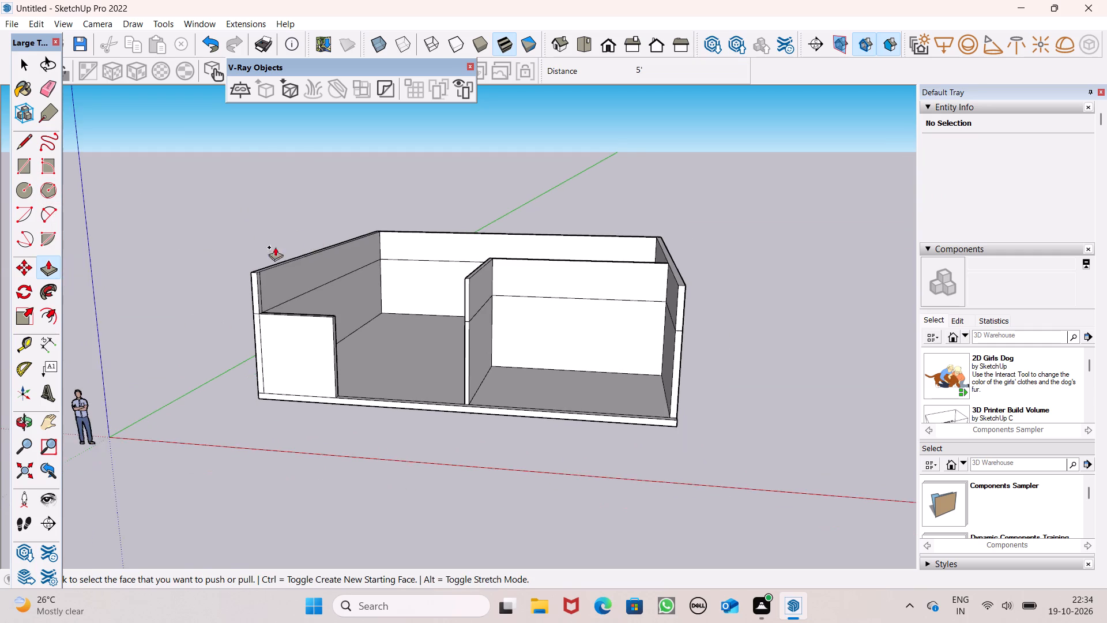
pyautogui.moveTo(237, 284); pyautogui.dragTo(244, 354, button='middle')
pyautogui.scroll(7, 247, 339)
pyautogui.scroll(-3, 149, 290)
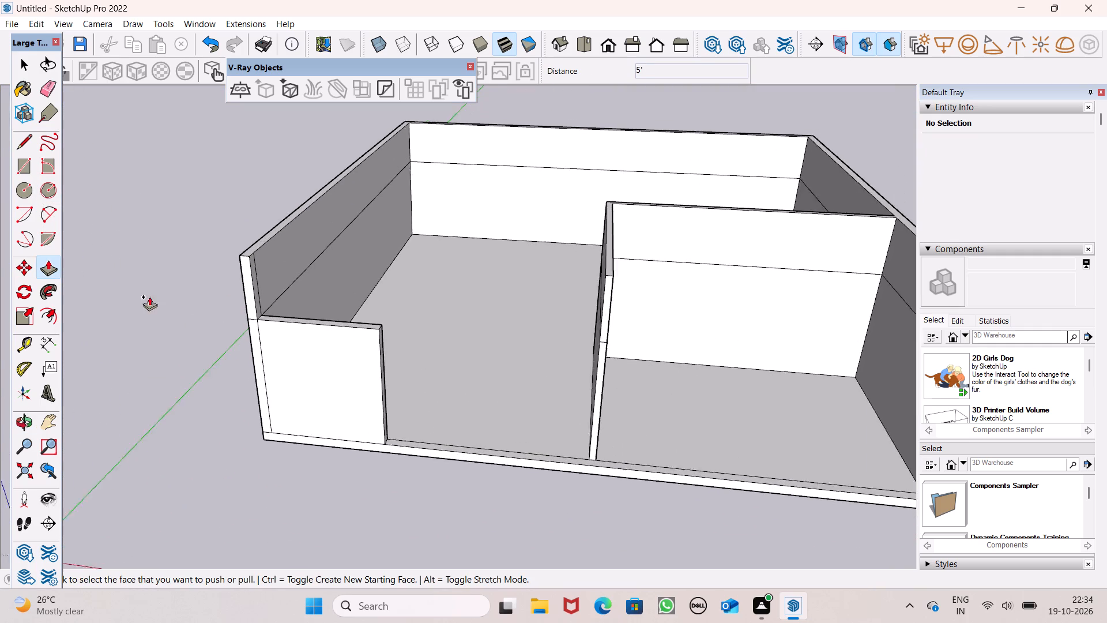
pyautogui.scroll(-1, 149, 297)
pyautogui.moveTo(250, 329); pyautogui.dragTo(93, 341, button='middle')
pyautogui.moveTo(87, 247); pyautogui.dragTo(190, 246, button='middle')
pyautogui.scroll(-1, 203, 239)
pyautogui.moveTo(201, 251); pyautogui.dragTo(263, 258, button='middle')
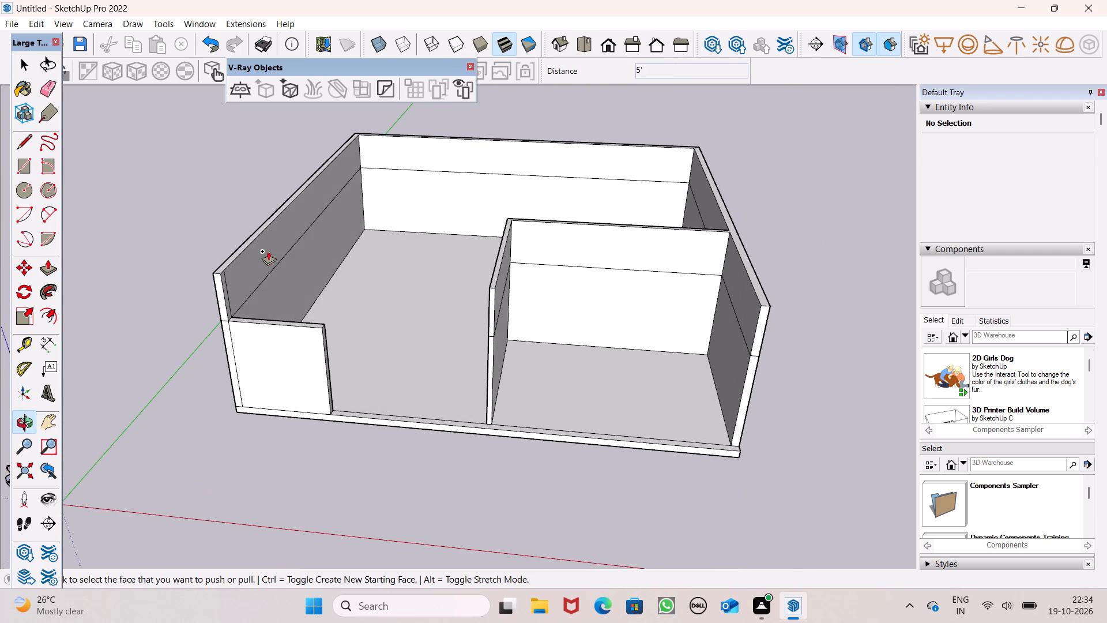
pyautogui.scroll(-3, 269, 247)
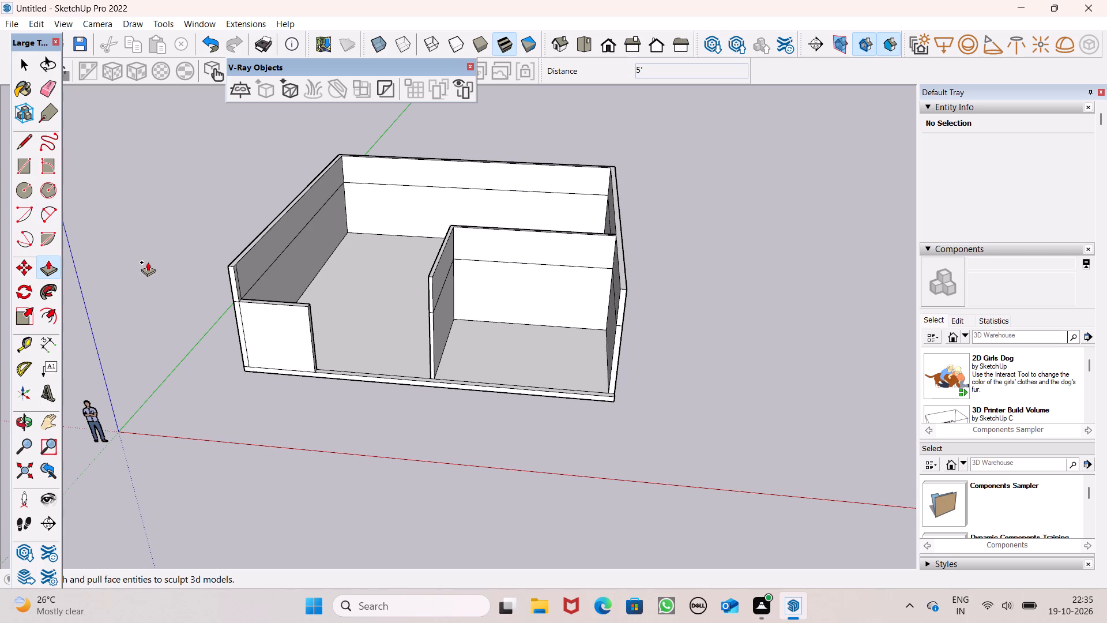
# Push/Pull the top face of the walls and partition up another 2' as a separate band.
pyautogui.moveTo(180, 270); pyautogui.dragTo(179, 327, button='middle')
pyautogui.scroll(3, 203, 310)
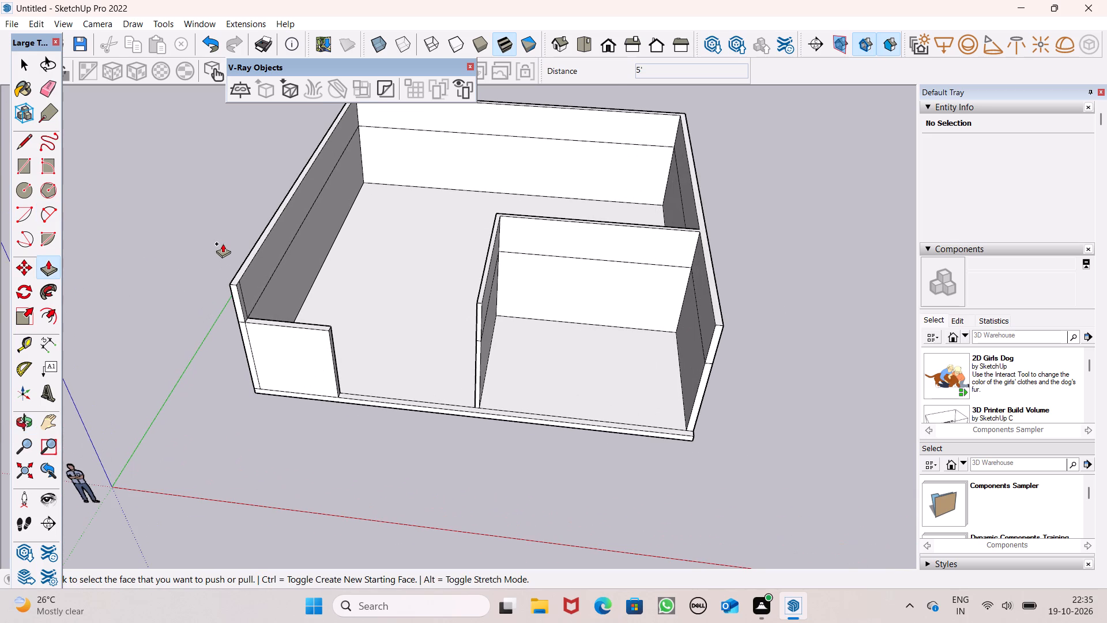
pyautogui.scroll(2, 239, 290)
pyautogui.moveTo(265, 279); pyautogui.dragTo(249, 251, button='middle')
pyautogui.scroll(1, 249, 251)
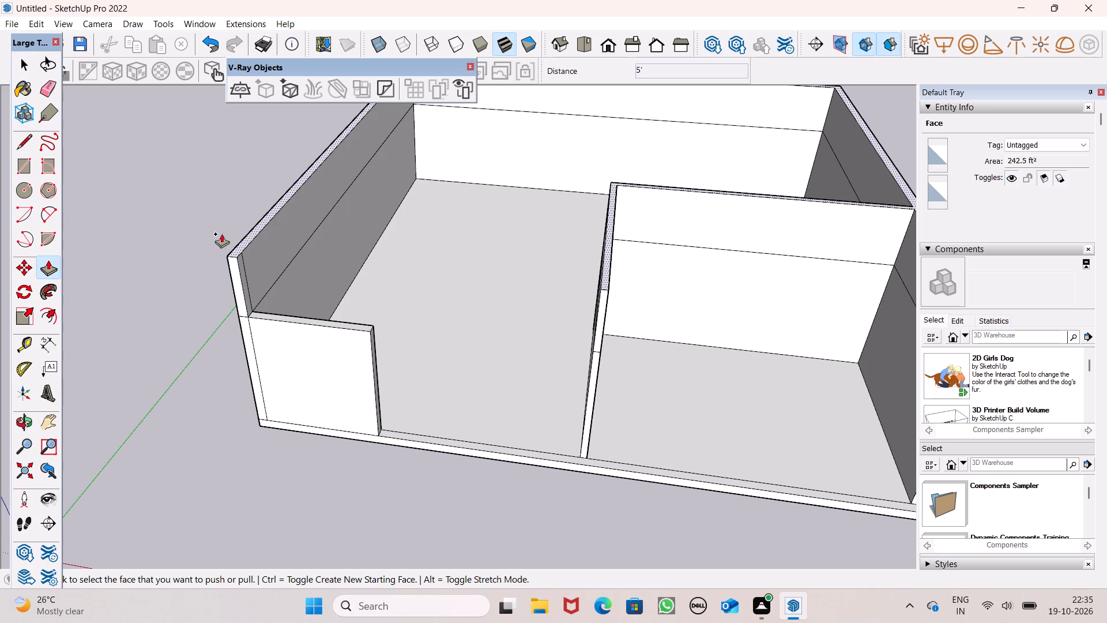
pyautogui.moveTo(243, 241); pyautogui.dragTo(238, 235)
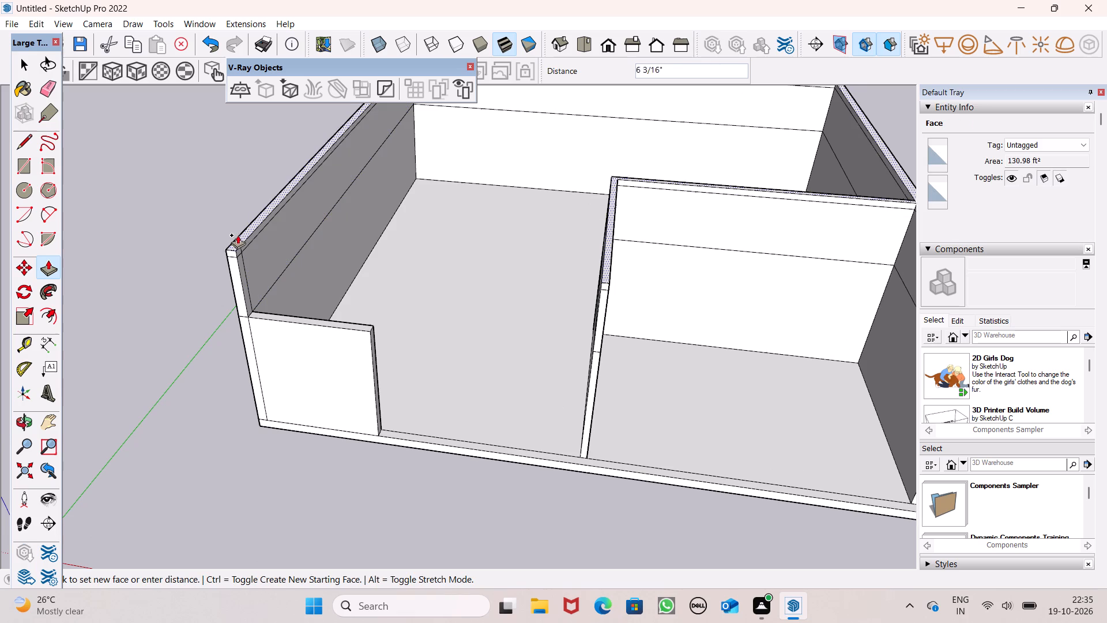
pyautogui.moveTo(238, 235); pyautogui.dragTo(237, 222)
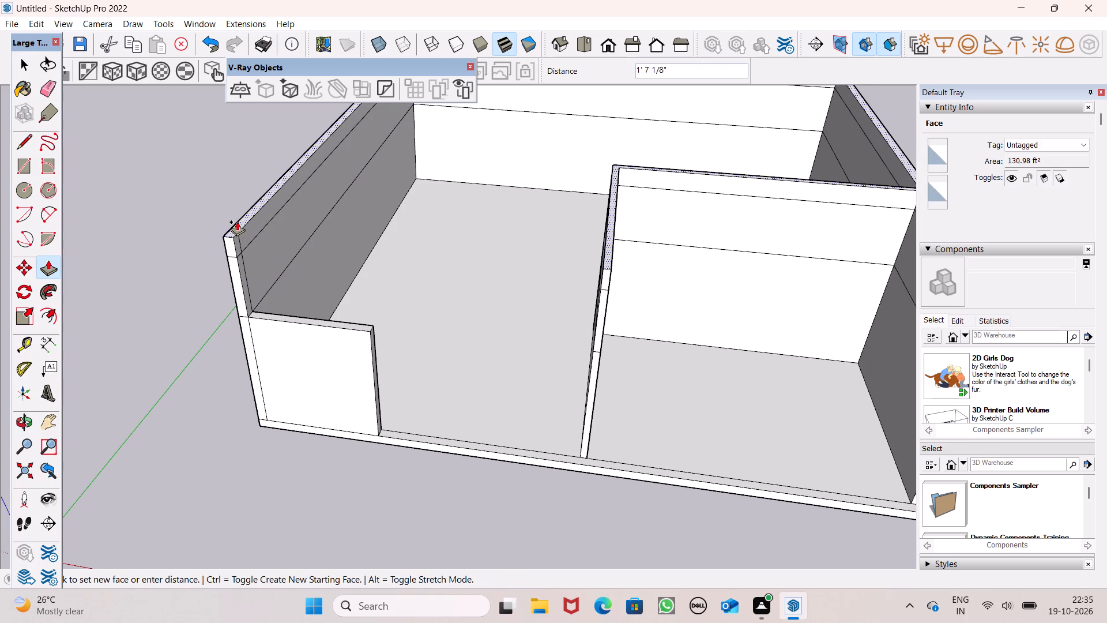
pyautogui.moveTo(237, 222); pyautogui.dragTo(236, 212)
pyautogui.write("2'")
pyautogui.press('Return')
# Push/Pull the top face of the walls and partition up 15' for the upper storey.
pyautogui.scroll(-2, 229, 217)
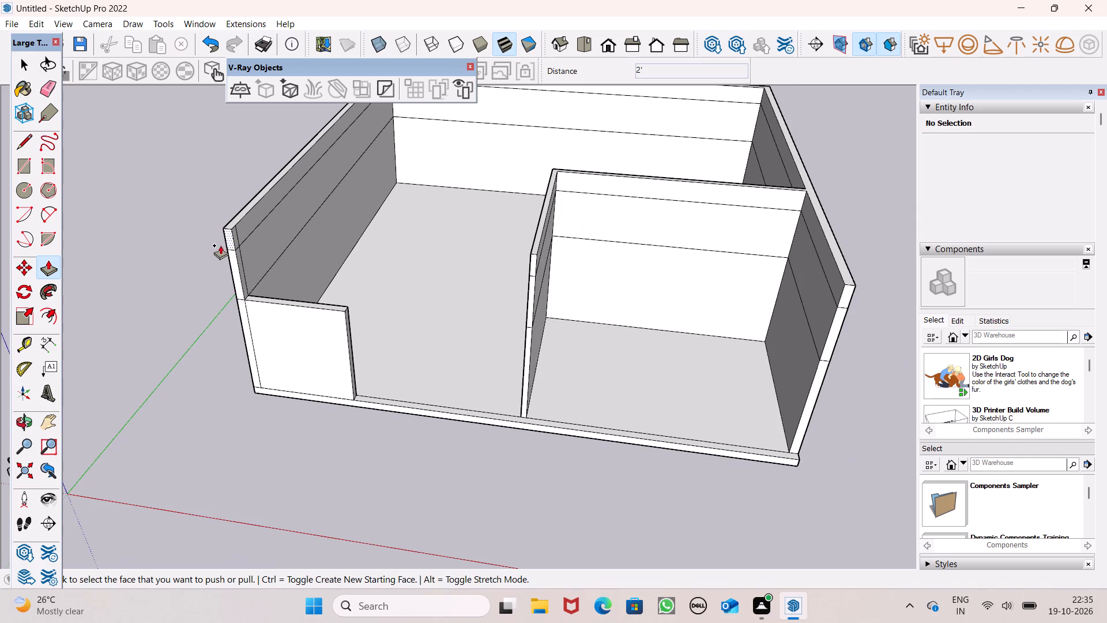
pyautogui.scroll(-7, 216, 279)
pyautogui.moveTo(239, 318); pyautogui.dragTo(248, 388, button='middle')
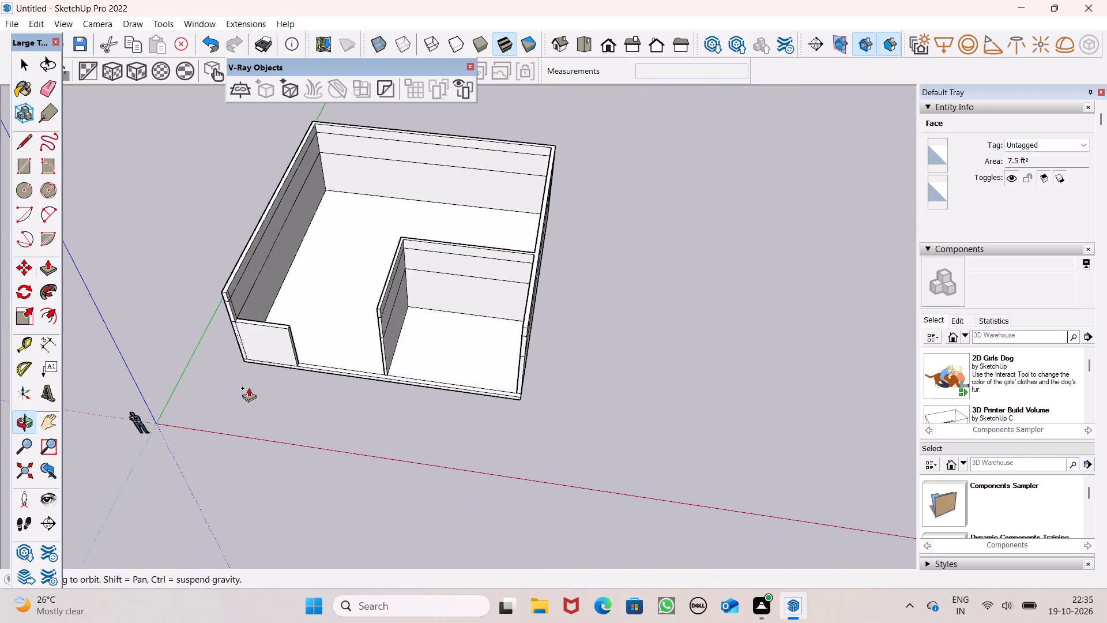
pyautogui.moveTo(248, 388); pyautogui.dragTo(248, 392, button='middle')
pyautogui.scroll(12, 242, 308)
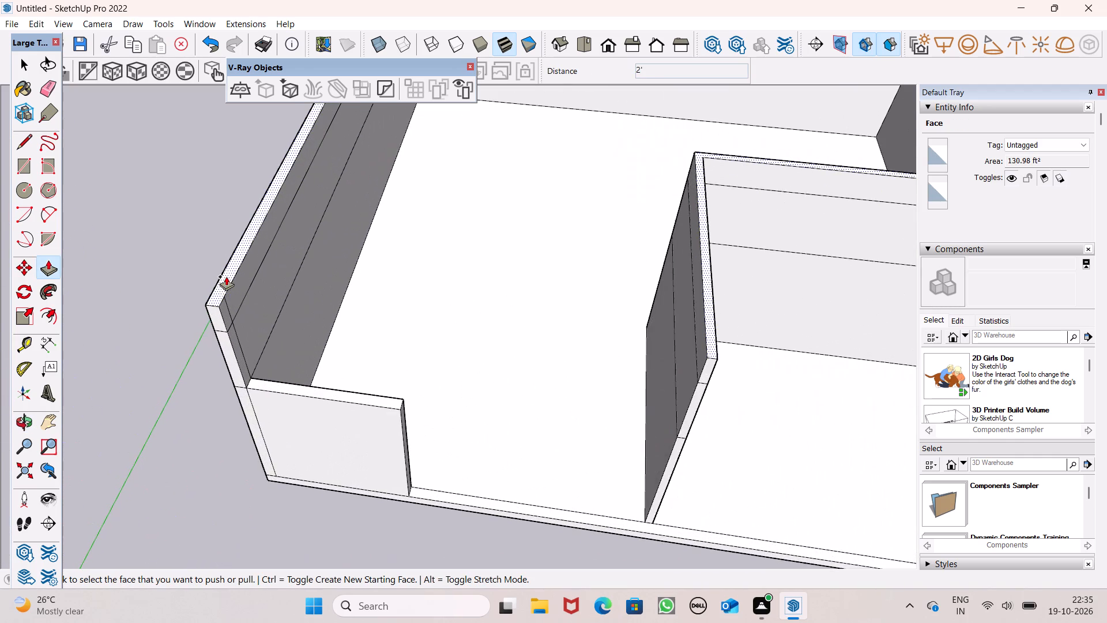
pyautogui.moveTo(226, 276); pyautogui.dragTo(212, 205)
pyautogui.write("15'")
pyautogui.press('Return')
# Examine the full-height walls and partition from the front.
pyautogui.scroll(-5, 201, 212)
pyautogui.moveTo(184, 282); pyautogui.dragTo(187, 199, button='middle')
pyautogui.scroll(-9, 170, 273)
pyautogui.moveTo(238, 273); pyautogui.dragTo(230, 185, button='middle')
pyautogui.scroll(1, 238, 269)
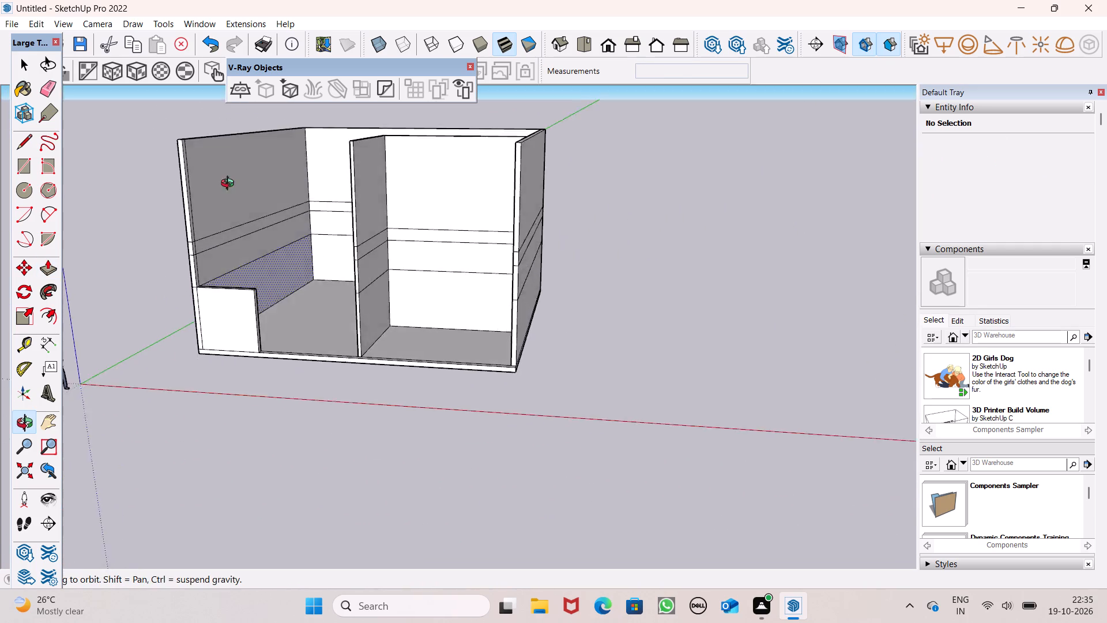
pyautogui.moveTo(230, 185); pyautogui.dragTo(199, 193, button='middle')
pyautogui.scroll(-1, 257, 246)
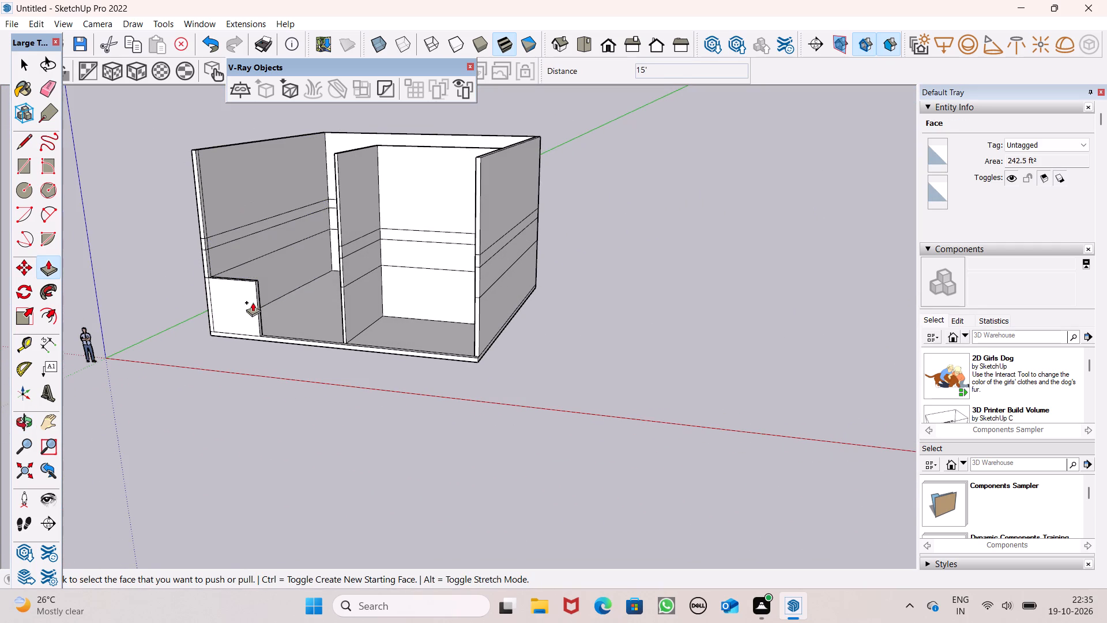
# Push/Pull the top of the short front corner wall up 5' to the top of the first added wall band.
pyautogui.scroll(1, 241, 289)
pyautogui.moveTo(275, 261); pyautogui.dragTo(329, 317, button='middle')
pyautogui.scroll(6, 214, 312)
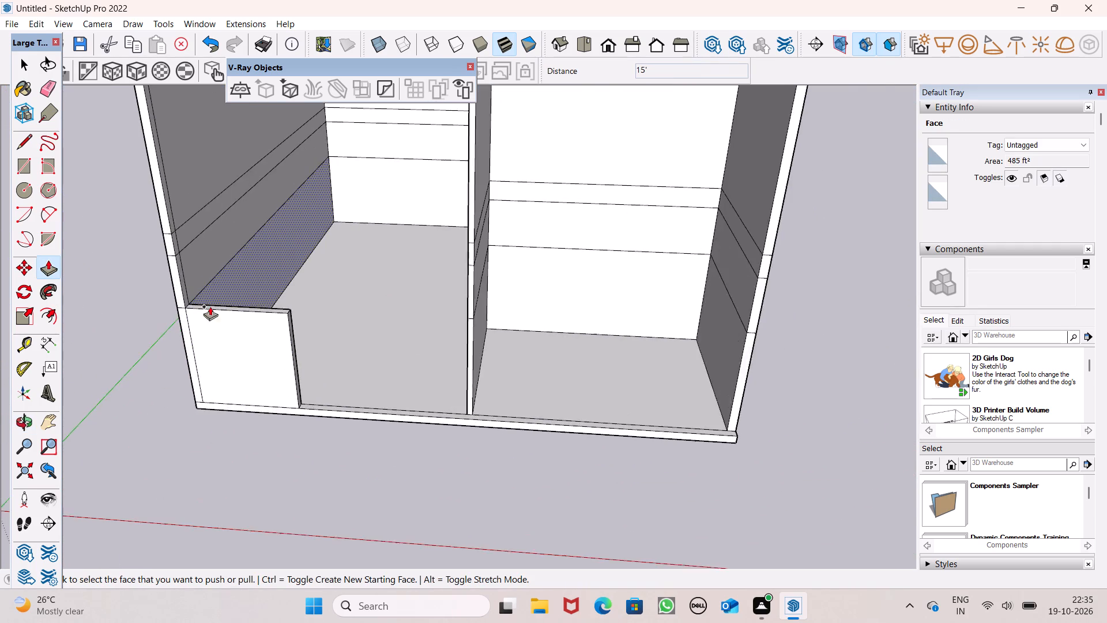
pyautogui.moveTo(194, 317); pyautogui.dragTo(190, 399, button='middle')
pyautogui.scroll(1, 190, 399)
pyautogui.scroll(4, 176, 311)
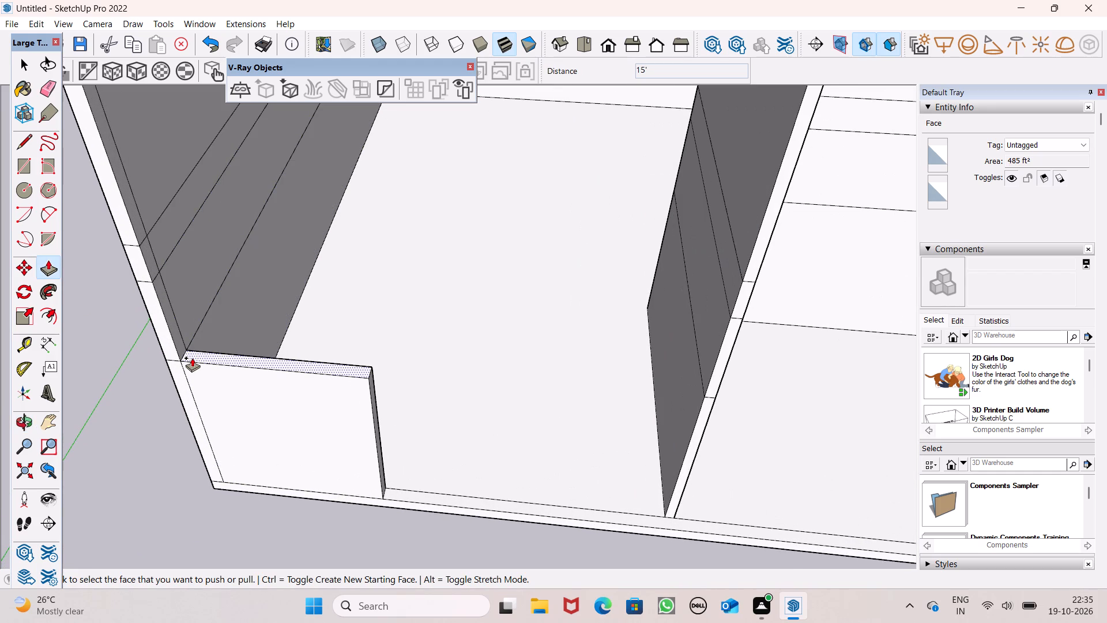
pyautogui.keyDown('ctrl'); pyautogui.moveTo(191, 358); pyautogui.dragTo(186, 324); pyautogui.keyUp('ctrl')
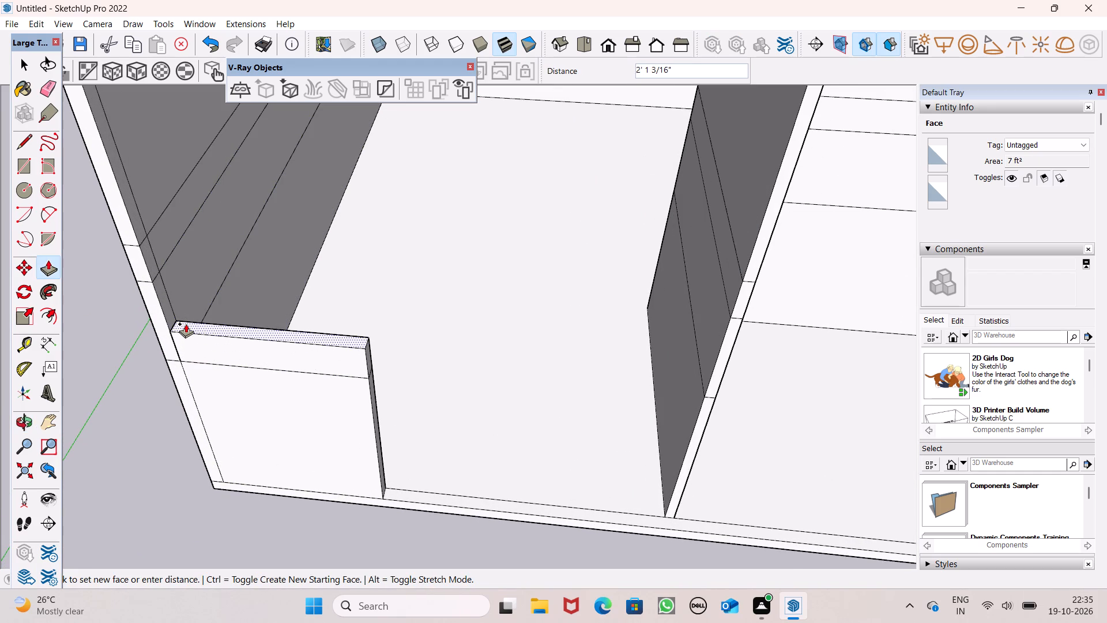
pyautogui.keyDown('ctrl'); pyautogui.moveTo(186, 324); pyautogui.dragTo(163, 276); pyautogui.keyUp('ctrl')
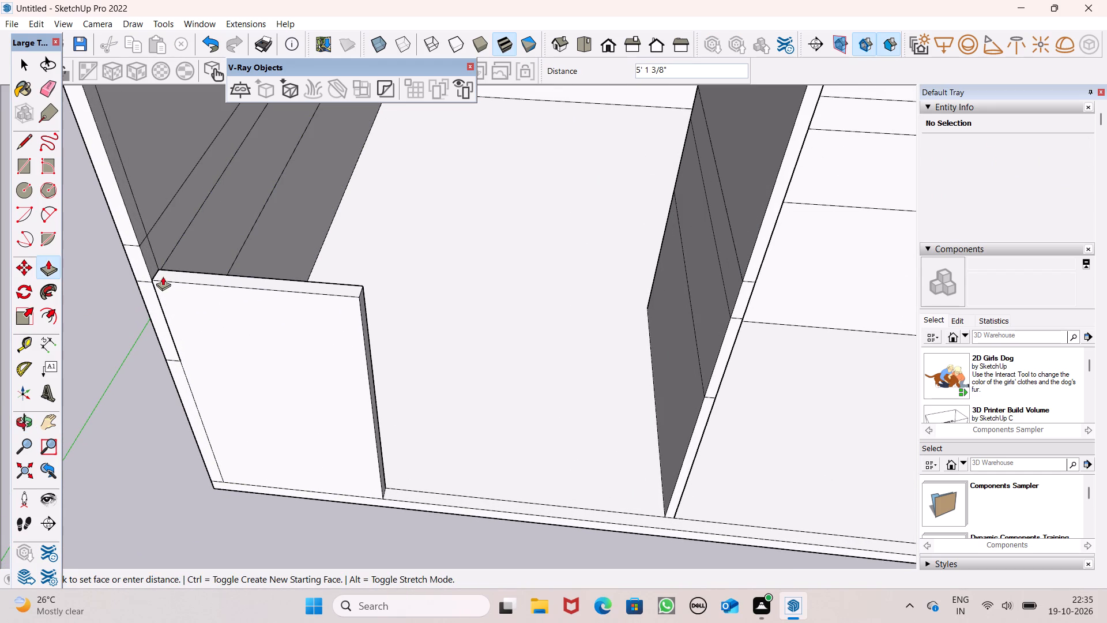
pyautogui.keyDown('ctrl'); pyautogui.moveTo(163, 276); pyautogui.dragTo(144, 276); pyautogui.keyUp('ctrl')
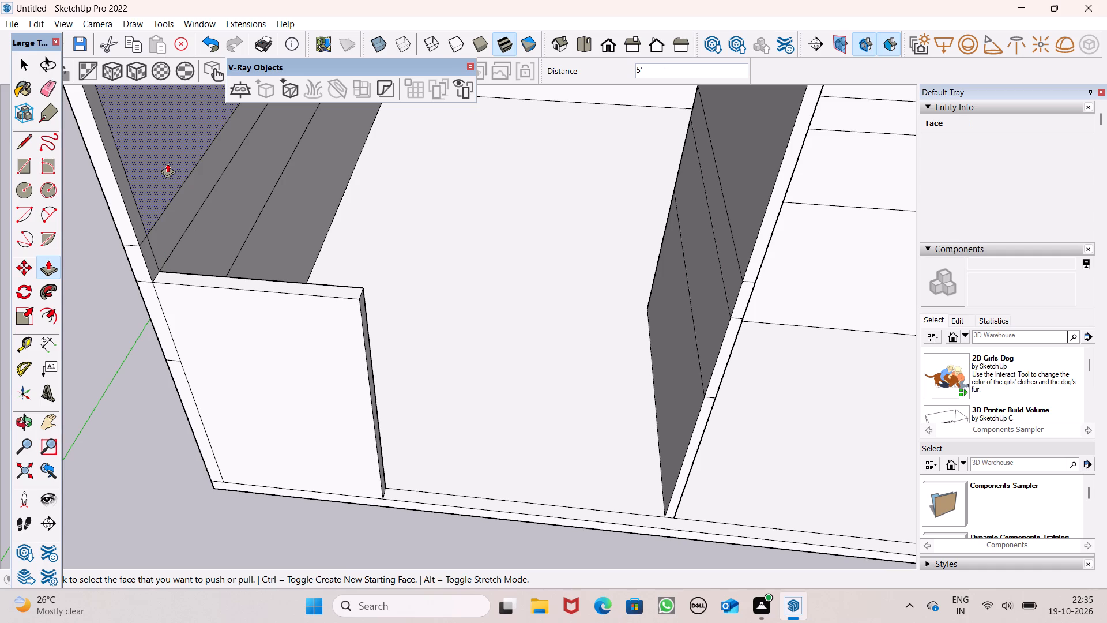
# Examine the front corner wall, wall bands and partition from above, inside and the front.
pyautogui.scroll(-5, 338, 323)
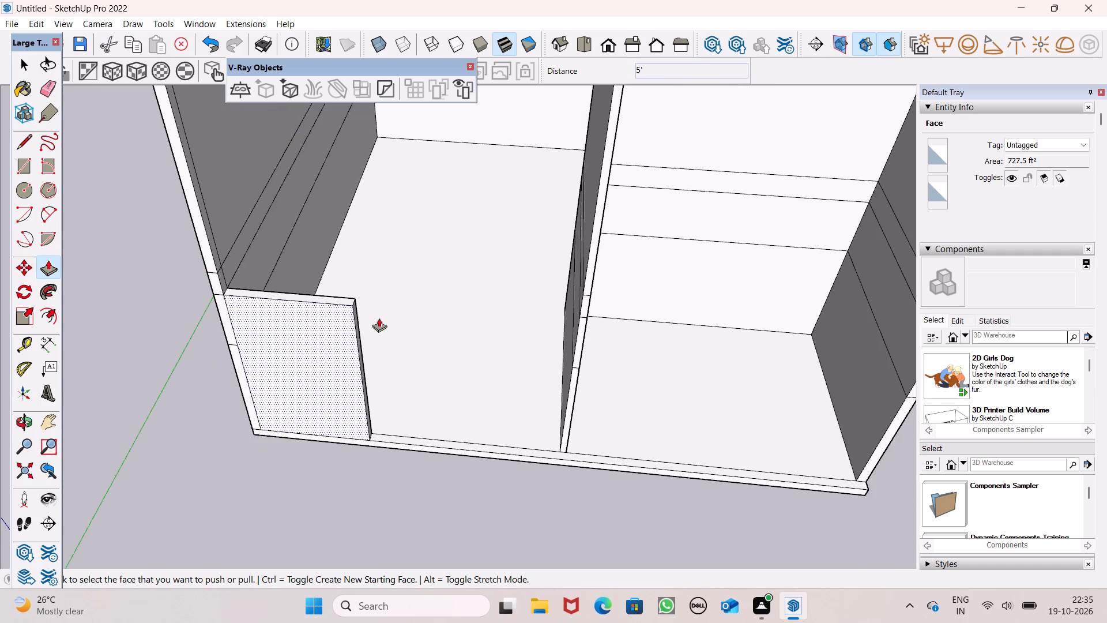
pyautogui.scroll(-4, 382, 321)
pyautogui.moveTo(413, 347); pyautogui.dragTo(129, 371, button='middle')
pyautogui.scroll(2, 446, 154)
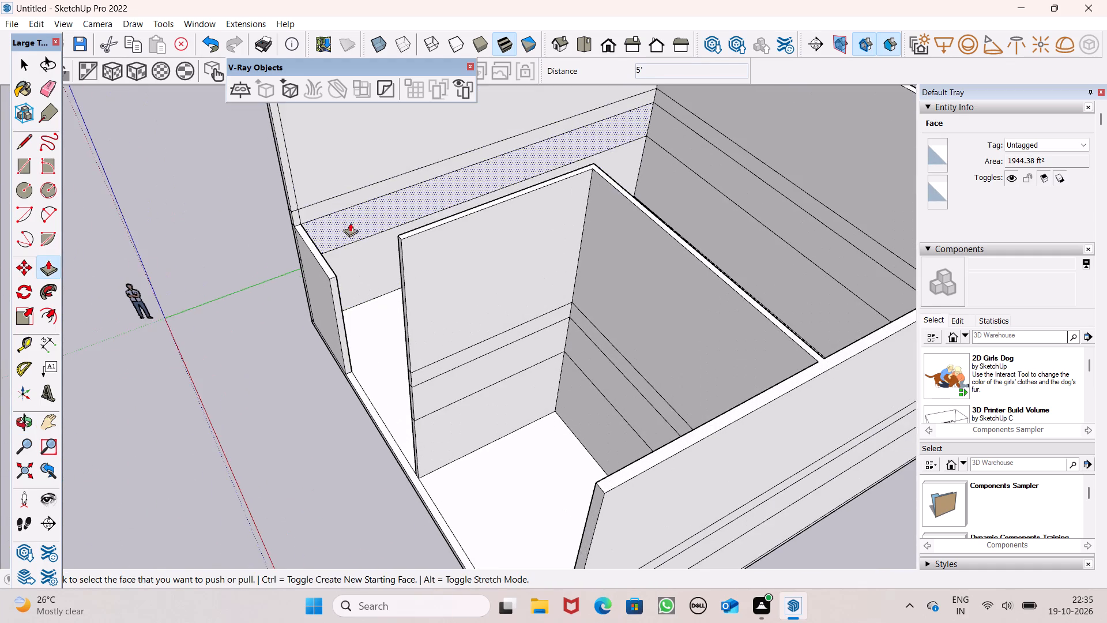
pyautogui.moveTo(352, 251); pyautogui.dragTo(446, 309, button='middle')
pyautogui.scroll(-2, 387, 292)
pyautogui.moveTo(338, 355); pyautogui.dragTo(262, 466, button='middle')
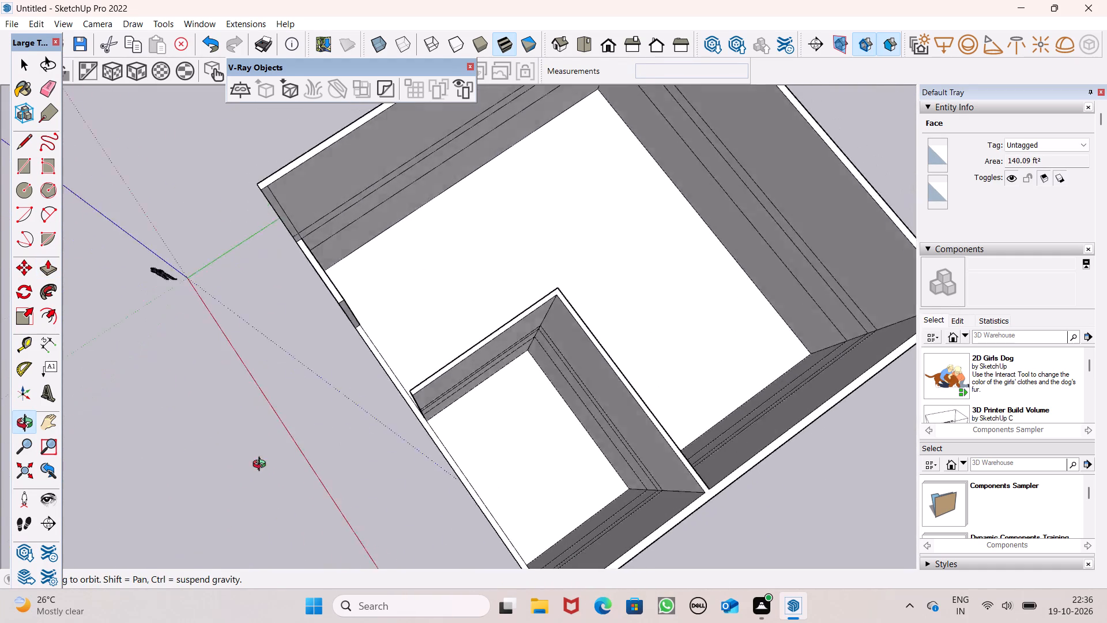
pyautogui.moveTo(262, 466); pyautogui.dragTo(1, 335, button='middle')
pyautogui.scroll(6, 416, 197)
pyautogui.moveTo(458, 295); pyautogui.dragTo(376, 342, button='middle')
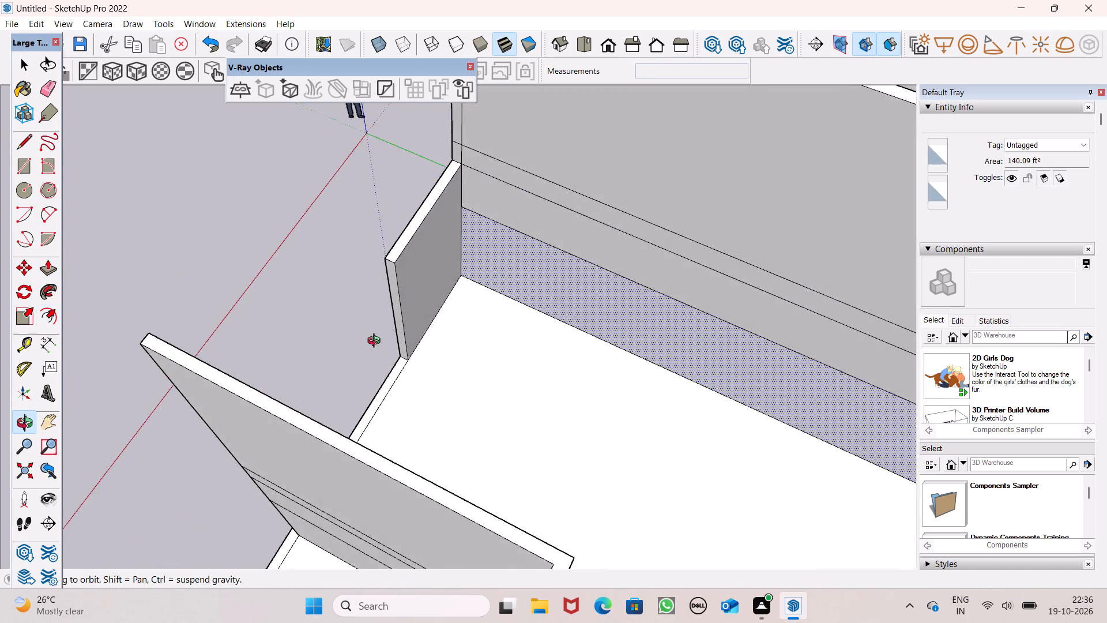
pyautogui.moveTo(376, 342); pyautogui.dragTo(608, 375, button='middle')
pyautogui.scroll(-2, 215, 332)
pyautogui.moveTo(317, 362); pyautogui.dragTo(603, 304, button='middle')
pyautogui.scroll(-4, 598, 302)
pyautogui.moveTo(461, 362); pyautogui.dragTo(572, 237, button='middle')
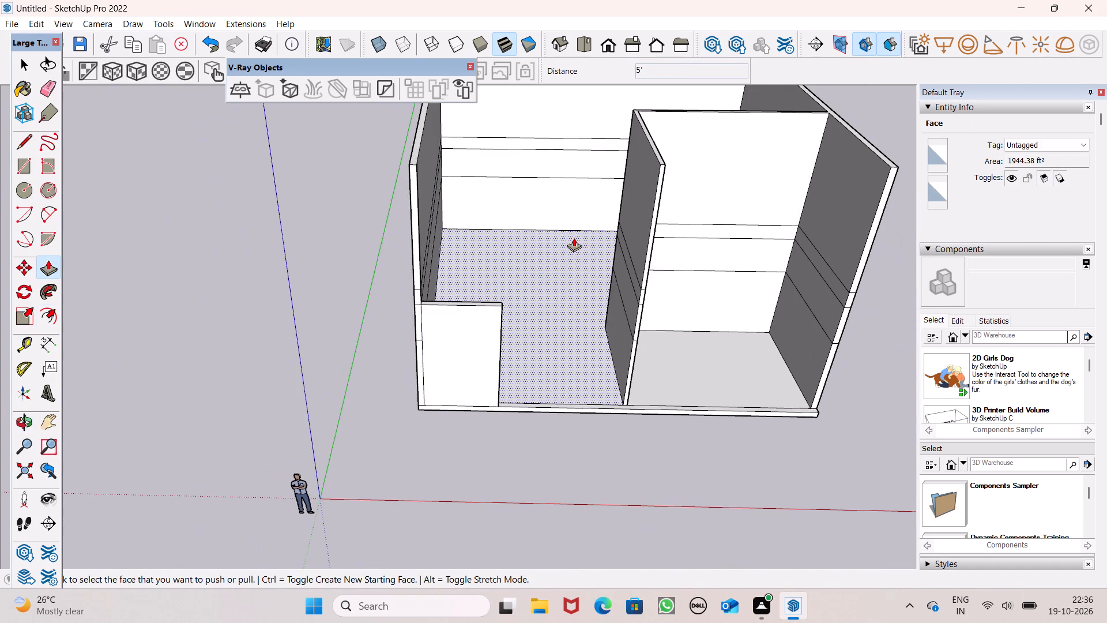
pyautogui.scroll(1, 480, 310)
pyautogui.moveTo(478, 310); pyautogui.dragTo(375, 280, button='middle')
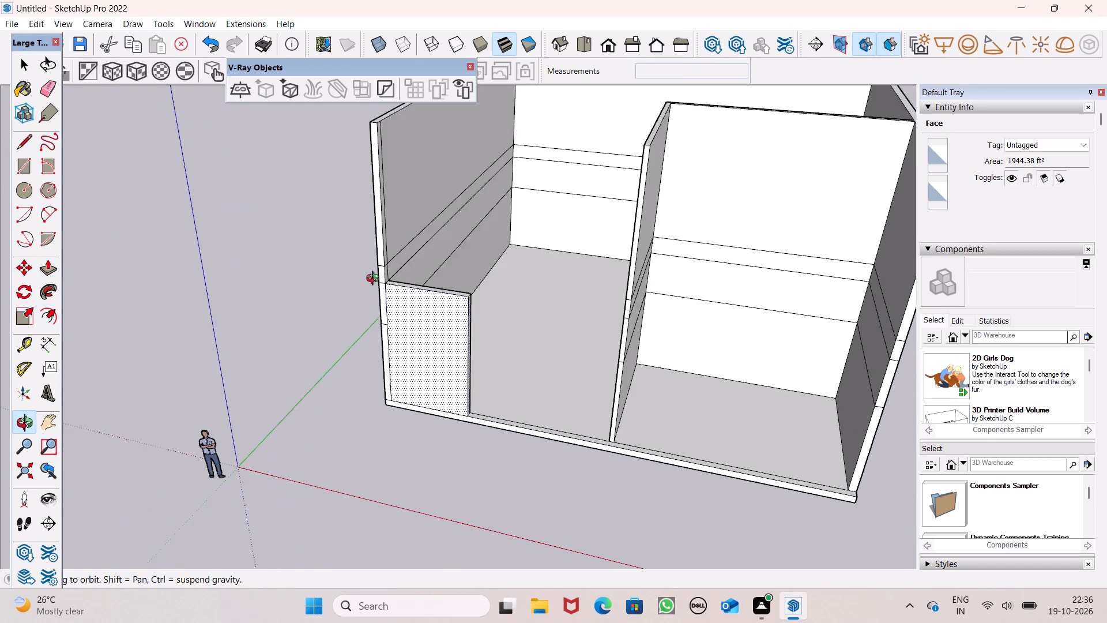
pyautogui.moveTo(375, 280); pyautogui.dragTo(407, 261, button='middle')
pyautogui.scroll(6, 418, 257)
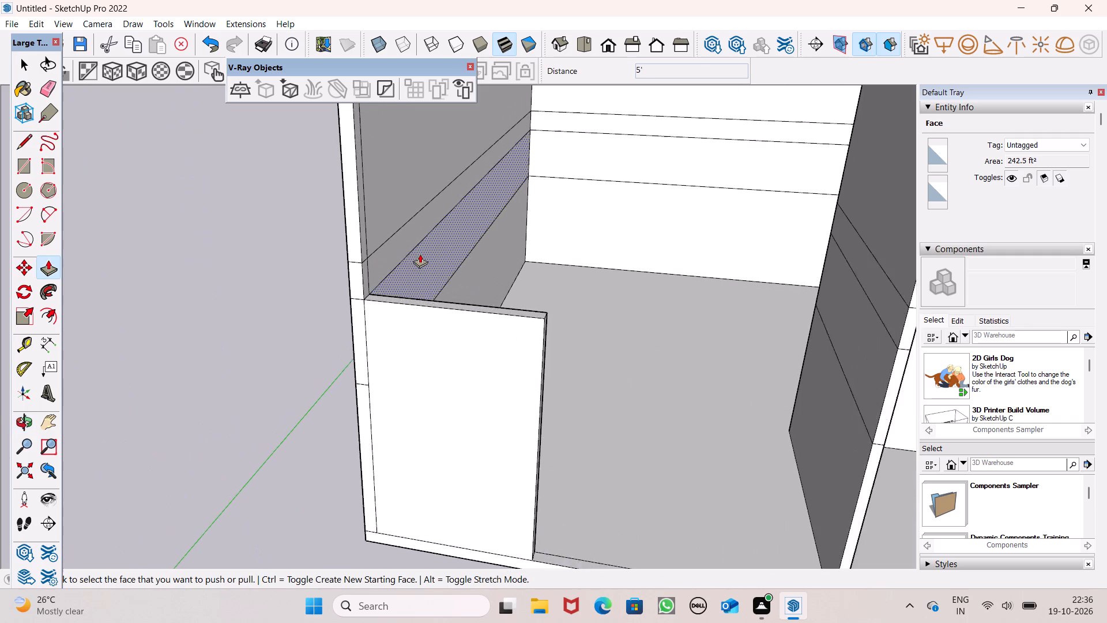
pyautogui.scroll(2, 420, 254)
pyautogui.scroll(-5, 368, 253)
pyautogui.moveTo(364, 273); pyautogui.dragTo(429, 282, button='middle')
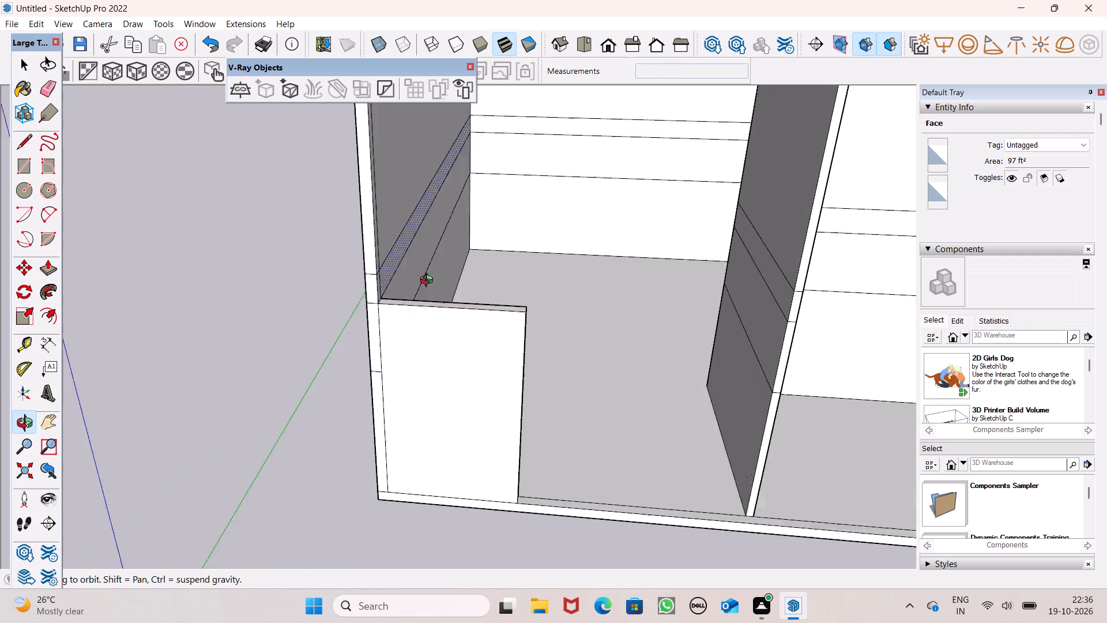
pyautogui.moveTo(429, 282); pyautogui.dragTo(433, 280, button='middle')
pyautogui.scroll(-3, 427, 270)
pyautogui.moveTo(431, 286); pyautogui.dragTo(413, 277, button='middle')
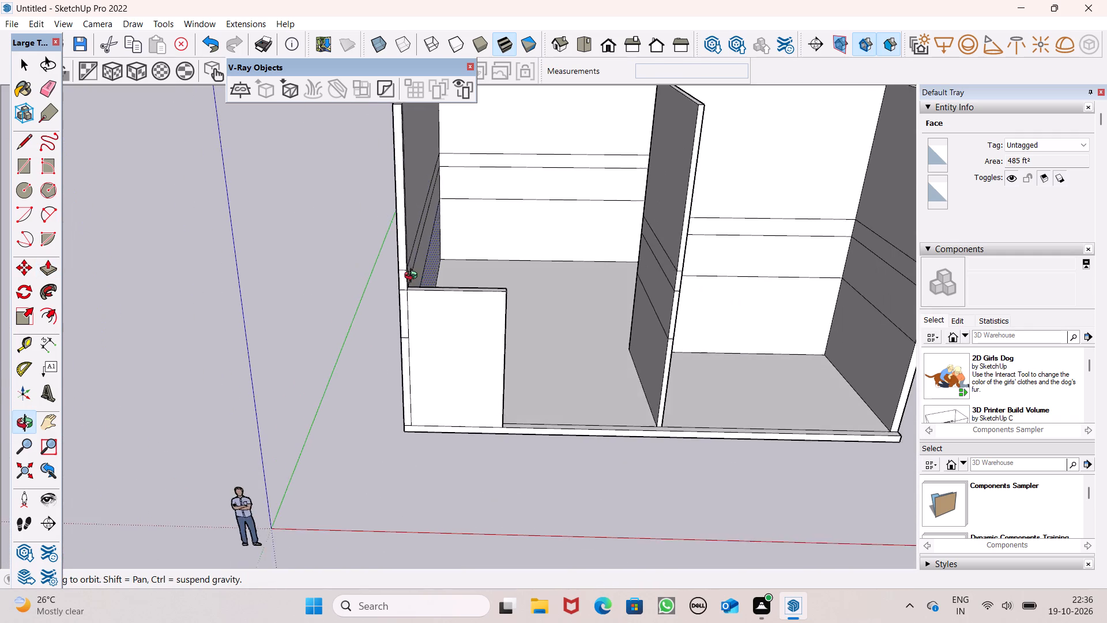
pyautogui.moveTo(413, 277); pyautogui.dragTo(86, 401, button='middle')
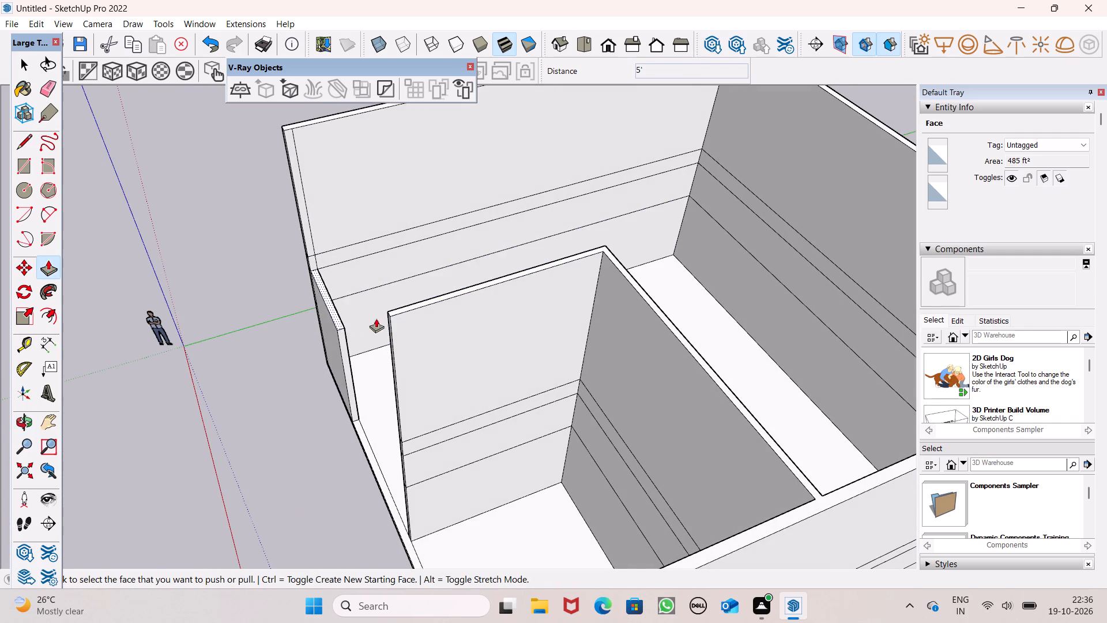
pyautogui.moveTo(388, 310); pyautogui.dragTo(690, 197, button='middle')
pyautogui.scroll(1, 690, 197)
pyautogui.scroll(-4, 581, 236)
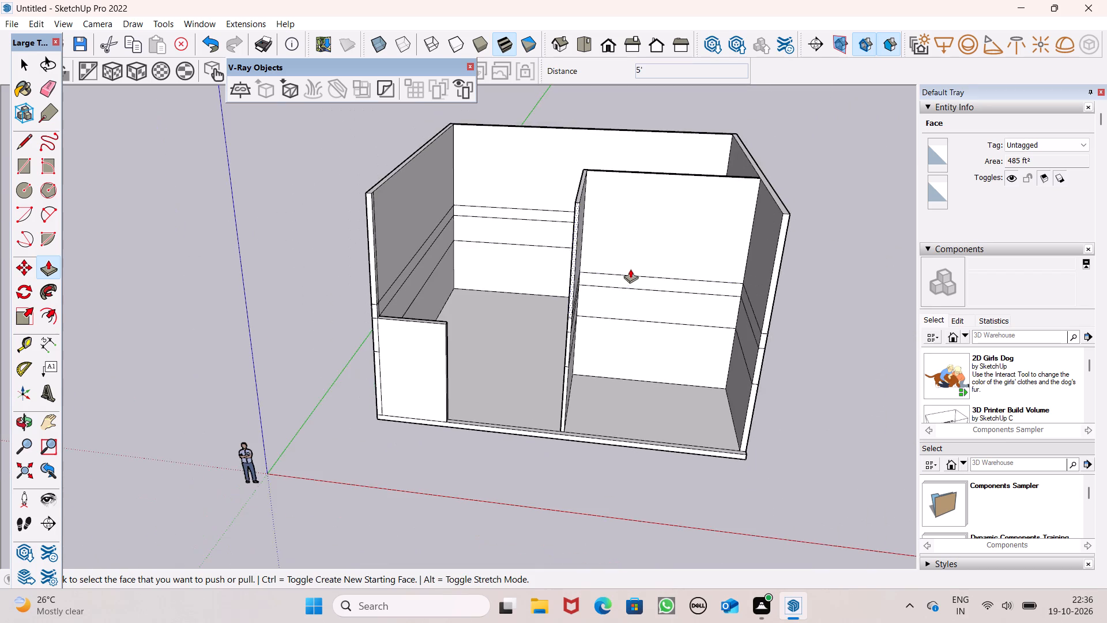
# Undo the front corner wall raise and the added 15', 2' and 5' bands on the walls and partition.
pyautogui.moveTo(634, 265); pyautogui.dragTo(572, 226, button='middle')
pyautogui.scroll(1, 572, 225)
pyautogui.moveTo(660, 322); pyautogui.dragTo(669, 282, button='middle')
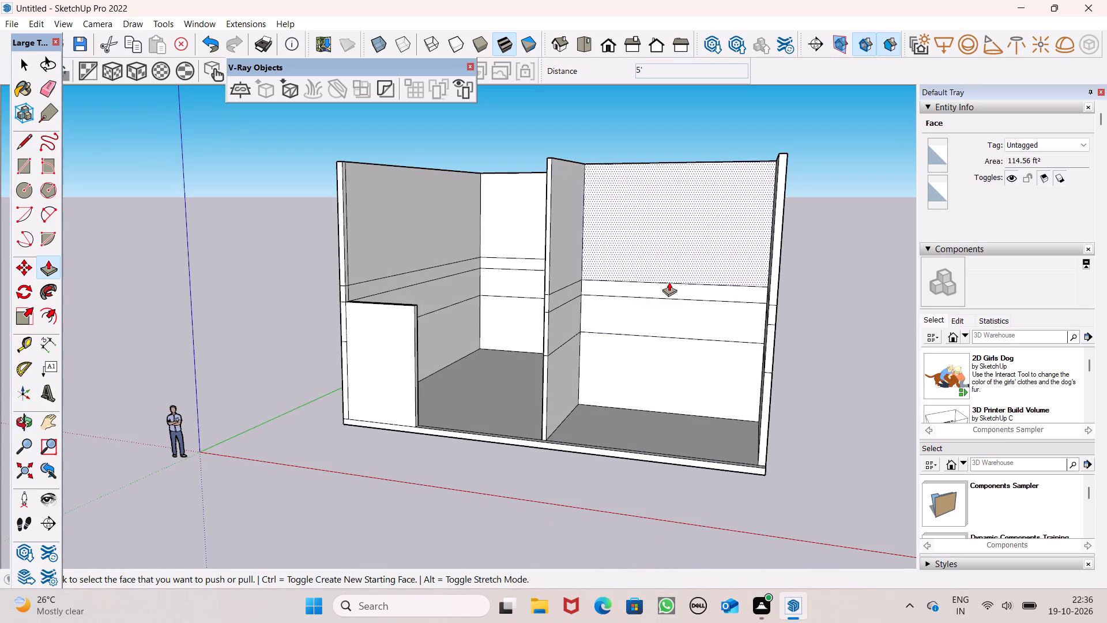
pyautogui.scroll(1, 636, 325)
pyautogui.moveTo(636, 325); pyautogui.dragTo(671, 286, button='middle')
pyautogui.scroll(-2, 672, 287)
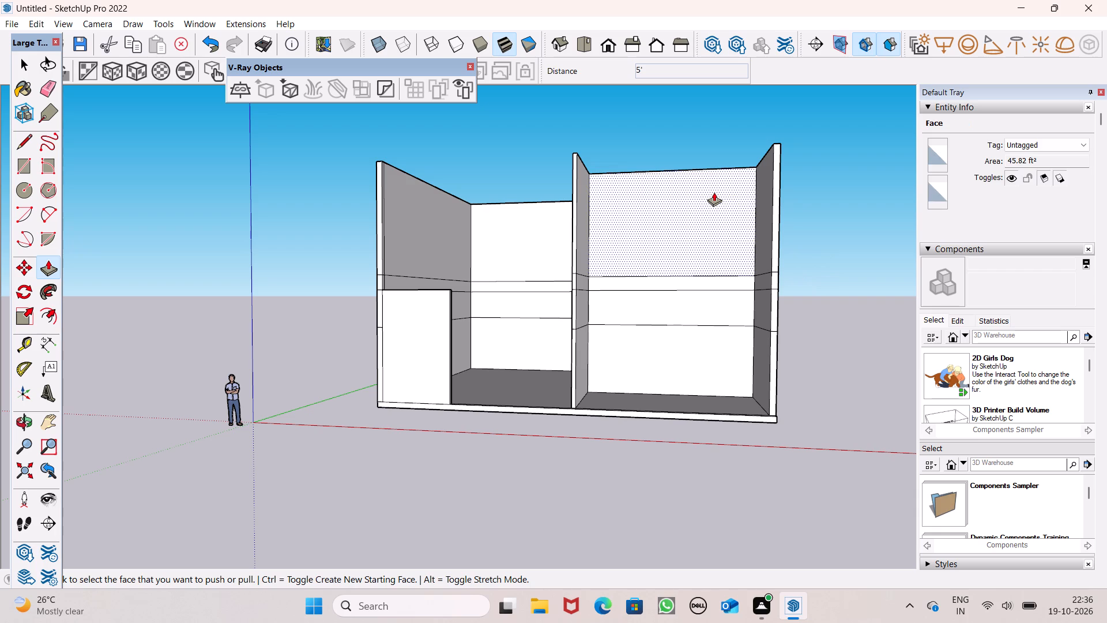
pyautogui.hotkey('ctrl', 'z')
pyautogui.hotkey('ctrl', 'z')
pyautogui.press('z')
pyautogui.hotkey('ctrl', 'z')
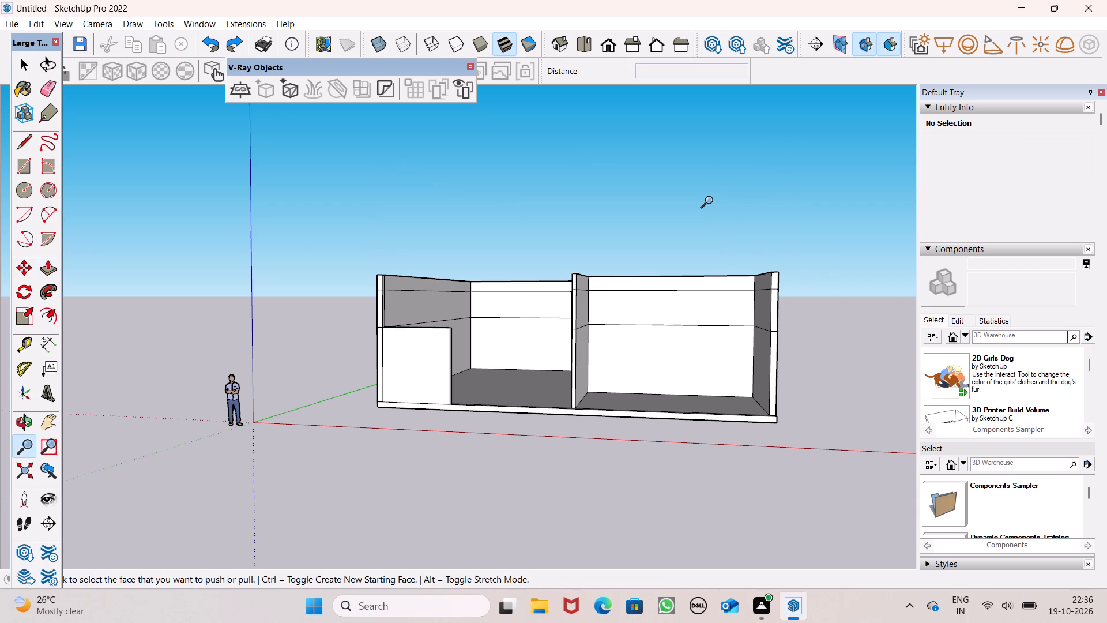
pyautogui.hotkey('ctrl', 'z')
# Draw two short lines along the inner top edge of the back wall near its corner, the first about 1' 9" long.
pyautogui.scroll(-3, 654, 260)
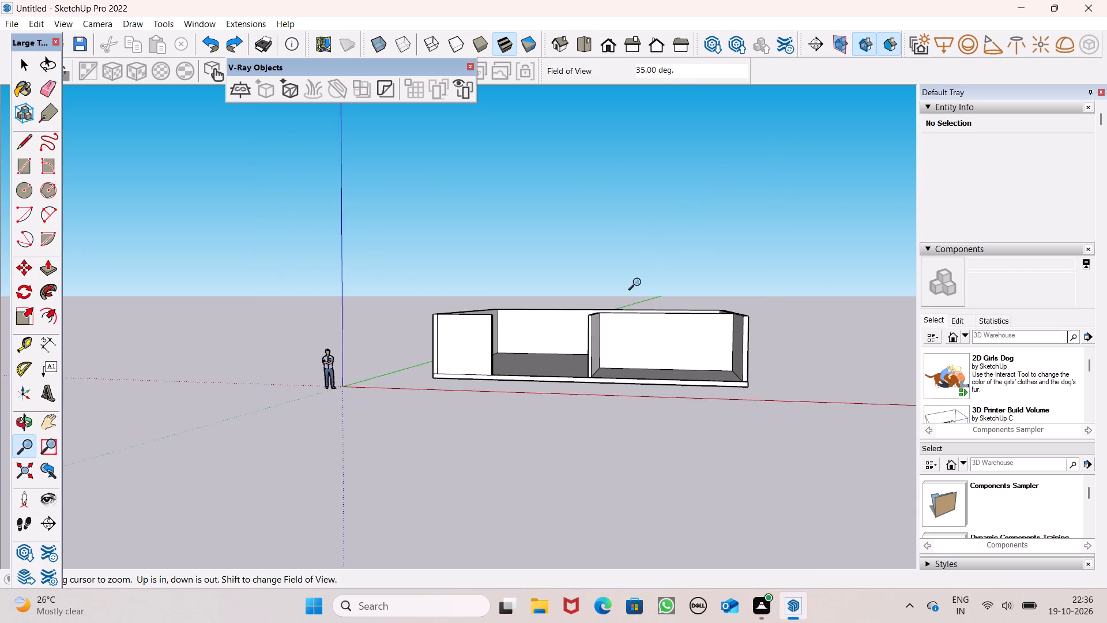
pyautogui.scroll(-1, 639, 282)
pyautogui.moveTo(637, 331); pyautogui.dragTo(631, 547, button='middle')
pyautogui.scroll(-2, 588, 449)
pyautogui.moveTo(587, 447); pyautogui.dragTo(624, 476, button='middle')
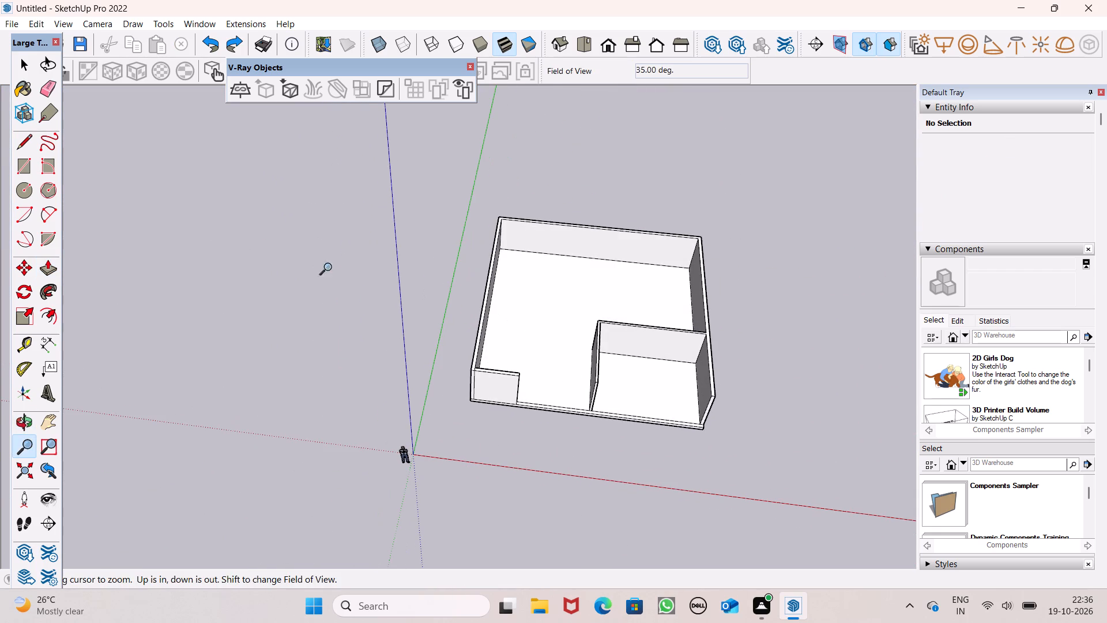
pyautogui.click(18, 142)
pyautogui.scroll(4, 325, 175)
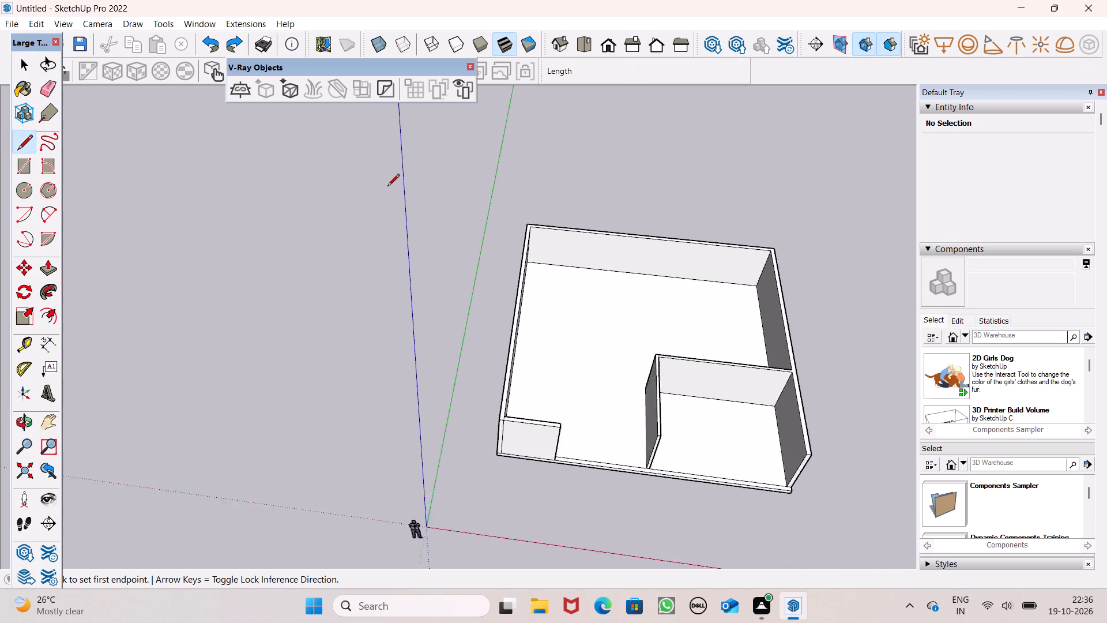
pyautogui.scroll(2, 387, 187)
pyautogui.scroll(5, 566, 232)
pyautogui.click(580, 240)
pyautogui.click(597, 243)
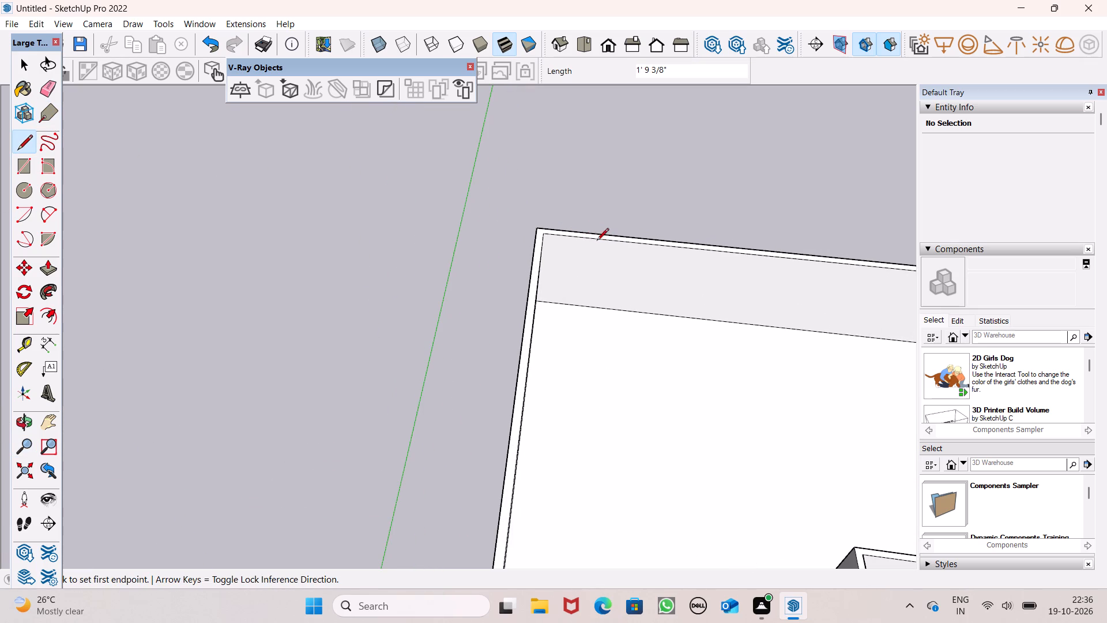
pyautogui.scroll(5, 563, 240)
pyautogui.click(560, 232)
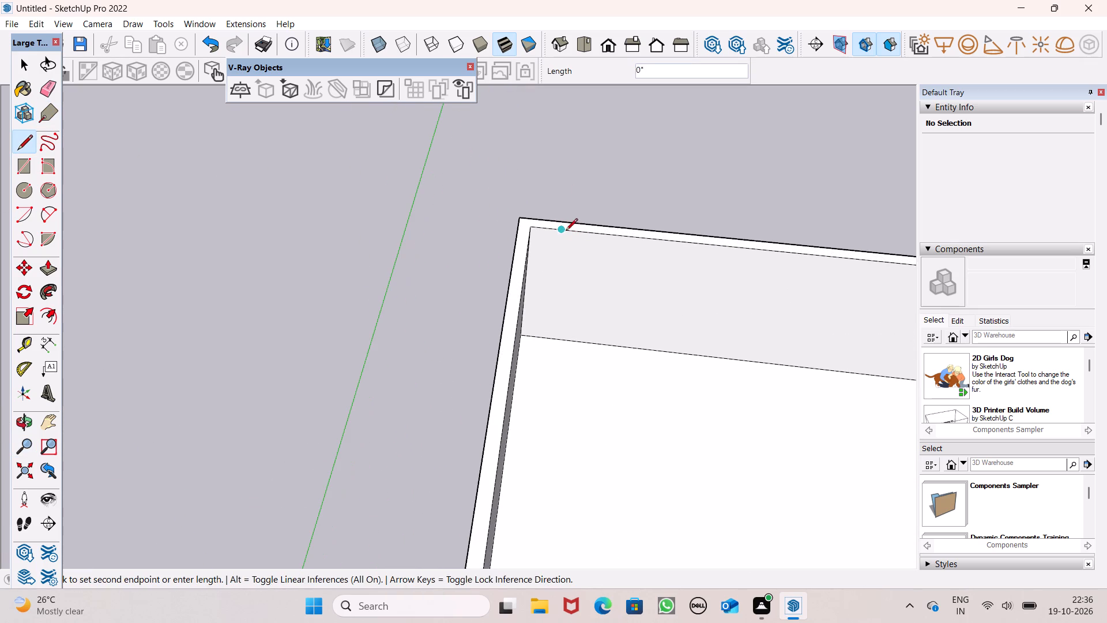
pyautogui.click(575, 232)
pyautogui.scroll(-13, 517, 163)
pyautogui.press('space')
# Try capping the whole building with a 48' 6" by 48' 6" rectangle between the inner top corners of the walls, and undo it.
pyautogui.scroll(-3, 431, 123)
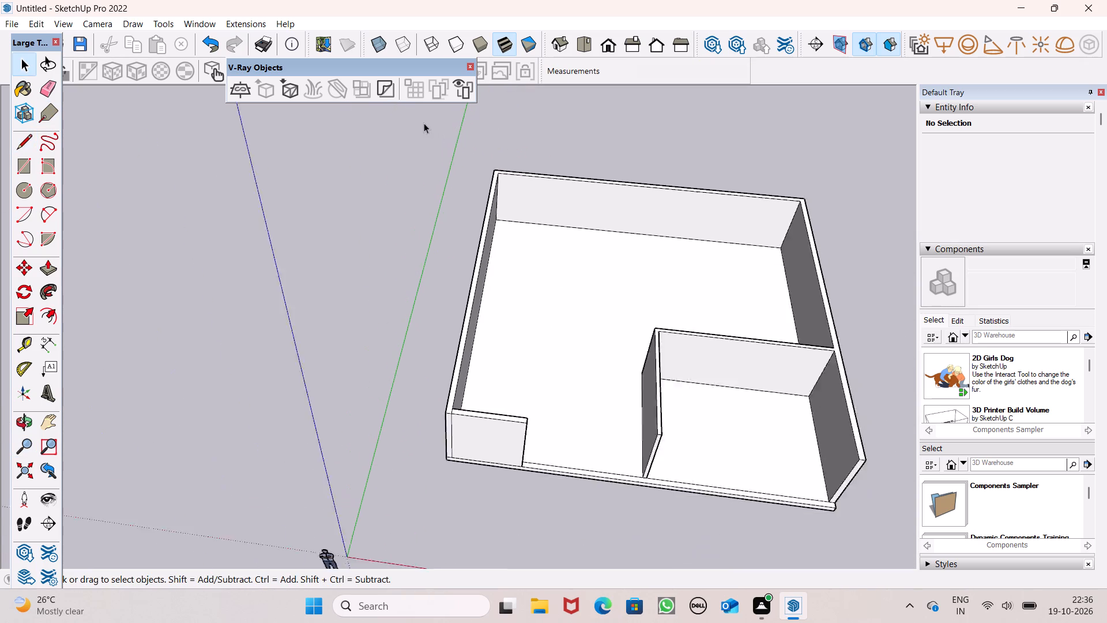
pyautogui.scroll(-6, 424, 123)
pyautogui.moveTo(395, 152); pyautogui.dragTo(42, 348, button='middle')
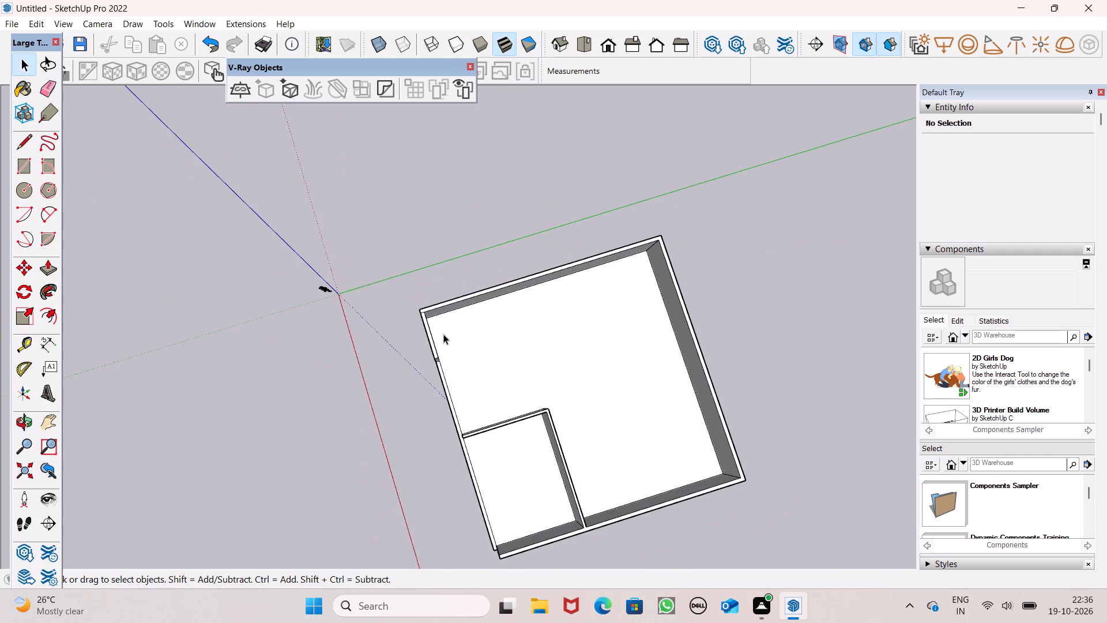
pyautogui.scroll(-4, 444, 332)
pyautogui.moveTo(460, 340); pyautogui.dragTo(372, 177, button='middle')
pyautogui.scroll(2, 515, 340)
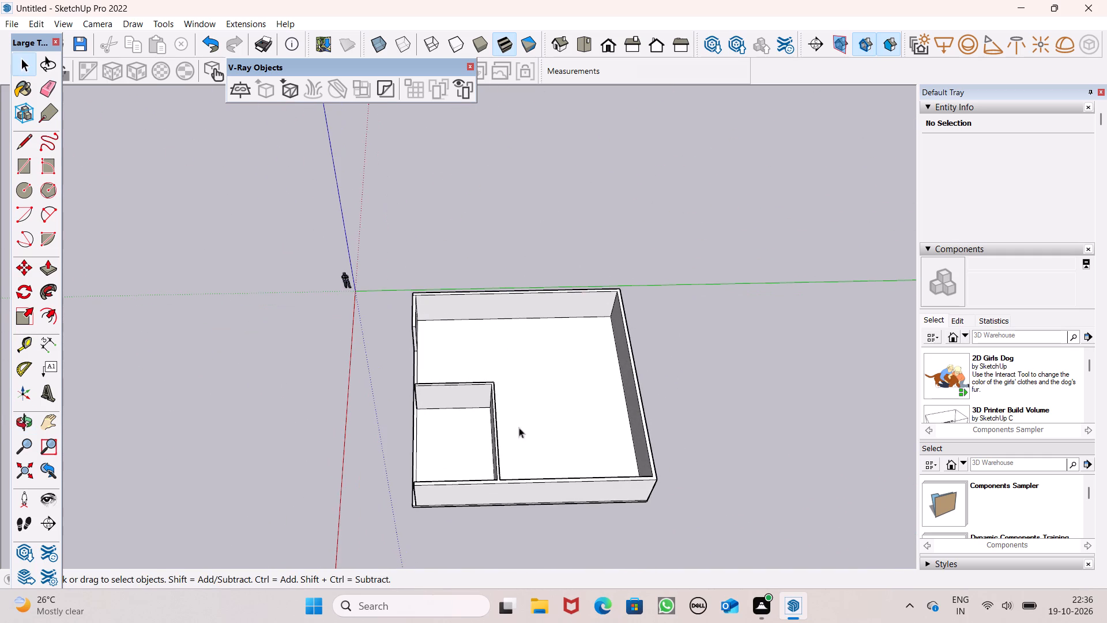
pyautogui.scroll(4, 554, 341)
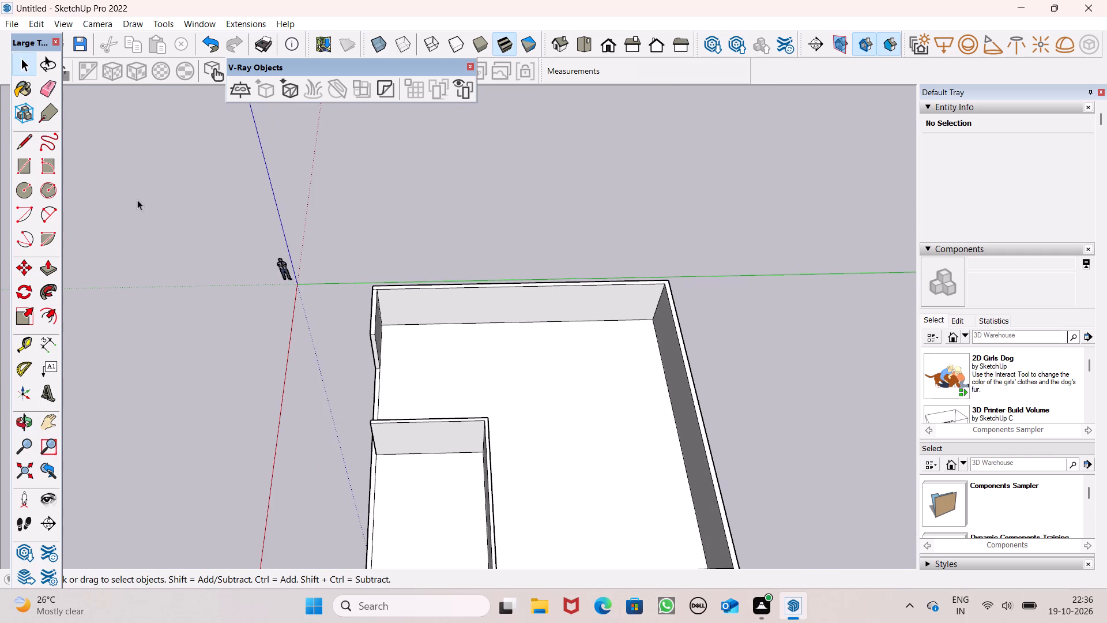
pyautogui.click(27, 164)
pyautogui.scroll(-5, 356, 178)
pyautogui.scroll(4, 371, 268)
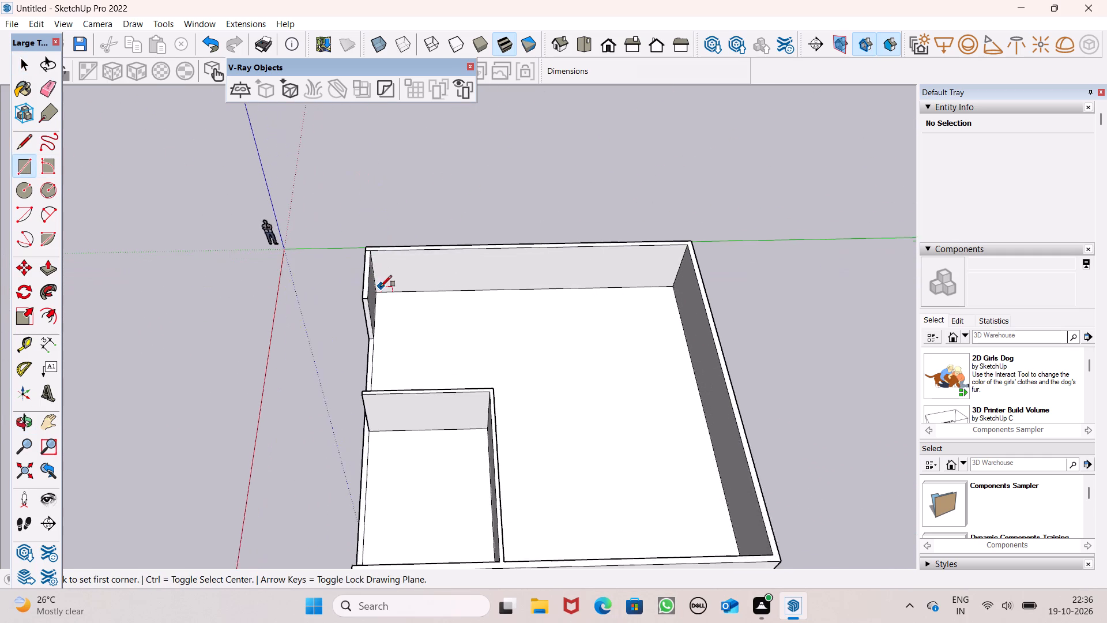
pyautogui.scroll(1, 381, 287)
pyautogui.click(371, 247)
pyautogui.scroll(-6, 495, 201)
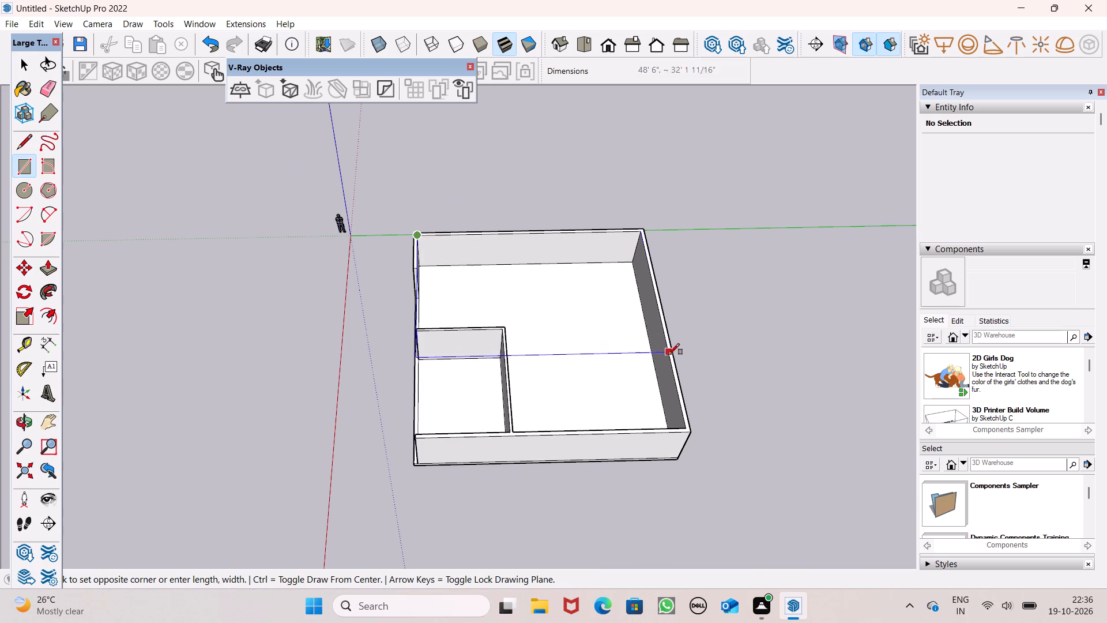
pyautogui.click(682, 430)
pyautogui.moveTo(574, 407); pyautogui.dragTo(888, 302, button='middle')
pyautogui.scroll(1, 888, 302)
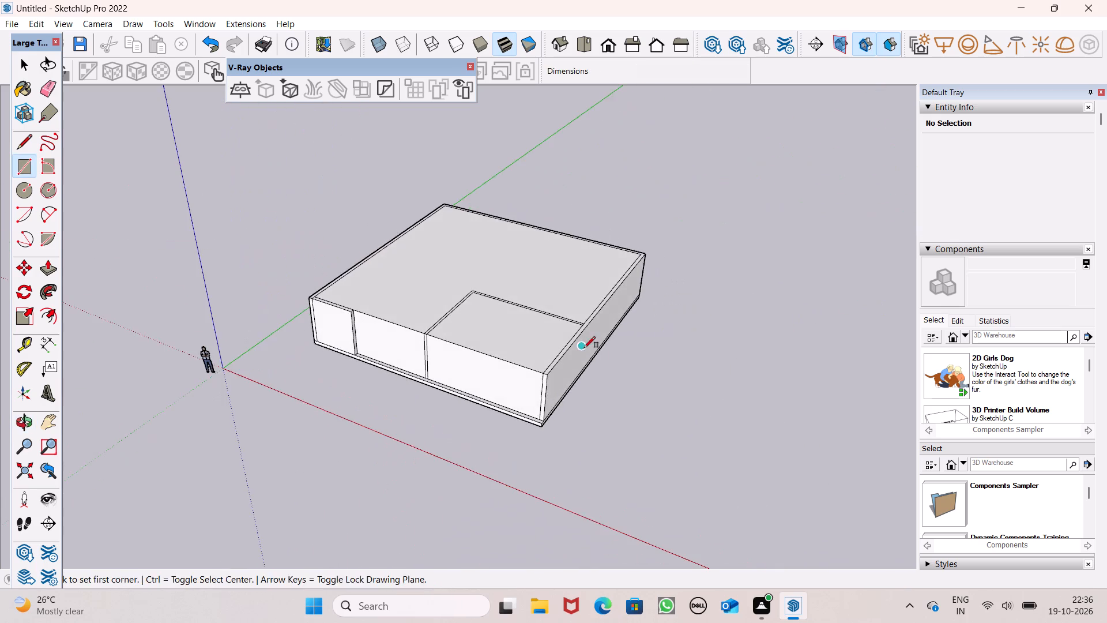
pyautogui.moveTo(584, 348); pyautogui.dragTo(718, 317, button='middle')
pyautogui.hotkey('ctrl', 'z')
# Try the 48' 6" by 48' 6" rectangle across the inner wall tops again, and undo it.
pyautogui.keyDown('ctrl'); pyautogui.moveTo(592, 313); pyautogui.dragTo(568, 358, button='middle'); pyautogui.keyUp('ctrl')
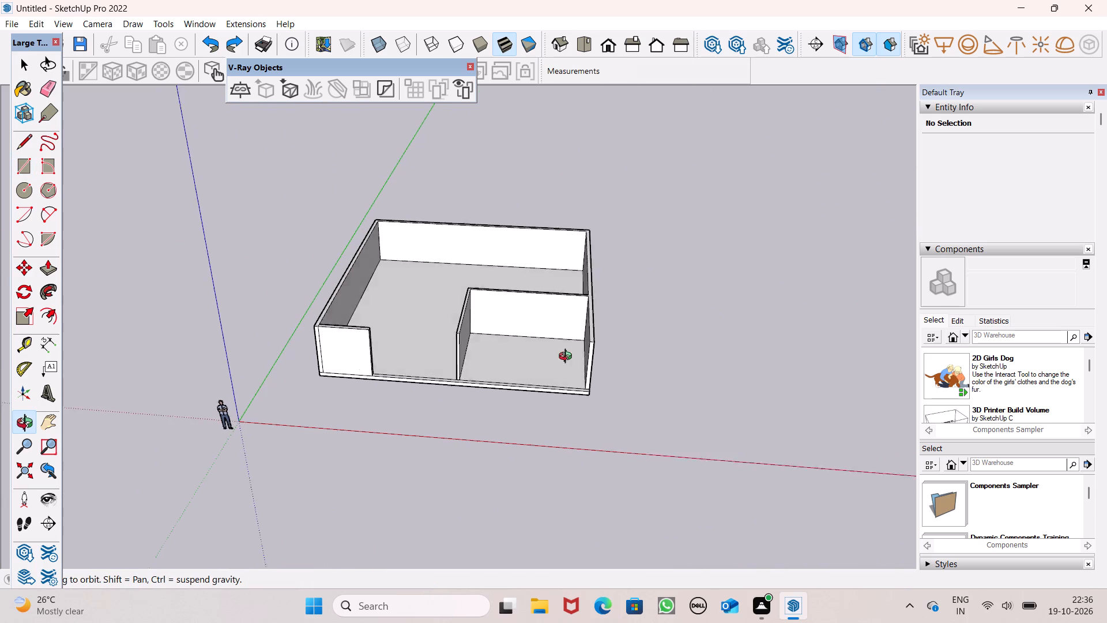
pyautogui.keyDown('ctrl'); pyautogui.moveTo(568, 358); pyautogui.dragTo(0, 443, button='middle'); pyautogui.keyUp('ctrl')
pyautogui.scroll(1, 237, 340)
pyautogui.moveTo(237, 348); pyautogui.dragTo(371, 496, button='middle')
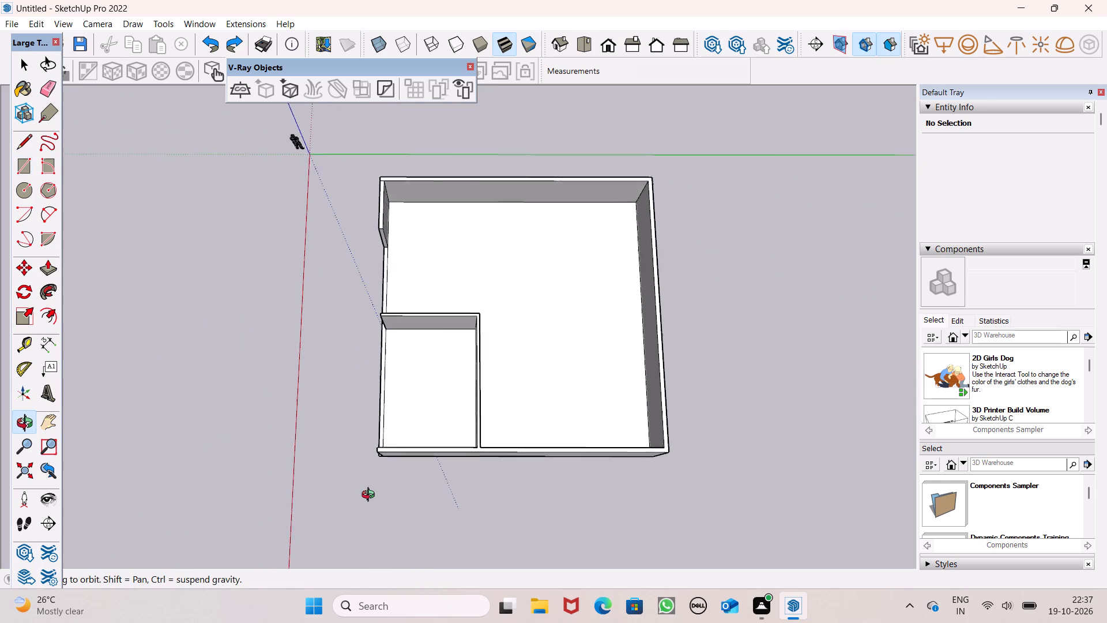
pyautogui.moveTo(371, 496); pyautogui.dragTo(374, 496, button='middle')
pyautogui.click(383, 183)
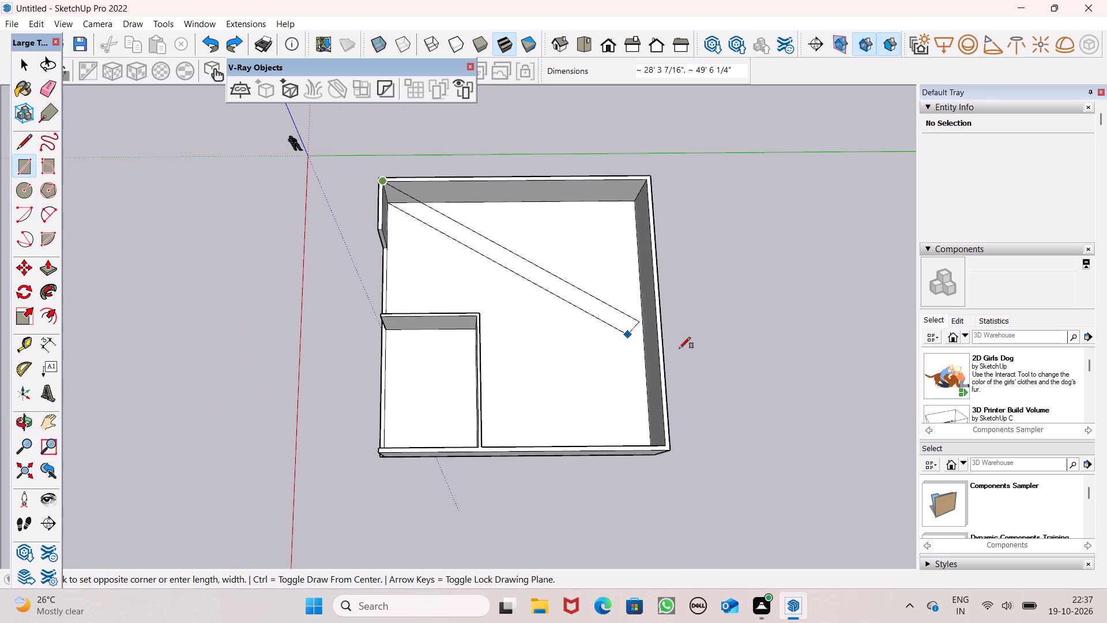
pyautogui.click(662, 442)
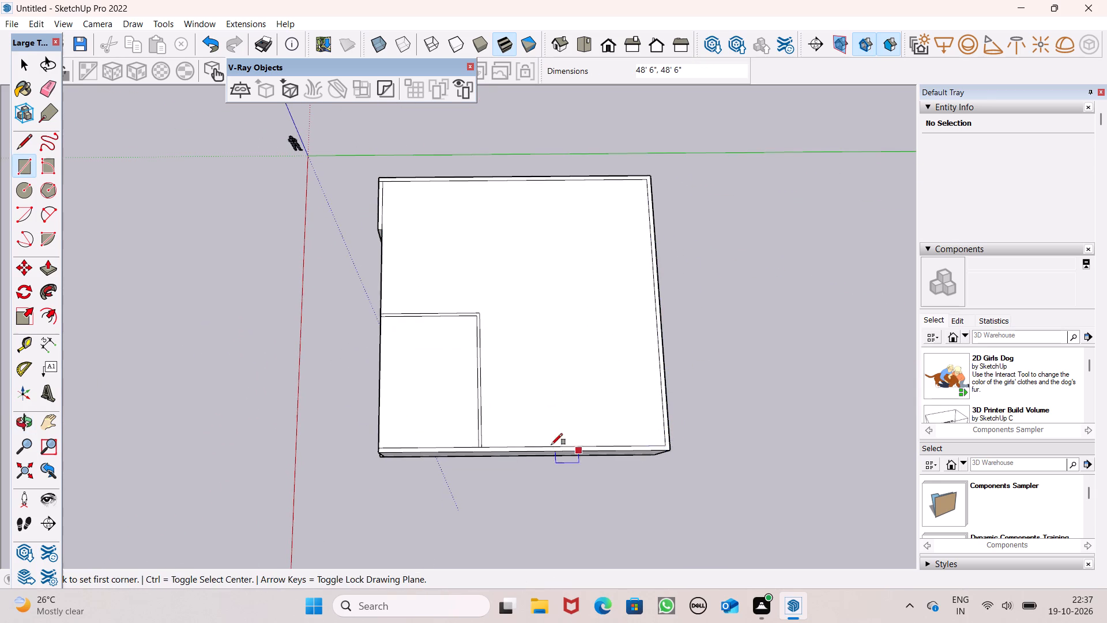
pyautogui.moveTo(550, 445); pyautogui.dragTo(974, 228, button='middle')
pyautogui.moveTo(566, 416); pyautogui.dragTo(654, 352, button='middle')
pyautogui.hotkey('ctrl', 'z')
# Draw a 48' 6" by 31' 15/16" rectangle at wall-top level over the rear area, from the partition's back face to the back wall.
pyautogui.moveTo(595, 363); pyautogui.dragTo(51, 519, button='middle')
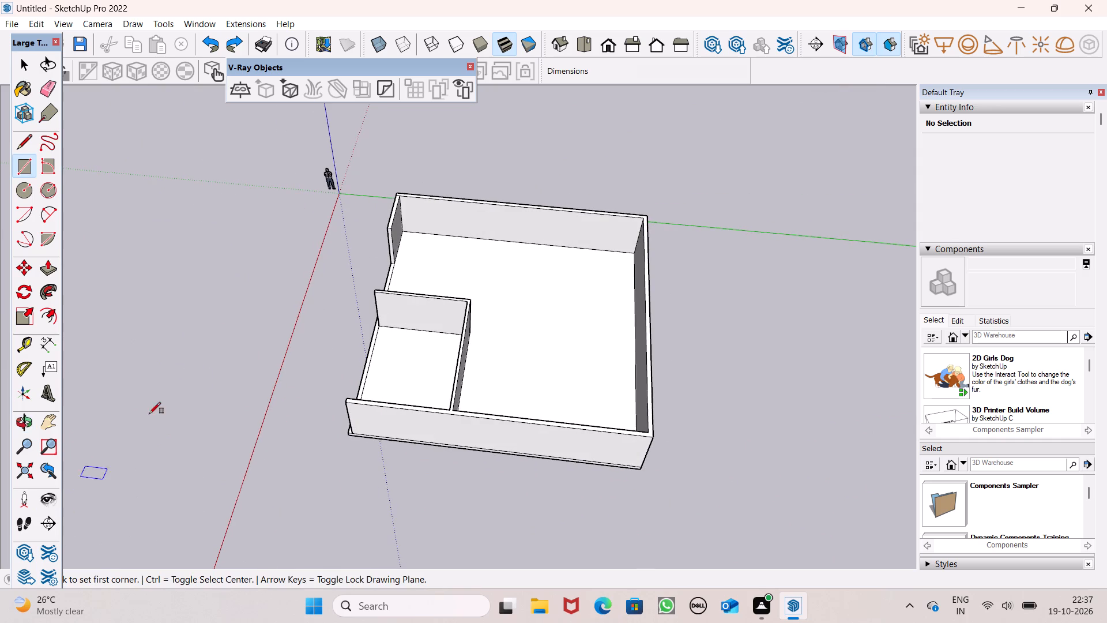
pyautogui.scroll(1, 224, 306)
pyautogui.moveTo(511, 457); pyautogui.dragTo(106, 476, button='middle')
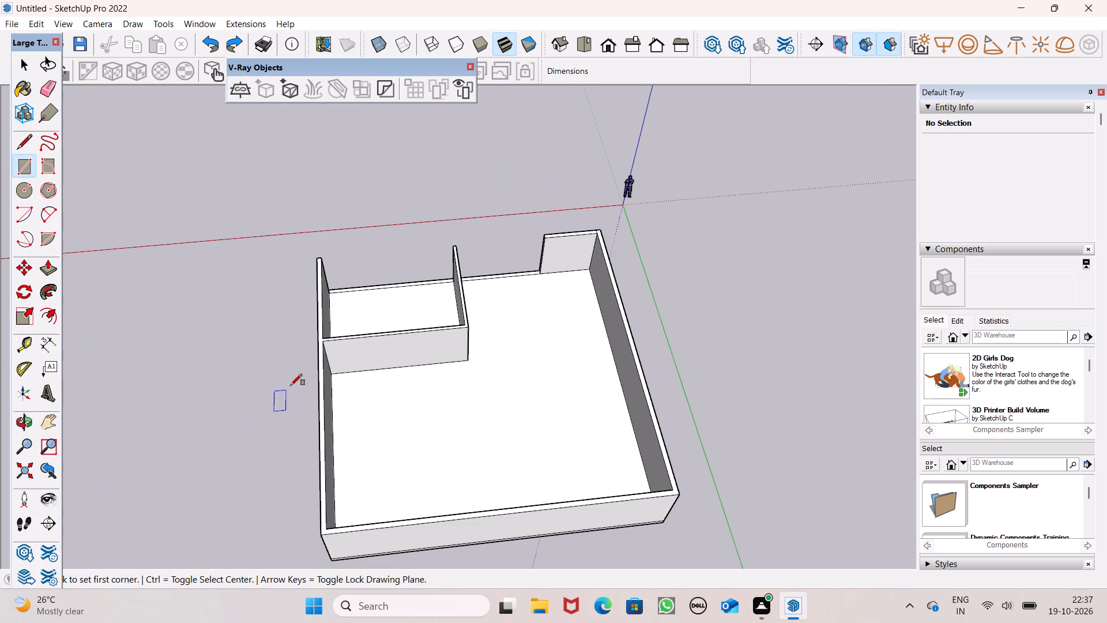
pyautogui.click(326, 345)
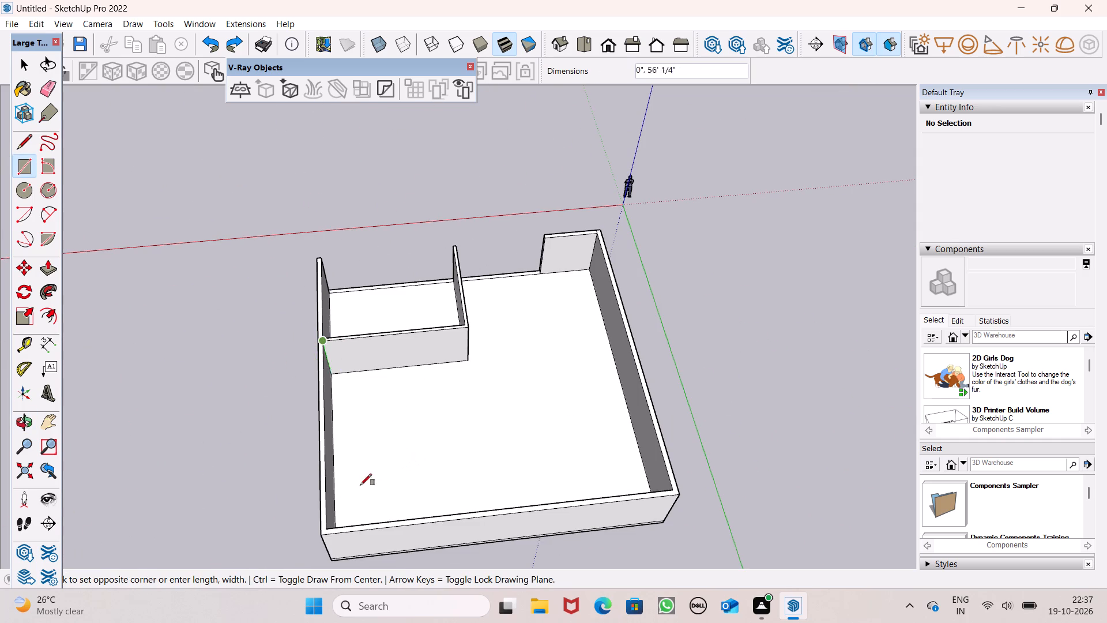
pyautogui.click(324, 532)
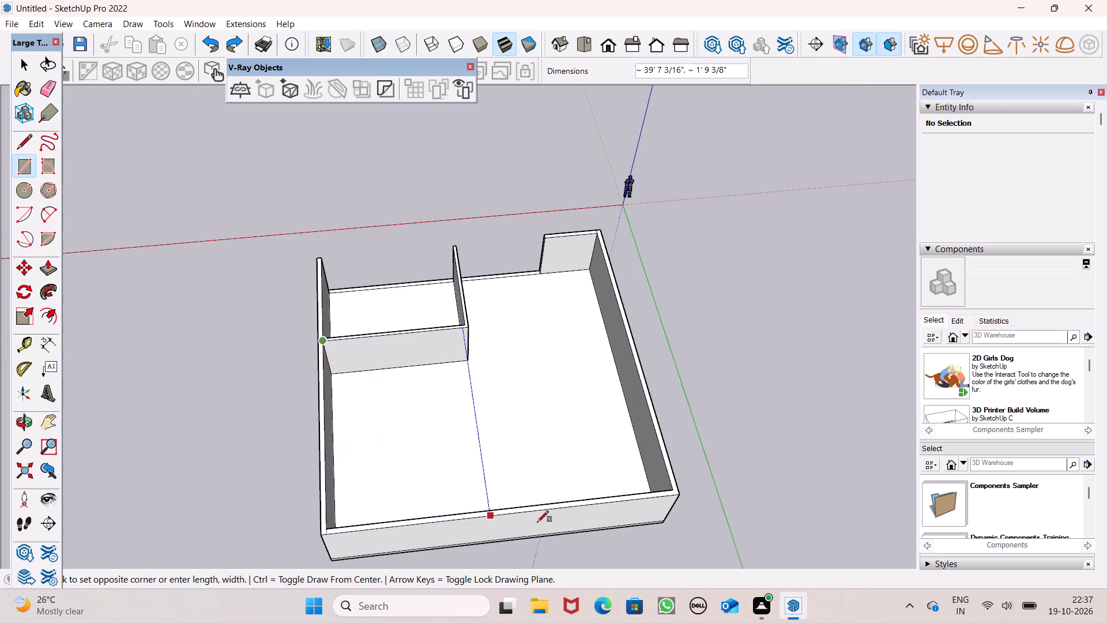
pyautogui.click(669, 489)
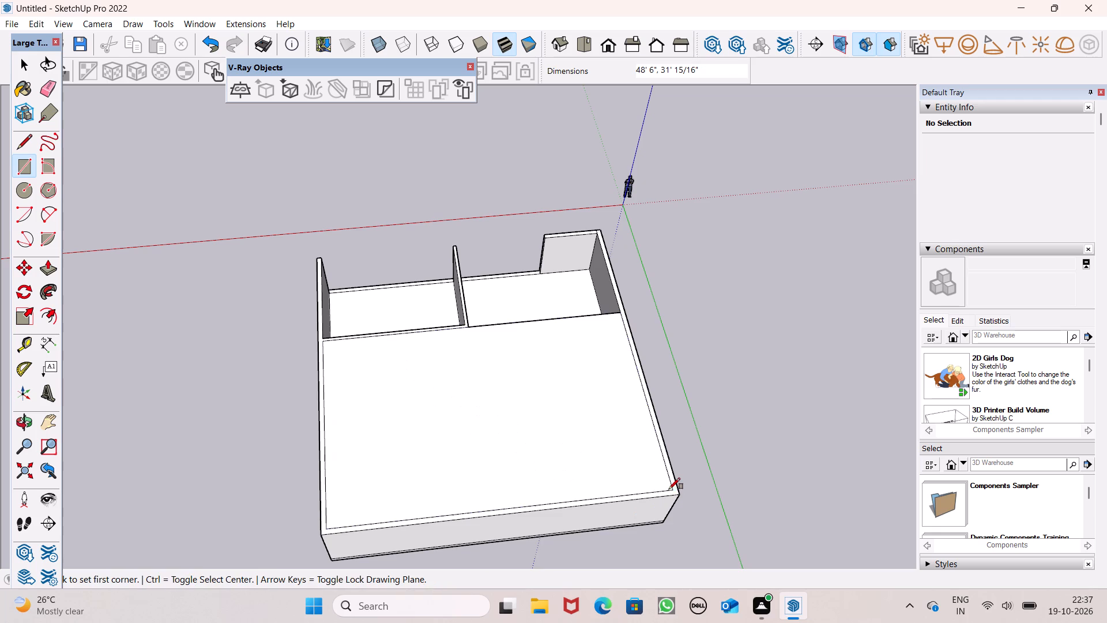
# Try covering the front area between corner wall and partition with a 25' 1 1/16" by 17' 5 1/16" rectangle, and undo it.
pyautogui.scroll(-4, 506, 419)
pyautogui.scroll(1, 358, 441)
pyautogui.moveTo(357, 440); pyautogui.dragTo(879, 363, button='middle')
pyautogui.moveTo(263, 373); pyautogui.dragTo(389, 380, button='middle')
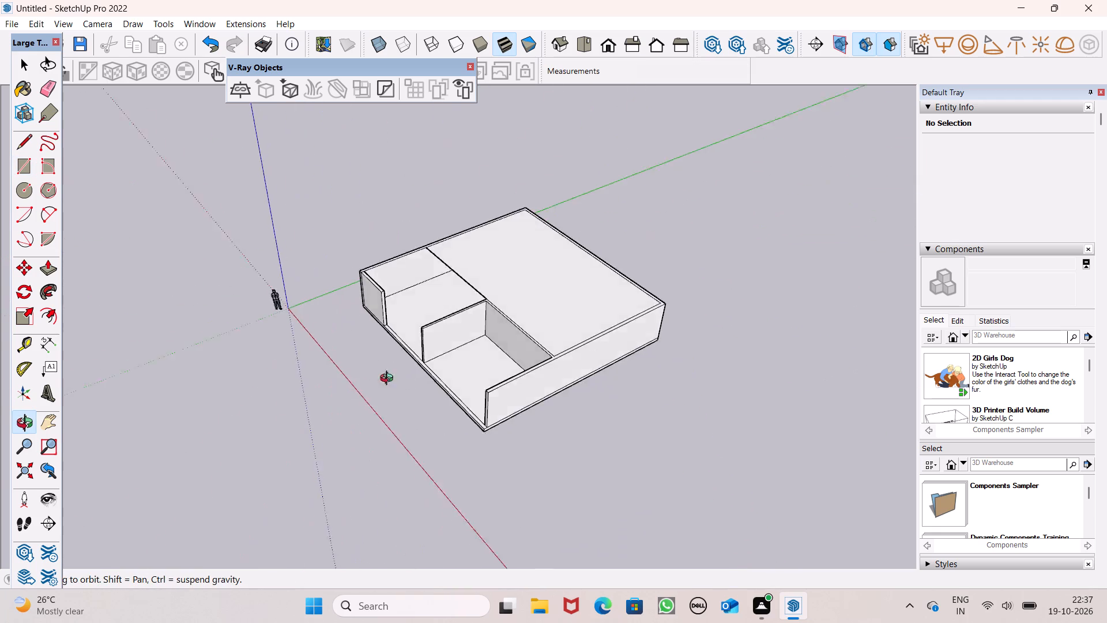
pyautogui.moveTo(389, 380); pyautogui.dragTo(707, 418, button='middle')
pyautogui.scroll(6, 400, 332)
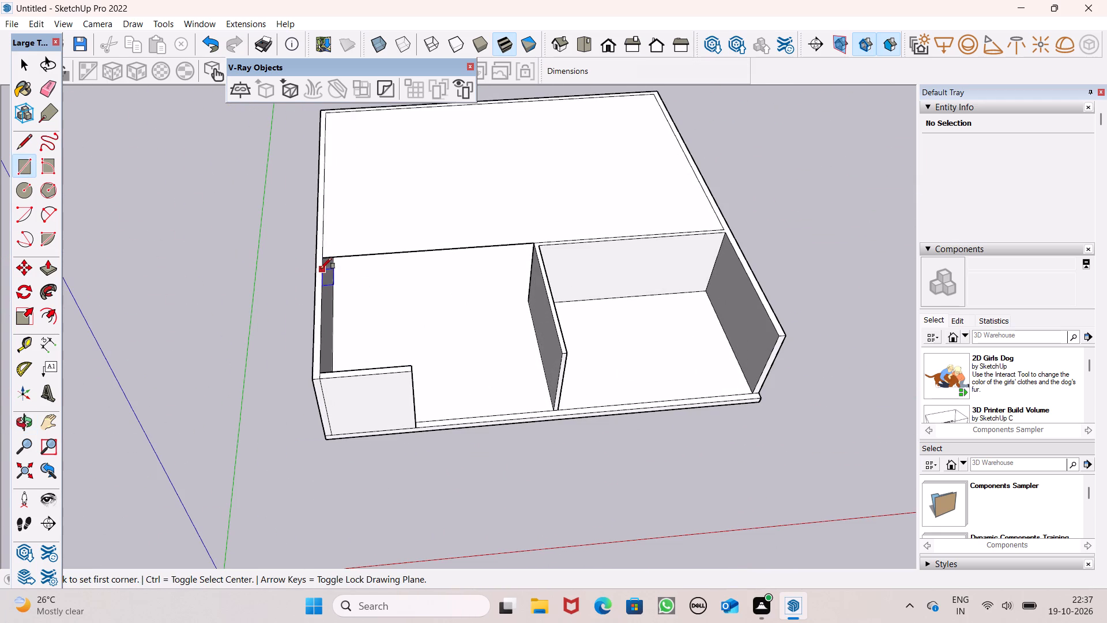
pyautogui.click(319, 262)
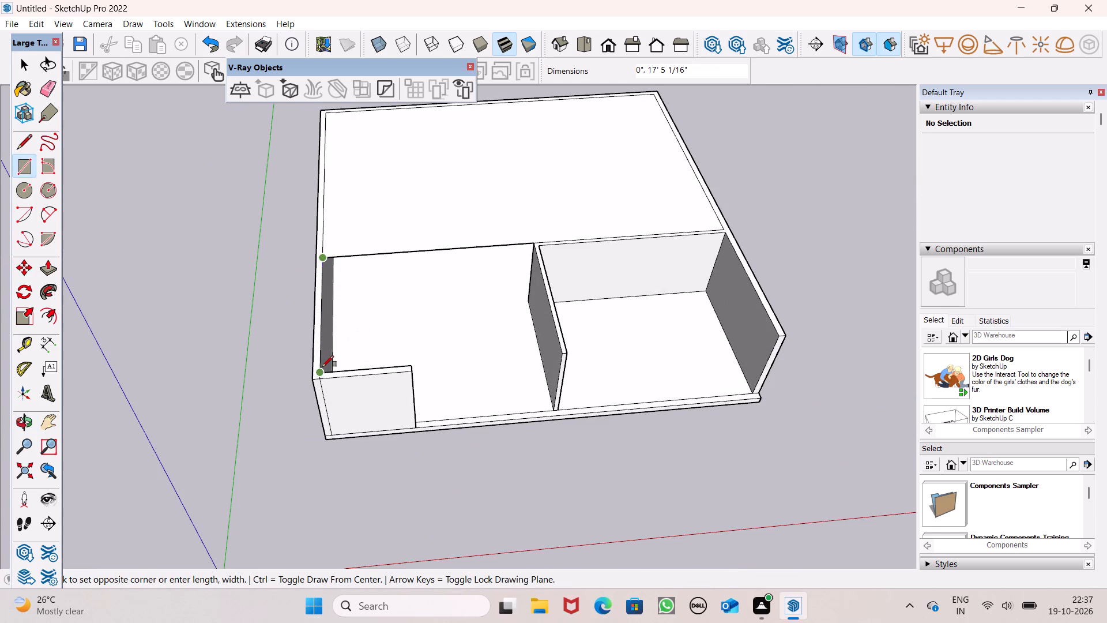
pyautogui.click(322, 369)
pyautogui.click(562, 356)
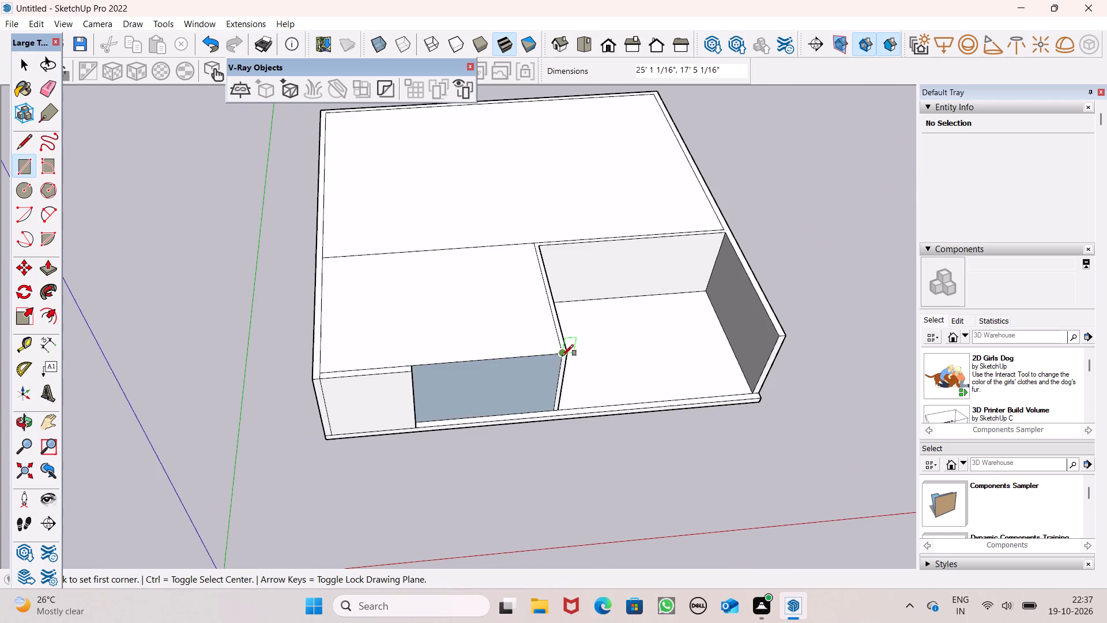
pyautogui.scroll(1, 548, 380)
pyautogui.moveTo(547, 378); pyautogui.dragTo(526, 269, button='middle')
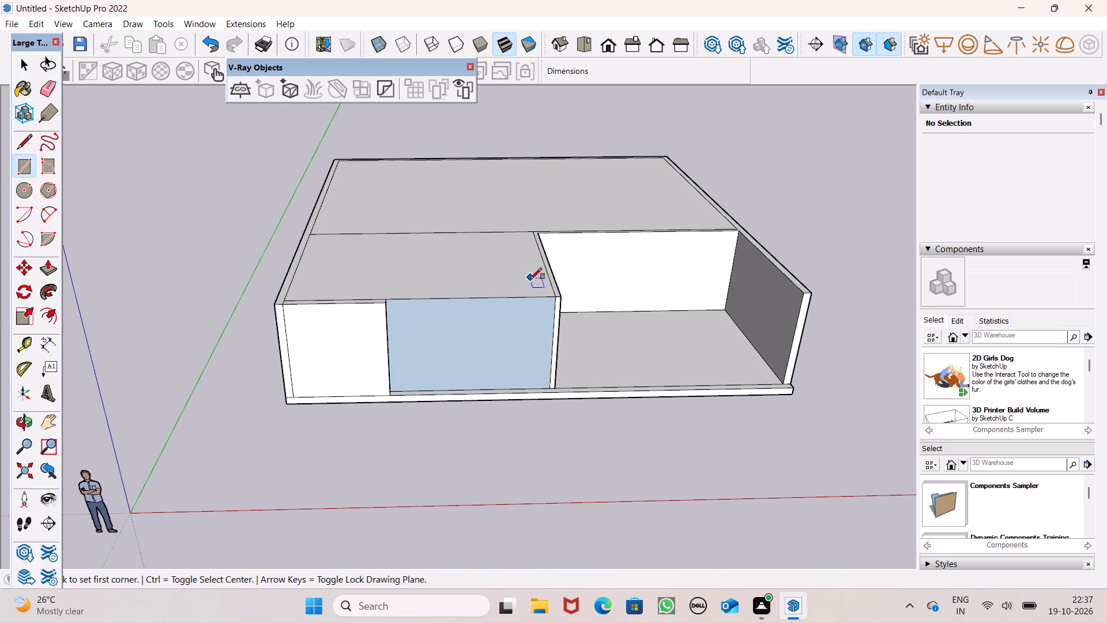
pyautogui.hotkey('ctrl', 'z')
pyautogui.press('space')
# Push/pull the rear roof face 6" downward from its underside to form the slab.
pyautogui.scroll(-3, 534, 302)
pyautogui.moveTo(567, 314); pyautogui.dragTo(580, 254, button='middle')
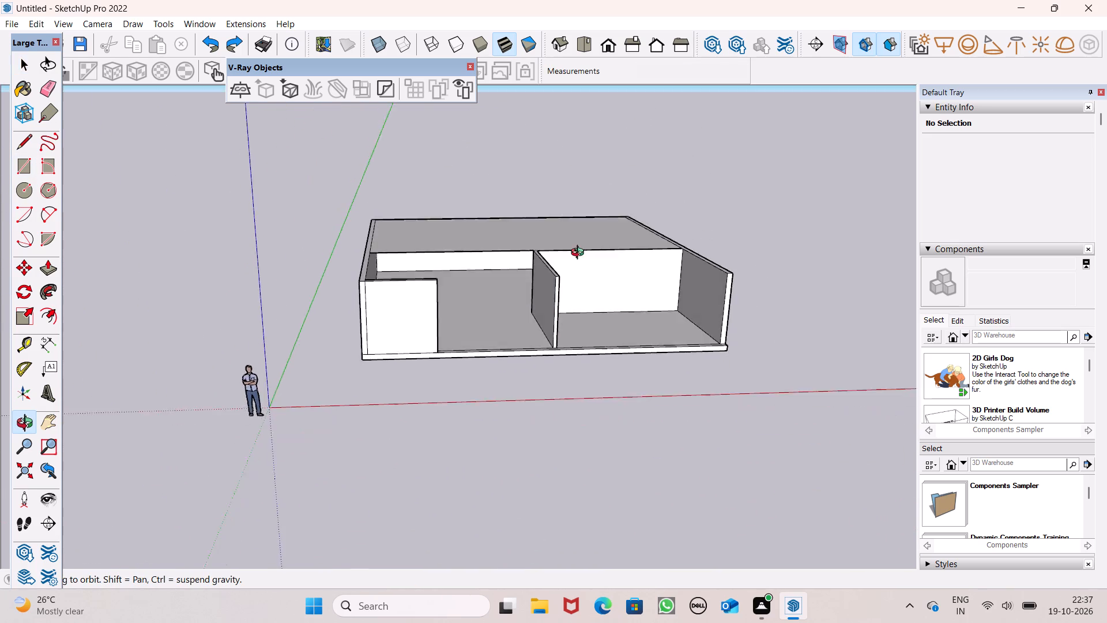
pyautogui.moveTo(580, 254); pyautogui.dragTo(548, 125, button='middle')
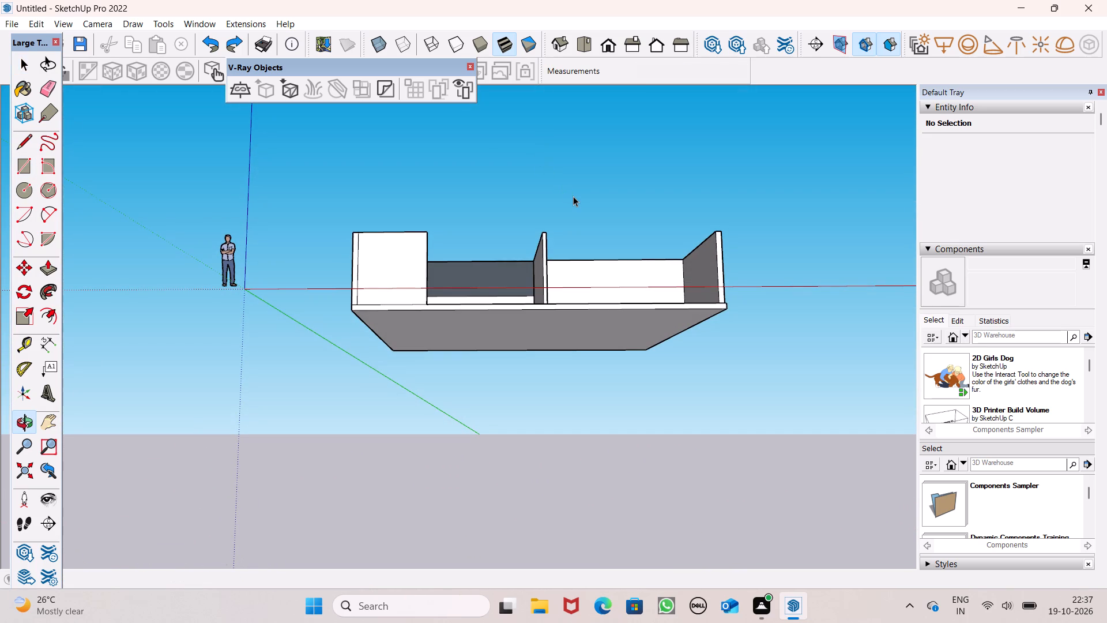
pyautogui.scroll(1, 525, 240)
pyautogui.moveTo(524, 245); pyautogui.dragTo(530, 337, button='middle')
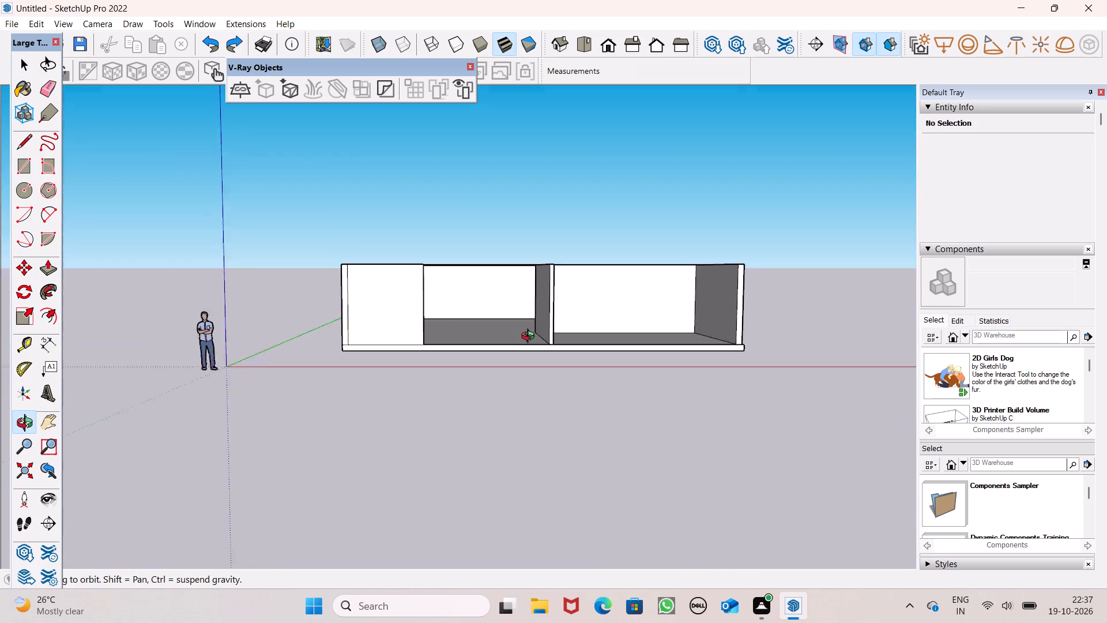
pyautogui.moveTo(530, 337); pyautogui.dragTo(528, 310, button='middle')
pyautogui.scroll(5, 457, 290)
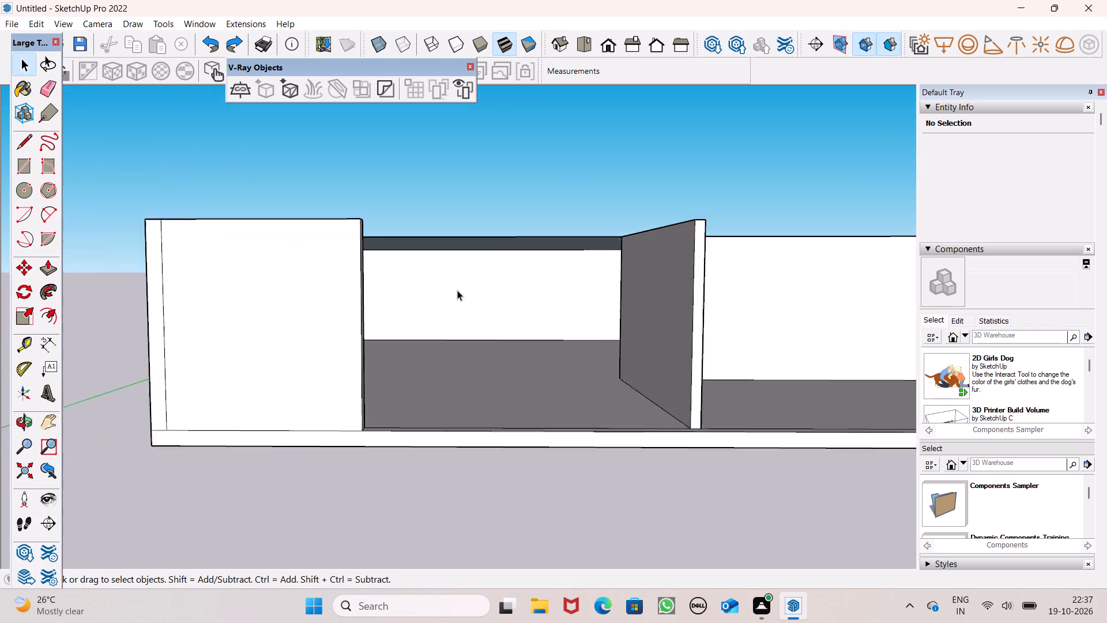
pyautogui.scroll(1, 457, 290)
pyautogui.click(47, 271)
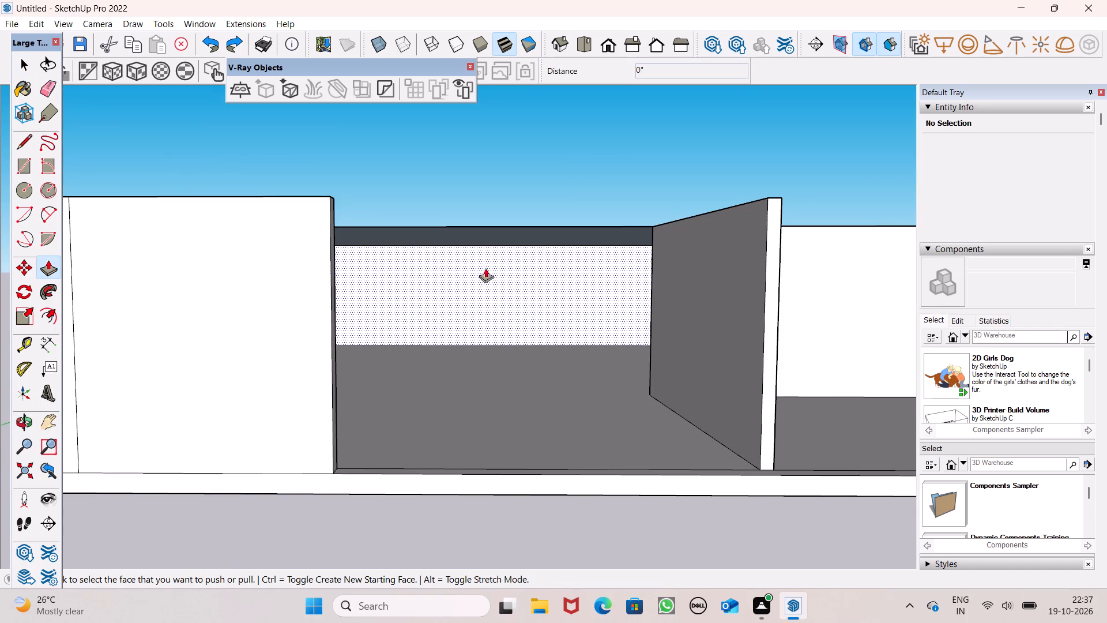
pyautogui.moveTo(486, 242); pyautogui.dragTo(486, 246)
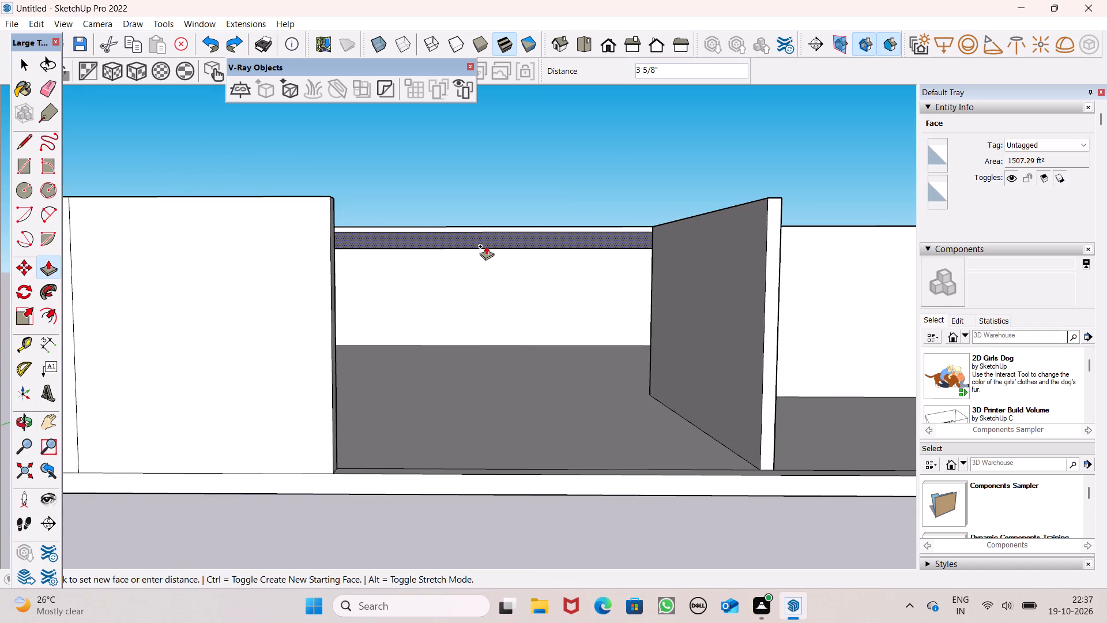
pyautogui.moveTo(486, 246); pyautogui.dragTo(486, 247)
pyautogui.write('6"')
pyautogui.press('Return')
# Extend the roof slab's front edge 17' 5 1/16" over the front area between the side wall and the partition.
pyautogui.scroll(-5, 595, 203)
pyautogui.moveTo(582, 223); pyautogui.dragTo(556, 366, button='middle')
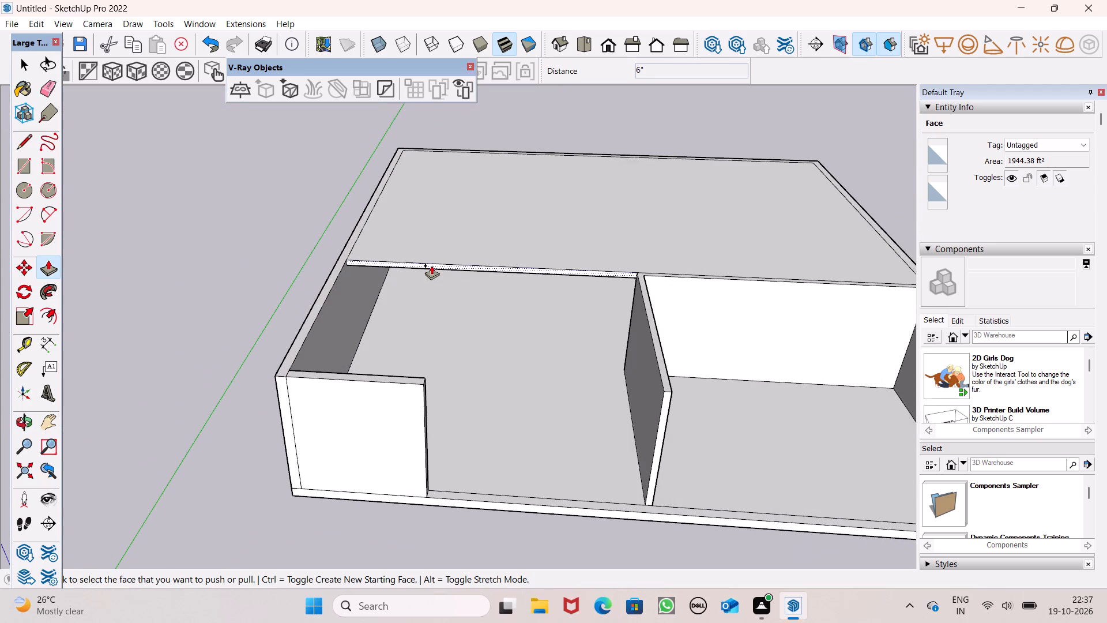
pyautogui.moveTo(431, 265); pyautogui.dragTo(390, 350)
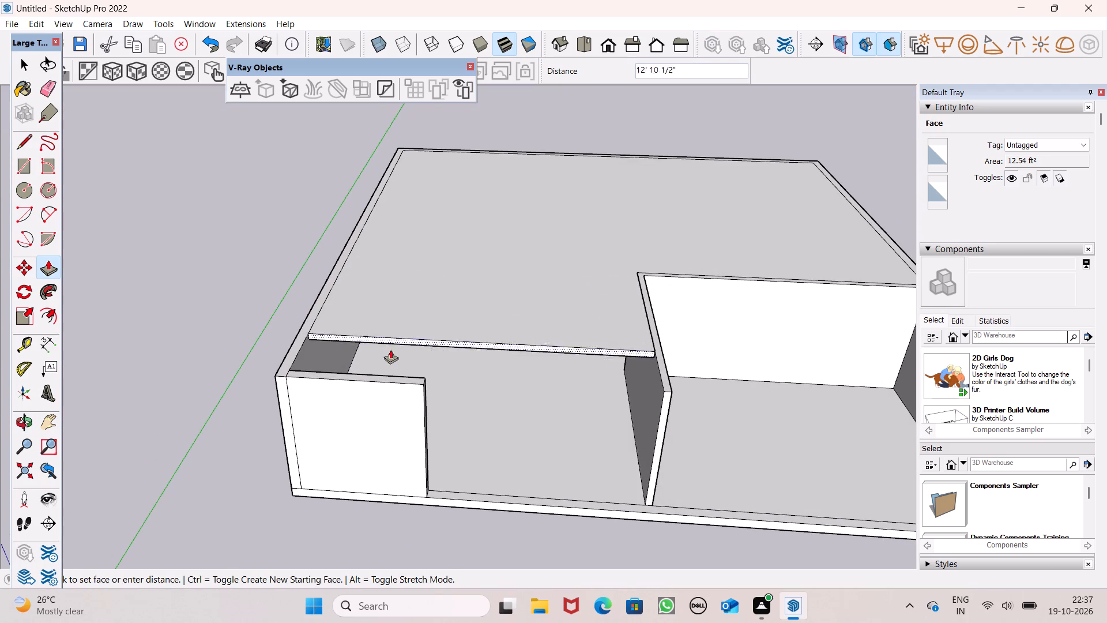
pyautogui.moveTo(390, 350); pyautogui.dragTo(382, 374)
# Examine the extended roof slab and the front openings from low, side and high angles.
pyautogui.scroll(-3, 385, 325)
pyautogui.moveTo(462, 358); pyautogui.dragTo(443, 310, button='middle')
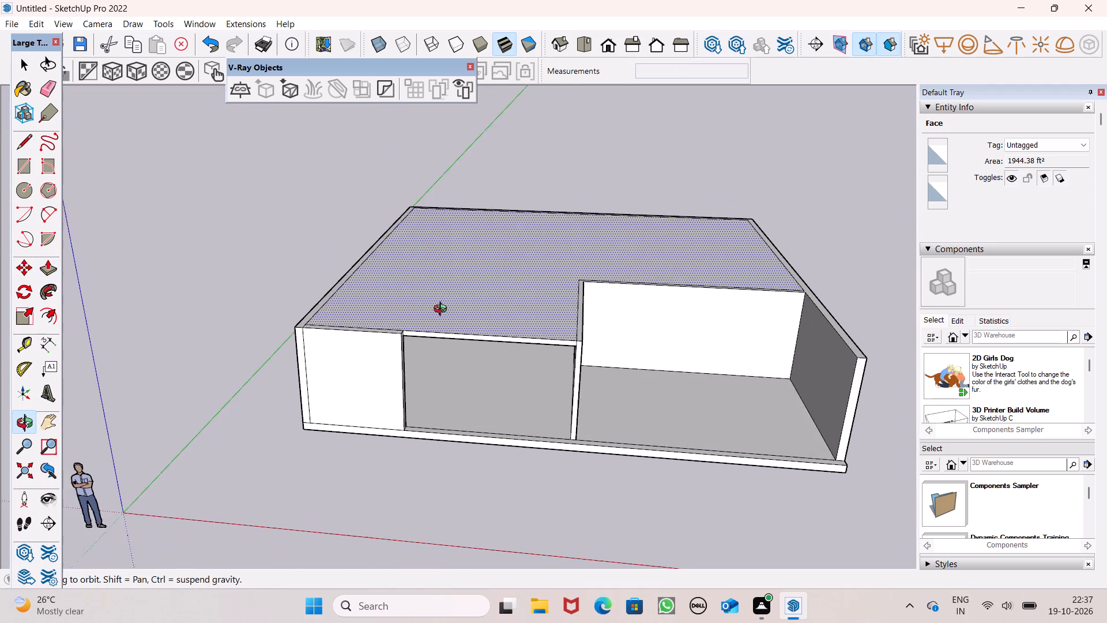
pyautogui.moveTo(443, 310); pyautogui.dragTo(426, 302, button='middle')
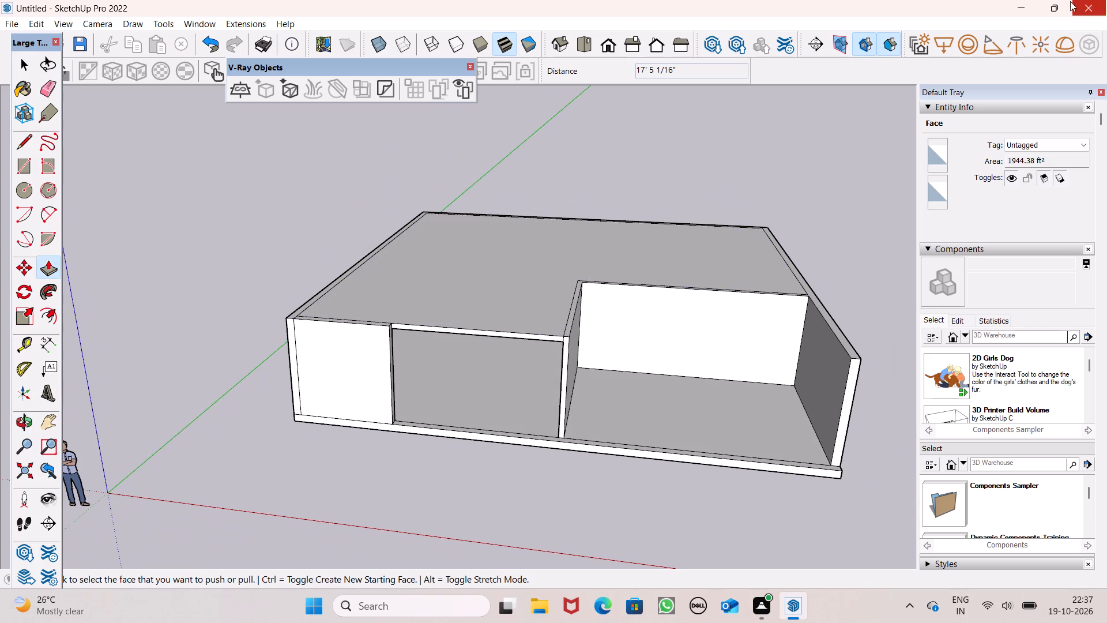
pyautogui.moveTo(676, 333); pyautogui.dragTo(849, 198, button='middle')
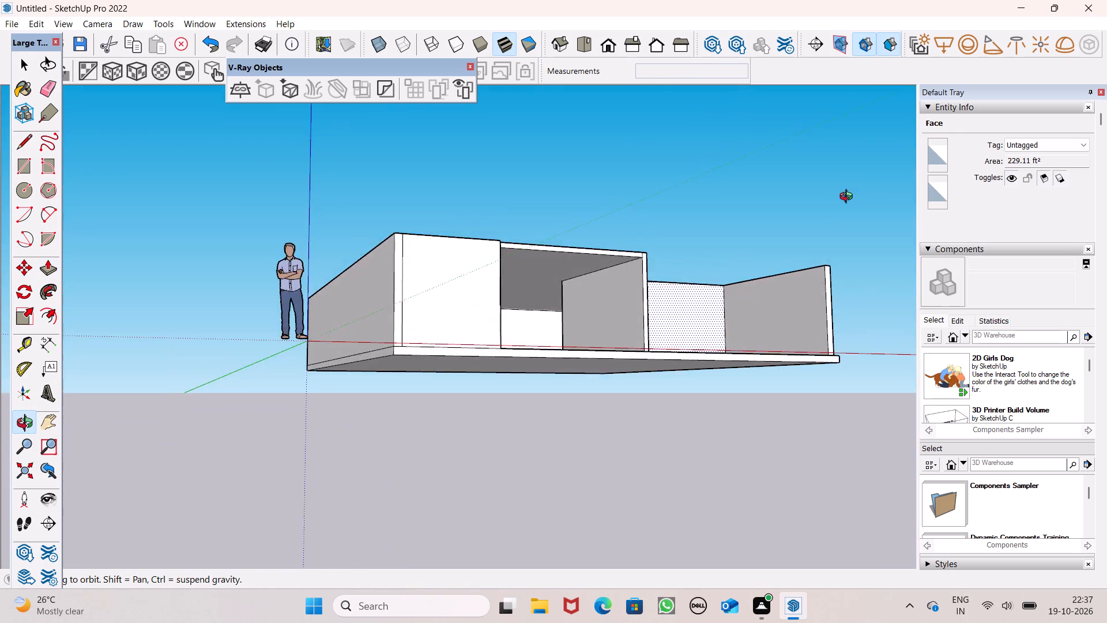
pyautogui.moveTo(849, 198); pyautogui.dragTo(778, 211, button='middle')
pyautogui.scroll(-3, 685, 207)
pyautogui.moveTo(649, 245); pyautogui.dragTo(718, 241, button='middle')
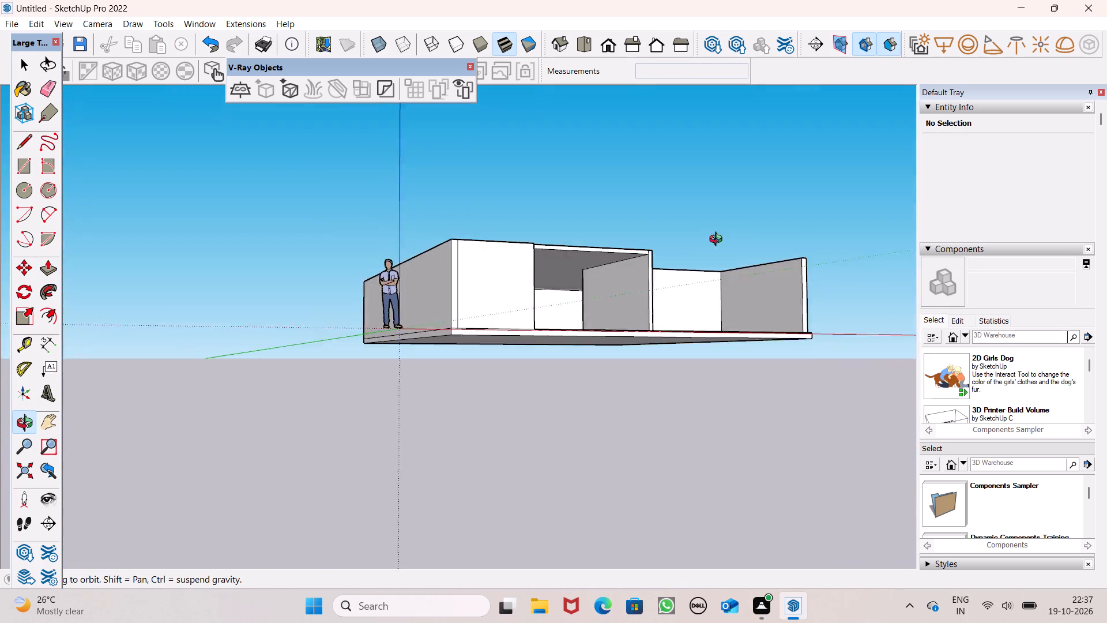
pyautogui.moveTo(718, 241); pyautogui.dragTo(471, 358, button='middle')
pyautogui.scroll(-3, 622, 241)
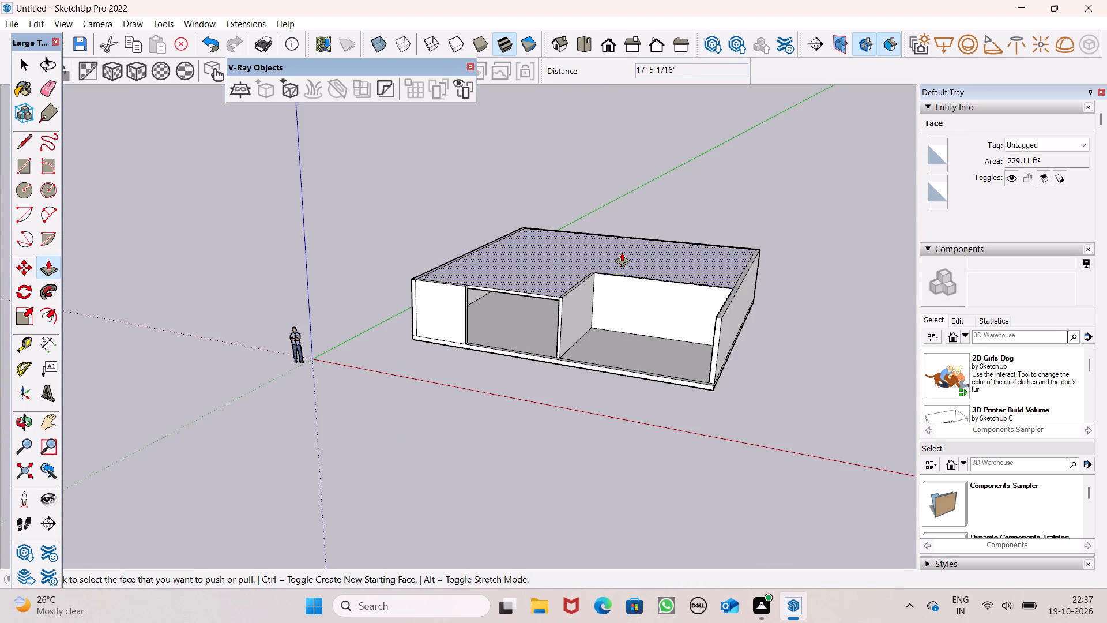
pyautogui.moveTo(532, 297); pyautogui.dragTo(507, 411, button='middle')
# Draw two lines on the roof, from the front corner wall's end backwards and across to the side wall, enclosing a corner section.
pyautogui.scroll(5, 461, 345)
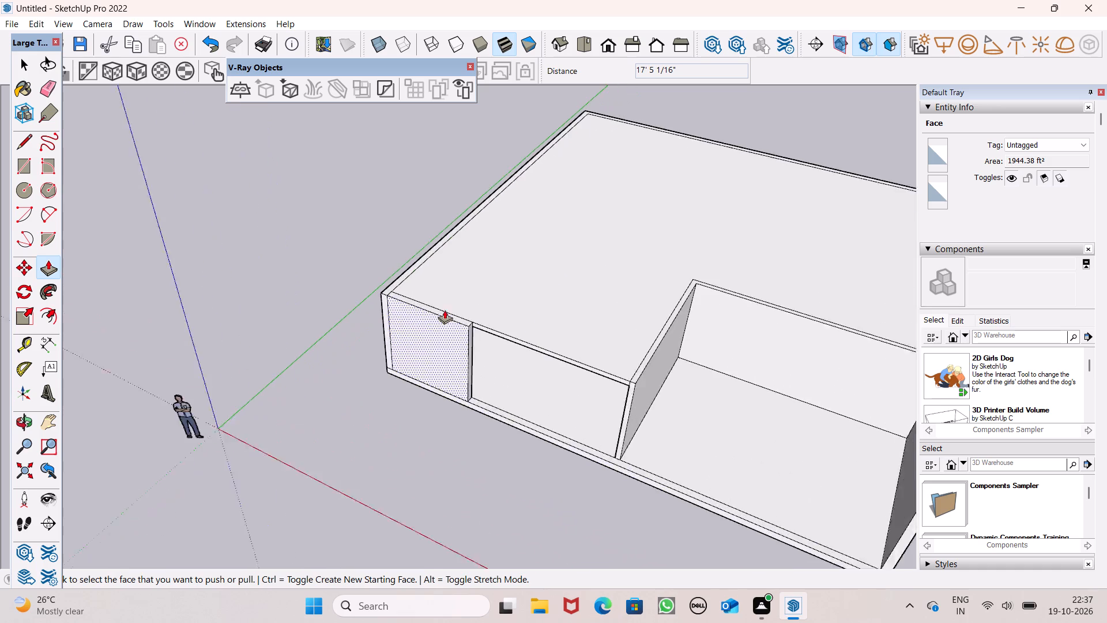
pyautogui.scroll(2, 445, 310)
pyautogui.moveTo(498, 316); pyautogui.dragTo(447, 417, button='middle')
pyautogui.scroll(2, 447, 417)
pyautogui.scroll(-5, 405, 431)
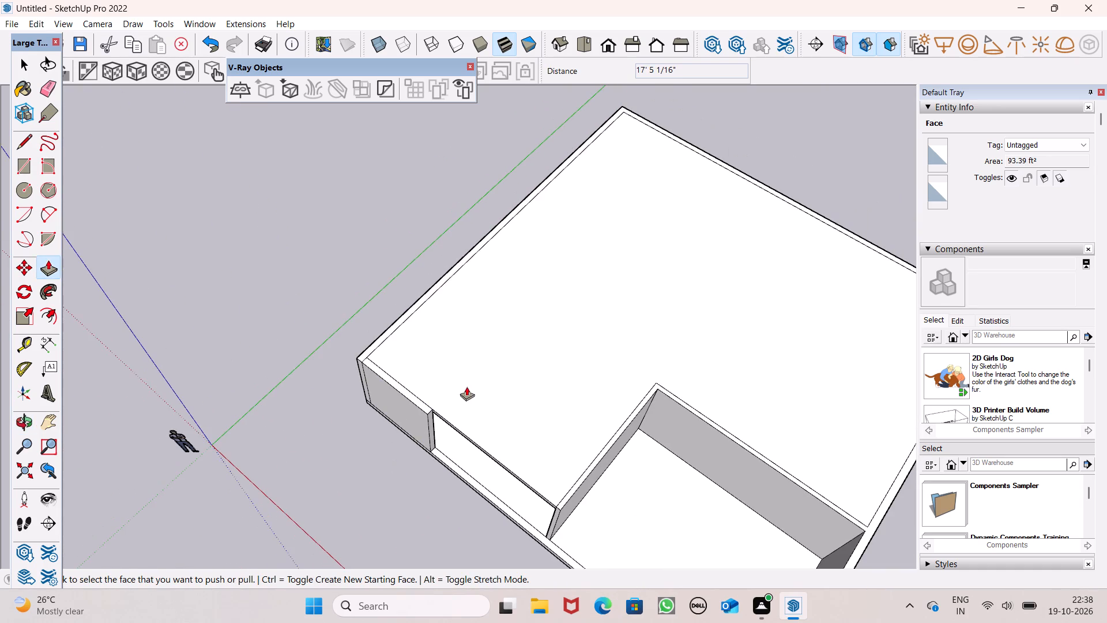
pyautogui.scroll(1, 470, 382)
pyautogui.moveTo(472, 381); pyautogui.dragTo(542, 306, button='middle')
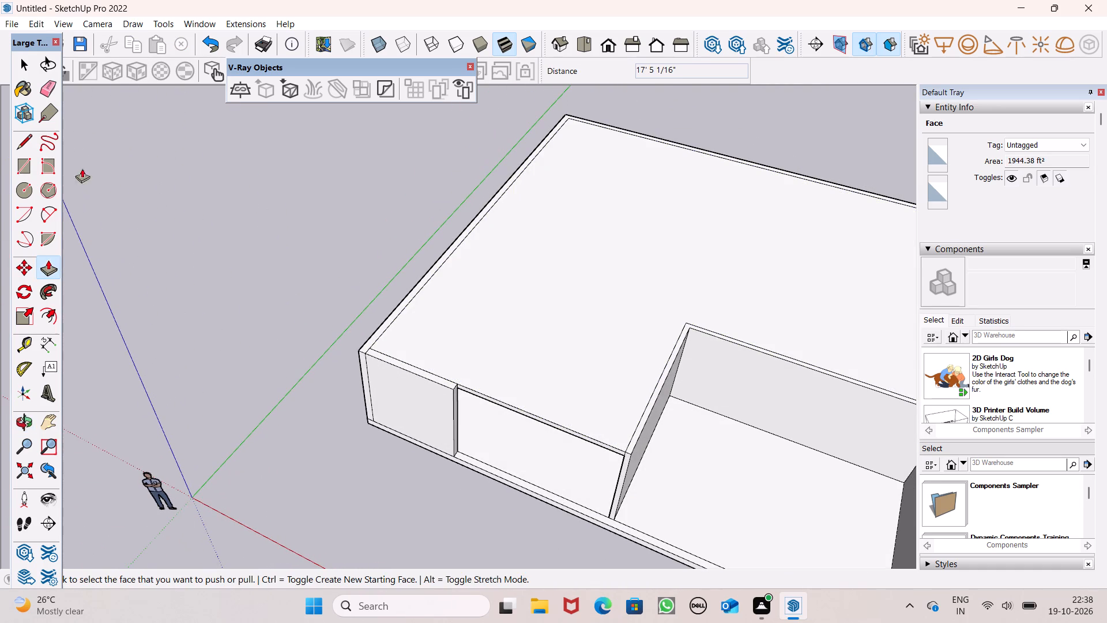
pyautogui.click(32, 143)
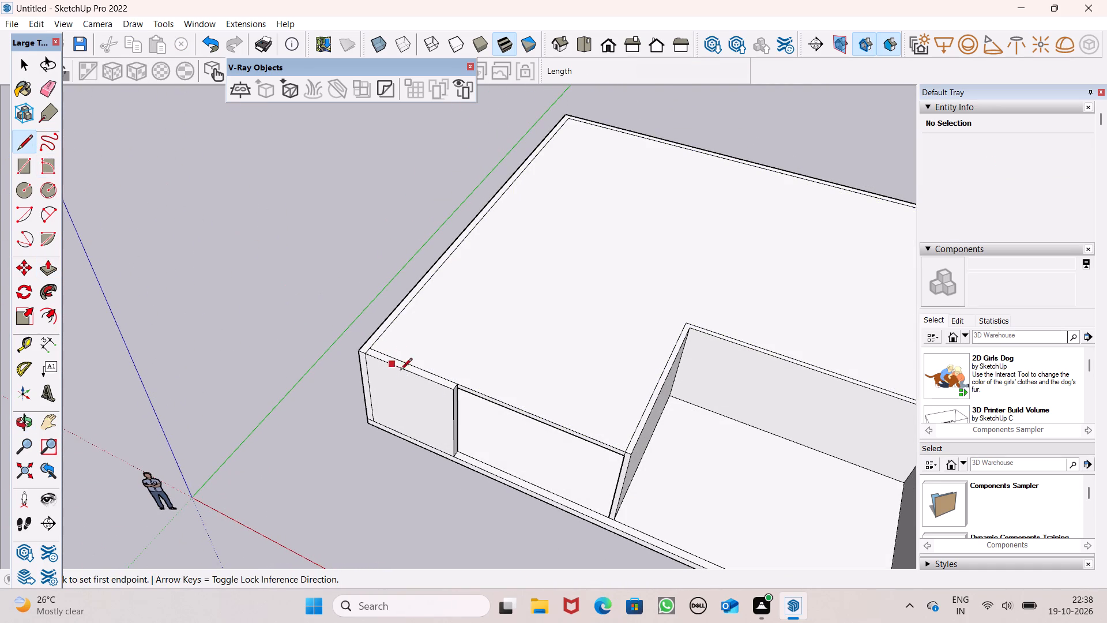
pyautogui.doubleClick(459, 384)
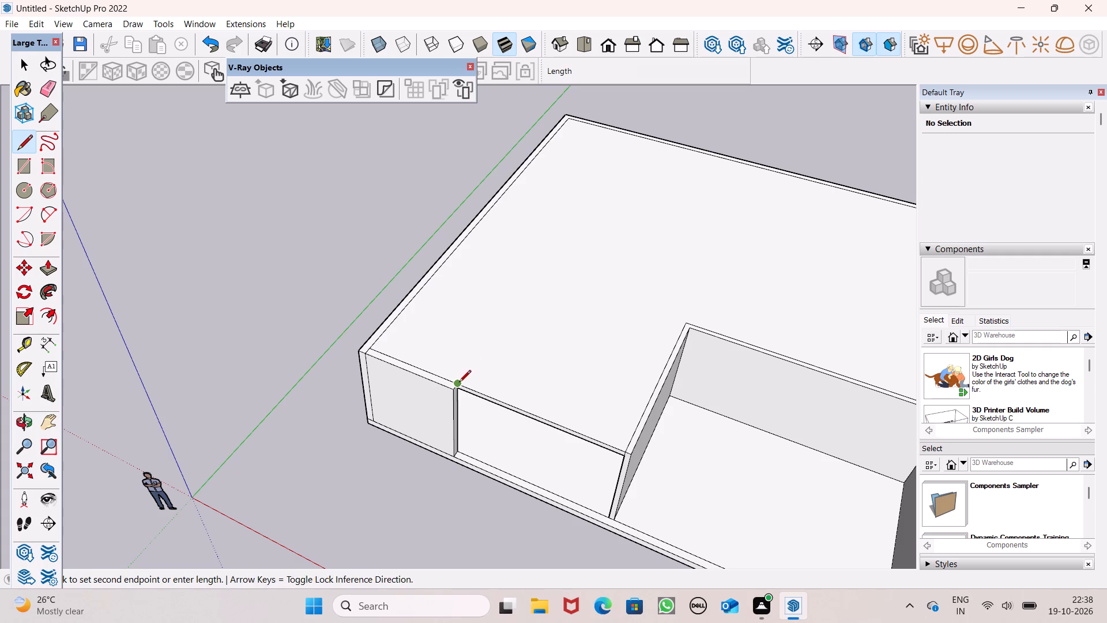
pyautogui.click(506, 318)
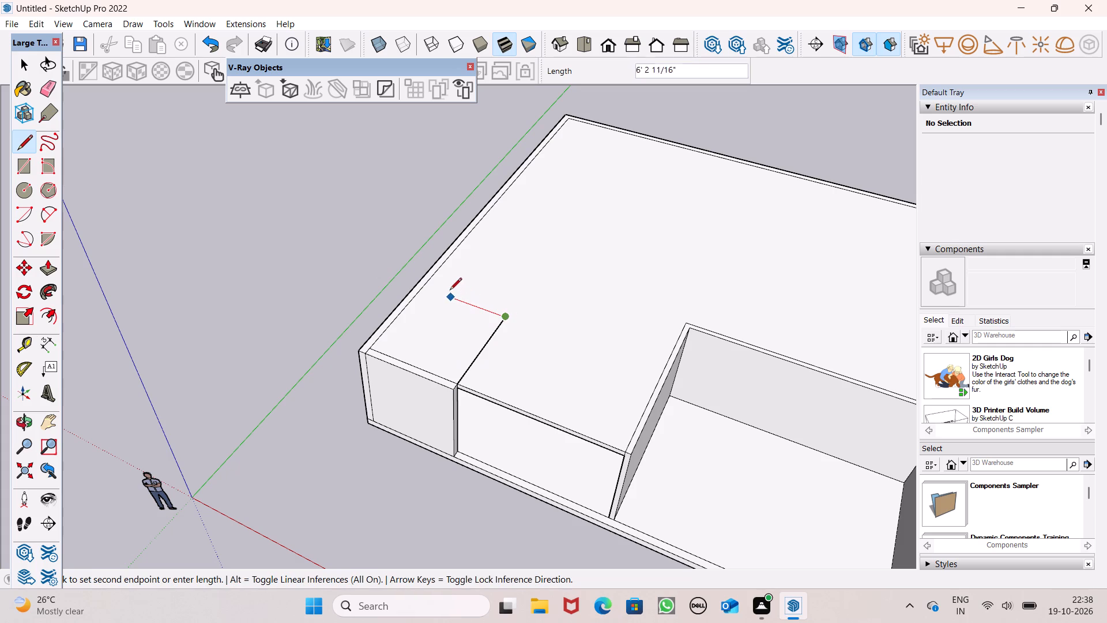
pyautogui.click(423, 283)
pyautogui.press('space')
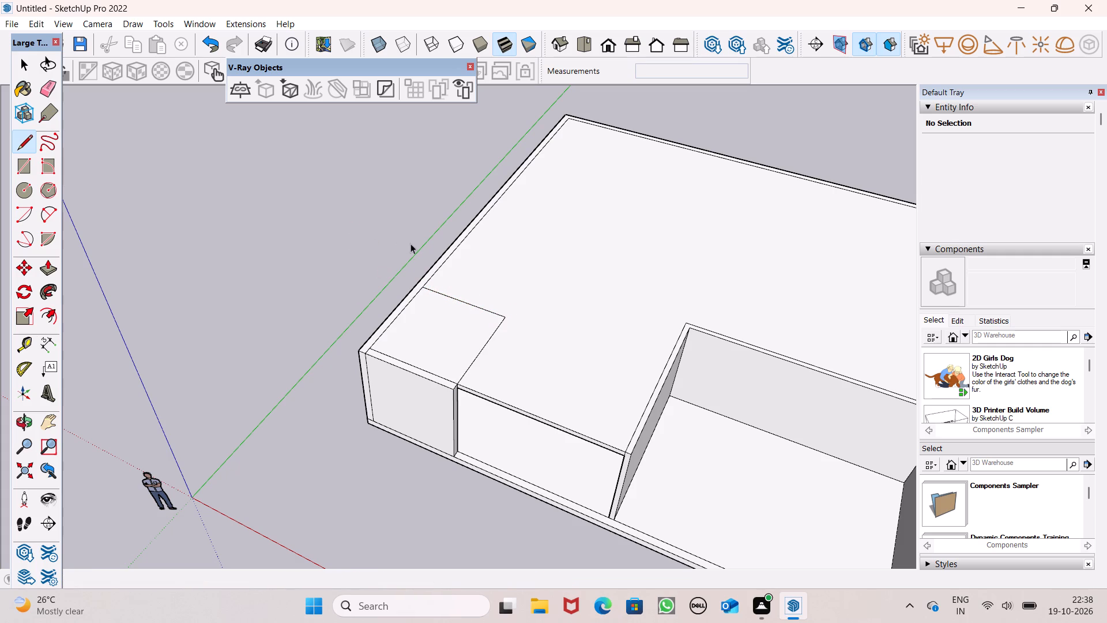
# Erase the edge between the corner roof section and the top of the front corner wall.
pyautogui.click(53, 80)
pyautogui.scroll(2, 398, 354)
pyautogui.moveTo(395, 363); pyautogui.dragTo(397, 358)
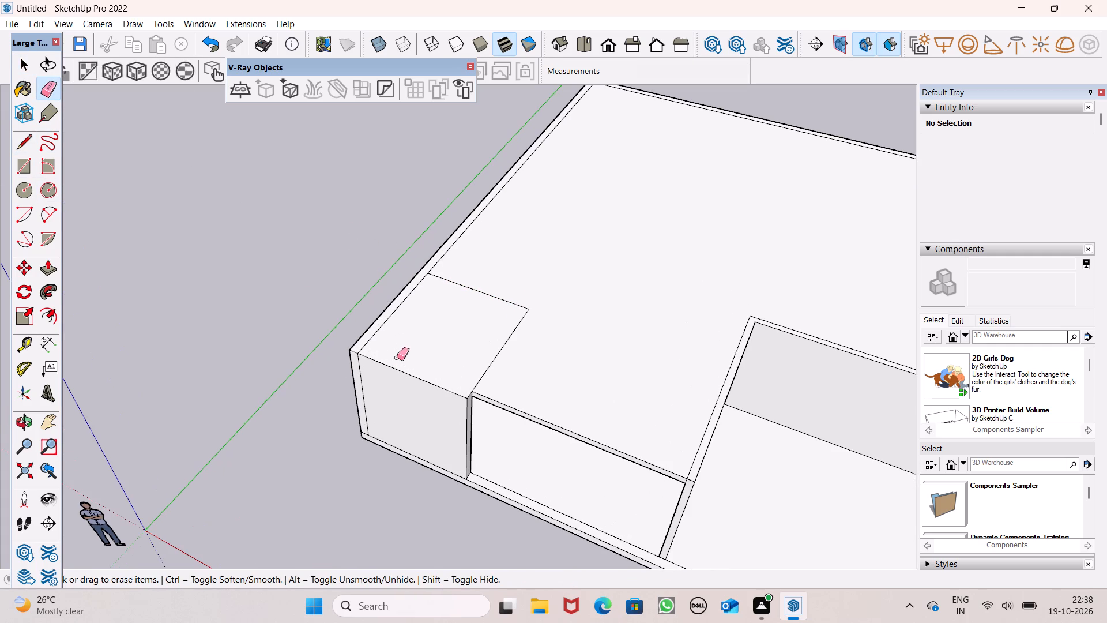
pyautogui.click(397, 358)
# Push/pull the corner roof section up 10' to form a tower block.
pyautogui.scroll(-7, 436, 305)
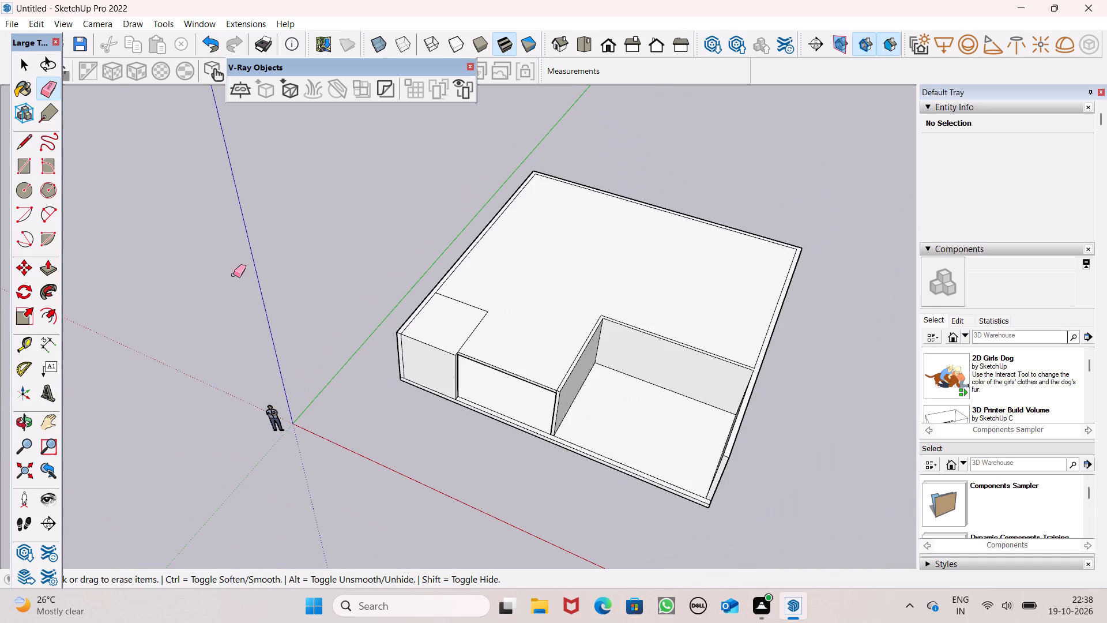
pyautogui.click(45, 271)
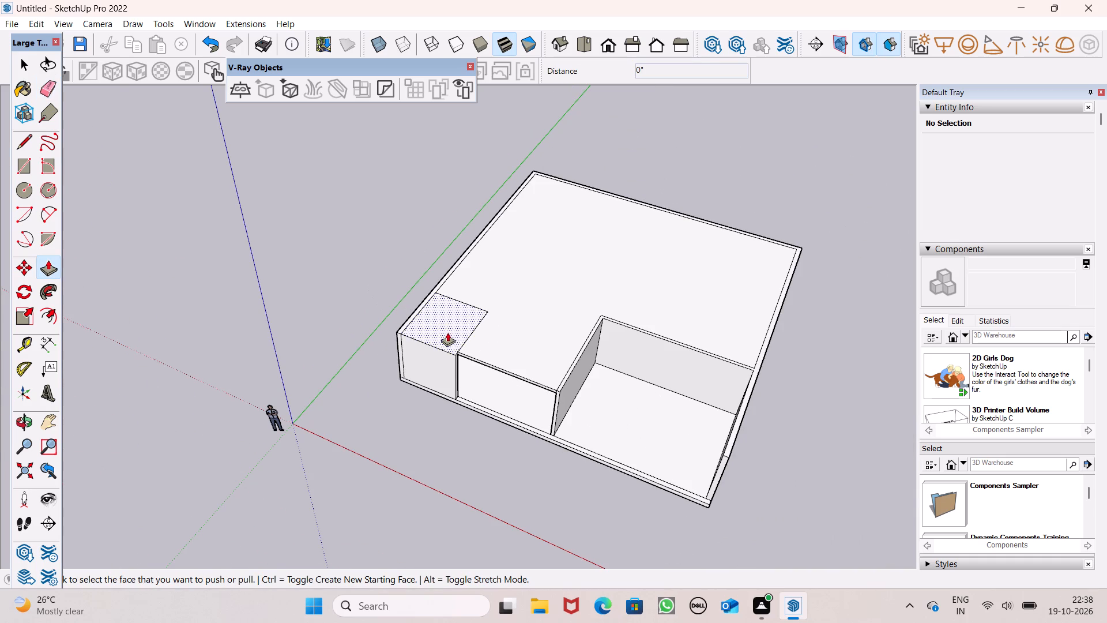
pyautogui.moveTo(446, 332); pyautogui.dragTo(436, 295)
pyautogui.press('1')
pyautogui.write("0'")
pyautogui.press('Return')
# Examine the raised corner block, roof and open front bay from several sides and from above.
pyautogui.scroll(-3, 432, 282)
pyautogui.moveTo(457, 291); pyautogui.dragTo(714, 213, button='middle')
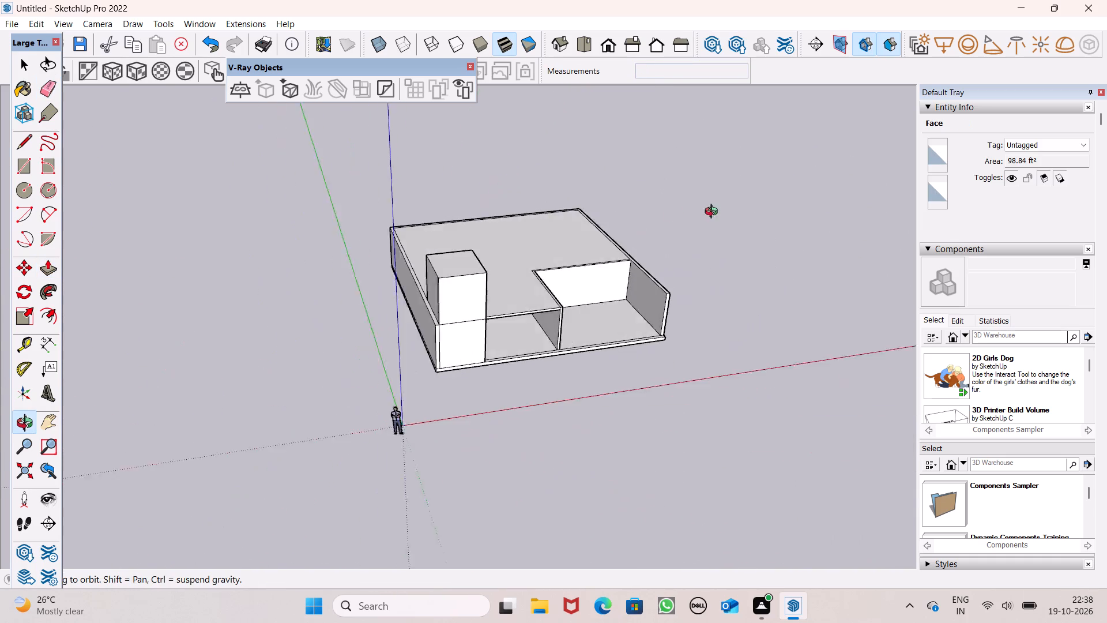
pyautogui.moveTo(714, 213); pyautogui.dragTo(767, 213, button='middle')
pyautogui.moveTo(654, 230); pyautogui.dragTo(450, 187, button='middle')
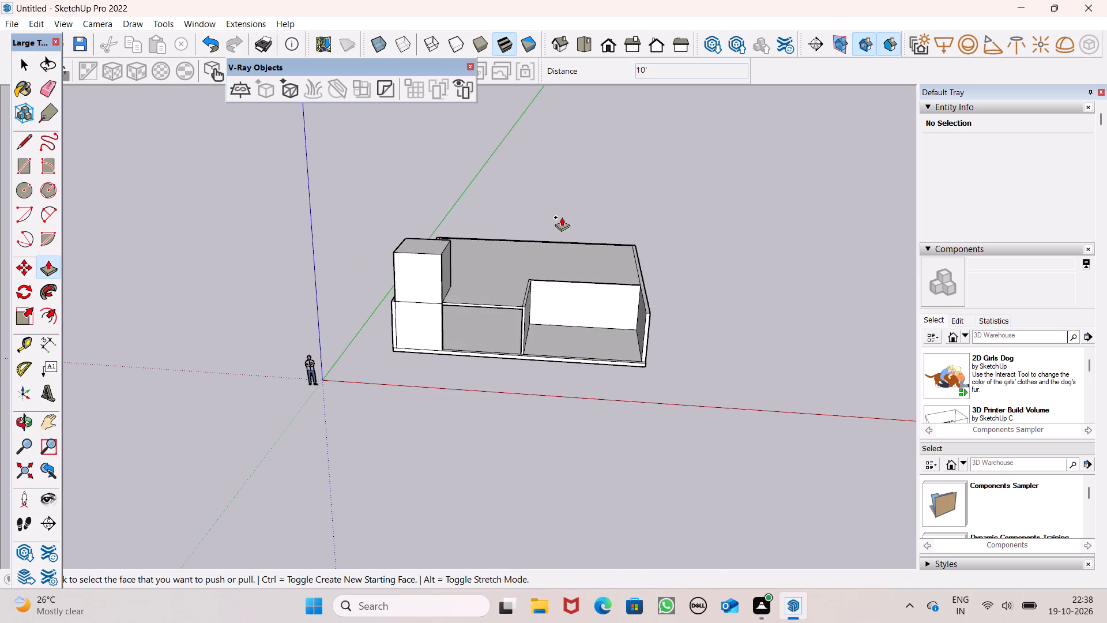
pyautogui.press('space')
pyautogui.scroll(-1, 412, 241)
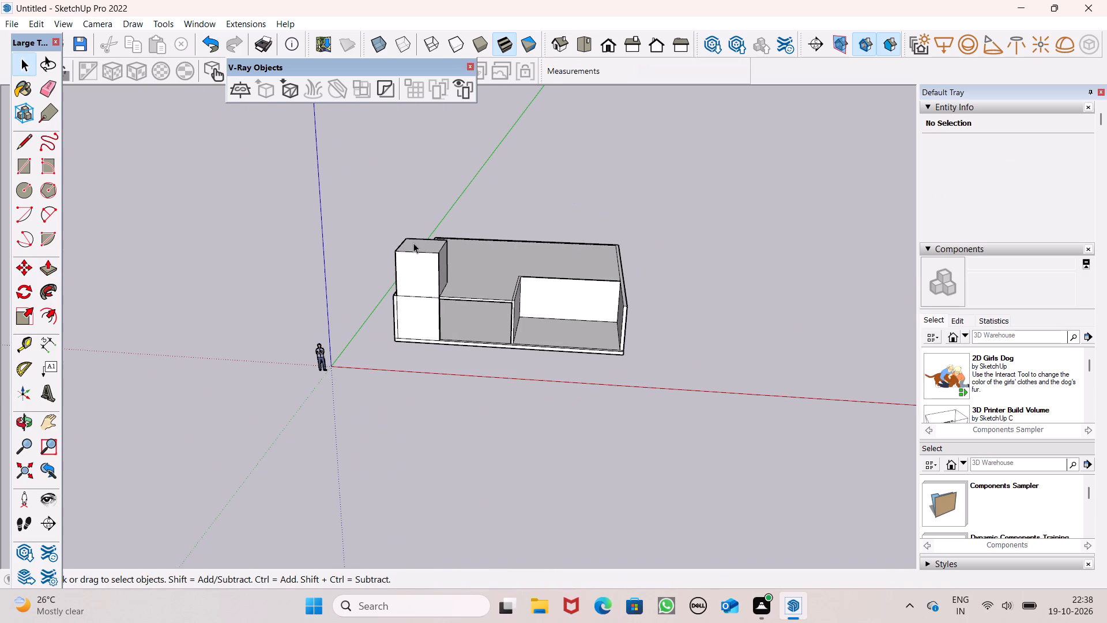
pyautogui.scroll(1, 602, 243)
pyautogui.moveTo(595, 262); pyautogui.dragTo(616, 368, button='middle')
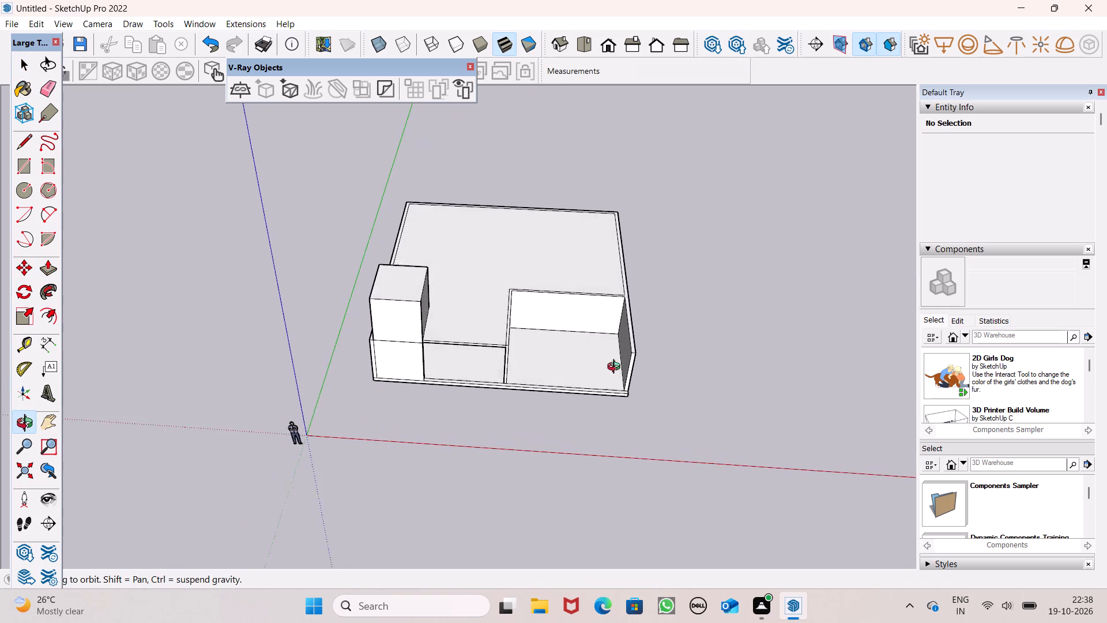
pyautogui.moveTo(616, 368); pyautogui.dragTo(632, 376, button='middle')
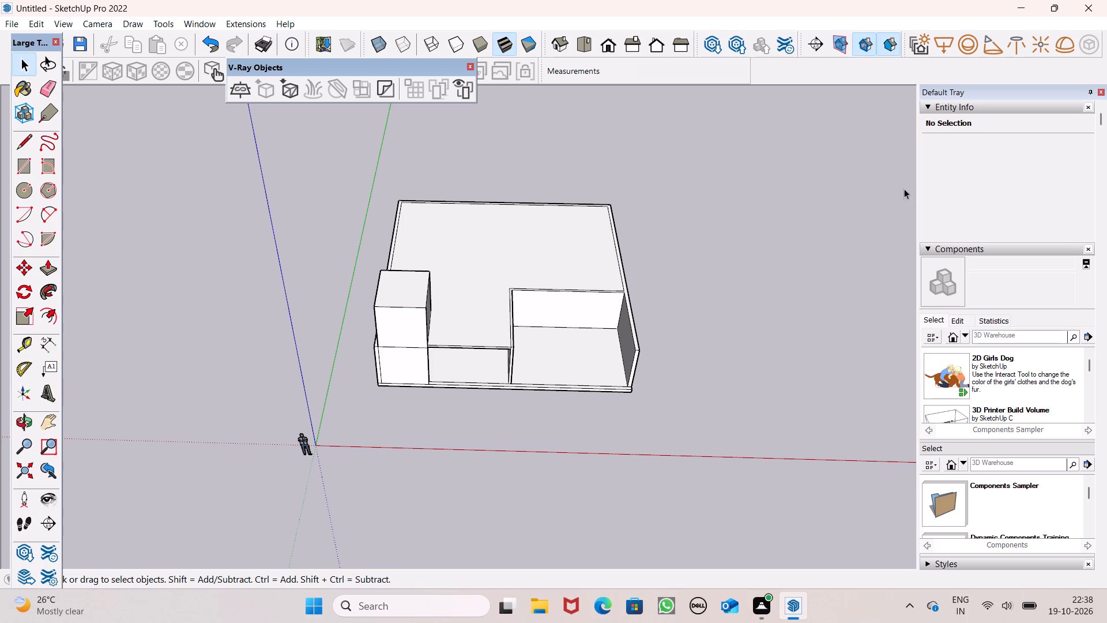
pyautogui.moveTo(701, 261); pyautogui.dragTo(639, 326, button='middle')
pyautogui.scroll(4, 443, 367)
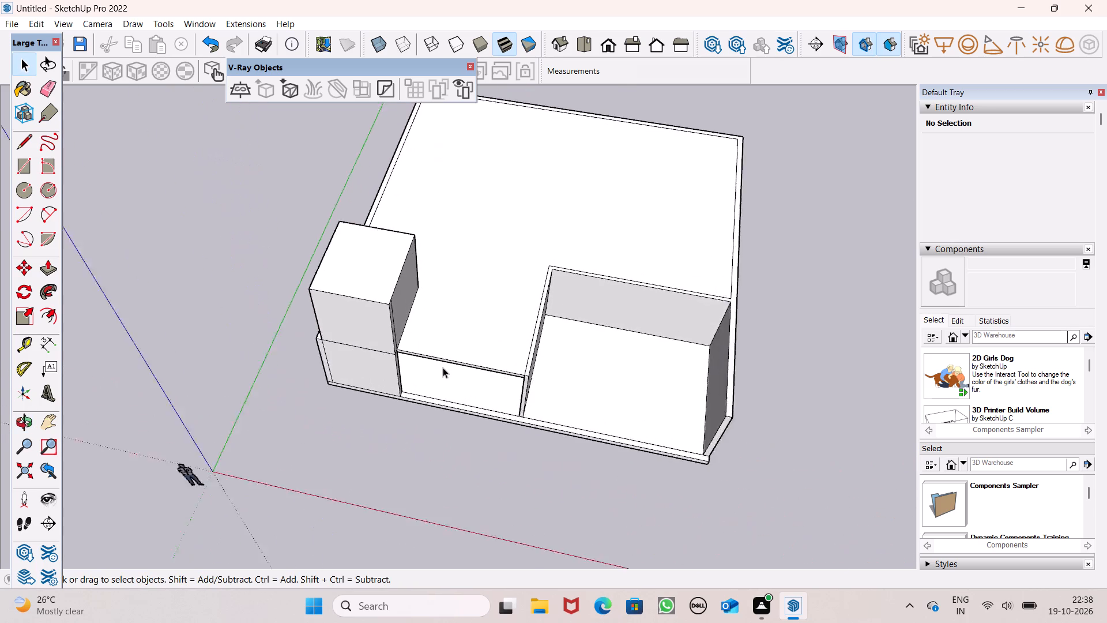
pyautogui.scroll(1, 443, 367)
pyautogui.scroll(-5, 443, 367)
pyautogui.moveTo(446, 373); pyautogui.dragTo(503, 342, button='middle')
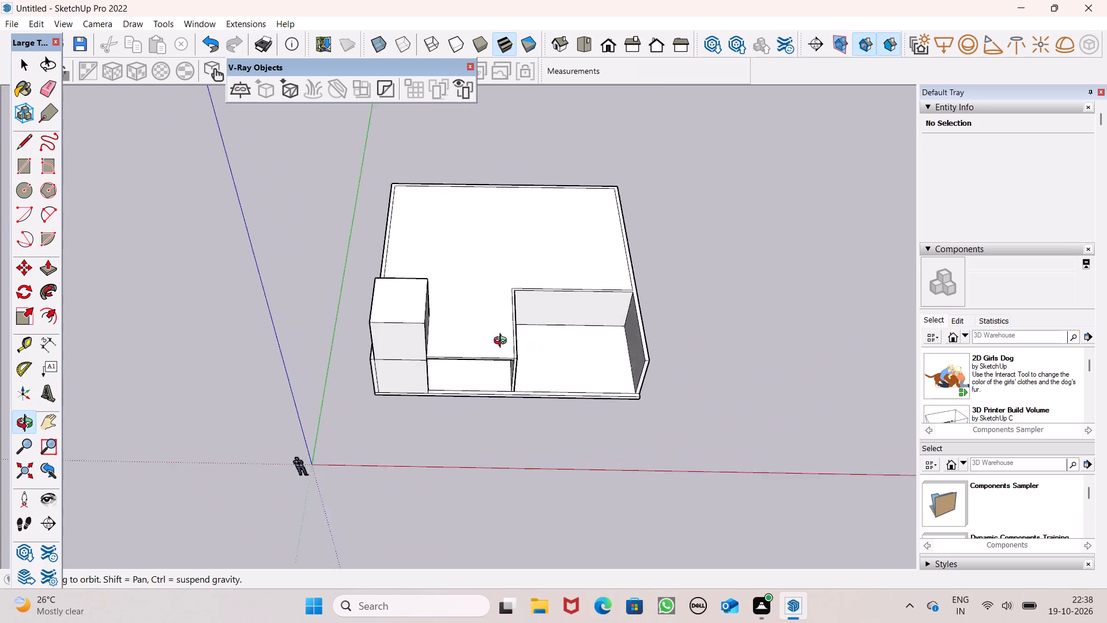
pyautogui.moveTo(503, 342); pyautogui.dragTo(445, 423, button='middle')
pyautogui.scroll(1, 449, 415)
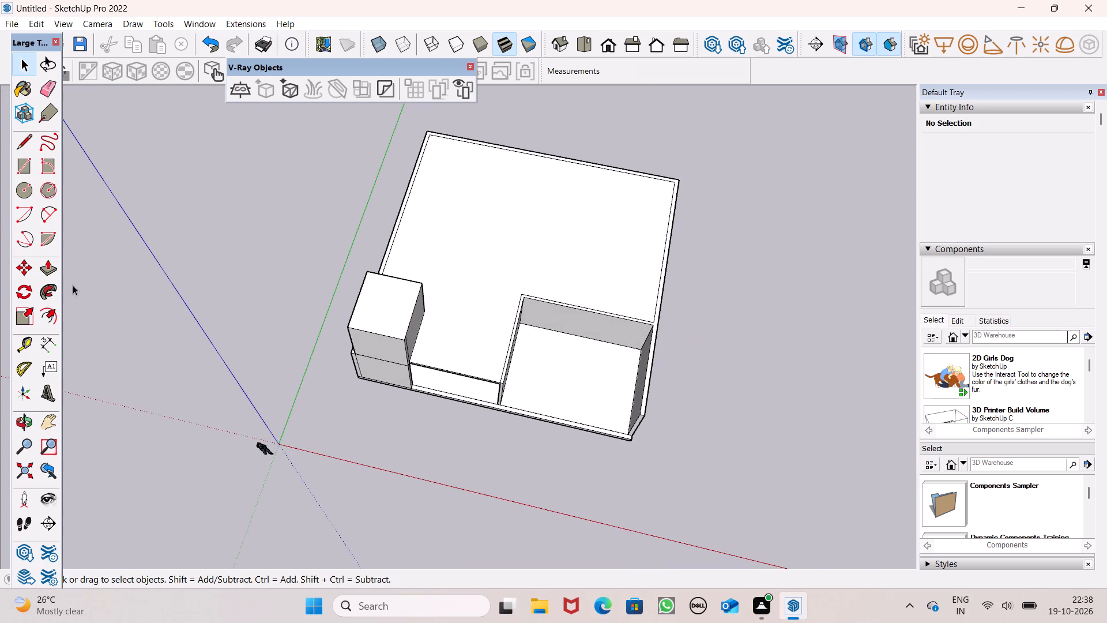
# Raise the connected wall-top face 2' around the roof and open bay to form a parapet.
pyautogui.click(50, 275)
pyautogui.scroll(1, 503, 348)
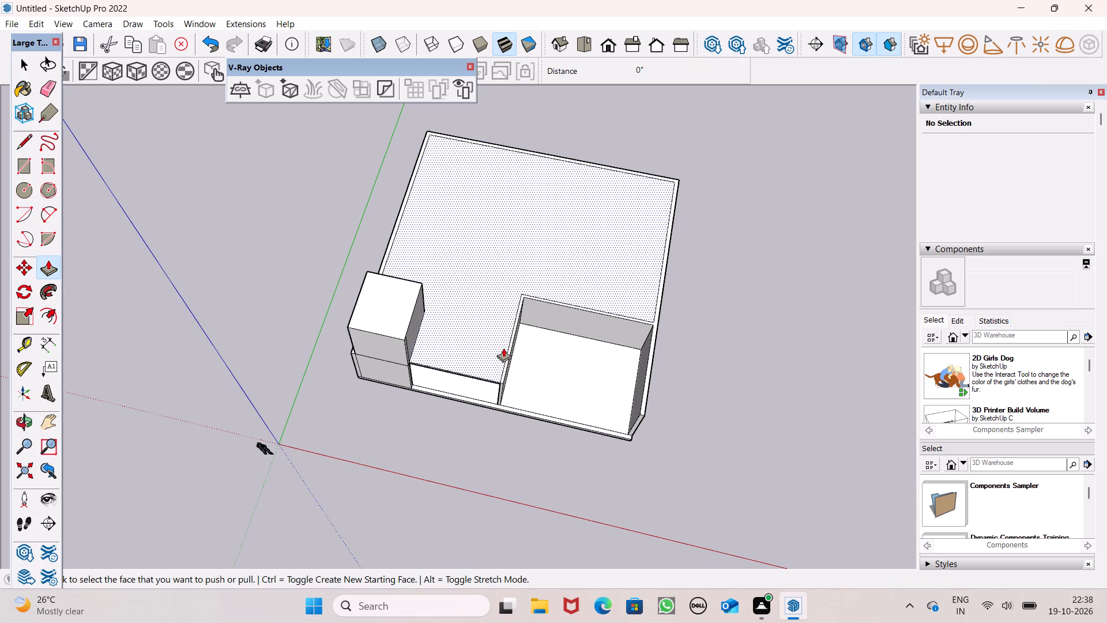
pyautogui.scroll(3, 503, 348)
pyautogui.moveTo(505, 381); pyautogui.dragTo(505, 366)
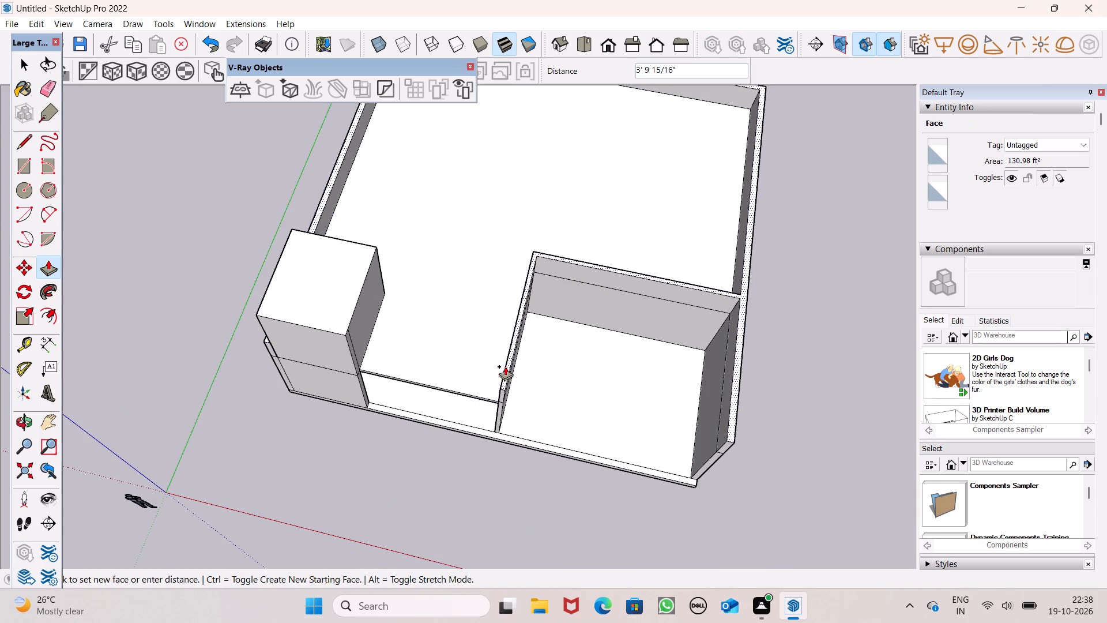
pyautogui.moveTo(505, 366); pyautogui.dragTo(505, 364)
pyautogui.press('2')
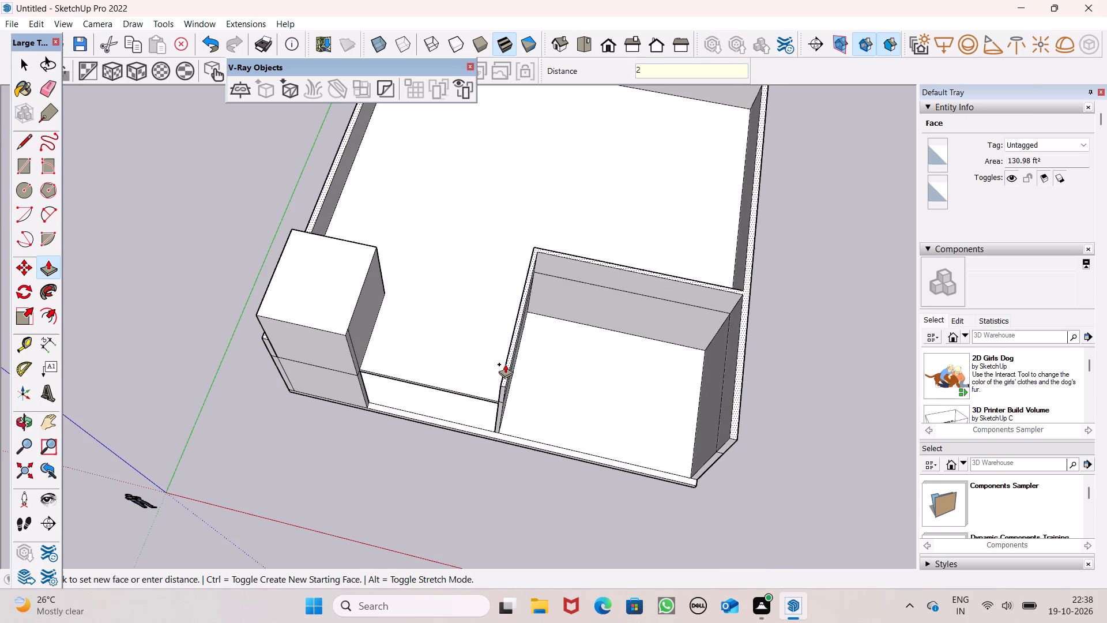
pyautogui.moveTo(505, 364); pyautogui.dragTo(505, 363)
pyautogui.press("'")
pyautogui.press('Return')
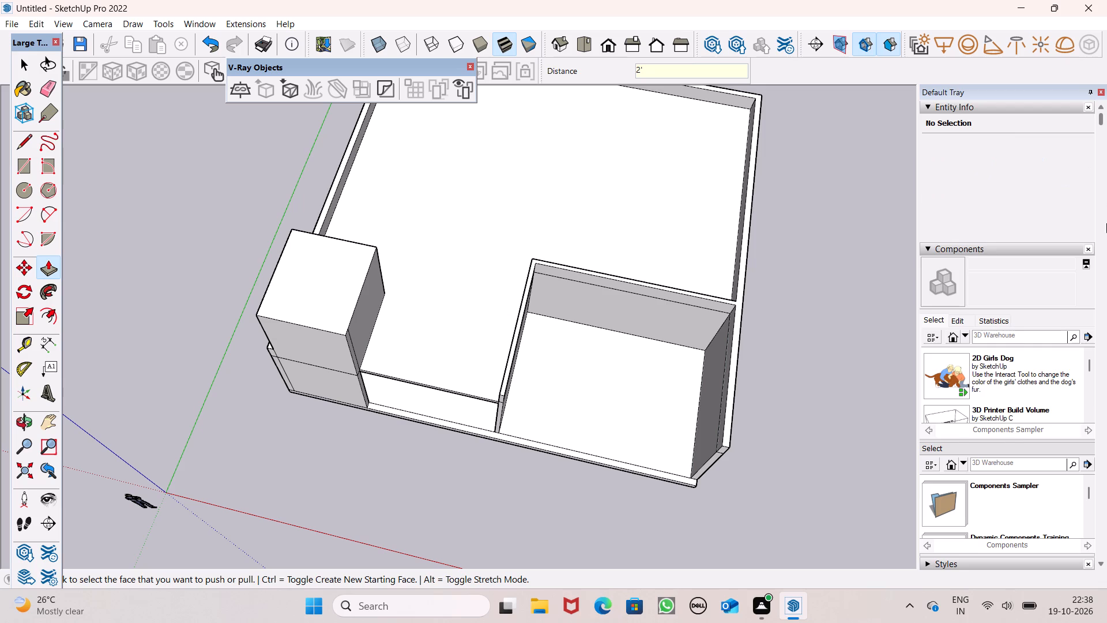
# Examine the building with its new parapet, corner block and open front bay from several sides and from above.
pyautogui.scroll(-3, 1106, 225)
pyautogui.moveTo(1102, 261); pyautogui.dragTo(1106, 144, button='middle')
pyautogui.scroll(-3, 933, 164)
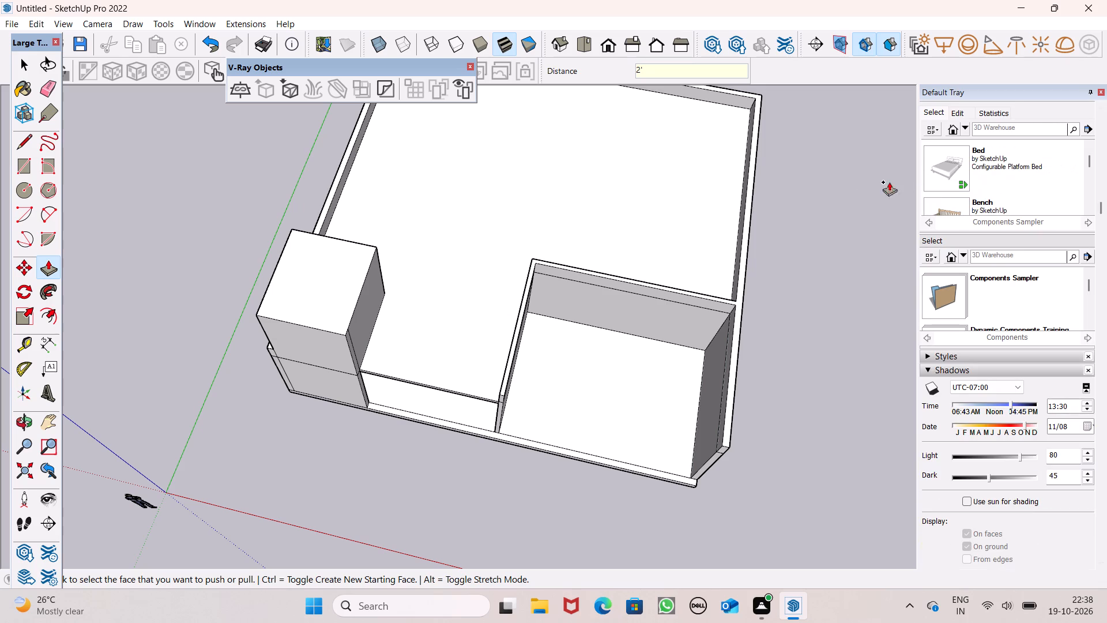
pyautogui.scroll(-3, 791, 223)
pyautogui.moveTo(788, 247); pyautogui.dragTo(857, 76, button='middle')
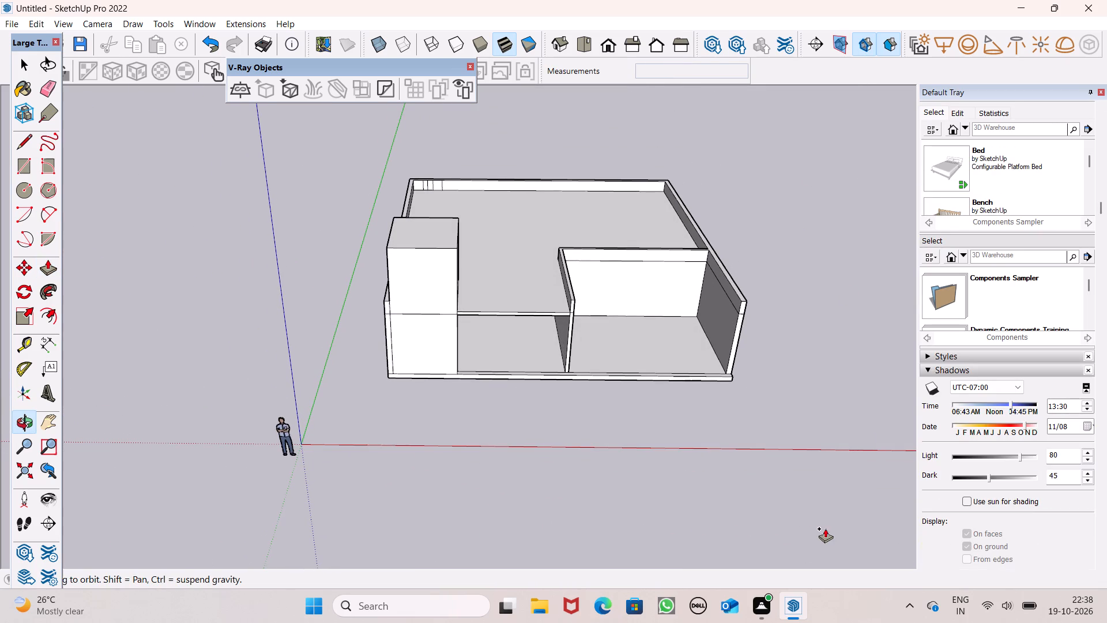
pyautogui.press('space')
pyautogui.scroll(-2, 745, 441)
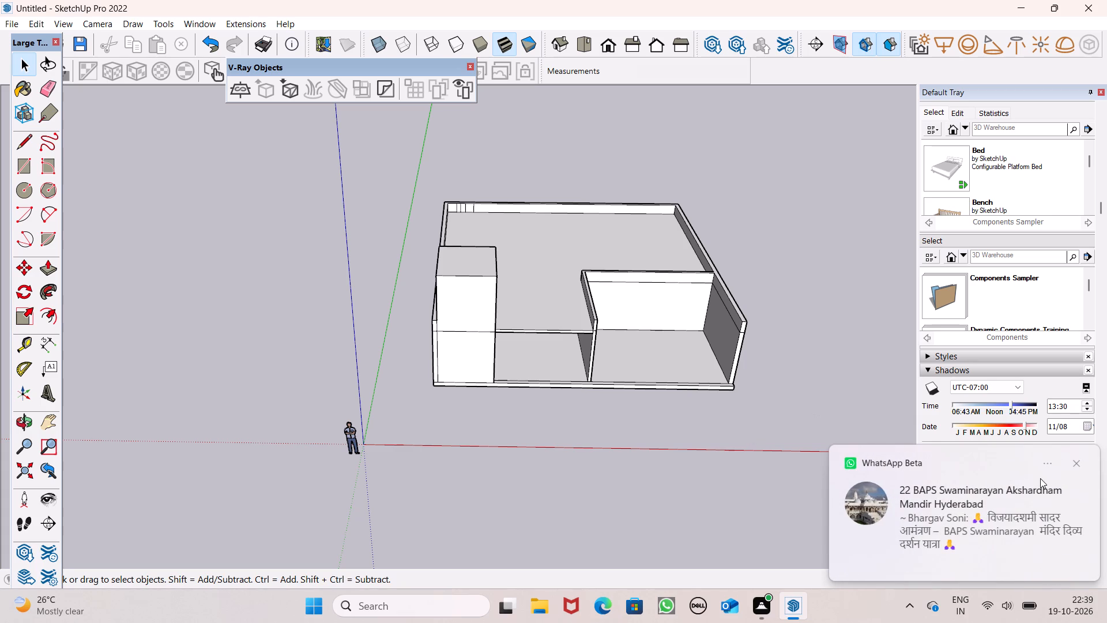
pyautogui.click(1075, 470)
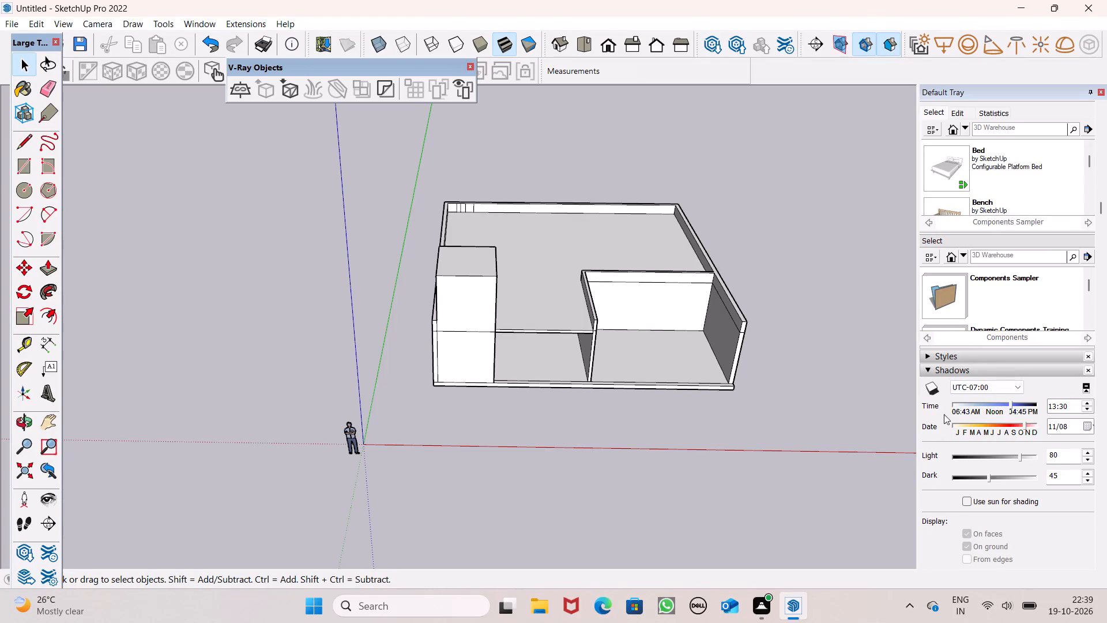
pyautogui.scroll(-5, 639, 305)
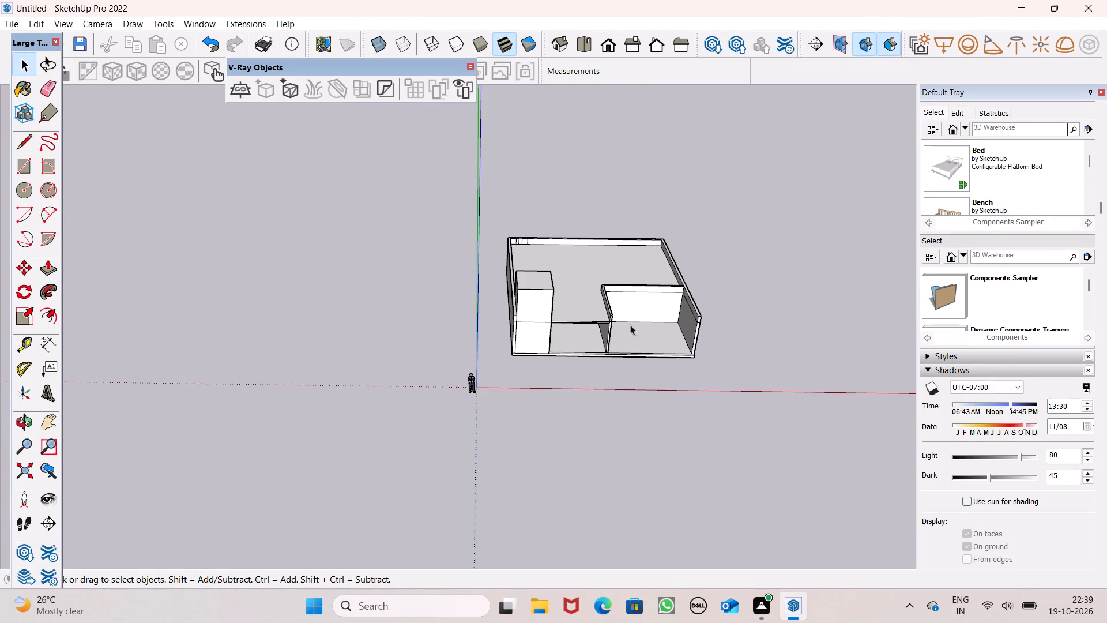
pyautogui.moveTo(594, 324); pyautogui.dragTo(417, 269, button='middle')
pyautogui.scroll(1, 574, 316)
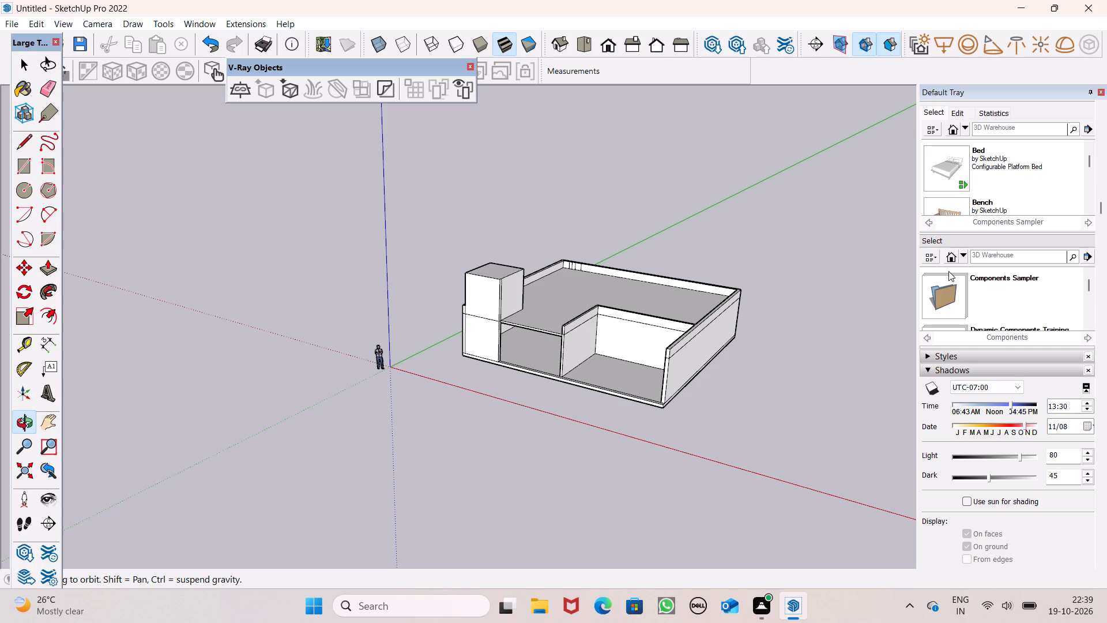
pyautogui.scroll(-1, 669, 286)
pyautogui.moveTo(654, 319); pyautogui.dragTo(906, 378, button='middle')
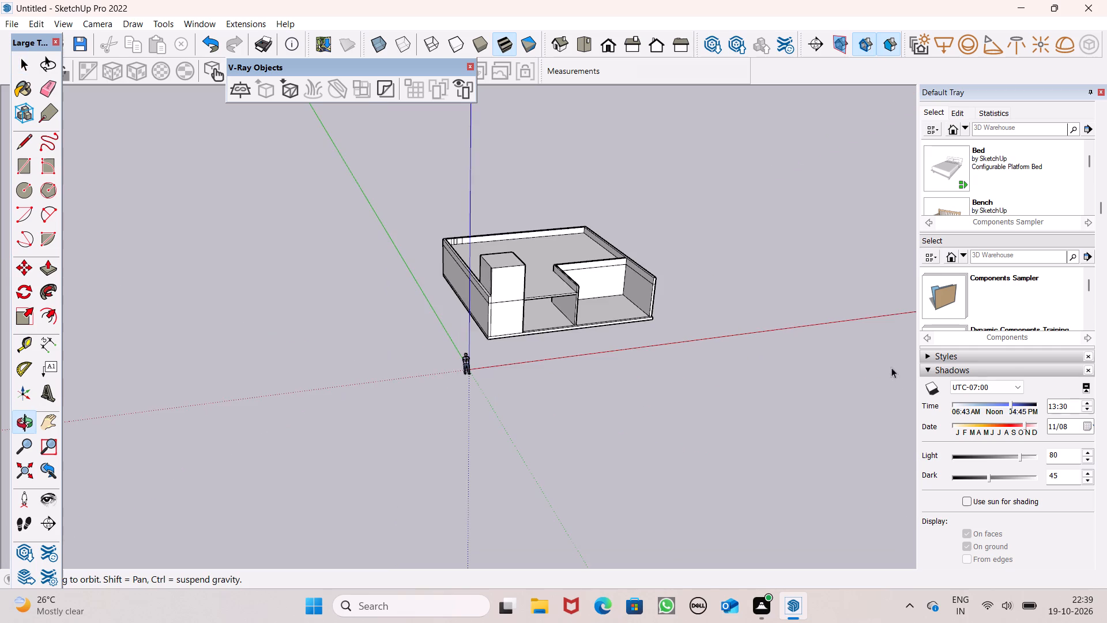
pyautogui.moveTo(740, 354); pyautogui.dragTo(693, 371, button='middle')
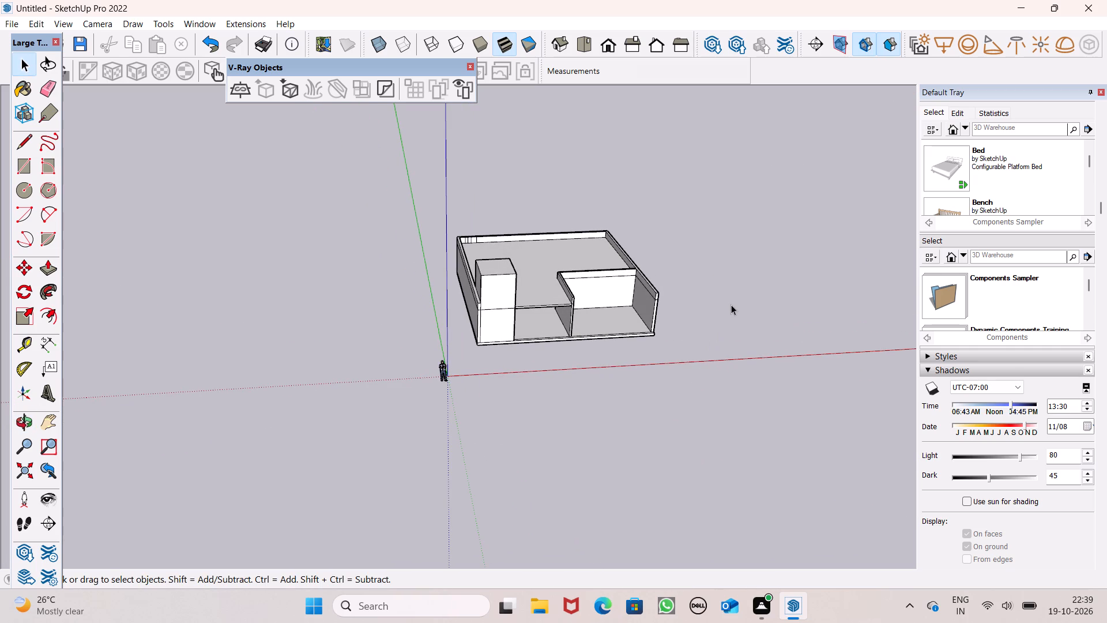
pyautogui.scroll(1, 642, 270)
pyautogui.moveTo(642, 270); pyautogui.dragTo(557, 298, button='middle')
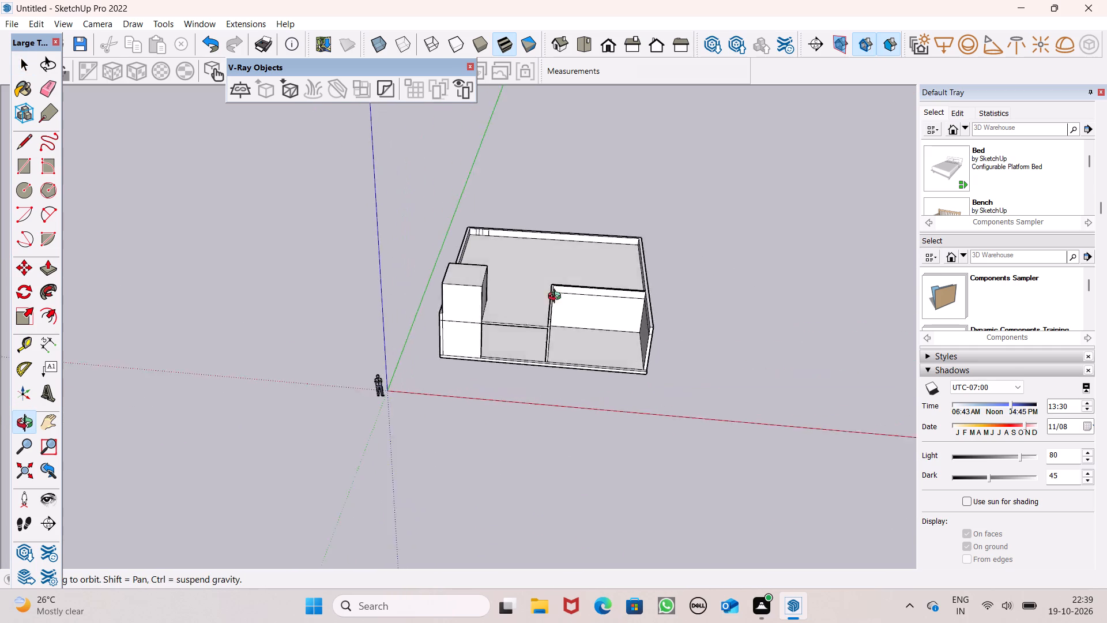
pyautogui.moveTo(557, 298); pyautogui.dragTo(523, 375, button='middle')
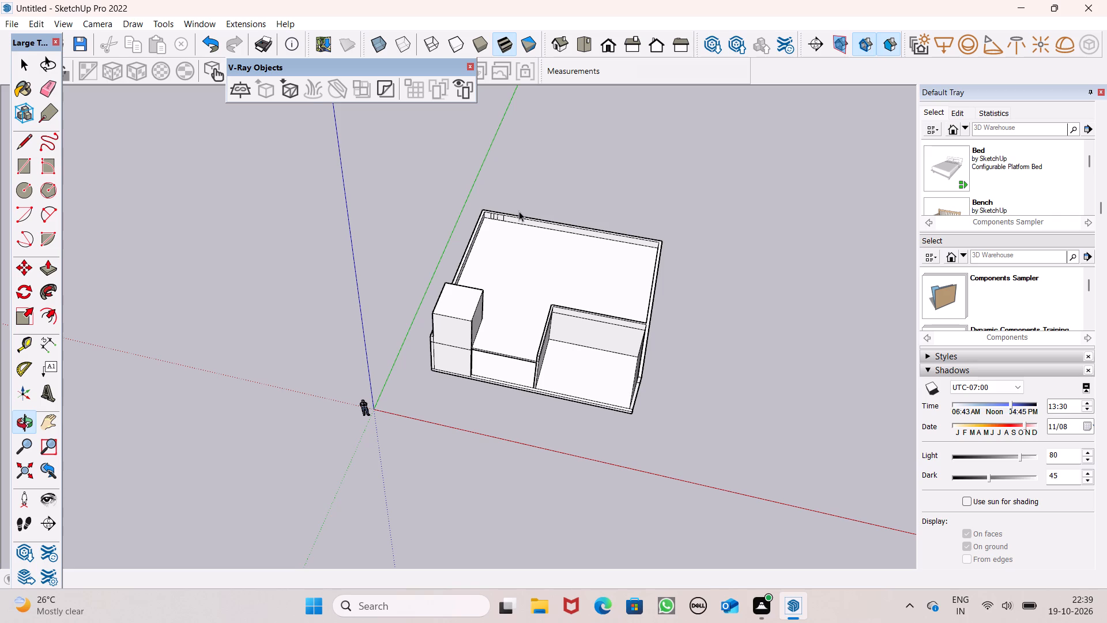
# Erase the four stray vertical edges on the inner face of the rear parapet near its corner.
pyautogui.scroll(6, 519, 211)
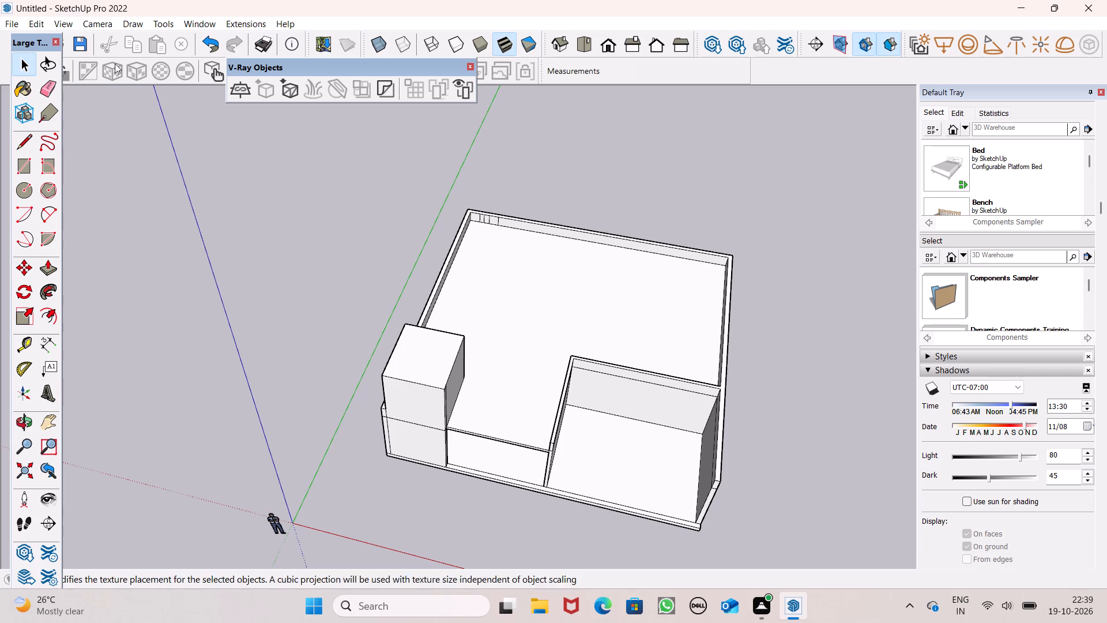
pyautogui.click(54, 85)
pyautogui.scroll(2, 507, 273)
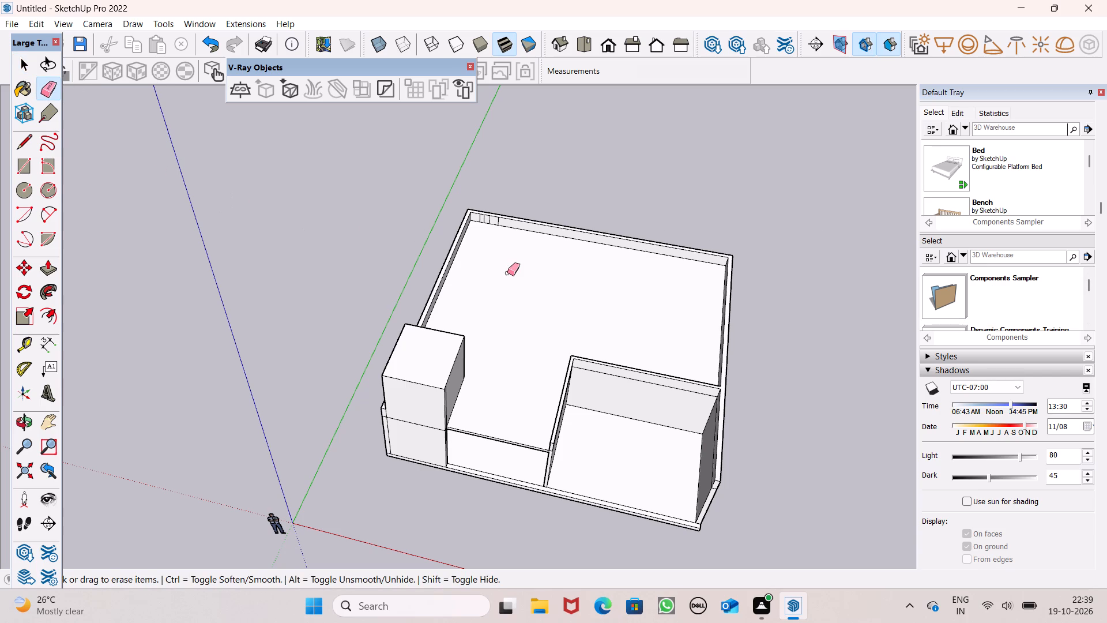
pyautogui.scroll(3, 507, 273)
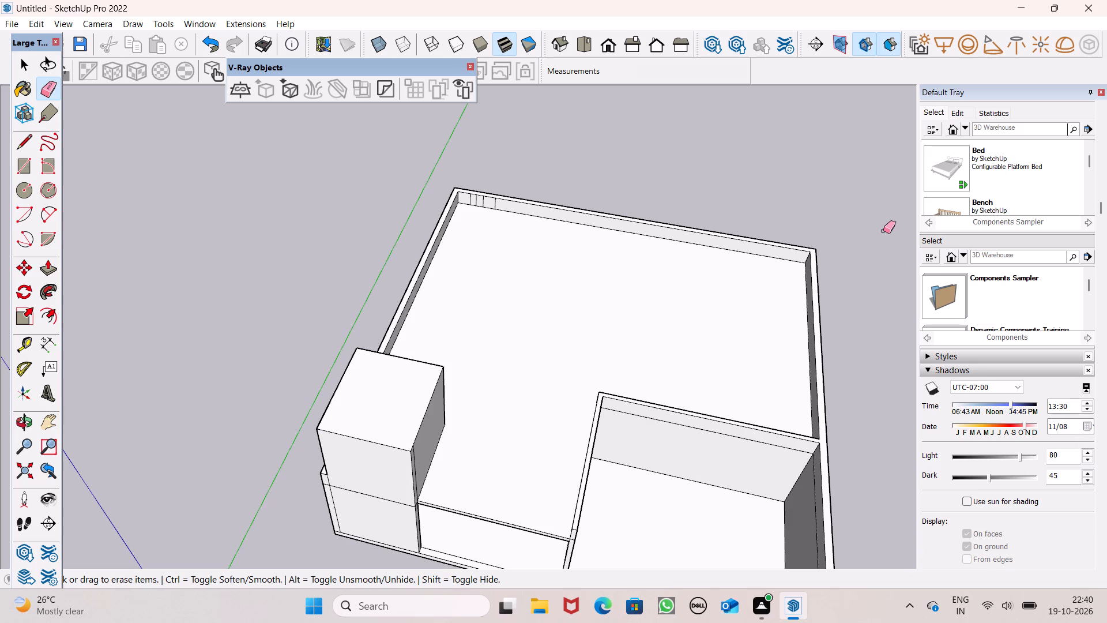
pyautogui.scroll(14, 457, 204)
pyautogui.scroll(7, 556, 197)
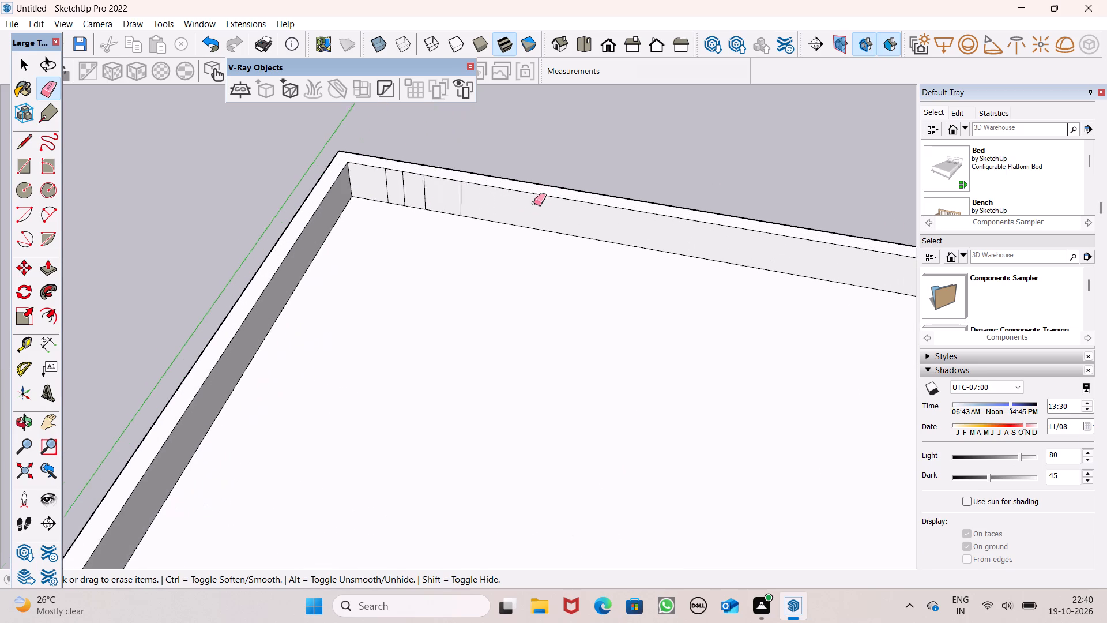
pyautogui.scroll(2, 534, 203)
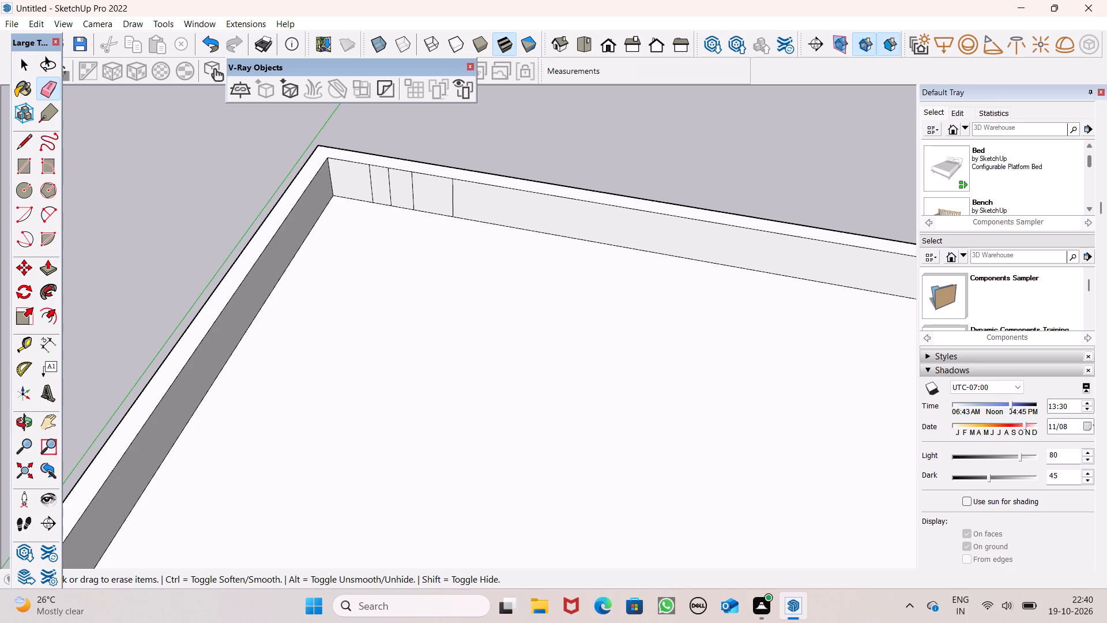
pyautogui.scroll(3, 340, 213)
pyautogui.moveTo(402, 186); pyautogui.dragTo(488, 200)
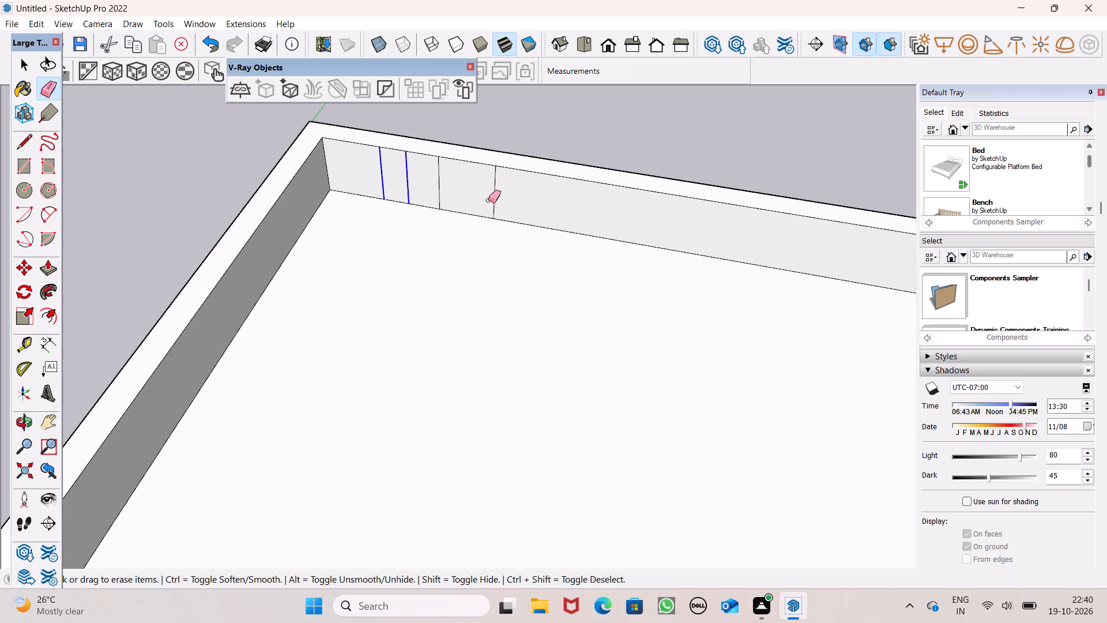
pyautogui.moveTo(488, 200); pyautogui.dragTo(495, 199)
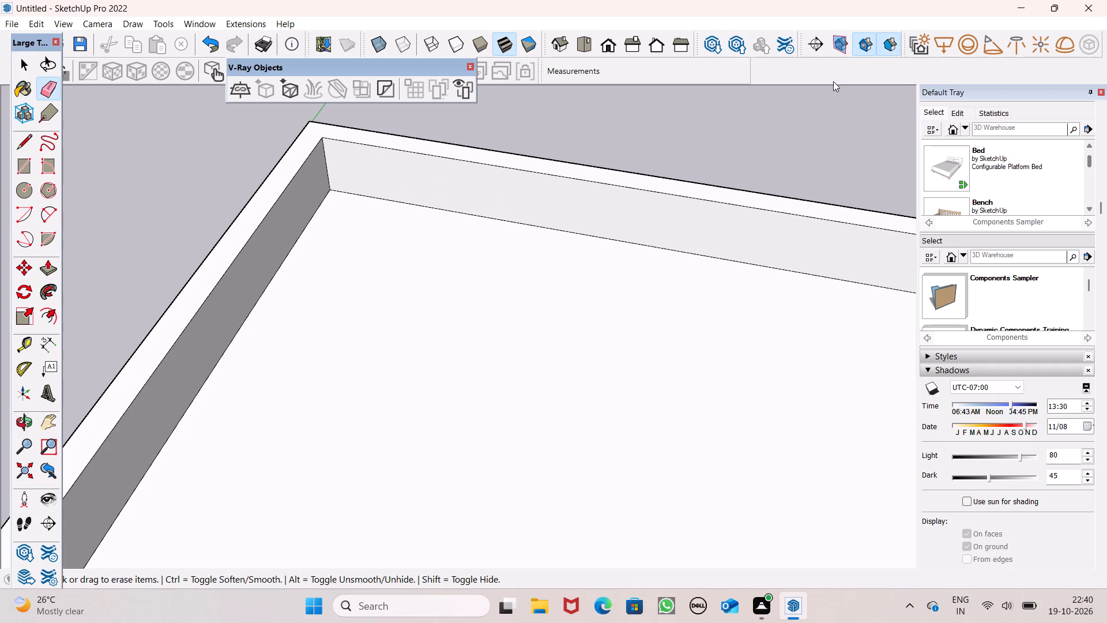
# Examine the cleaned parapet, roof and open front bay from above and from the front.
pyautogui.scroll(-15, 630, 136)
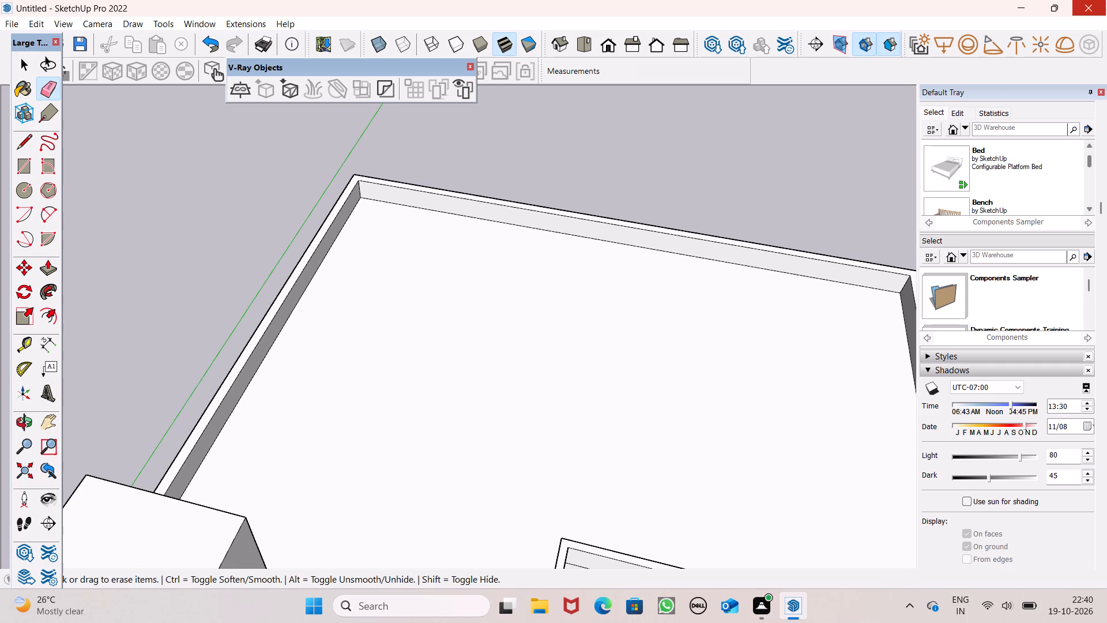
pyautogui.scroll(-7, 1044, 69)
pyautogui.scroll(-2, 707, 145)
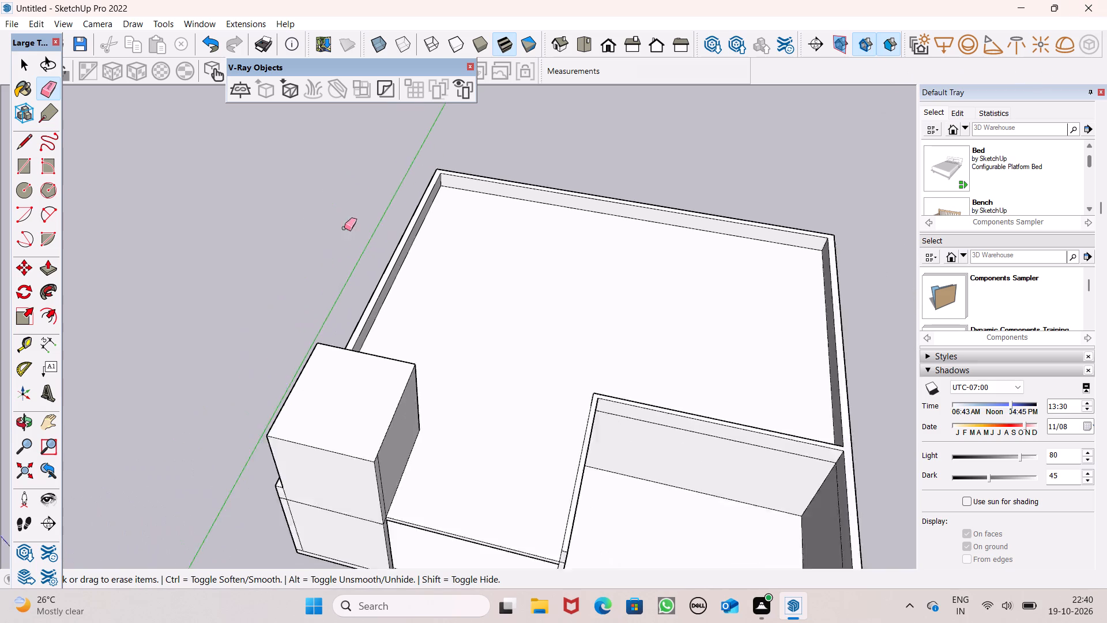
pyautogui.scroll(-6, 344, 228)
pyautogui.moveTo(474, 365); pyautogui.dragTo(514, 187, button='middle')
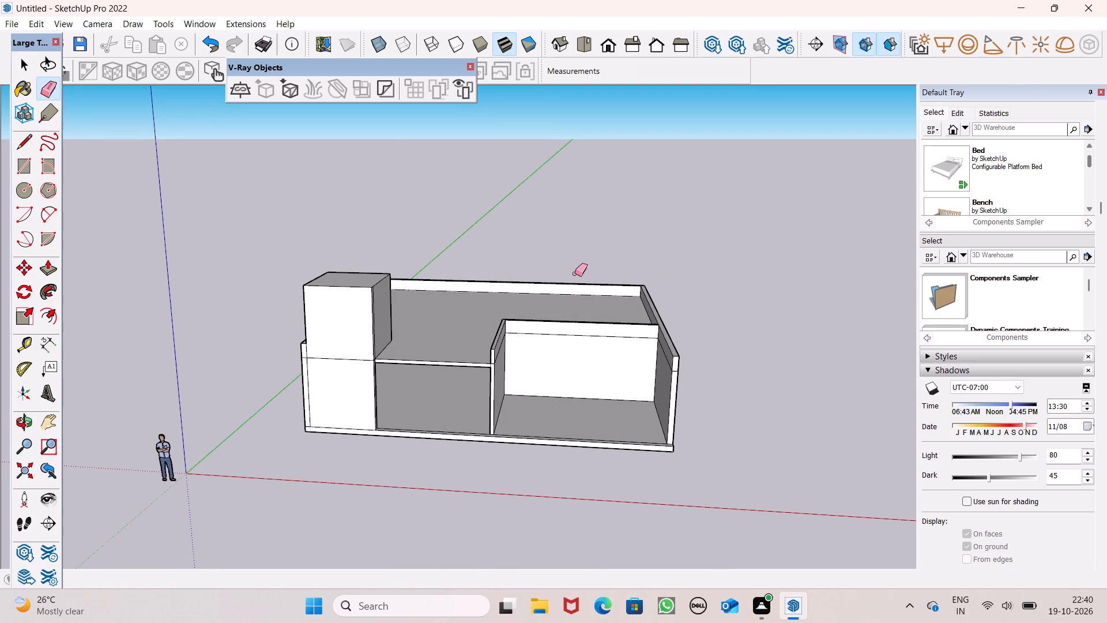
pyautogui.scroll(-1, 566, 287)
pyautogui.moveTo(540, 318); pyautogui.dragTo(522, 444, button='middle')
pyautogui.scroll(1, 530, 341)
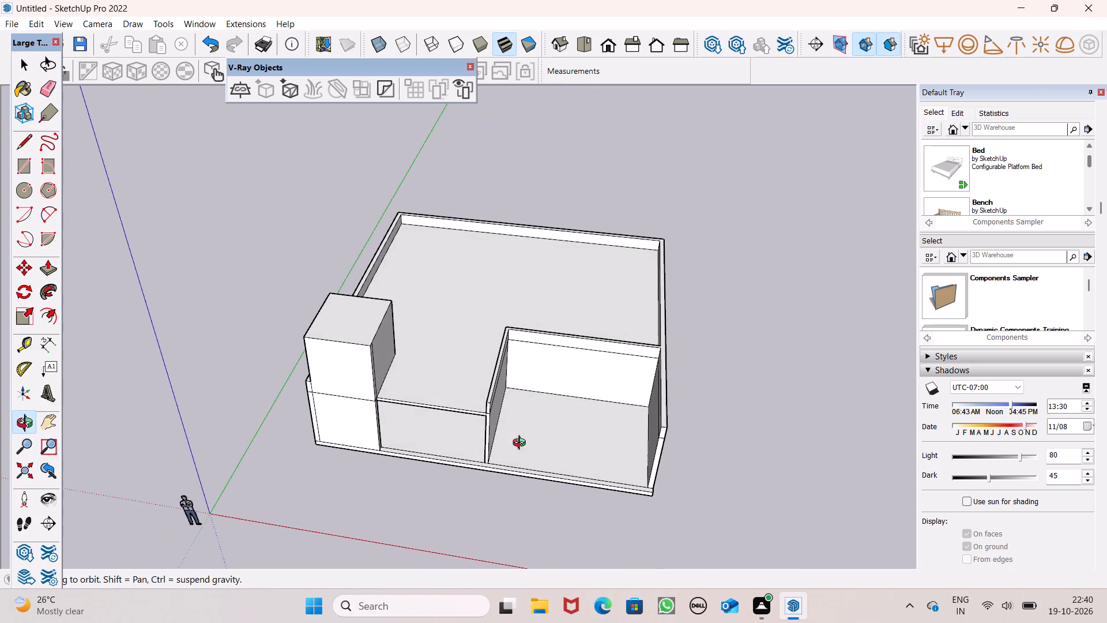
pyautogui.moveTo(522, 444); pyautogui.dragTo(523, 445, button='middle')
pyautogui.scroll(1, 525, 451)
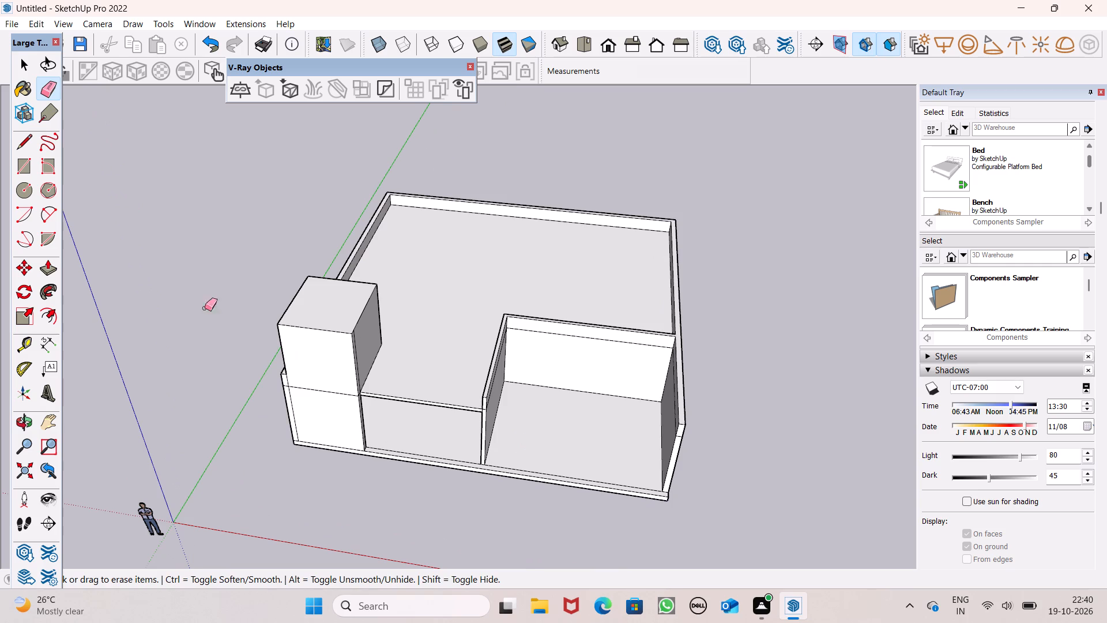
# Place a guide line across the roof, parallel to the corner block's rear edge and about 15' 6" behind it.
pyautogui.scroll(-1, 193, 337)
pyautogui.moveTo(308, 350); pyautogui.dragTo(326, 576, button='middle')
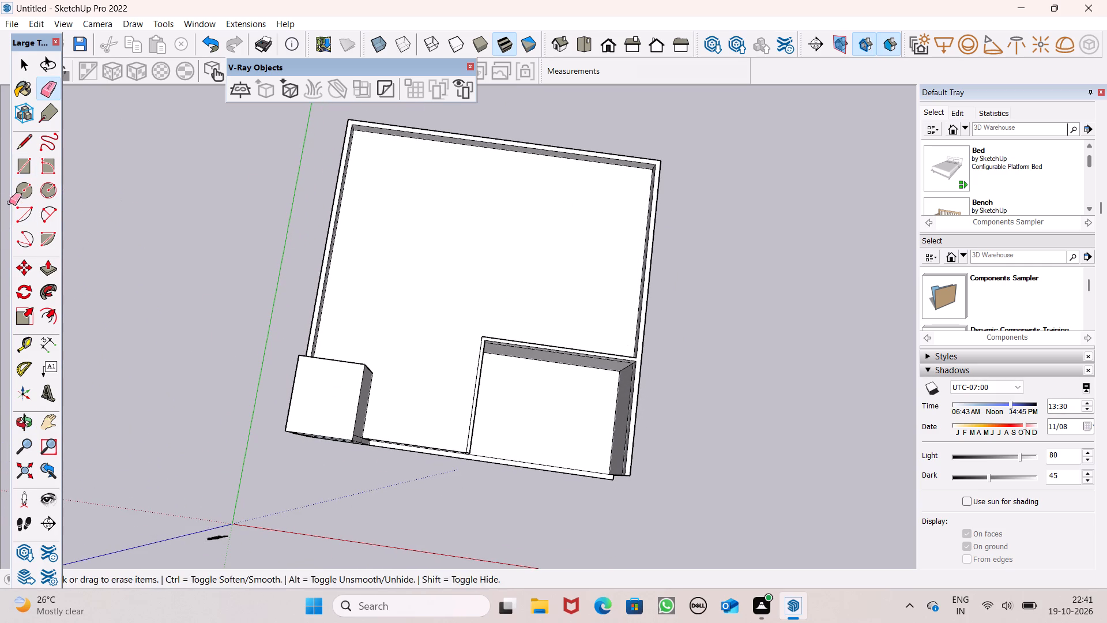
pyautogui.click(26, 343)
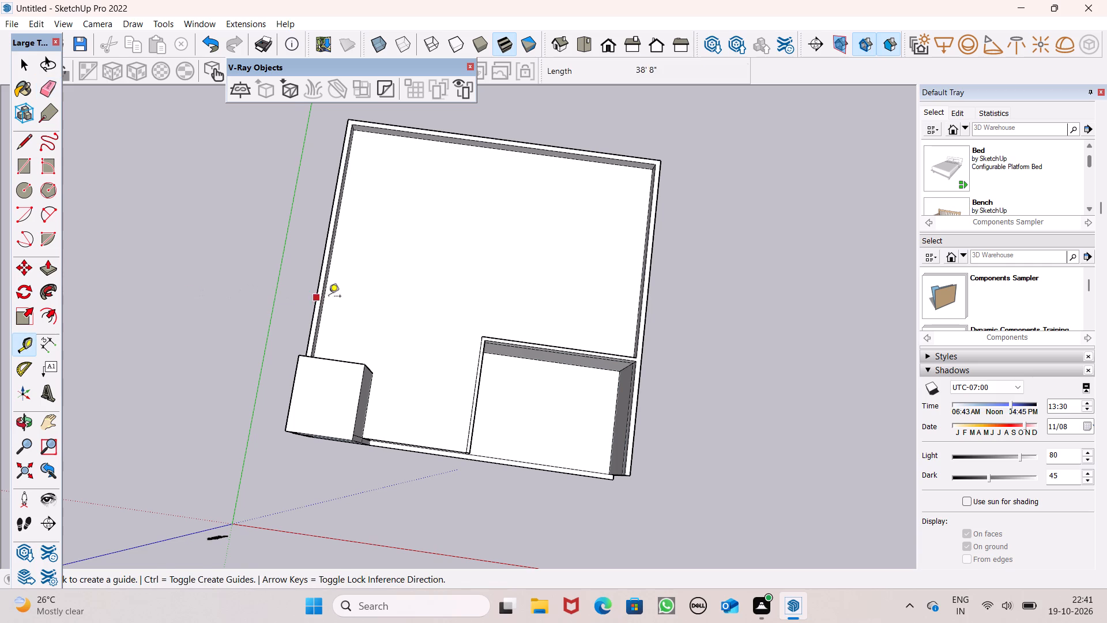
pyautogui.scroll(2, 441, 287)
pyautogui.moveTo(433, 291); pyautogui.dragTo(421, 330, button='middle')
pyautogui.scroll(1, 433, 293)
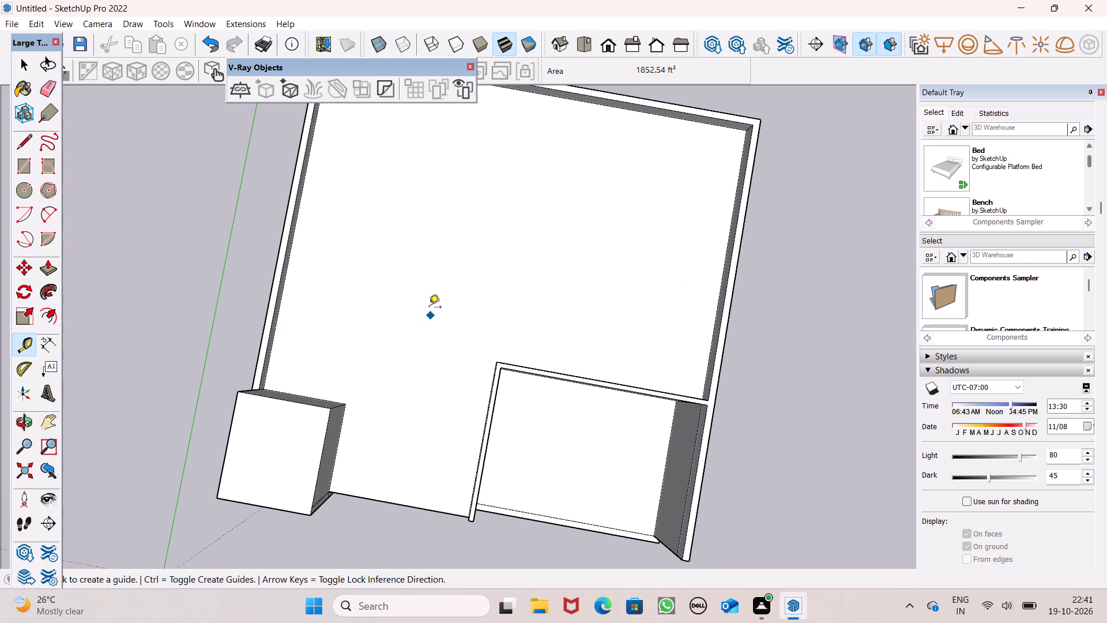
pyautogui.click(274, 391)
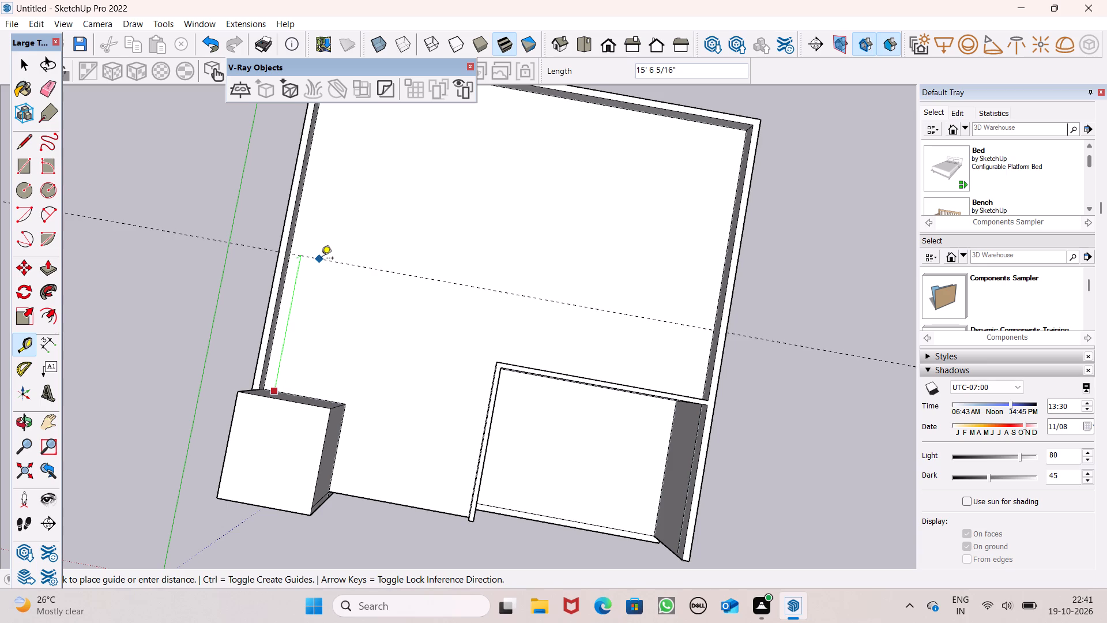
pyautogui.click(321, 258)
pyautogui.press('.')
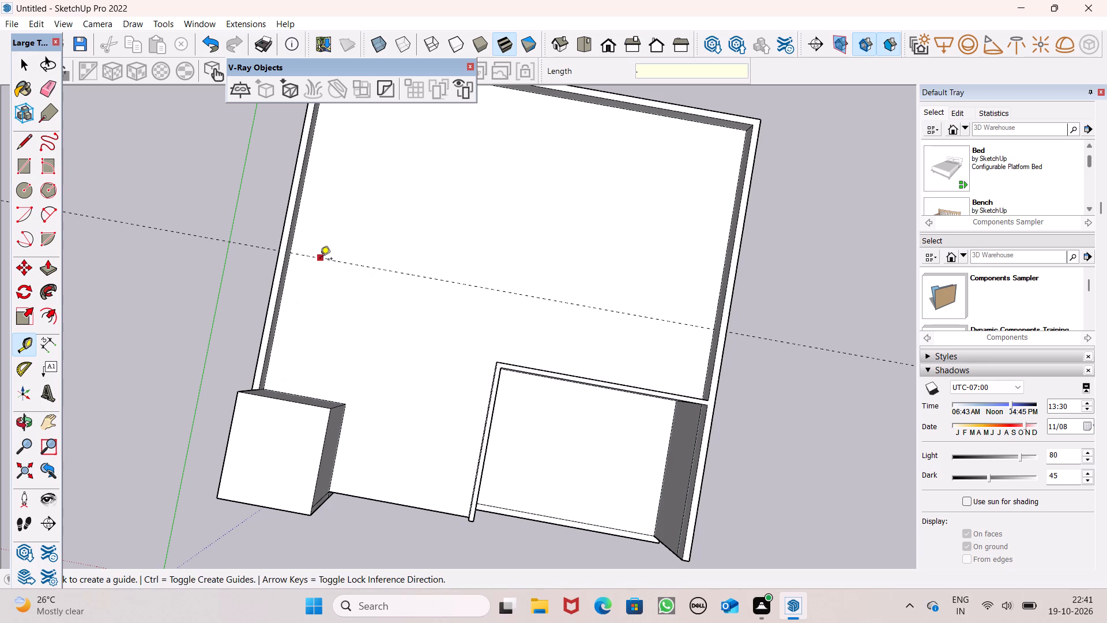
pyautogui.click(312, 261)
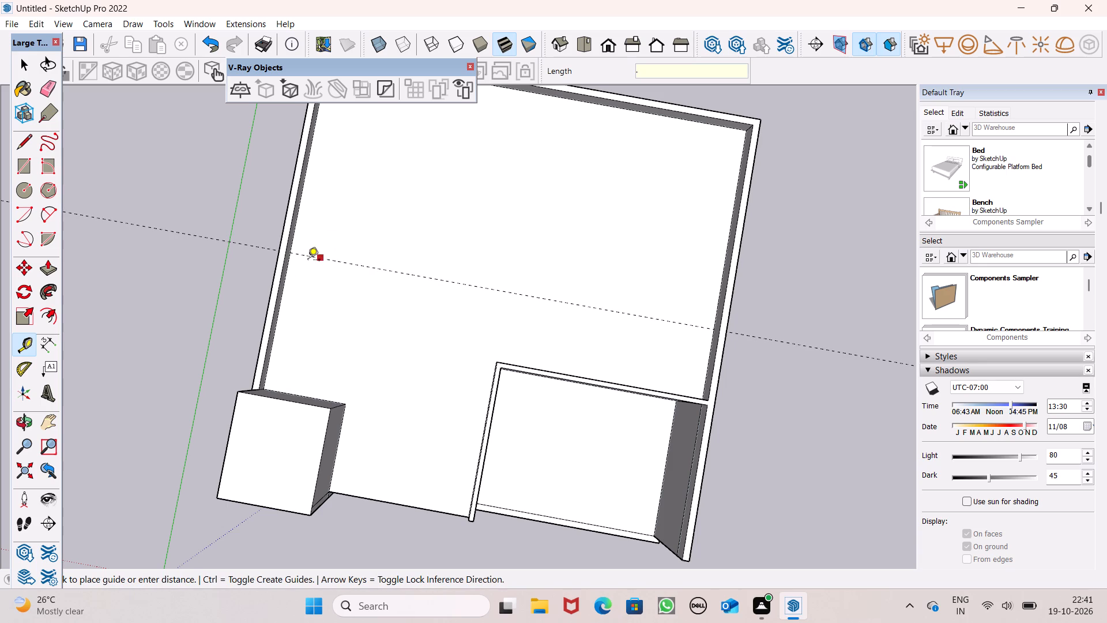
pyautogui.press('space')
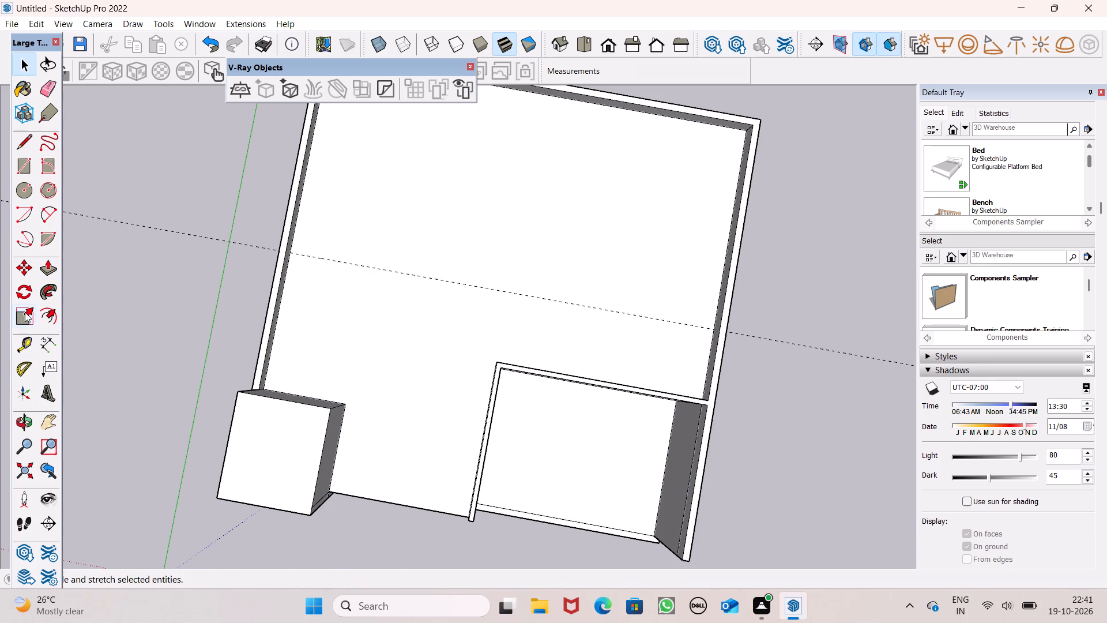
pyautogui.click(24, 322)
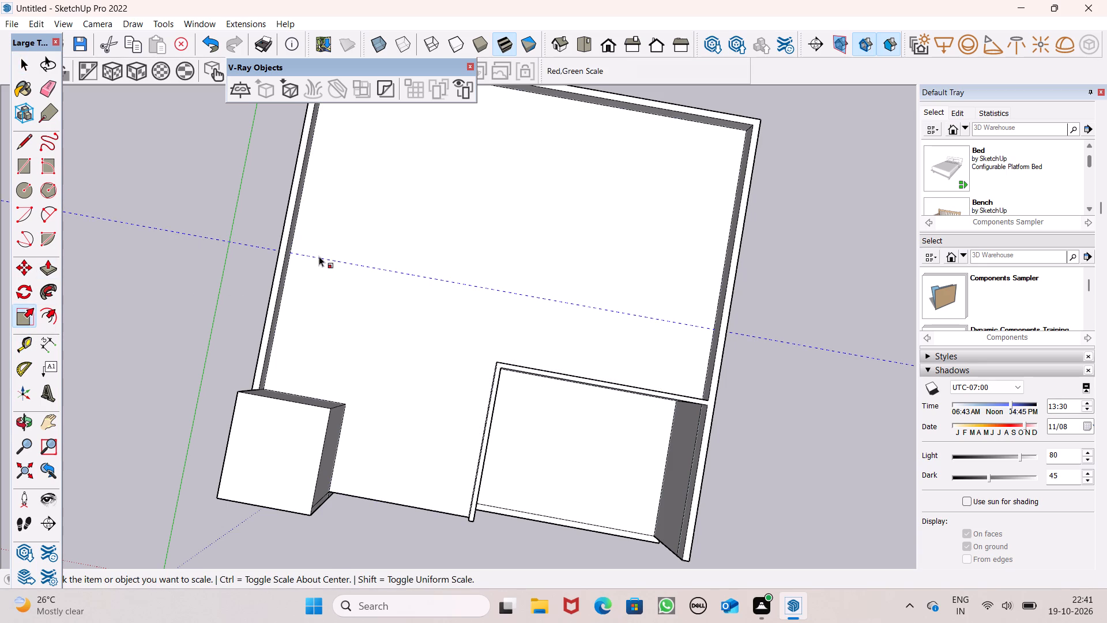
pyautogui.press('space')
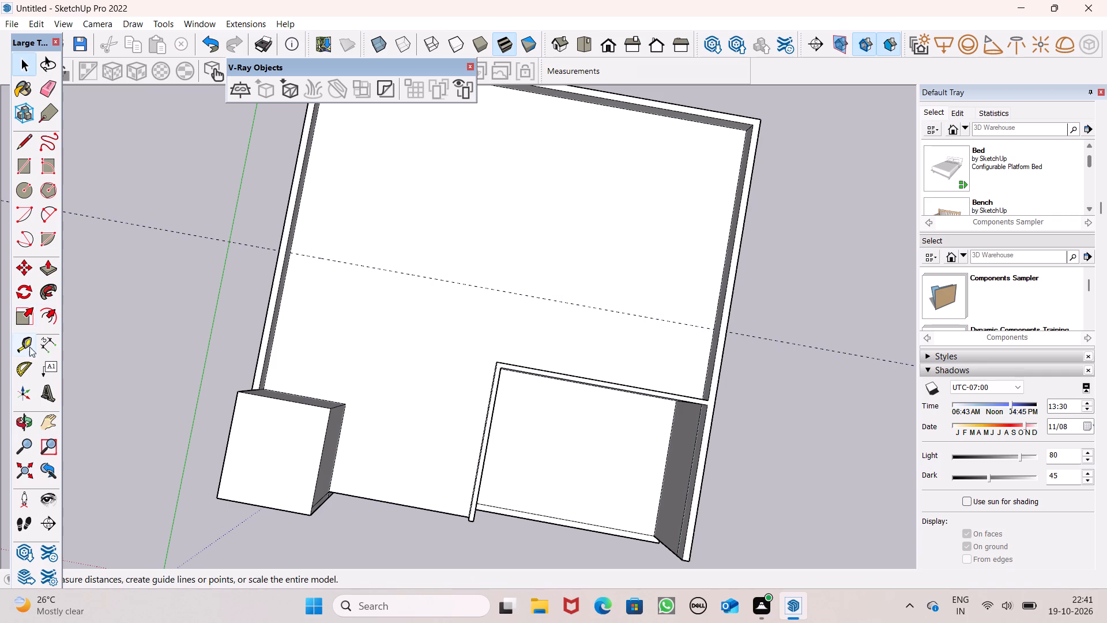
# Place a second guide line across the roof, parallel to the first and 6" behind it.
pyautogui.click(22, 343)
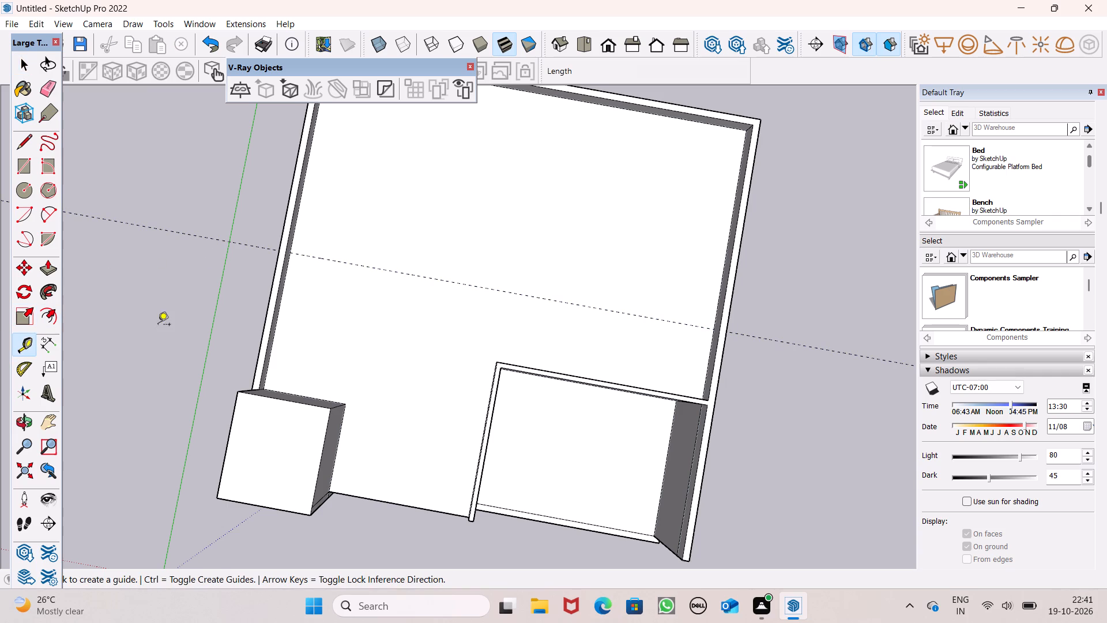
pyautogui.moveTo(332, 262); pyautogui.dragTo(332, 257)
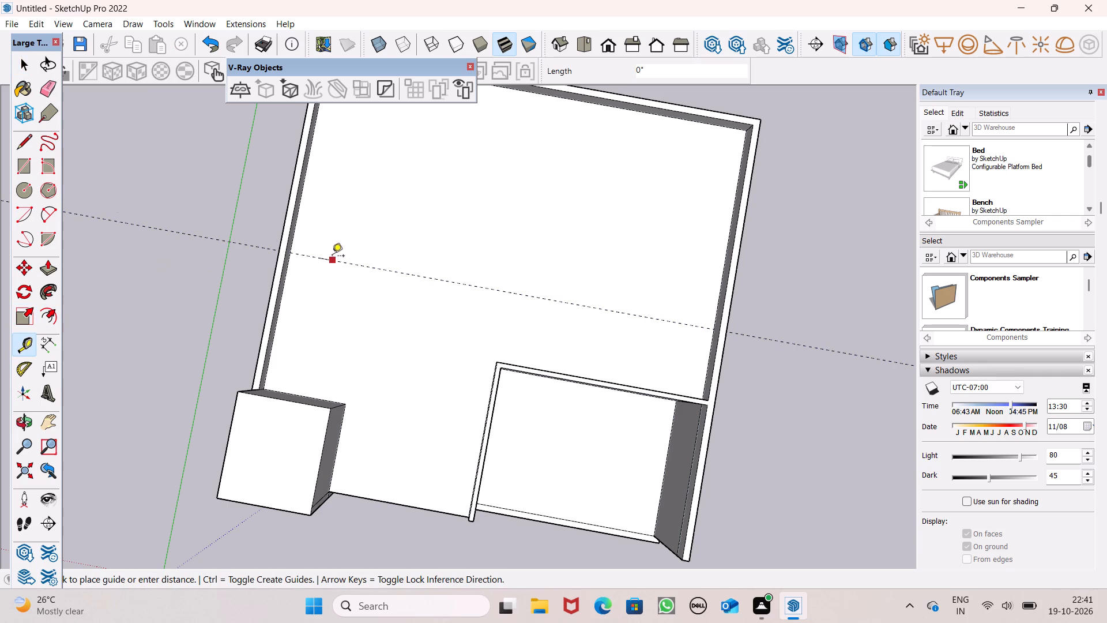
pyautogui.moveTo(332, 257); pyautogui.dragTo(340, 246)
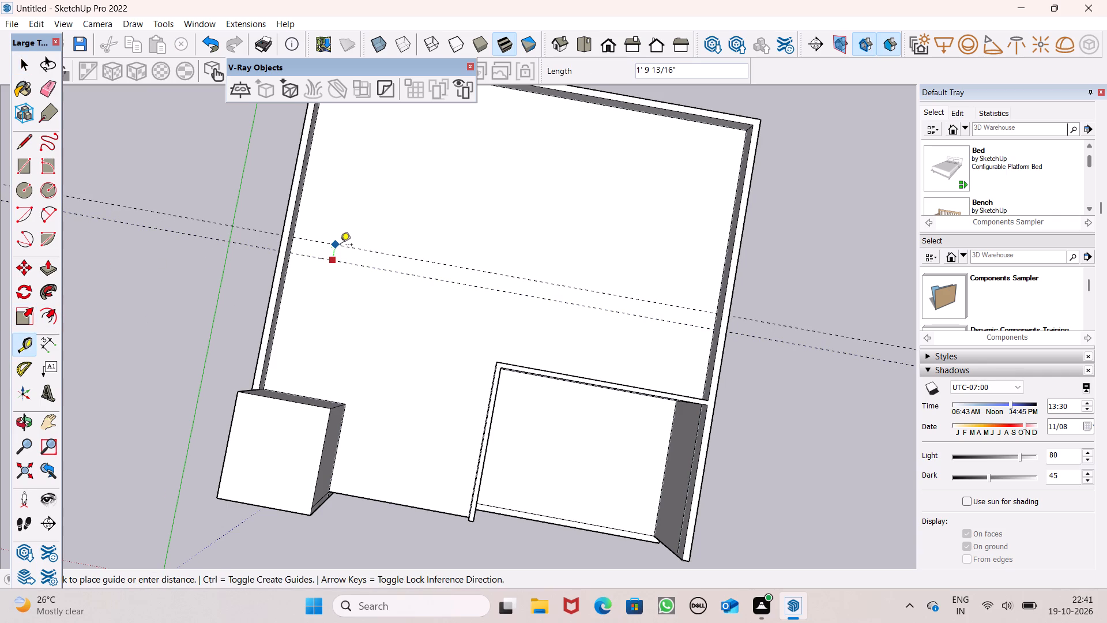
pyautogui.moveTo(340, 246); pyautogui.dragTo(341, 246)
pyautogui.press('6')
pyautogui.hotkey('shift', '"')
pyautogui.press('Return')
pyautogui.press('space')
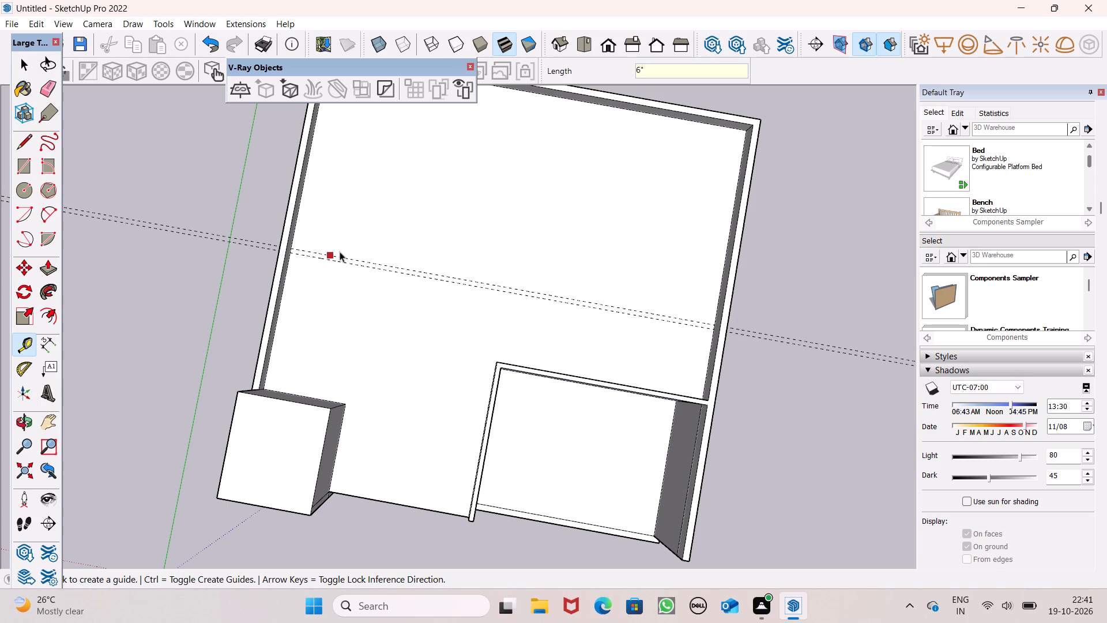
pyautogui.scroll(-2, 330, 280)
pyautogui.scroll(2, 365, 310)
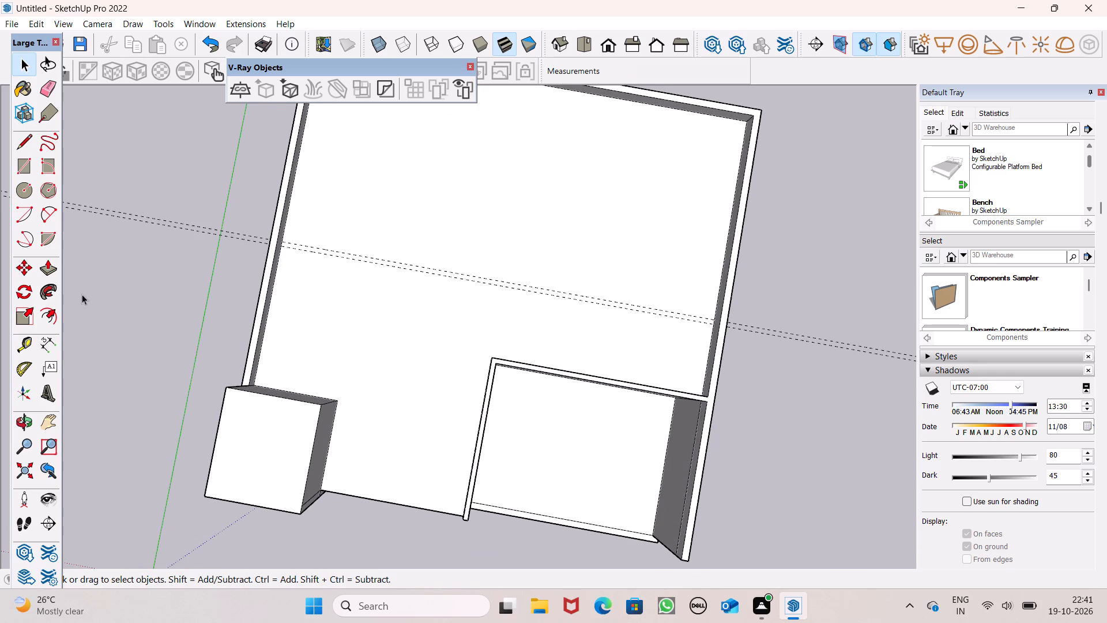
# Place a lengthwise roof guide parallel to the side parapet beside the open bay, about 26' in from its inner edge.
pyautogui.click(17, 344)
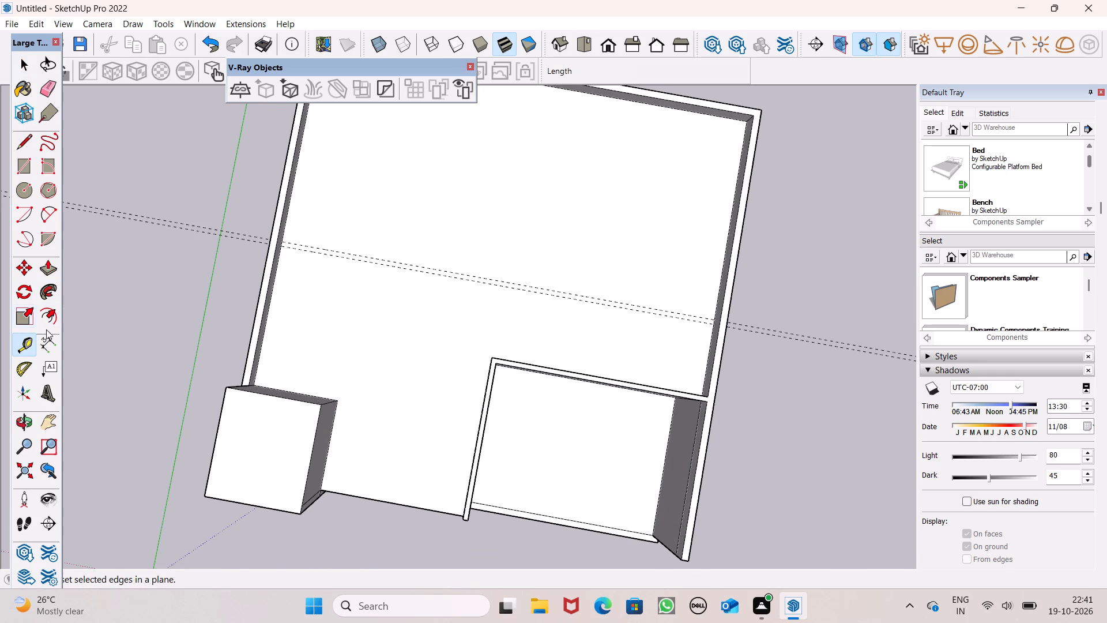
pyautogui.scroll(-1, 47, 331)
pyautogui.moveTo(77, 363); pyautogui.dragTo(151, 348, button='middle')
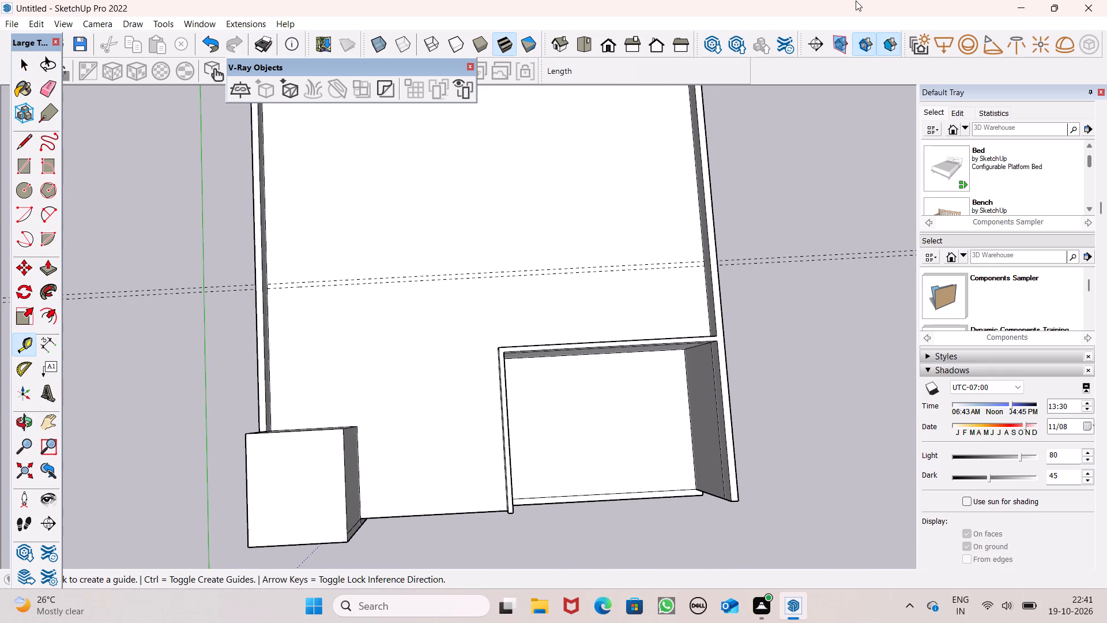
pyautogui.moveTo(684, 221); pyautogui.dragTo(663, 274, button='middle')
pyautogui.scroll(1, 663, 269)
pyautogui.scroll(-5, 729, 254)
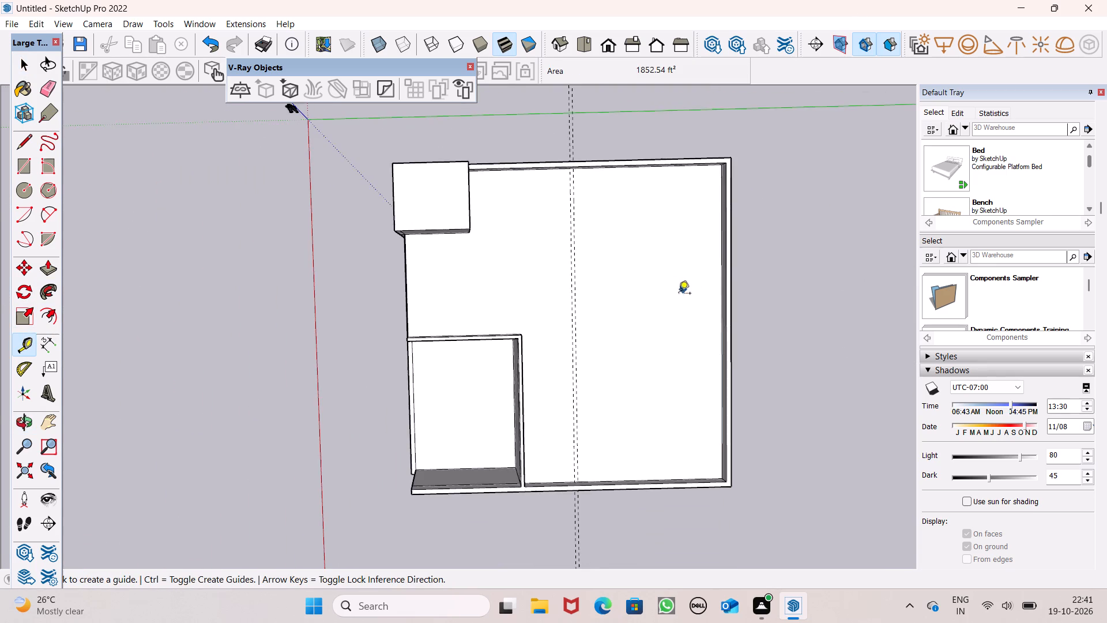
pyautogui.scroll(-3, 651, 295)
pyautogui.moveTo(507, 401); pyautogui.dragTo(544, 125, button='middle')
pyautogui.scroll(1, 544, 125)
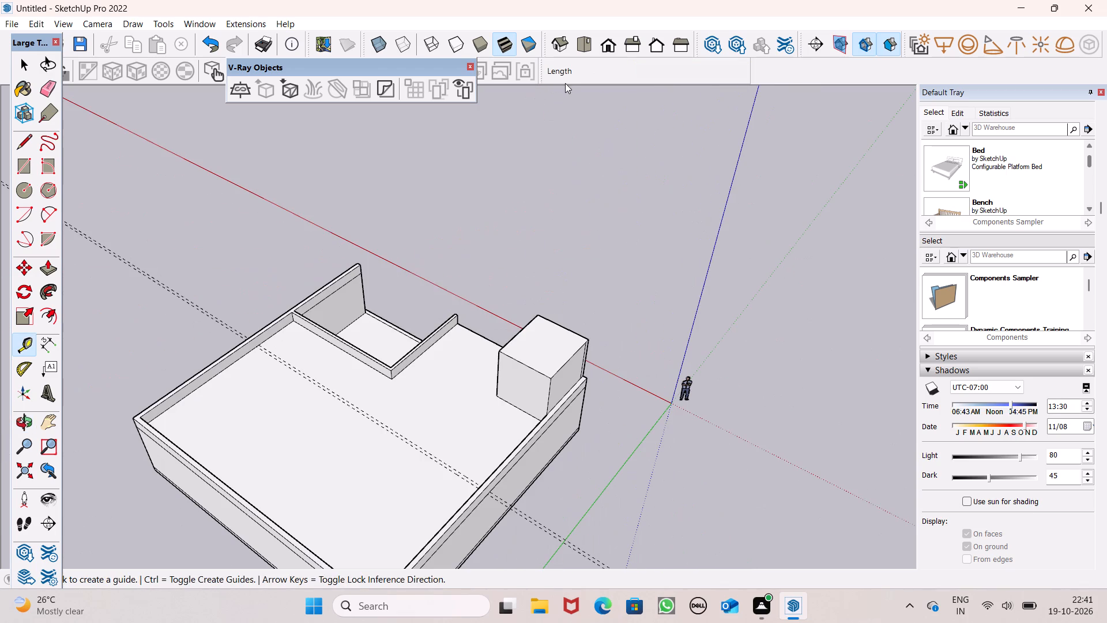
pyautogui.click(588, 43)
pyautogui.scroll(-4, 532, 160)
pyautogui.scroll(7, 580, 252)
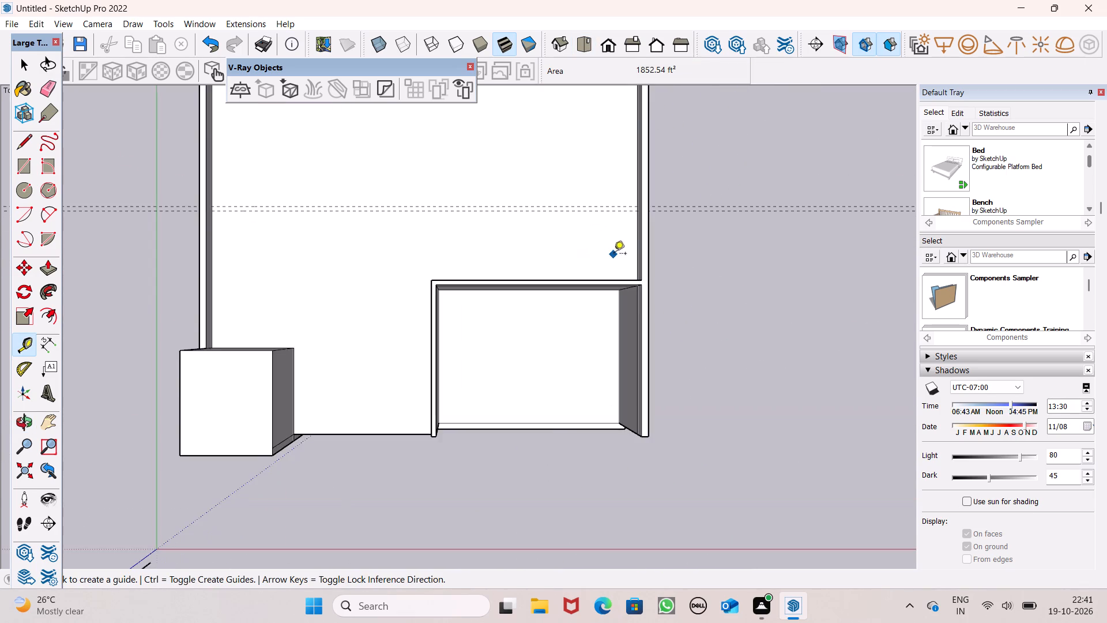
pyautogui.moveTo(614, 255); pyautogui.dragTo(688, 163, button='middle')
pyautogui.scroll(6, 644, 172)
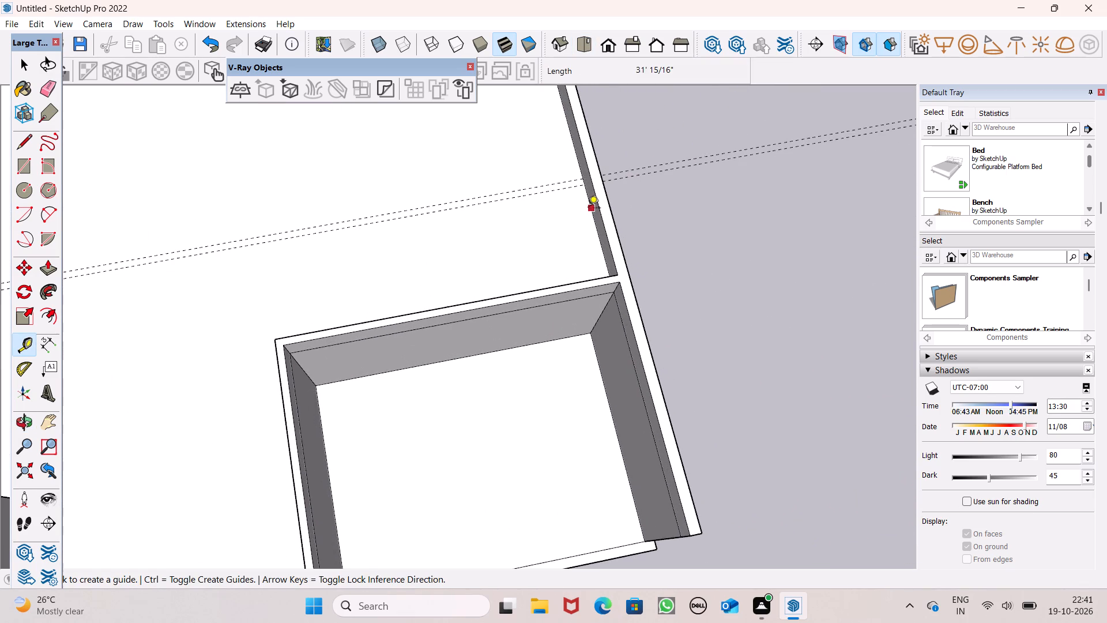
pyautogui.click(588, 209)
pyautogui.moveTo(588, 208); pyautogui.dragTo(582, 208)
pyautogui.click(577, 165)
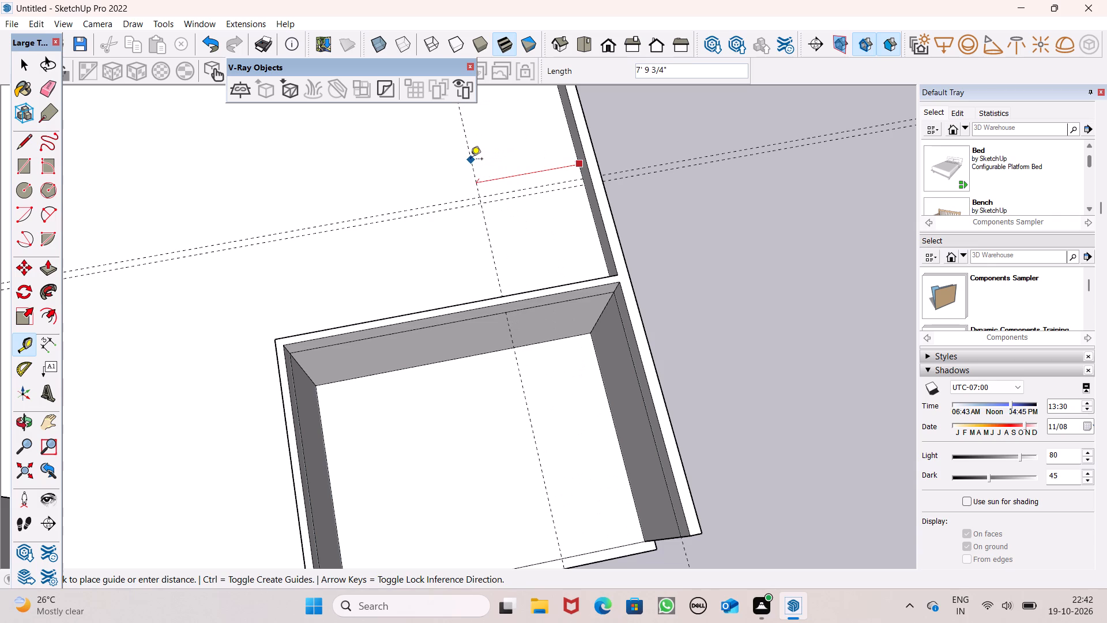
pyautogui.scroll(-1, 470, 160)
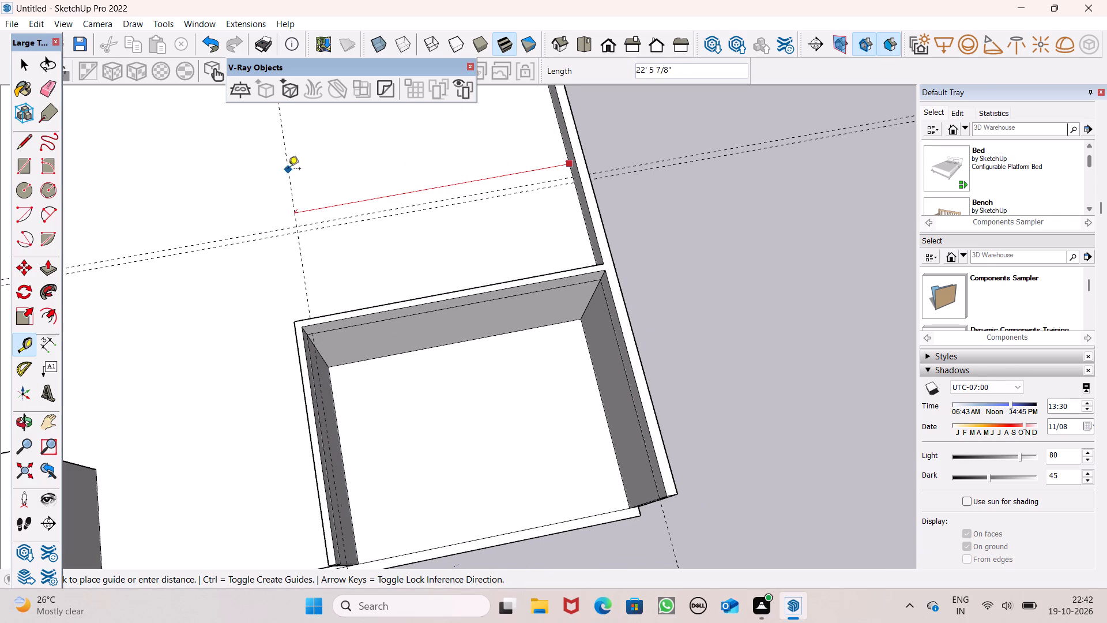
pyautogui.scroll(-4, 210, 185)
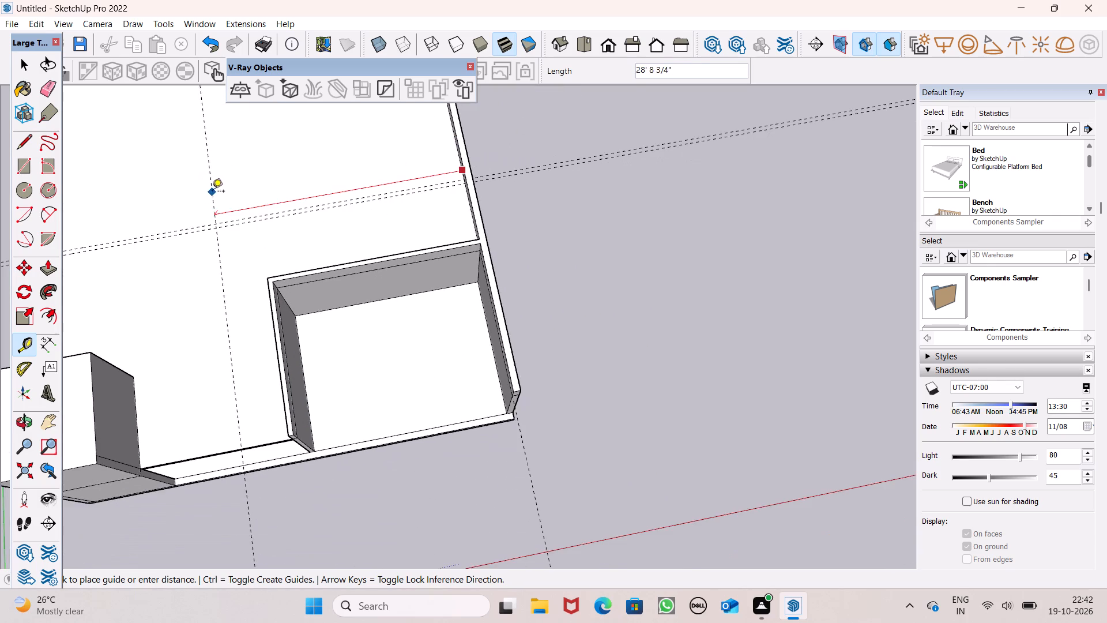
pyautogui.scroll(-6, 215, 192)
pyautogui.moveTo(225, 216); pyautogui.dragTo(195, 211, button='middle')
pyautogui.scroll(1, 195, 211)
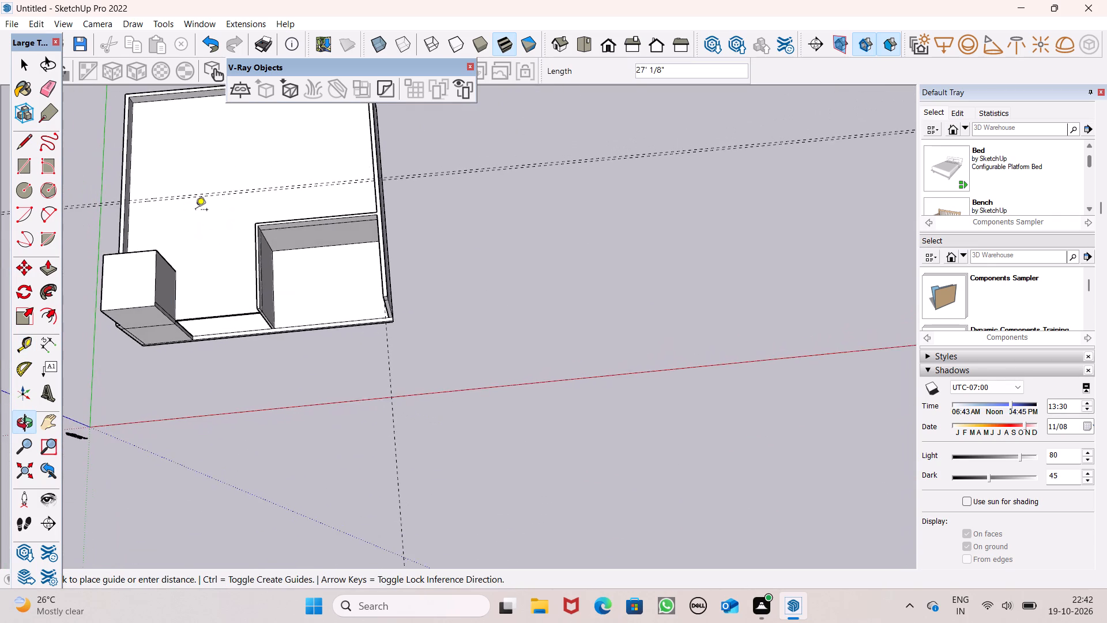
pyautogui.scroll(6, 195, 211)
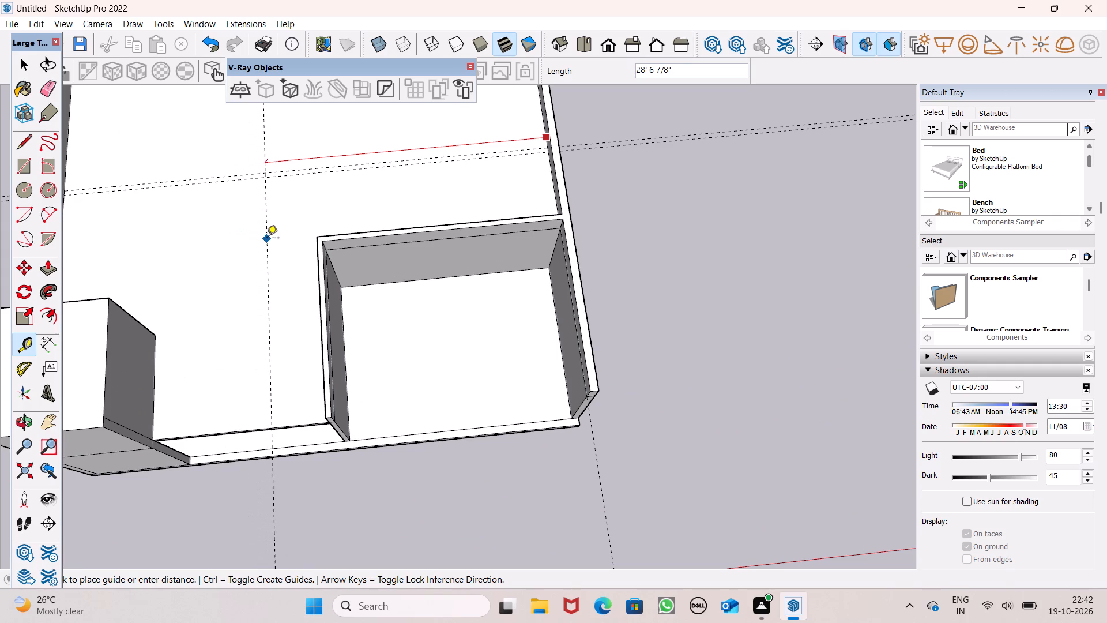
pyautogui.click(295, 262)
# Place a parallel guide line 6" from the new lengthwise guide, on the side facing the corner block.
pyautogui.click(293, 258)
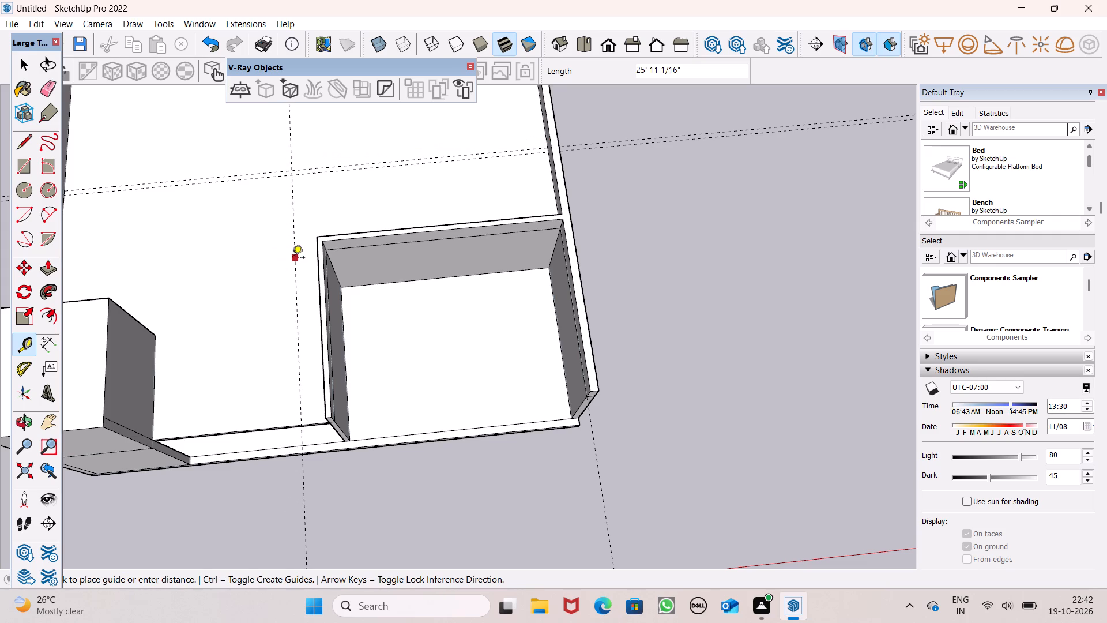
pyautogui.press('6')
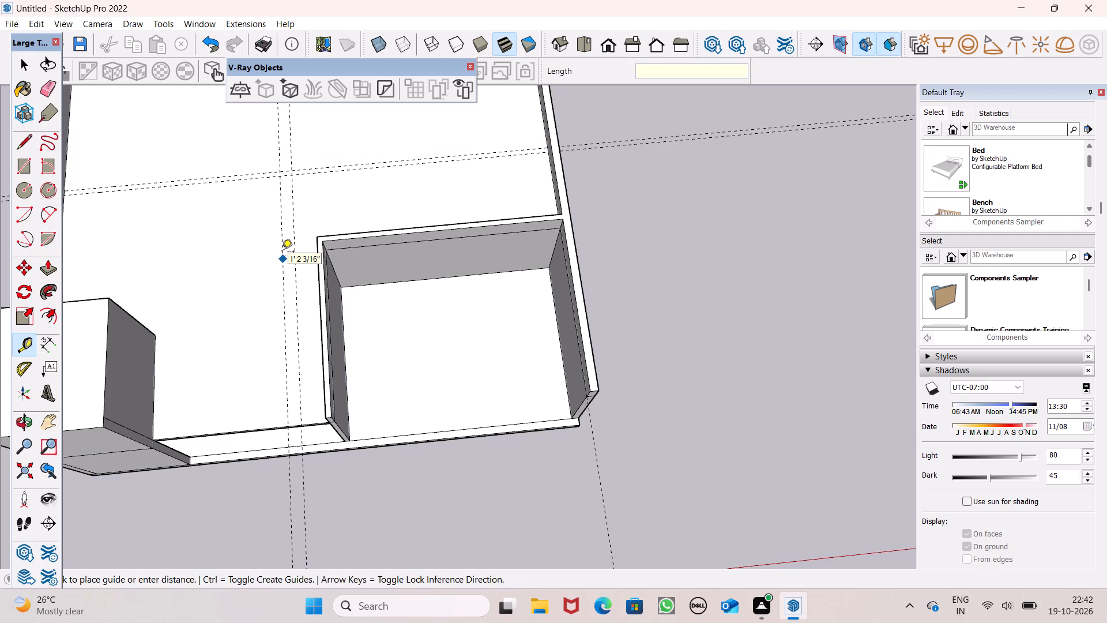
pyautogui.hotkey('shift', '"')
pyautogui.press('Return')
pyautogui.press('space')
# Examine the crossing roof guides, corner block and open front bay from the front at several heights.
pyautogui.scroll(-3, 330, 227)
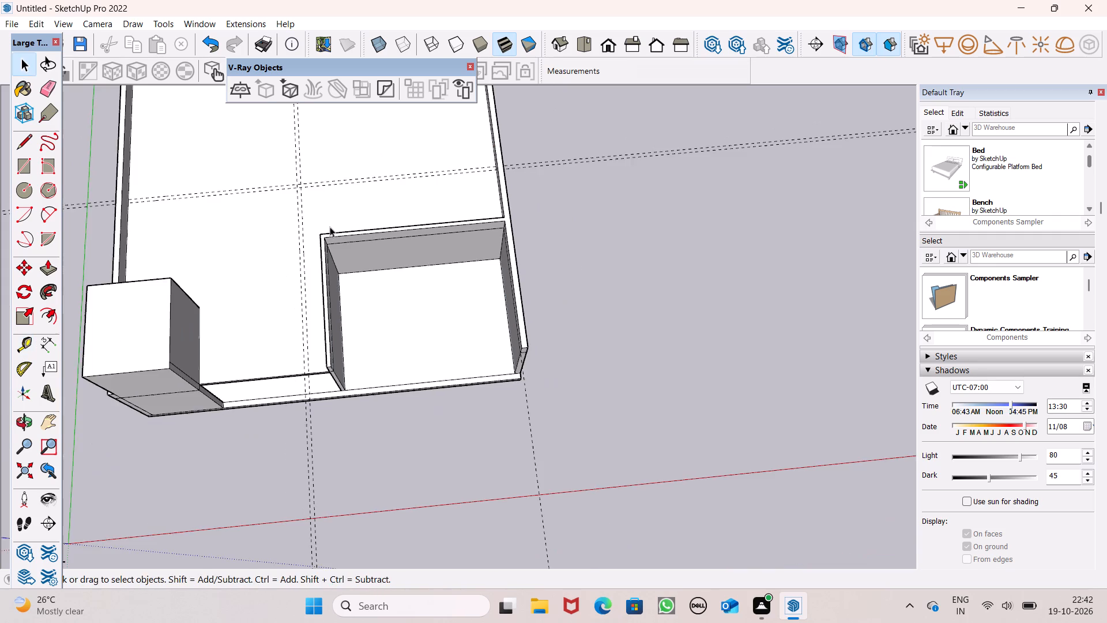
pyautogui.moveTo(353, 270); pyautogui.dragTo(312, 117, button='middle')
pyautogui.scroll(-1, 391, 196)
pyautogui.moveTo(376, 263); pyautogui.dragTo(360, 171, button='middle')
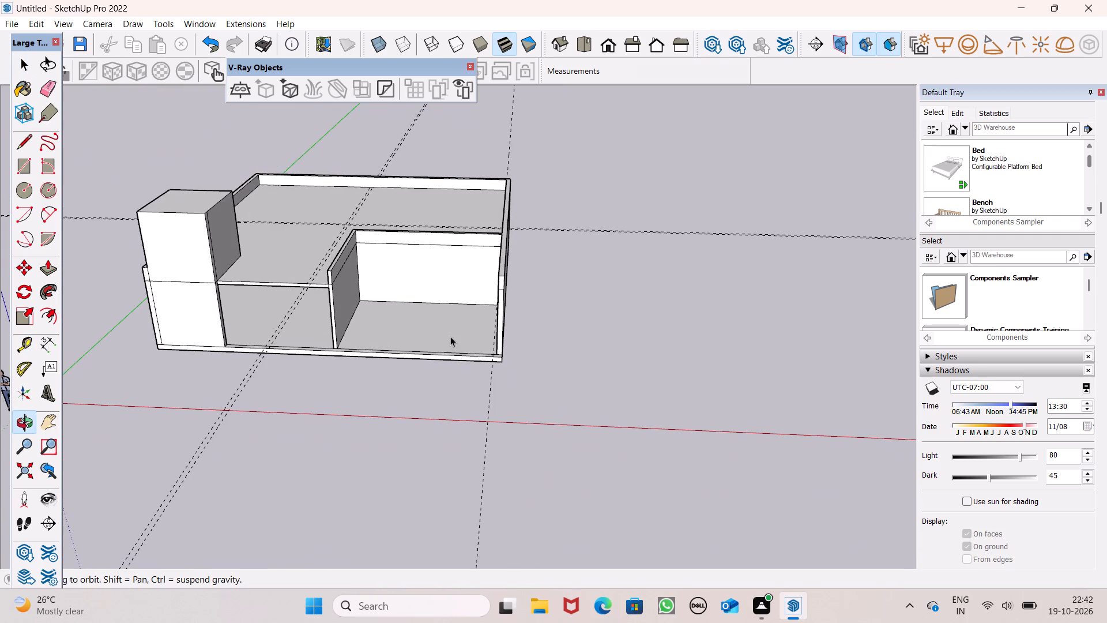
pyautogui.scroll(1, 378, 305)
pyautogui.moveTo(378, 305); pyautogui.dragTo(428, 233, button='middle')
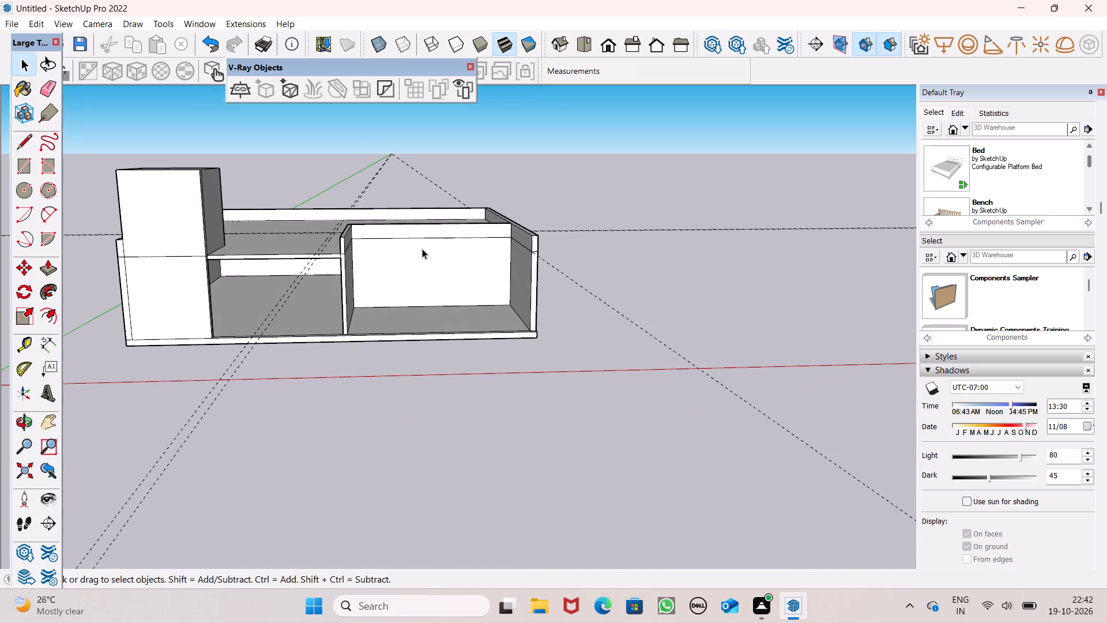
pyautogui.moveTo(382, 273); pyautogui.dragTo(370, 336, button='middle')
pyautogui.scroll(1, 376, 302)
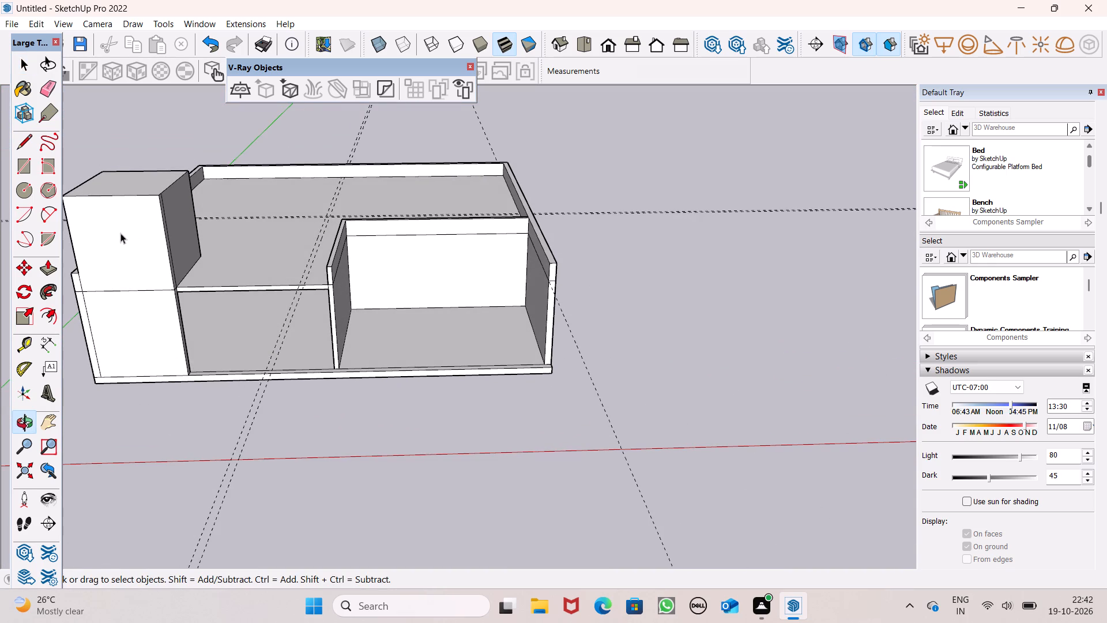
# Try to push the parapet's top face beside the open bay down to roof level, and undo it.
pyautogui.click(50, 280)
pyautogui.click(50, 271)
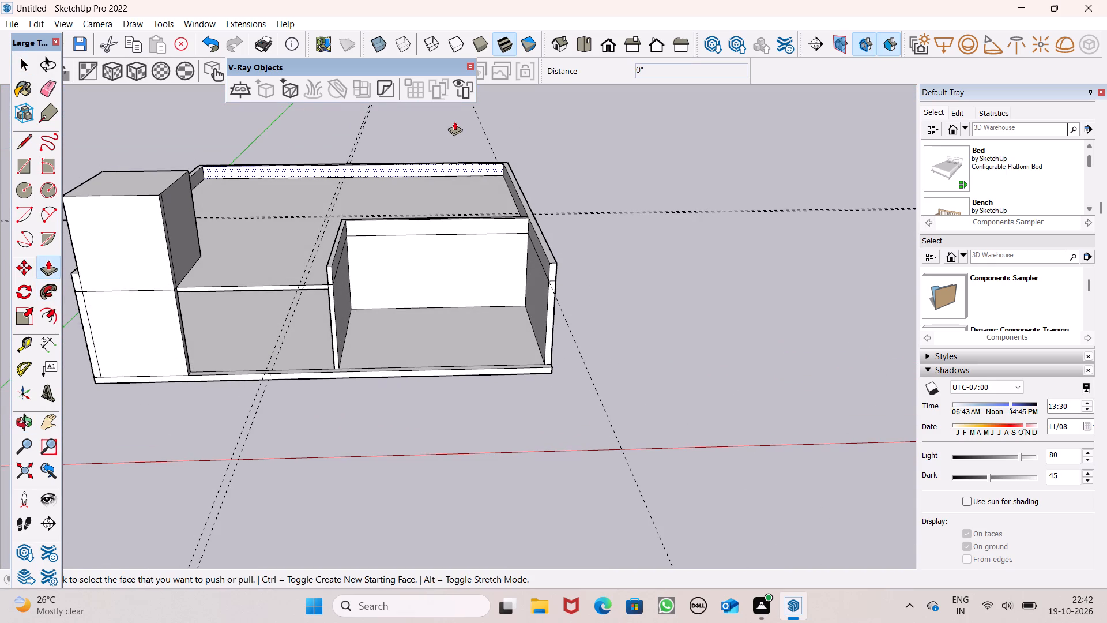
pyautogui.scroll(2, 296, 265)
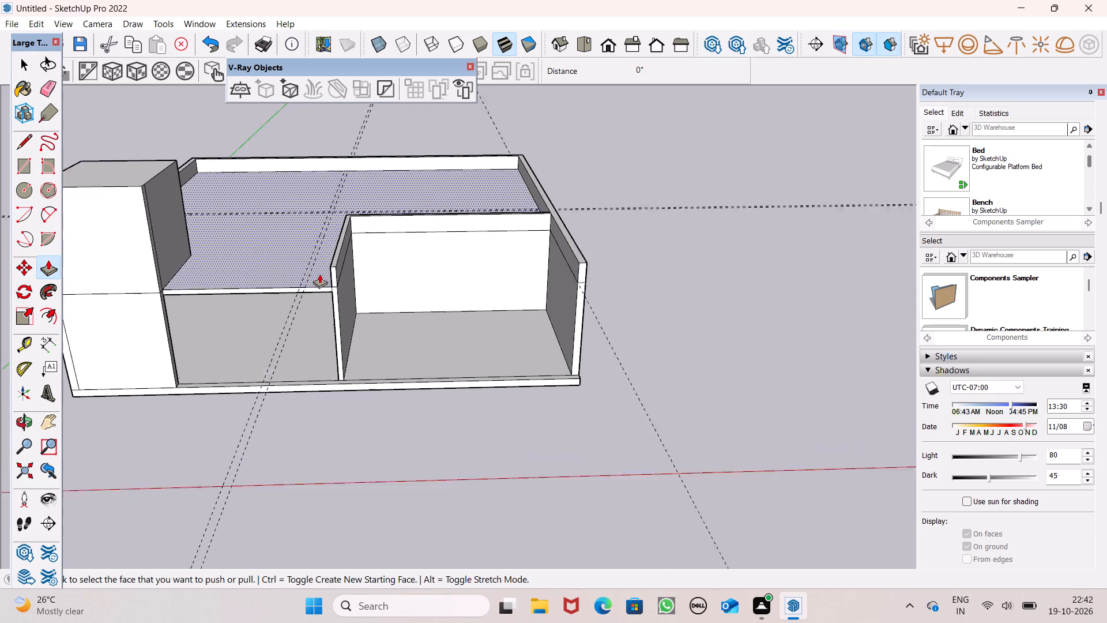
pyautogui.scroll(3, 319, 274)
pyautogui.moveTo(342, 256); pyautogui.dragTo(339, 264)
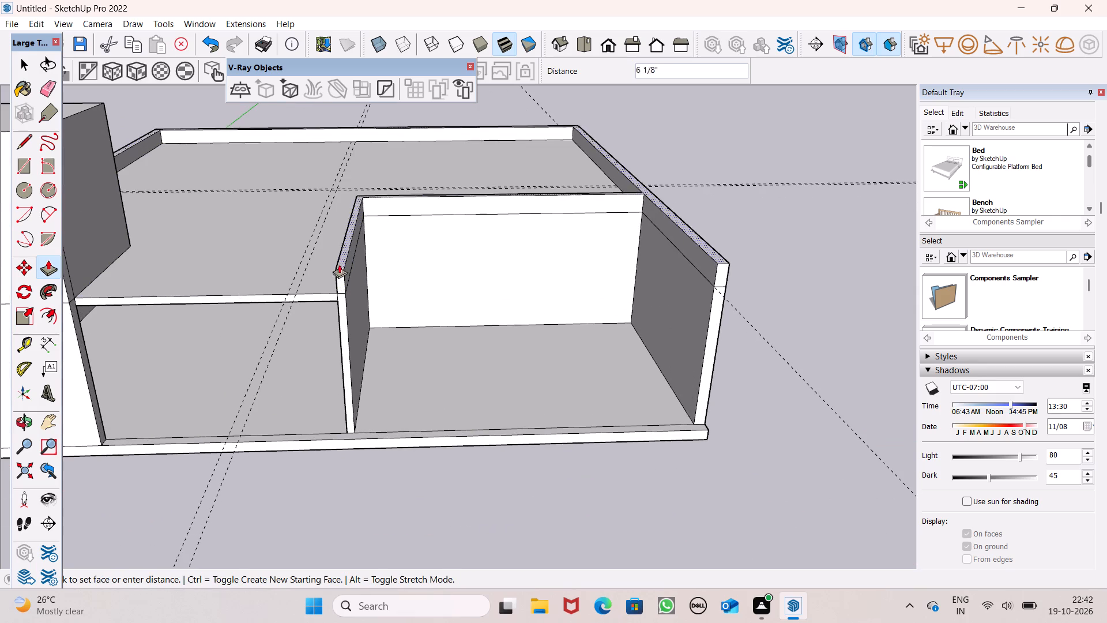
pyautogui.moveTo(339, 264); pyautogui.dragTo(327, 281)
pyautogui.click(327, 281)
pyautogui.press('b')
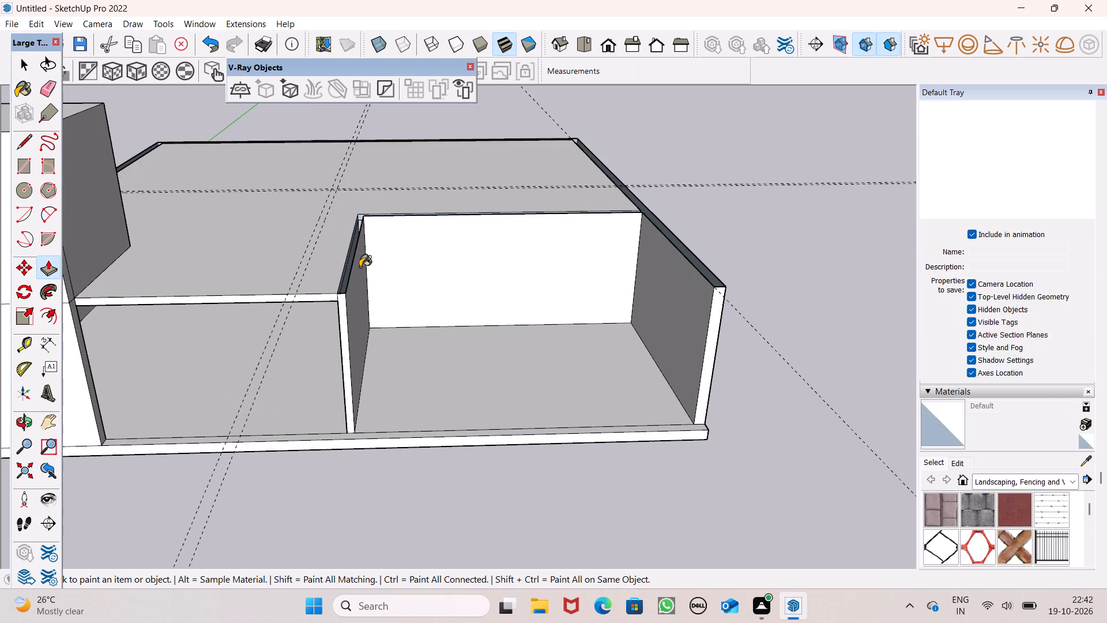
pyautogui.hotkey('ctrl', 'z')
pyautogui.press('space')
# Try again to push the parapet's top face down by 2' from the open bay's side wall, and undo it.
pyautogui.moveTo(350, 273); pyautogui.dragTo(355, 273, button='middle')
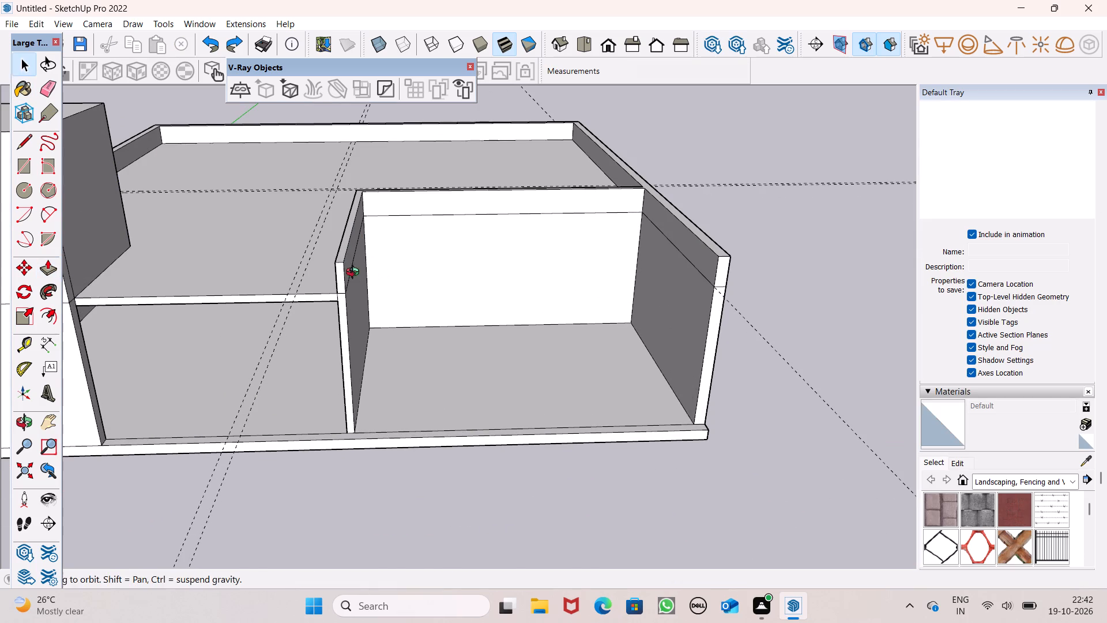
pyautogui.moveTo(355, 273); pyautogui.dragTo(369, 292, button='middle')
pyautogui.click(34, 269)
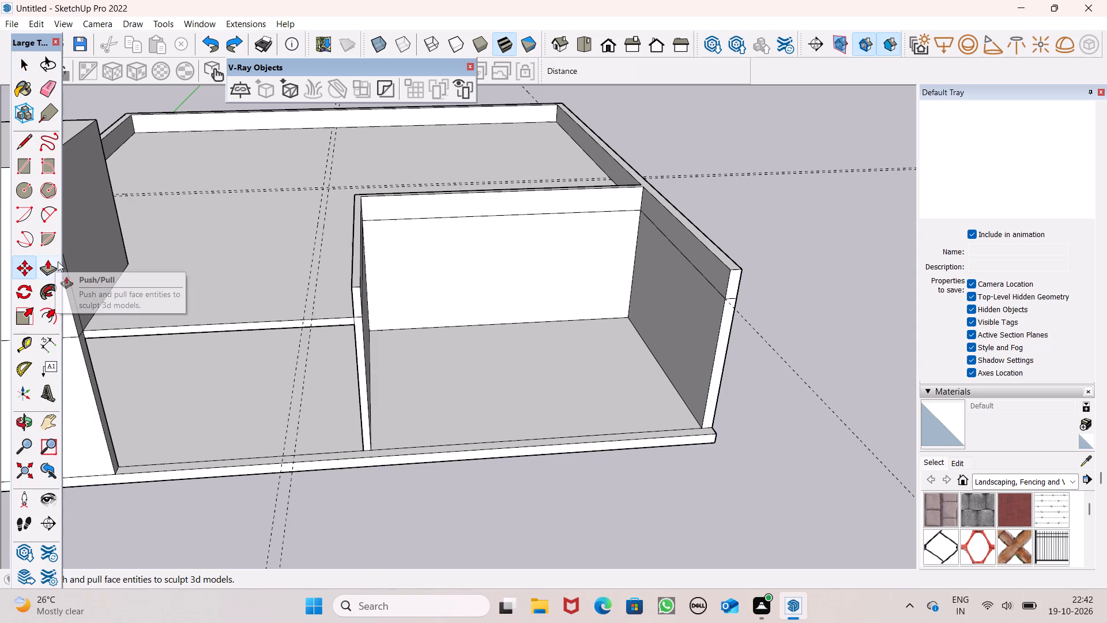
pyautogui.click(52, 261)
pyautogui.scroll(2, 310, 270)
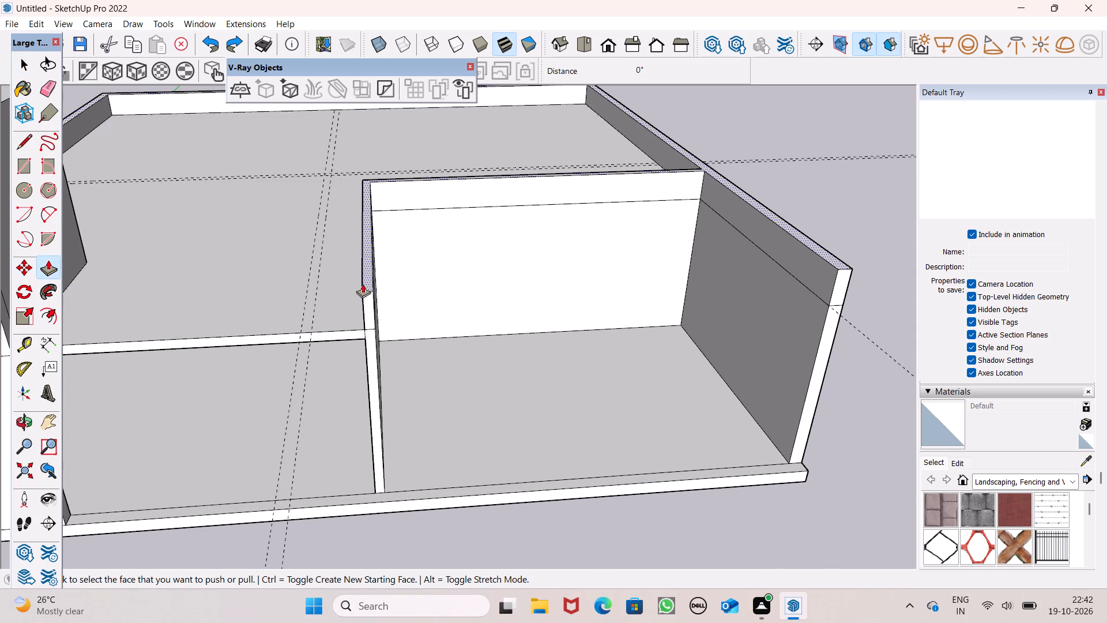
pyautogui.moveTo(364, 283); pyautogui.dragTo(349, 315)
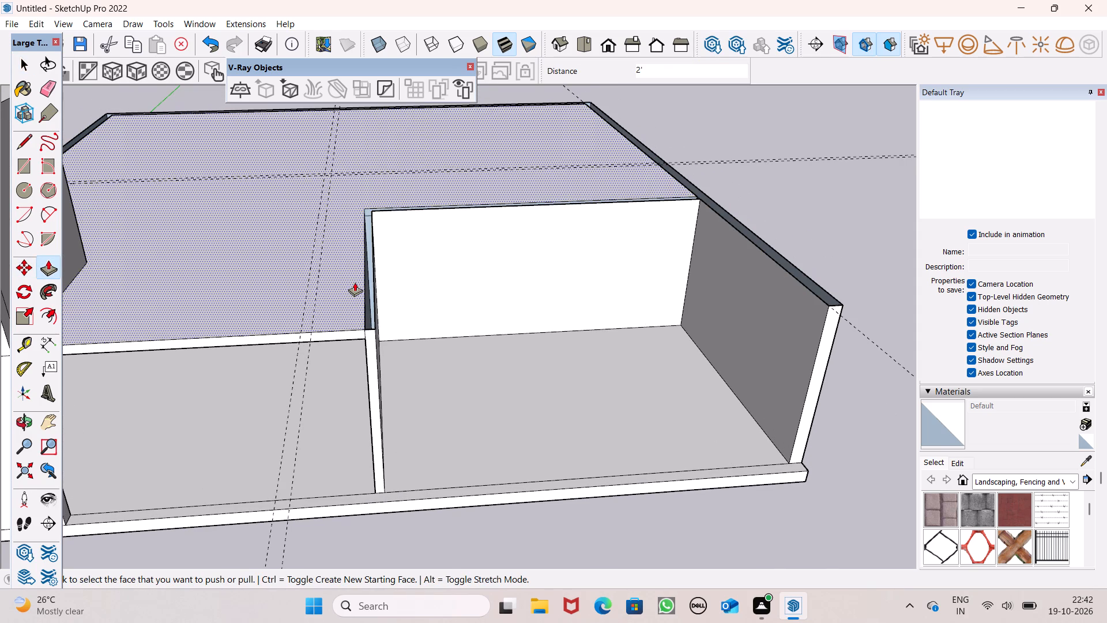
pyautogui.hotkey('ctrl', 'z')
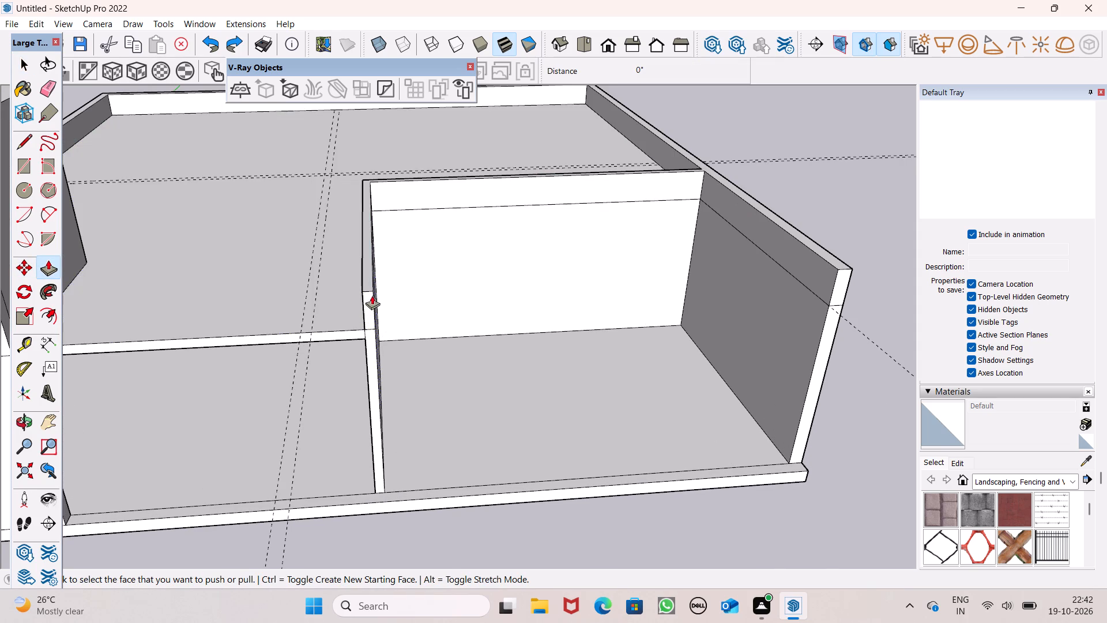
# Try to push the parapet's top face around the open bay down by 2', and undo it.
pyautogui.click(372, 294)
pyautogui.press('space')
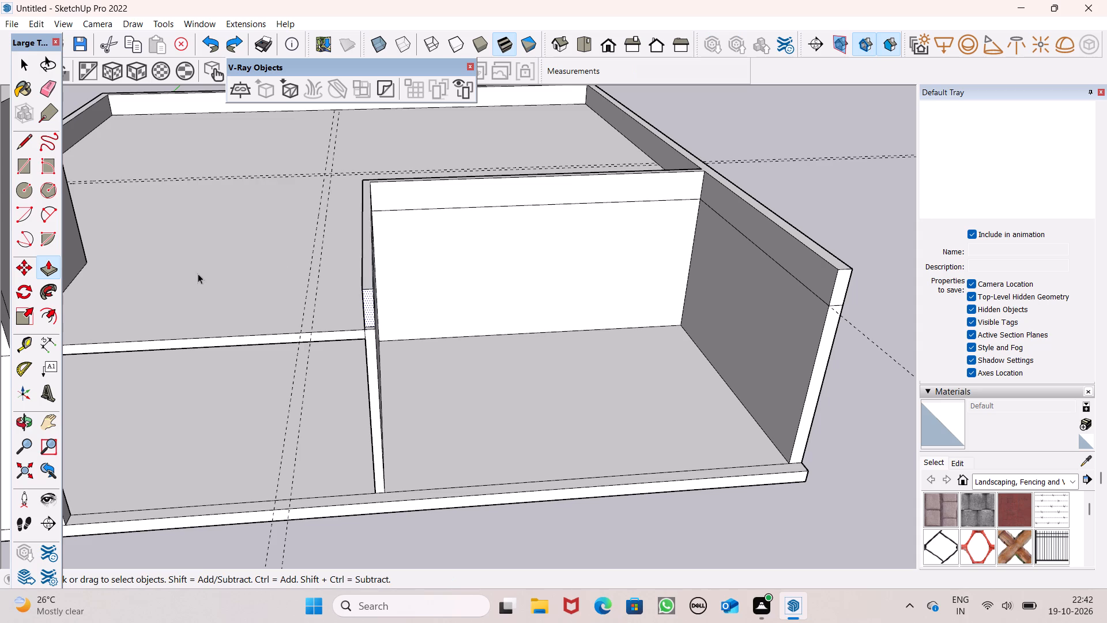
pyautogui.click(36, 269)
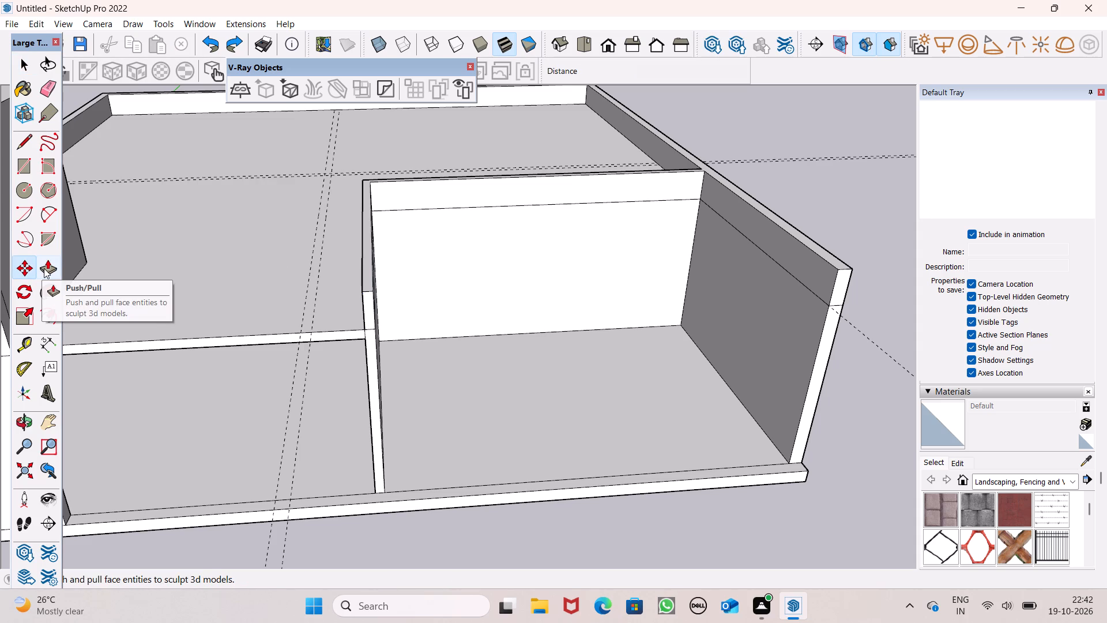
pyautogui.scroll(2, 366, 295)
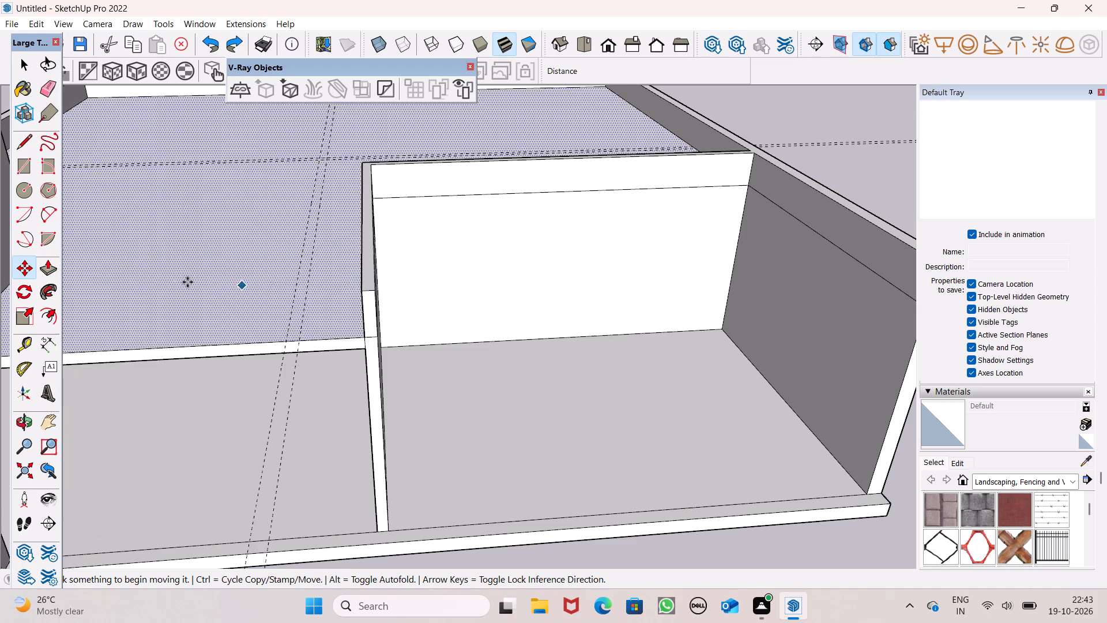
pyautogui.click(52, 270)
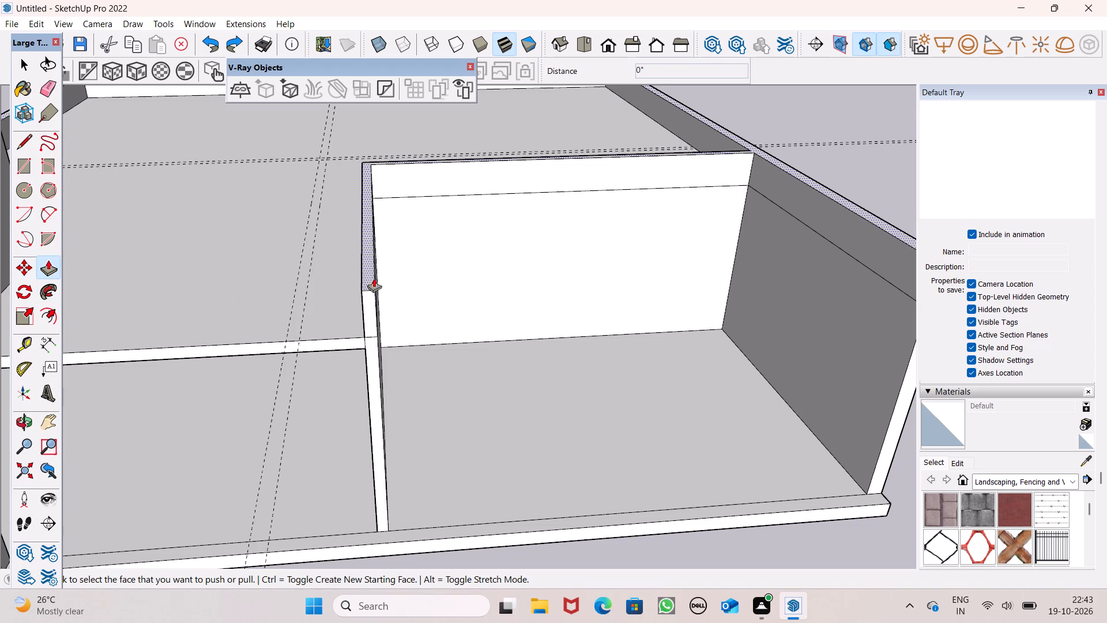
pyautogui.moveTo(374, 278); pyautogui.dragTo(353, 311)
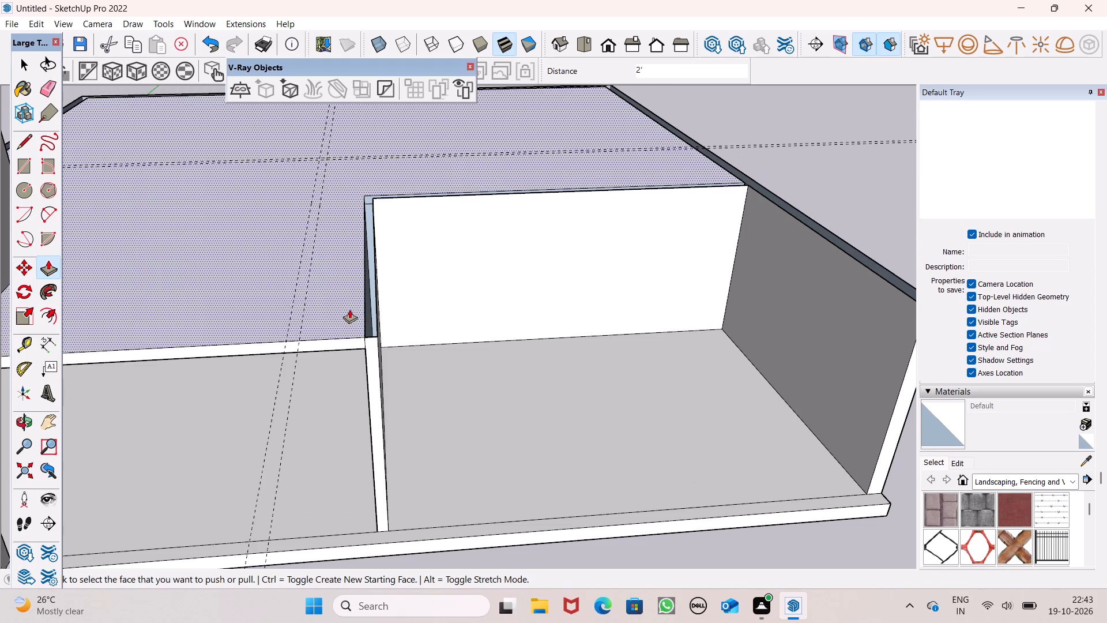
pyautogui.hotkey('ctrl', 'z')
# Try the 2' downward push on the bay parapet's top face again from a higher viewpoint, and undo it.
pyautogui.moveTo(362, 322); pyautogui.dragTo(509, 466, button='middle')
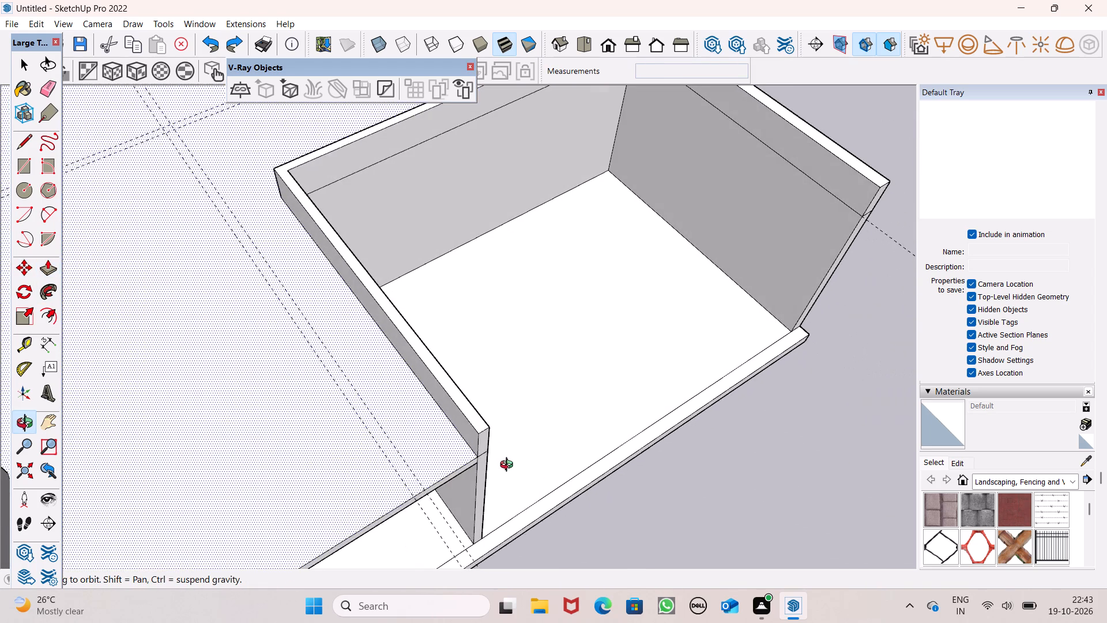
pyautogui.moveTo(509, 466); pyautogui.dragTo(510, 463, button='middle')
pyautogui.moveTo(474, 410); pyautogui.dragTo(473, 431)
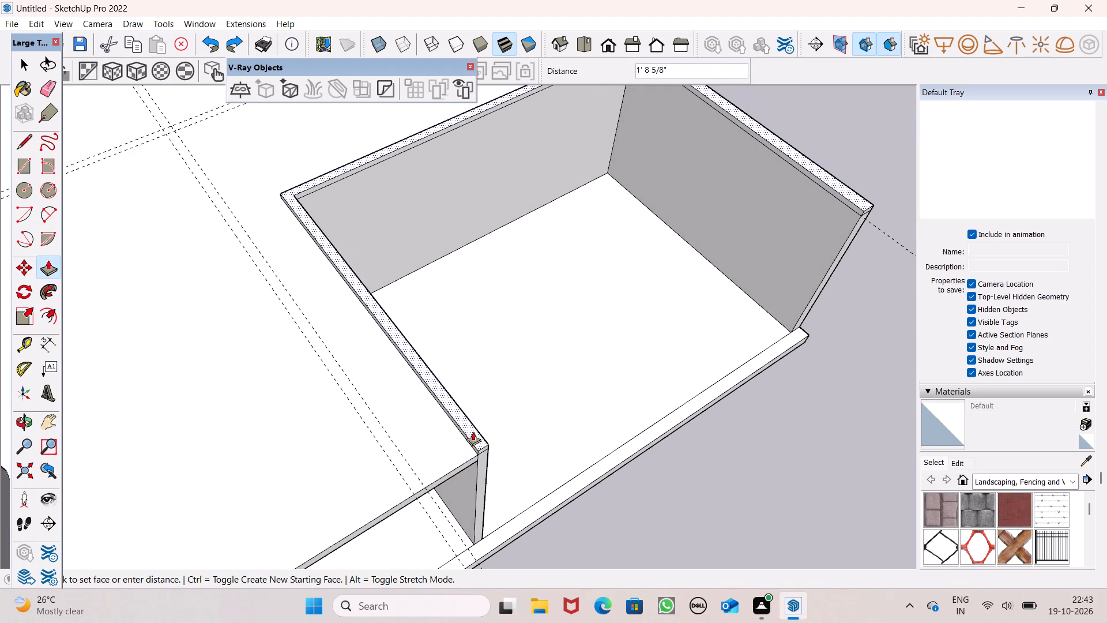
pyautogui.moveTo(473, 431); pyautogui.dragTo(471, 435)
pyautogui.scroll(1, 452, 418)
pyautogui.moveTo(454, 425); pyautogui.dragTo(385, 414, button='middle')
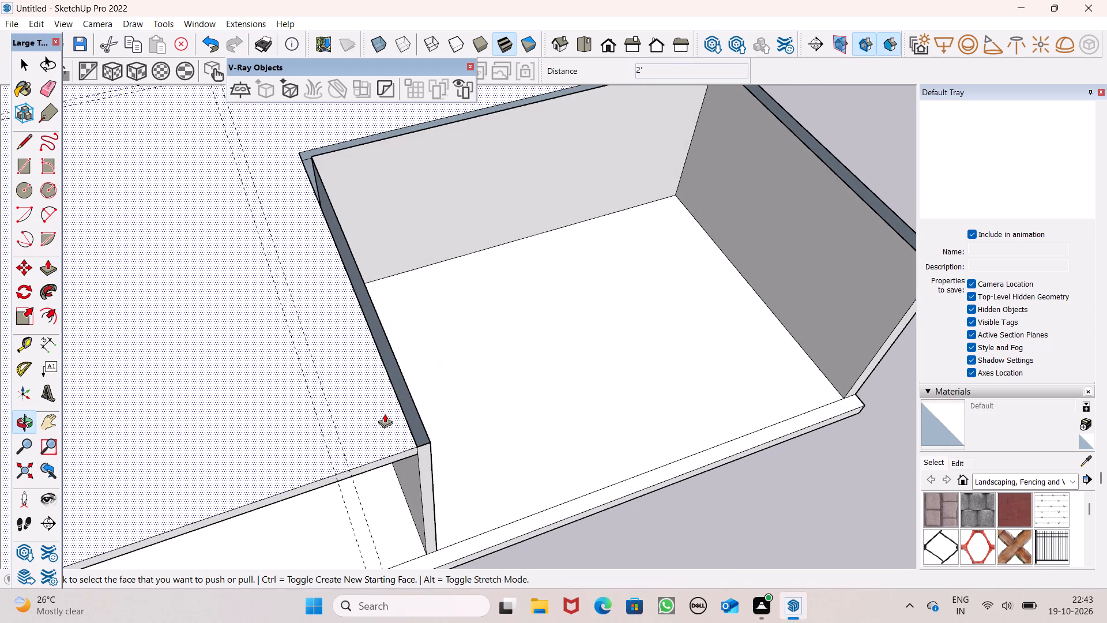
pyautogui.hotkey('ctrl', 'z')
# Erase the roof-level edges inside the open bay, on the side wall nearer the corner block and on the back wall.
pyautogui.scroll(-4, 382, 408)
pyautogui.scroll(1, 416, 434)
pyautogui.moveTo(416, 434); pyautogui.dragTo(238, 306, button='middle')
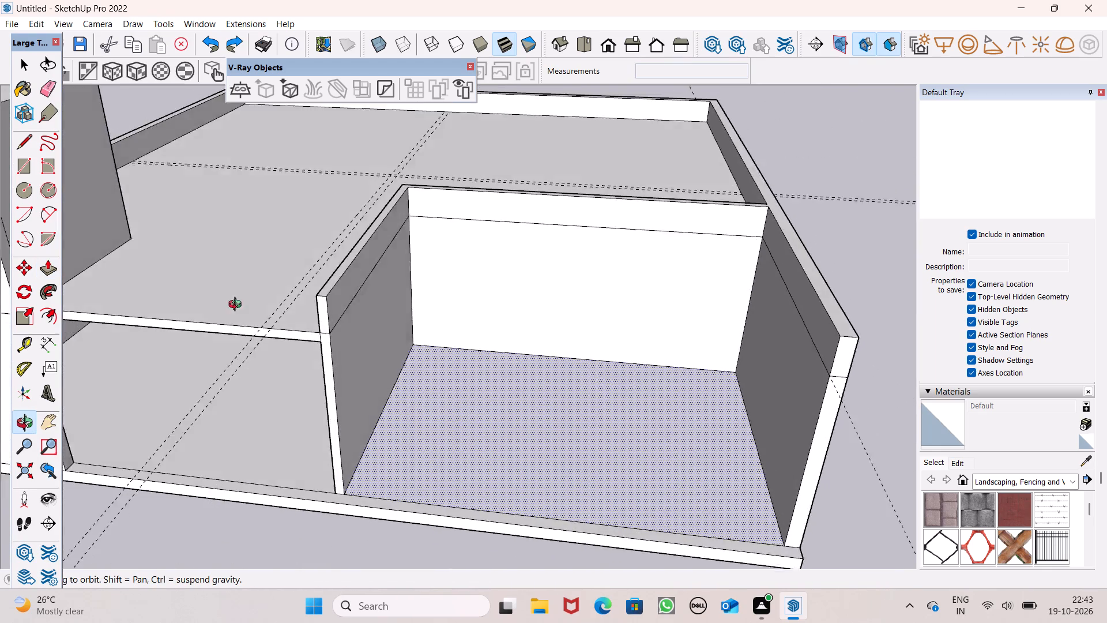
pyautogui.moveTo(238, 306); pyautogui.dragTo(212, 305, button='middle')
pyautogui.press('space')
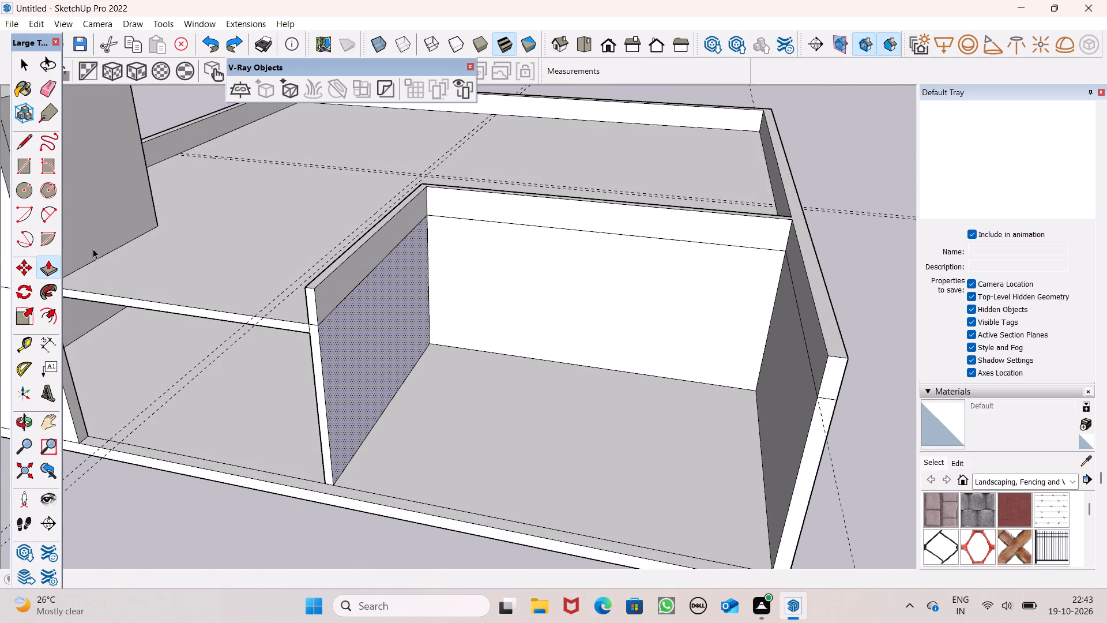
pyautogui.scroll(-2, 121, 250)
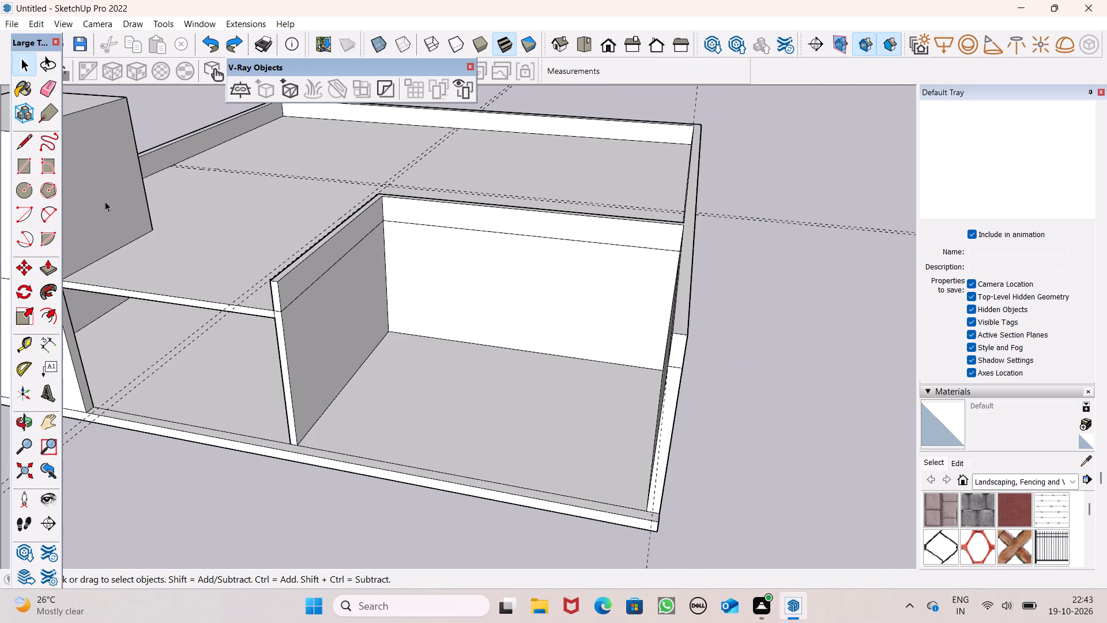
pyautogui.click(47, 87)
pyautogui.scroll(2, 298, 191)
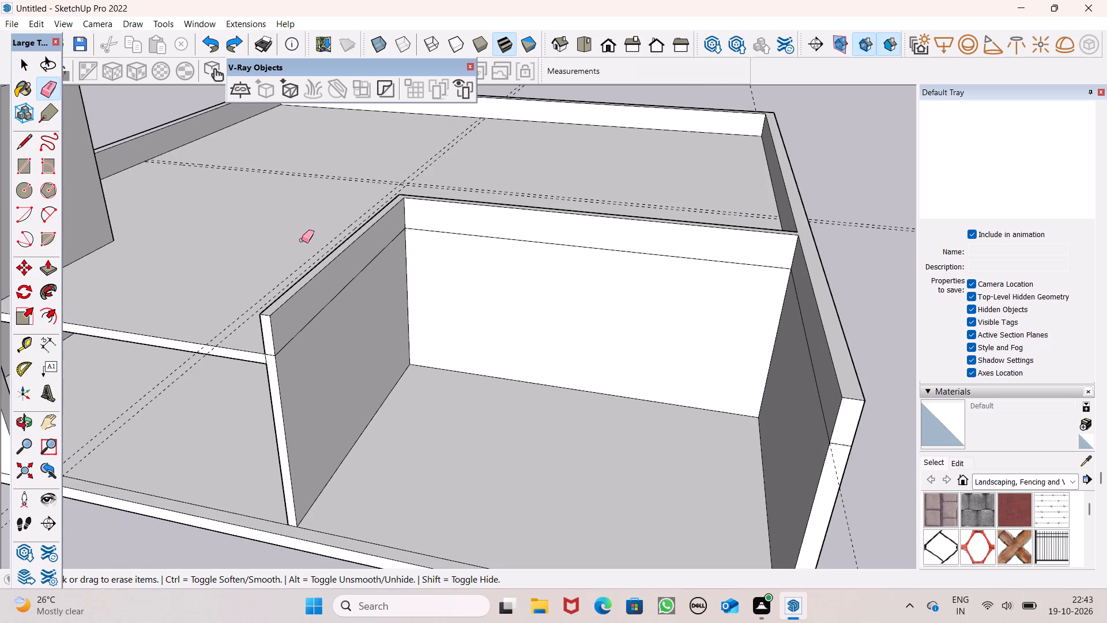
pyautogui.moveTo(342, 280); pyautogui.dragTo(348, 285)
pyautogui.click(352, 288)
pyautogui.moveTo(488, 231); pyautogui.dragTo(494, 243)
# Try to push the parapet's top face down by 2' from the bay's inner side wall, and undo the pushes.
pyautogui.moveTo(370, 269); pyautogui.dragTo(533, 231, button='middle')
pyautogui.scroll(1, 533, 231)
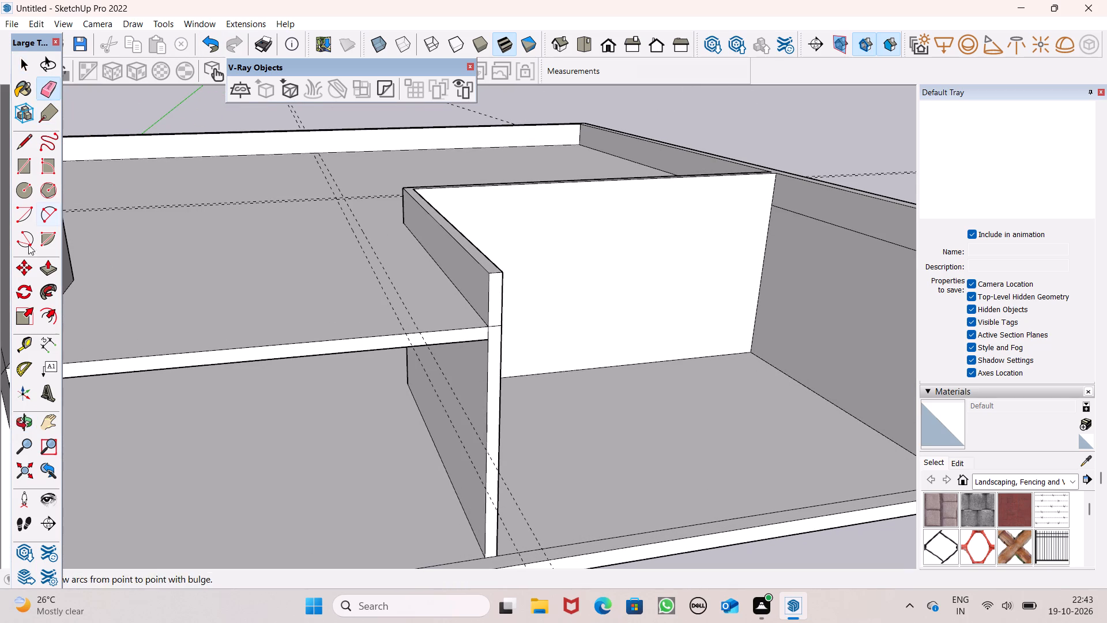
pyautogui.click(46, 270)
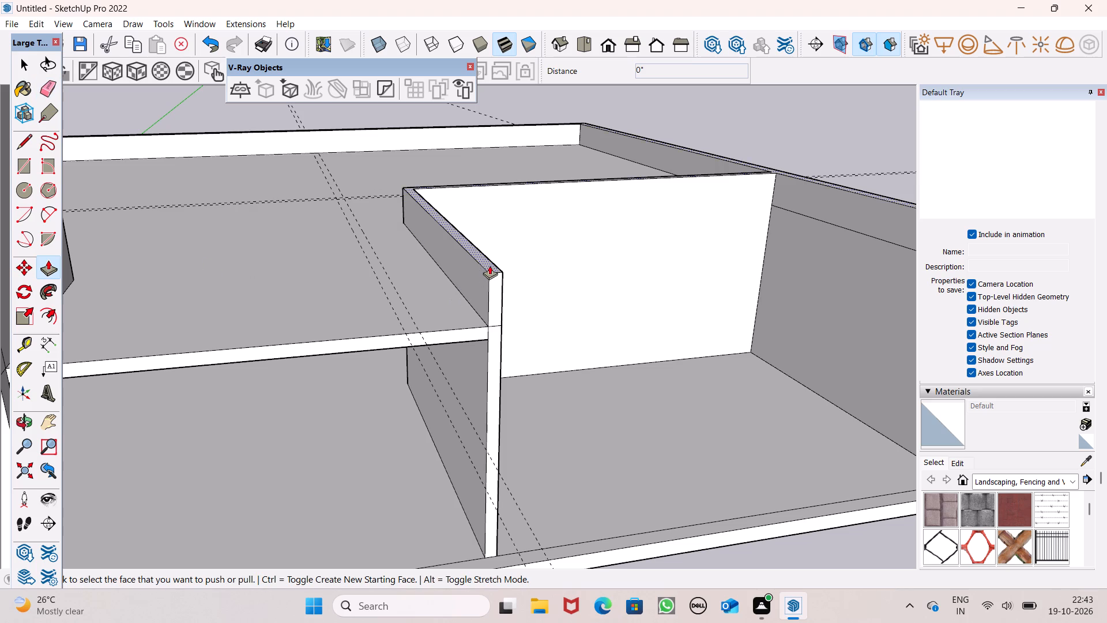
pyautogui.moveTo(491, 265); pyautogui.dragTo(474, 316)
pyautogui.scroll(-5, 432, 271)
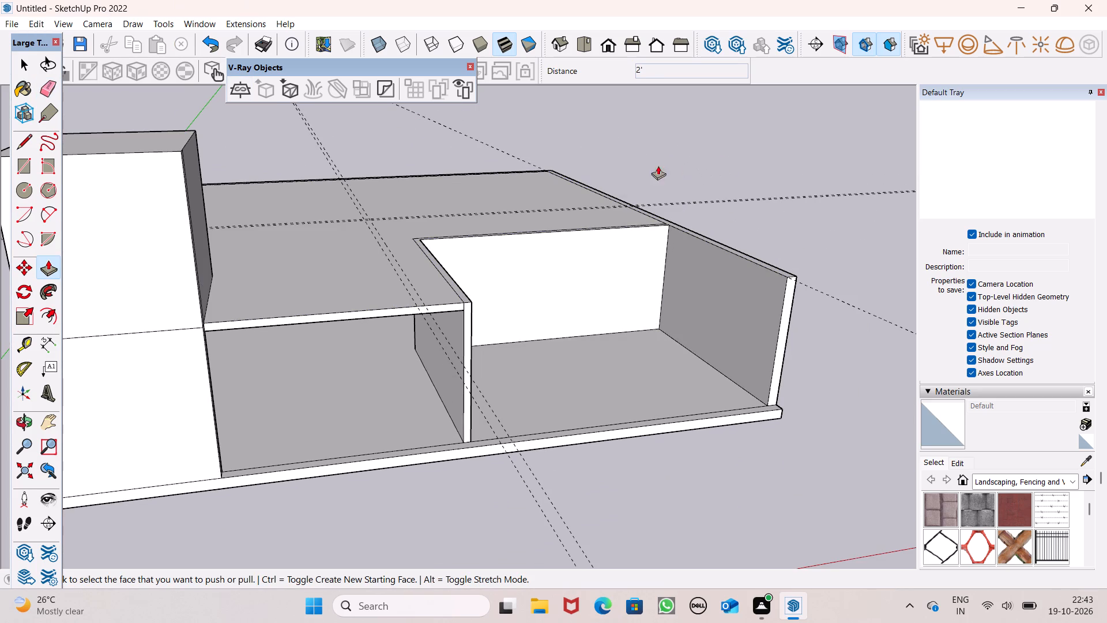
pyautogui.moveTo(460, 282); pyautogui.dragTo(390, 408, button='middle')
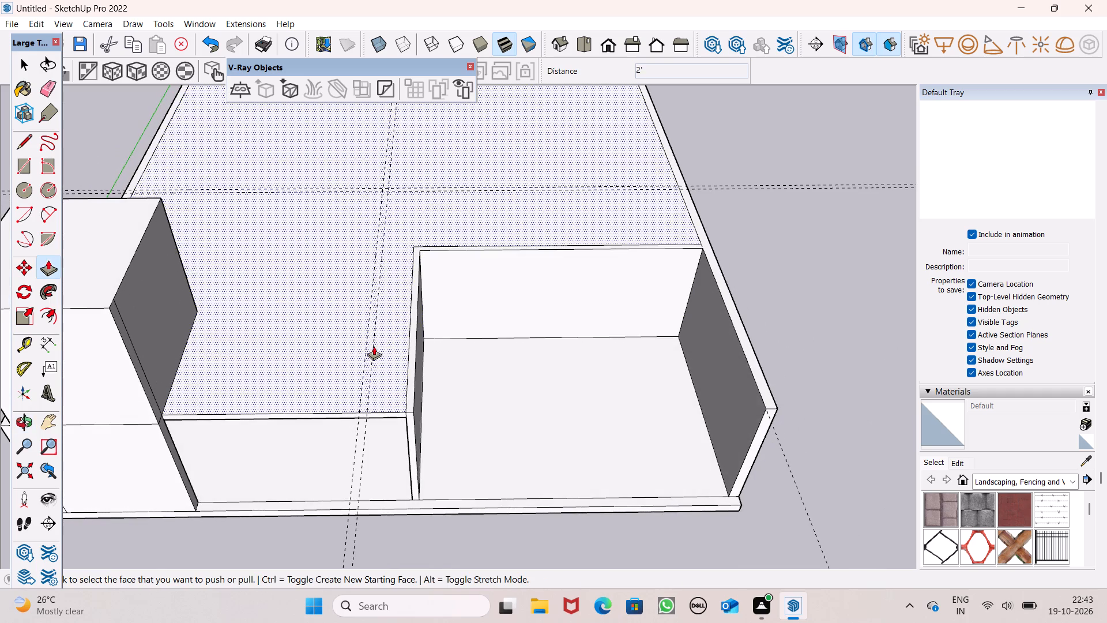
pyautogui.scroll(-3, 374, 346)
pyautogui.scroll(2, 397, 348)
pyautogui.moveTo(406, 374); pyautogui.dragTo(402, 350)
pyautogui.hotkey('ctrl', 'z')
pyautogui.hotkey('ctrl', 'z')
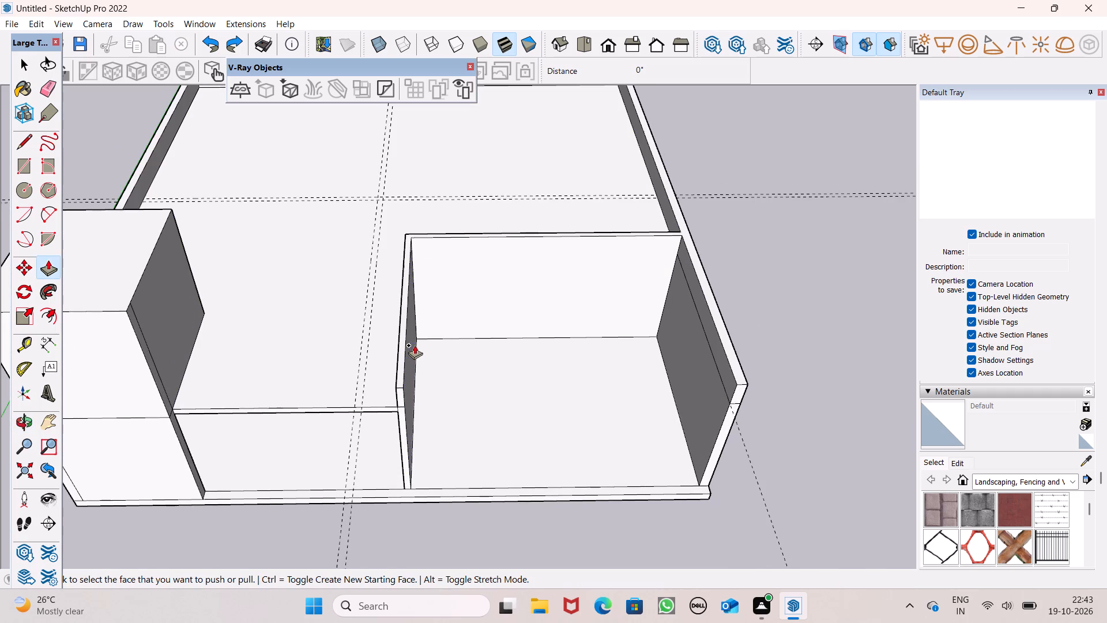
# Undo the back wall's edge erasure and pull the strip above that edge about 16' 11" forward over the open bay.
pyautogui.scroll(1, 421, 361)
pyautogui.moveTo(420, 361); pyautogui.dragTo(333, 237, button='middle')
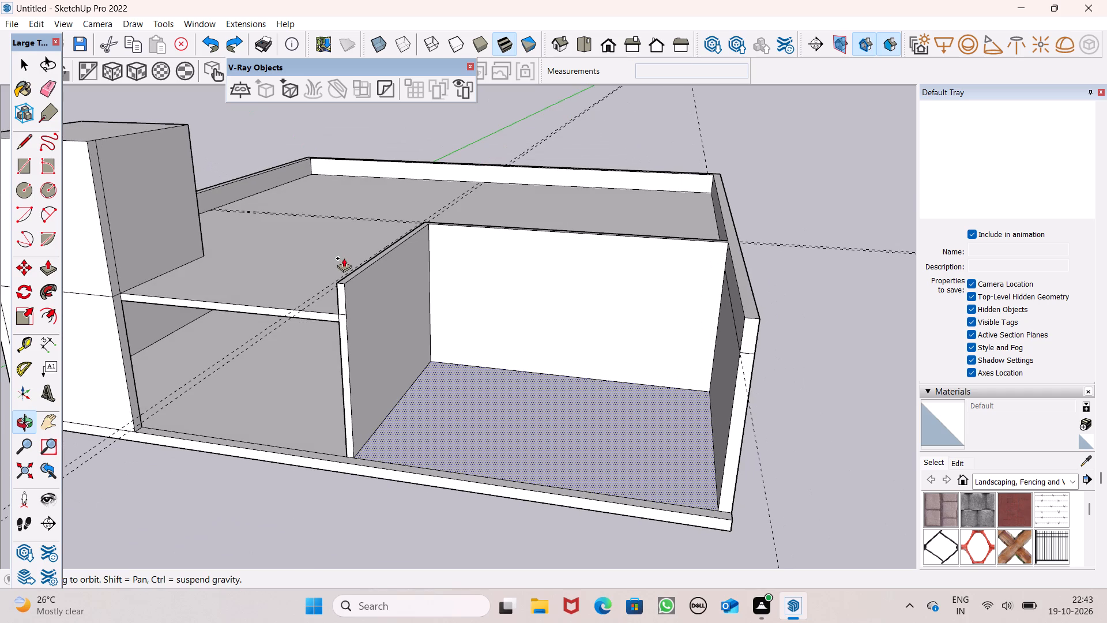
pyautogui.hotkey('ctrl', 'z')
pyautogui.moveTo(455, 235); pyautogui.dragTo(392, 291)
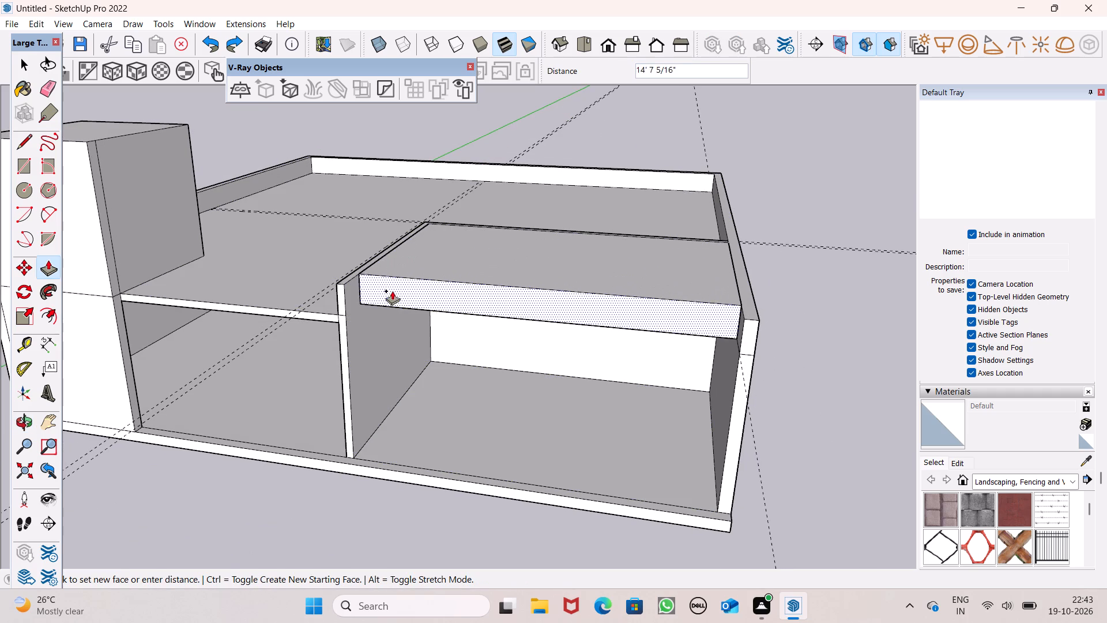
pyautogui.moveTo(392, 291); pyautogui.dragTo(277, 309)
# Examine the covered bay, corner block and parapet from the front and from the corner block's side.
pyautogui.scroll(-2, 411, 264)
pyautogui.moveTo(452, 319); pyautogui.dragTo(479, 327, button='middle')
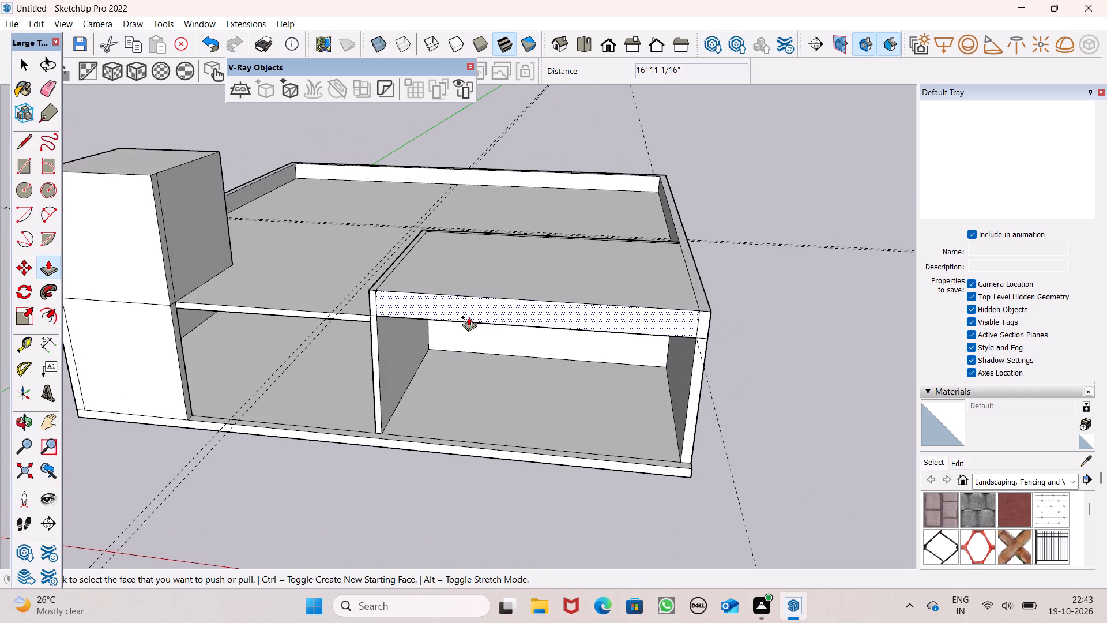
pyautogui.scroll(-4, 469, 309)
pyautogui.moveTo(469, 309); pyautogui.dragTo(470, 325, button='middle')
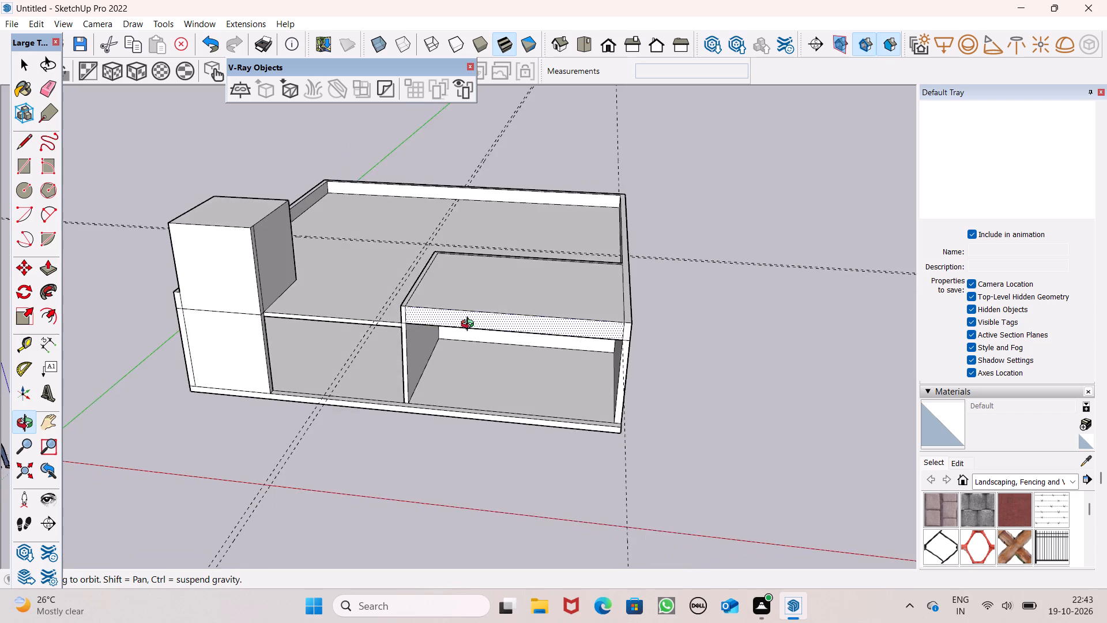
pyautogui.moveTo(470, 325); pyautogui.dragTo(654, 296, button='middle')
pyautogui.scroll(1, 469, 266)
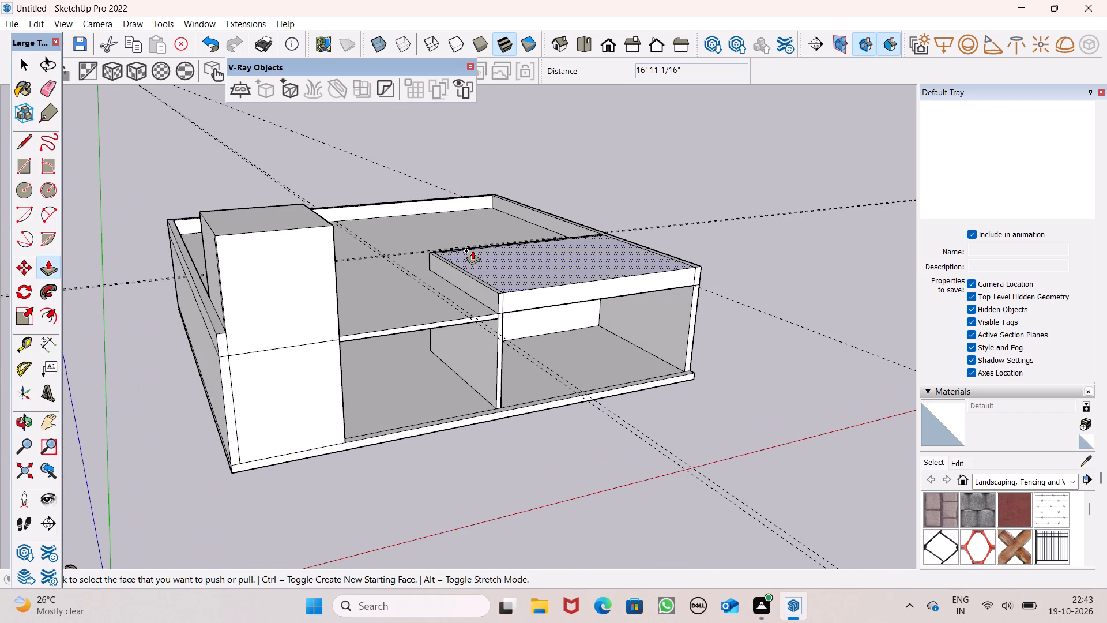
pyautogui.scroll(-1, 472, 250)
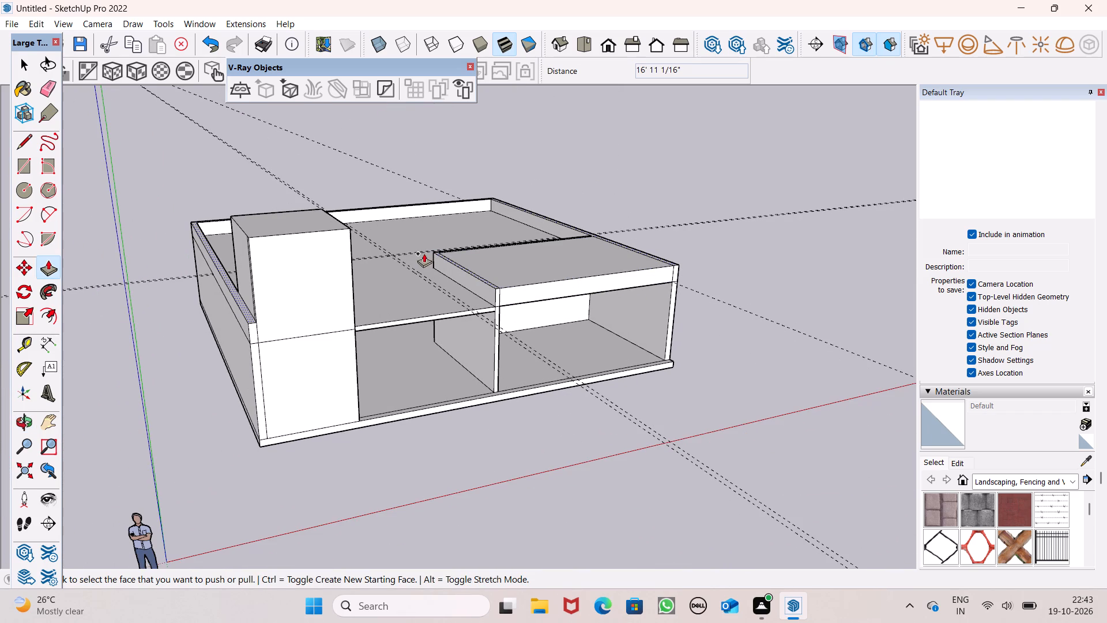
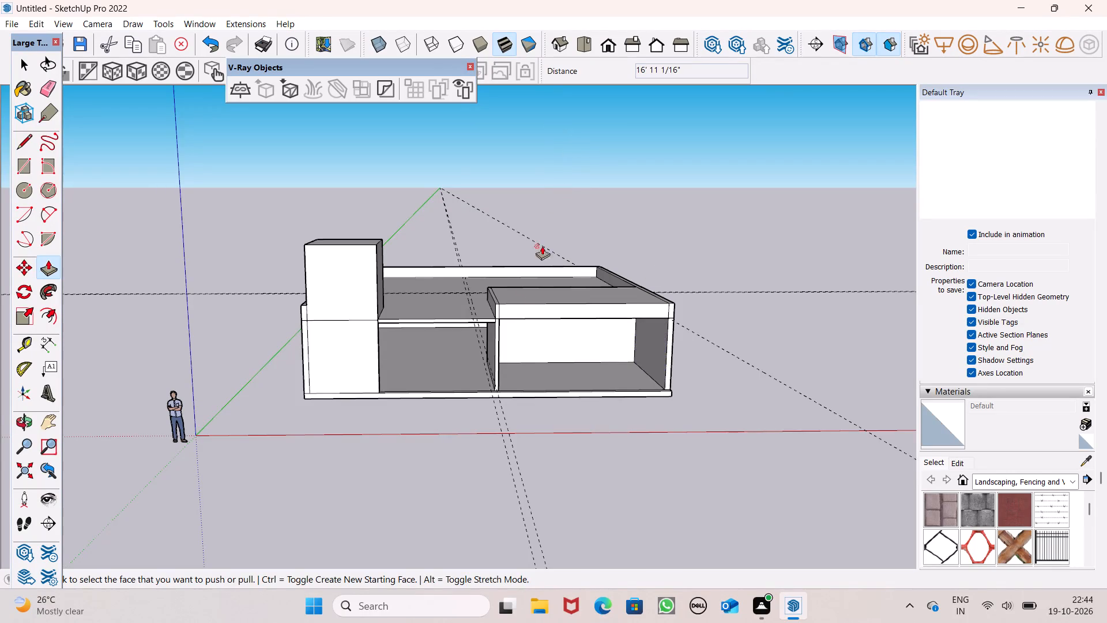
# Examine the covered bay, corner block, underside and roof parapet from the front, from below and from above.
pyautogui.moveTo(534, 286); pyautogui.dragTo(511, 222, button='middle')
pyautogui.scroll(1, 533, 314)
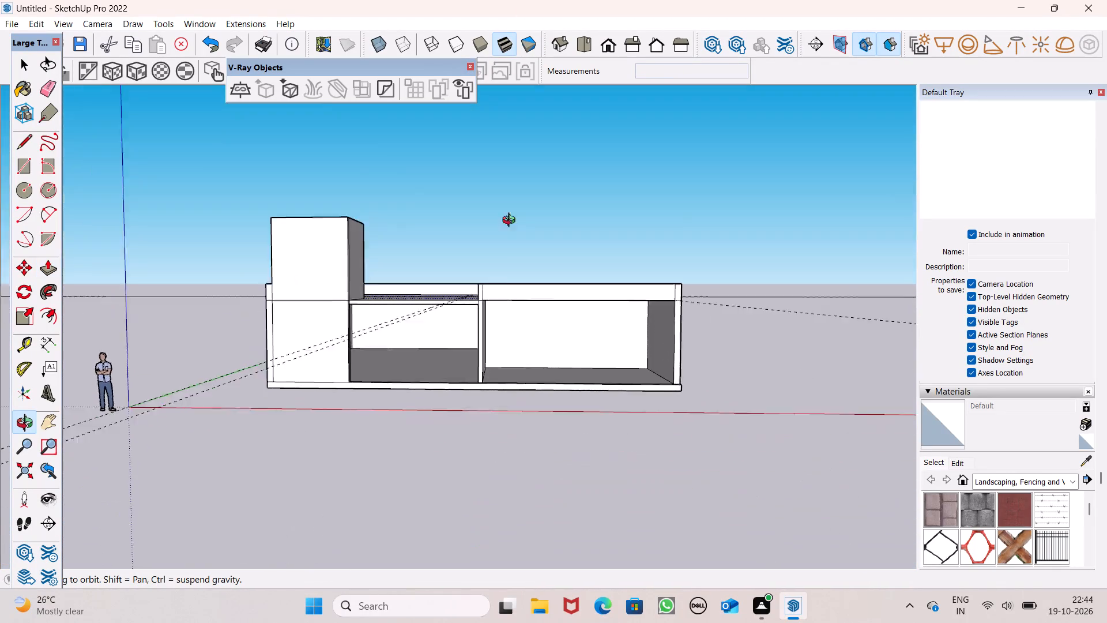
pyautogui.moveTo(511, 222); pyautogui.dragTo(436, 176, button='middle')
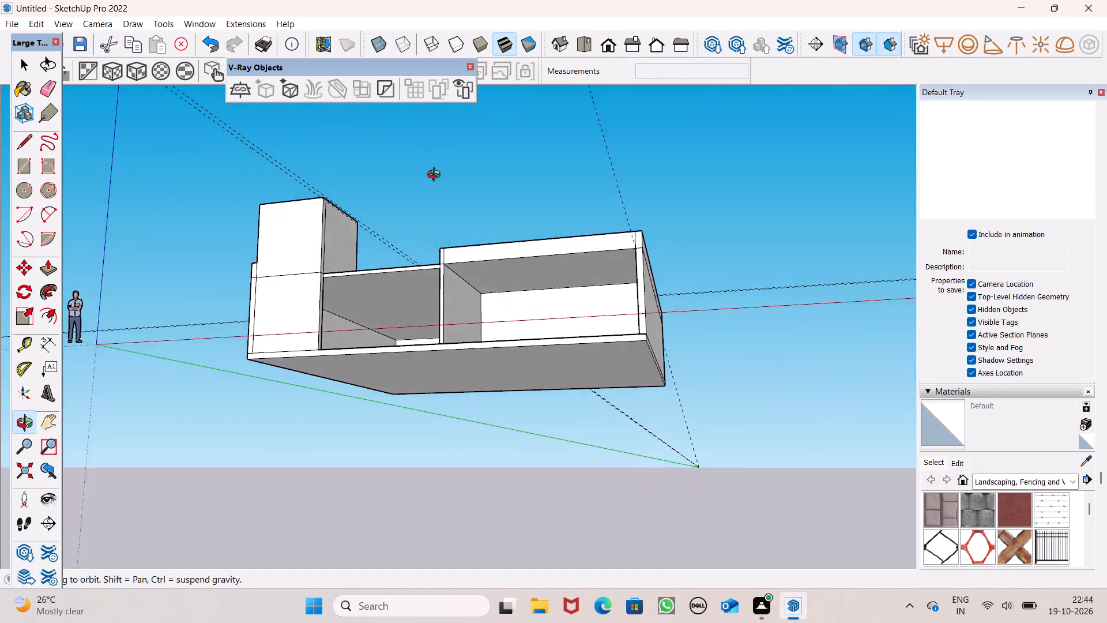
pyautogui.moveTo(436, 176); pyautogui.dragTo(469, 295, button='middle')
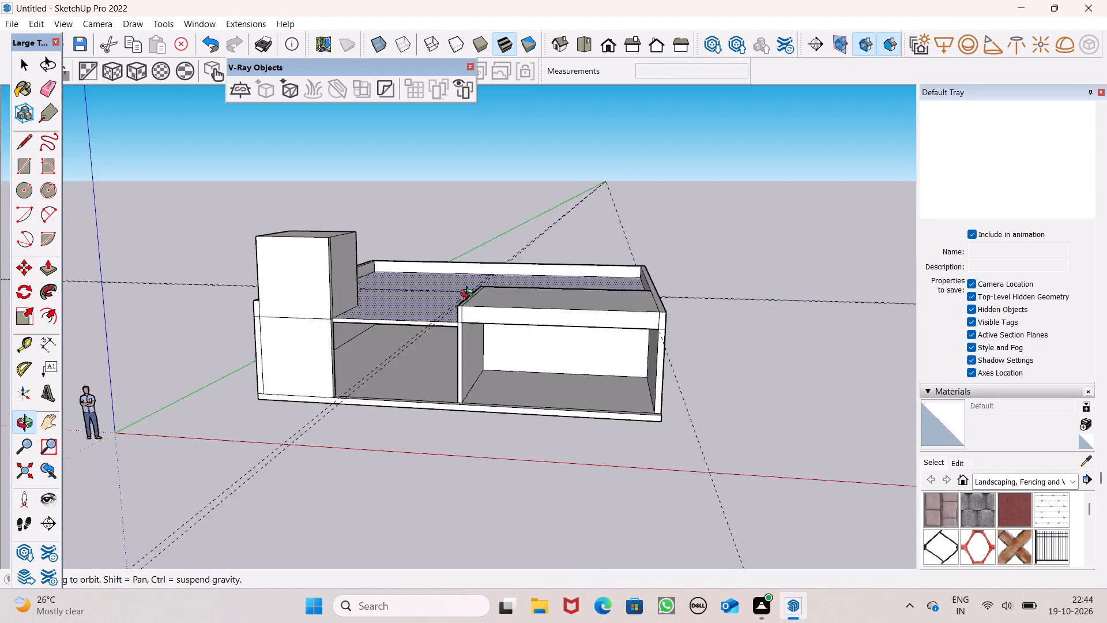
pyautogui.moveTo(469, 295); pyautogui.dragTo(448, 469, button='middle')
pyautogui.scroll(-4, 462, 418)
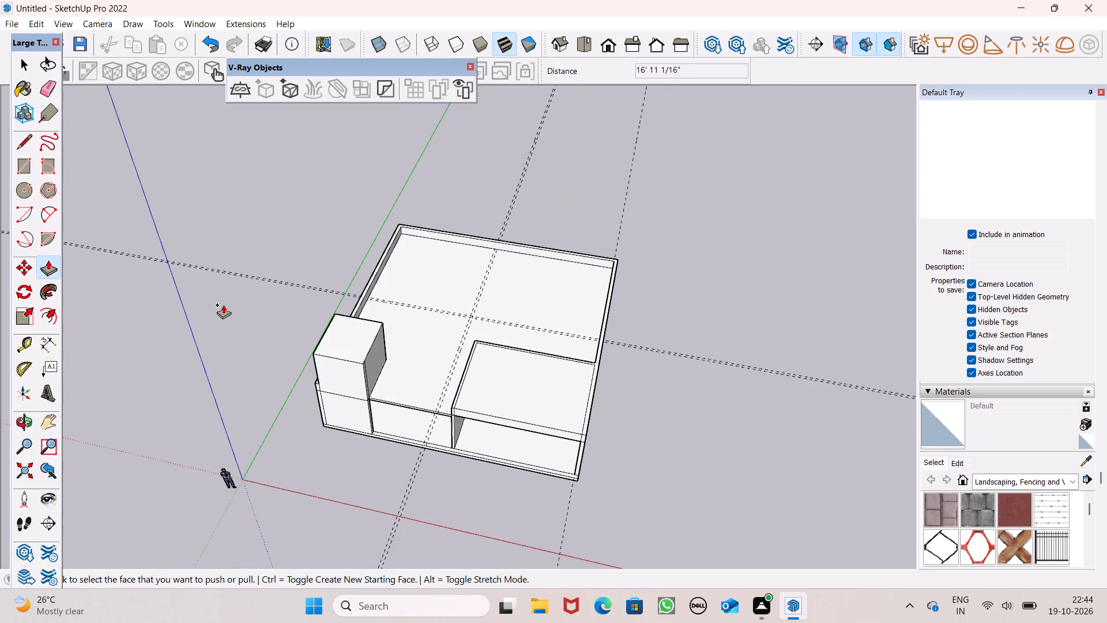
pyautogui.moveTo(250, 387); pyautogui.dragTo(330, 403, button='middle')
pyautogui.scroll(2, 533, 414)
pyautogui.moveTo(529, 441); pyautogui.dragTo(480, 349, button='middle')
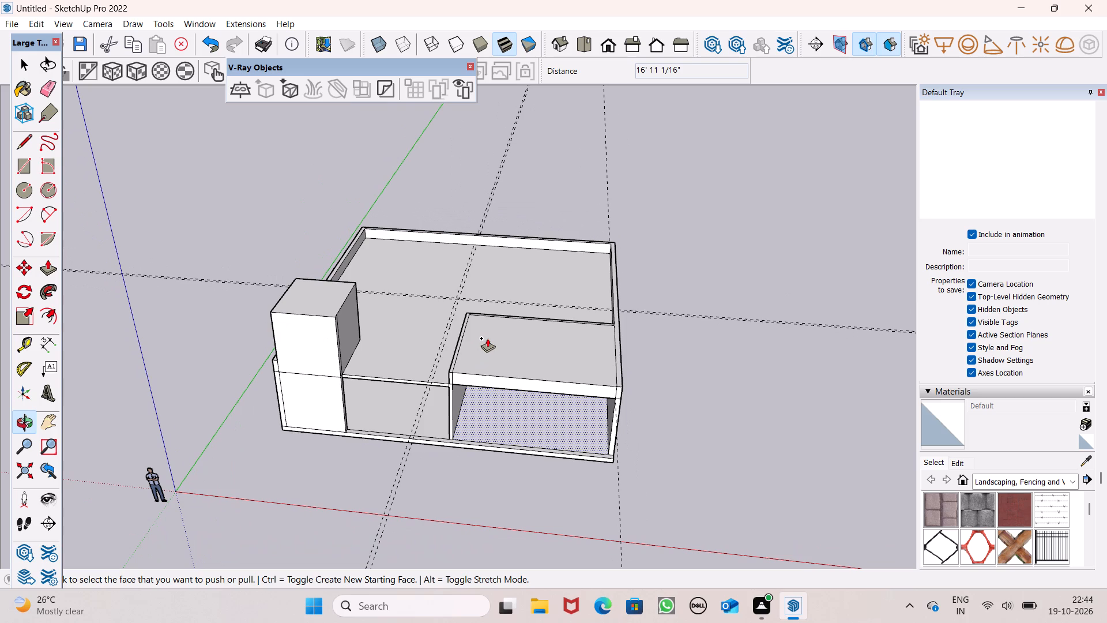
pyautogui.scroll(-1, 519, 372)
pyautogui.moveTo(519, 425); pyautogui.dragTo(540, 343, button='middle')
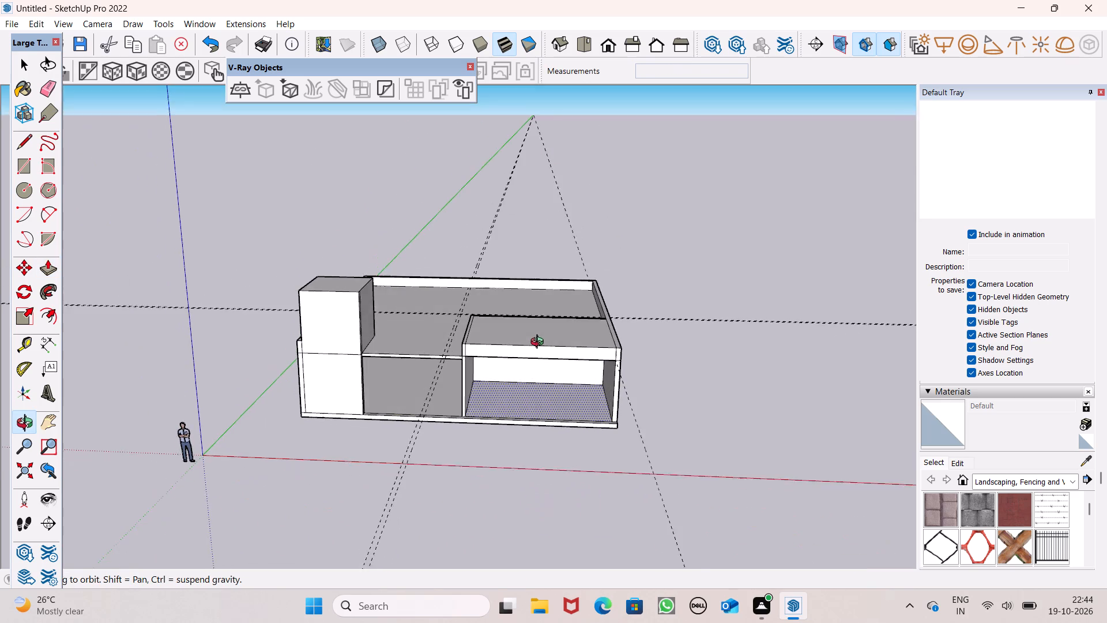
pyautogui.moveTo(540, 343); pyautogui.dragTo(543, 343, button='middle')
pyautogui.scroll(4, 449, 433)
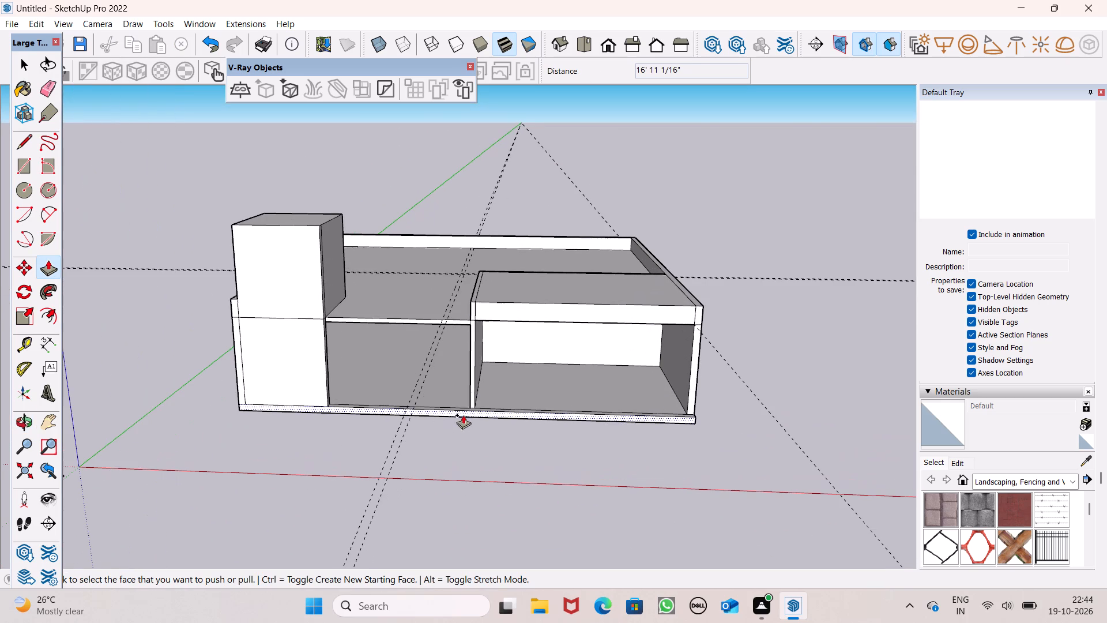
pyautogui.scroll(-3, 479, 407)
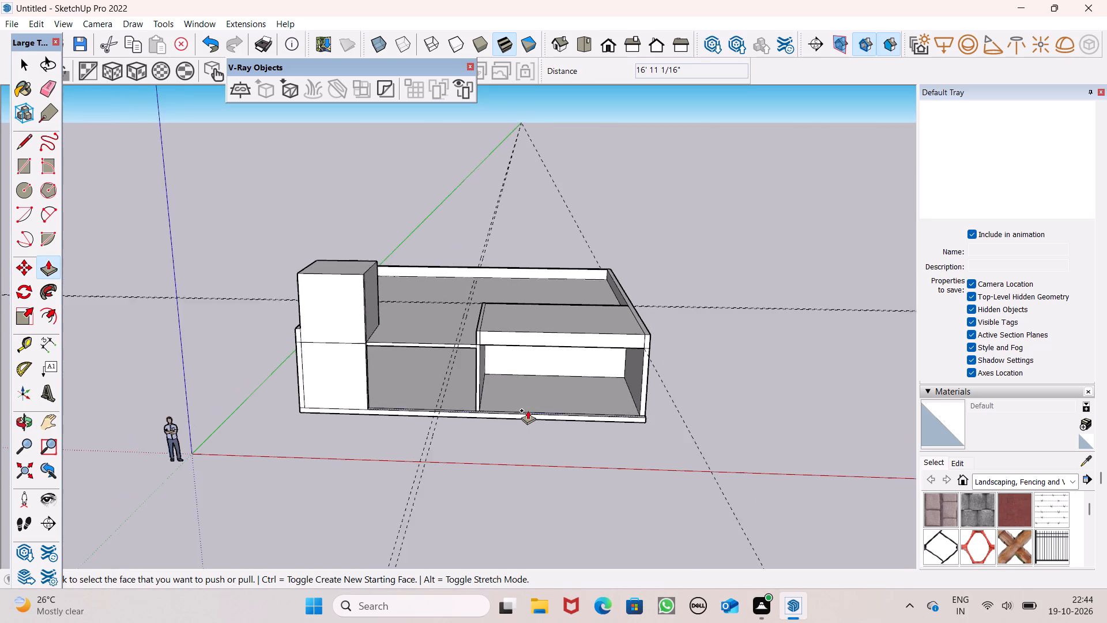
pyautogui.scroll(-3, 528, 410)
pyautogui.moveTo(537, 417); pyautogui.dragTo(519, 429, button='middle')
pyautogui.scroll(1, 537, 418)
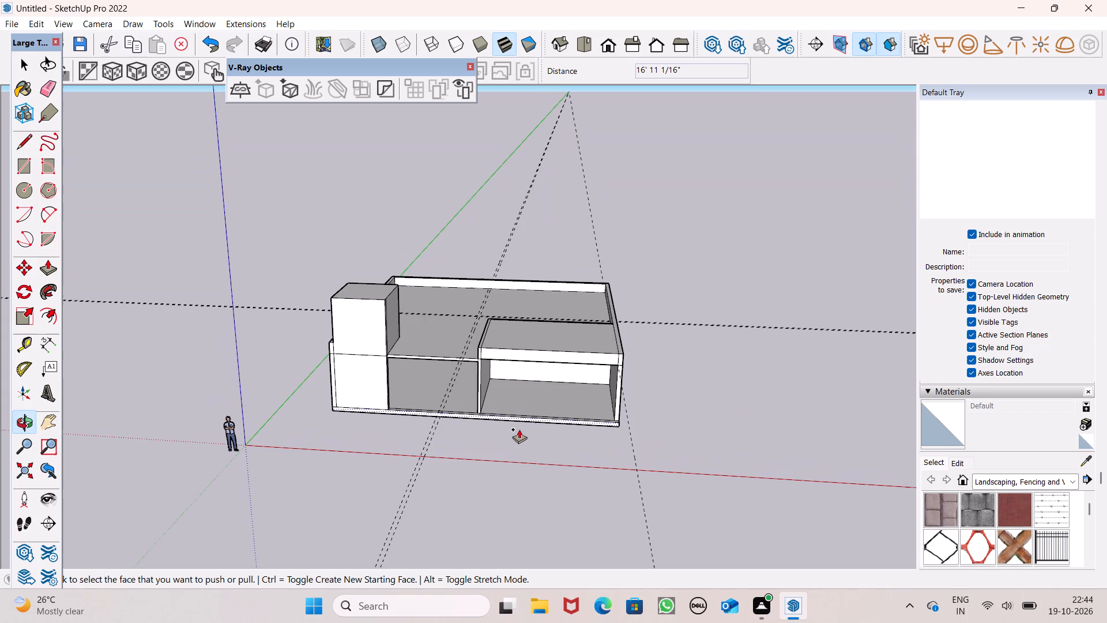
pyautogui.scroll(2, 462, 404)
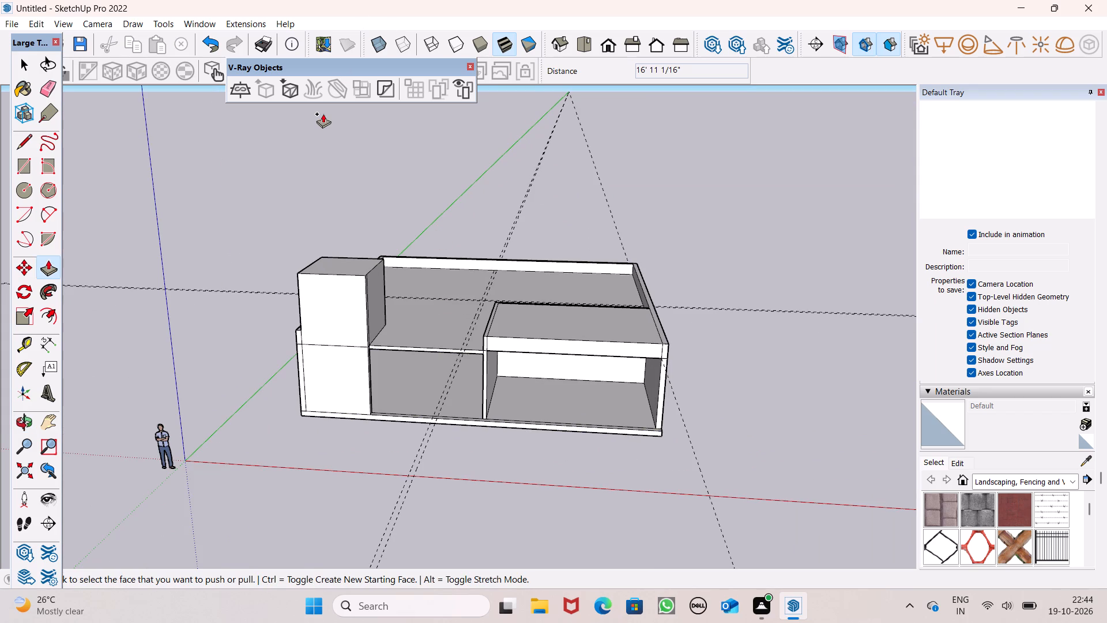
pyautogui.scroll(3, 386, 307)
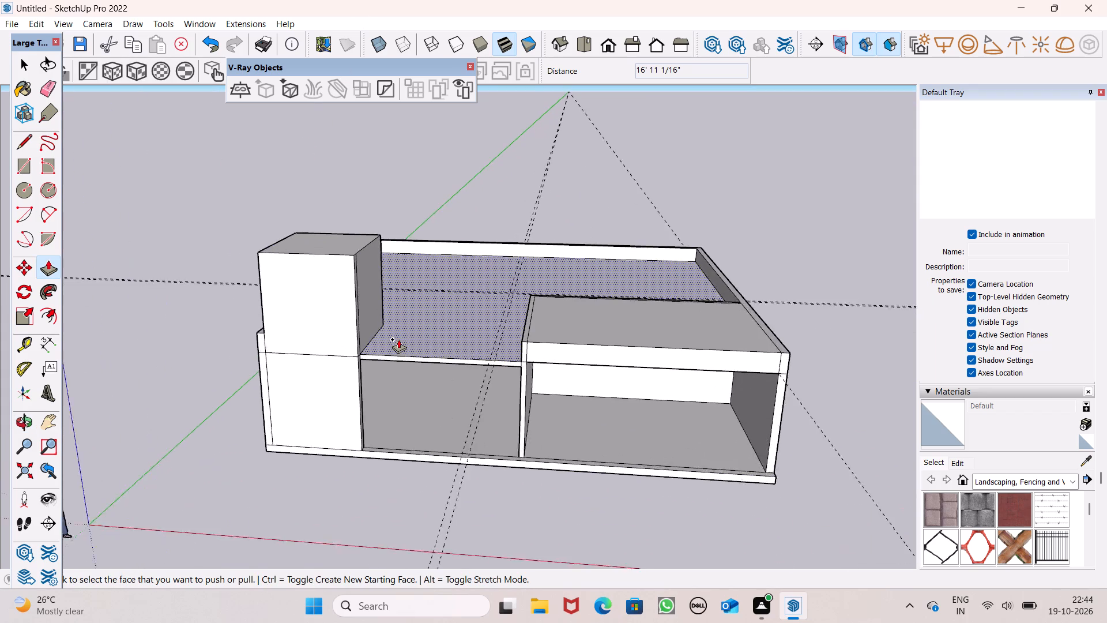
pyautogui.scroll(2, 398, 339)
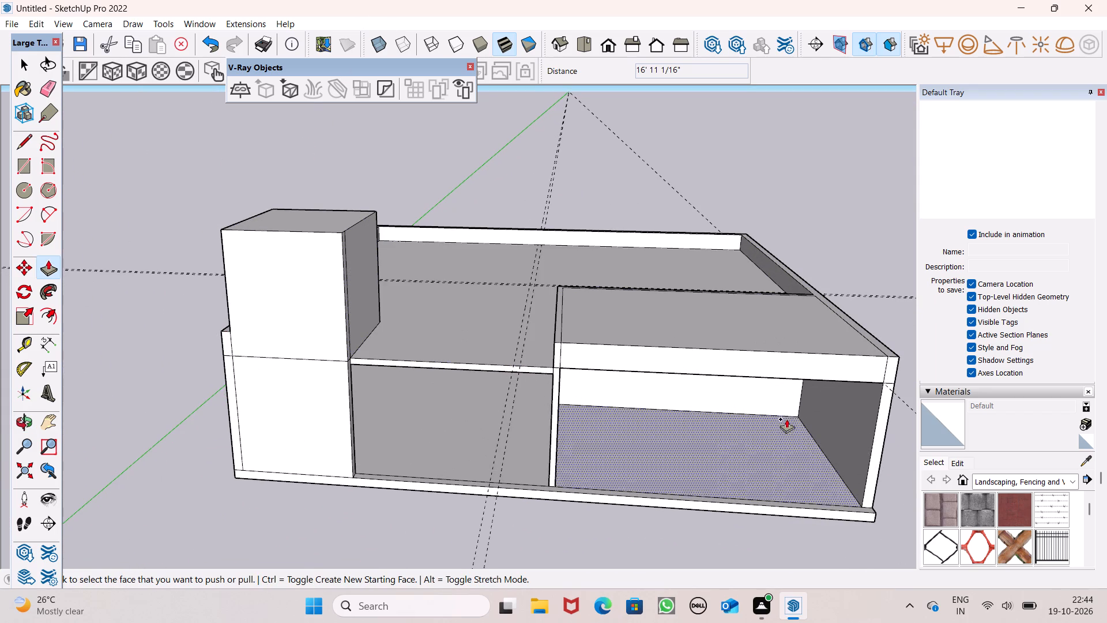
pyautogui.scroll(-1, 782, 396)
pyautogui.moveTo(780, 397); pyautogui.dragTo(916, 375, button='middle')
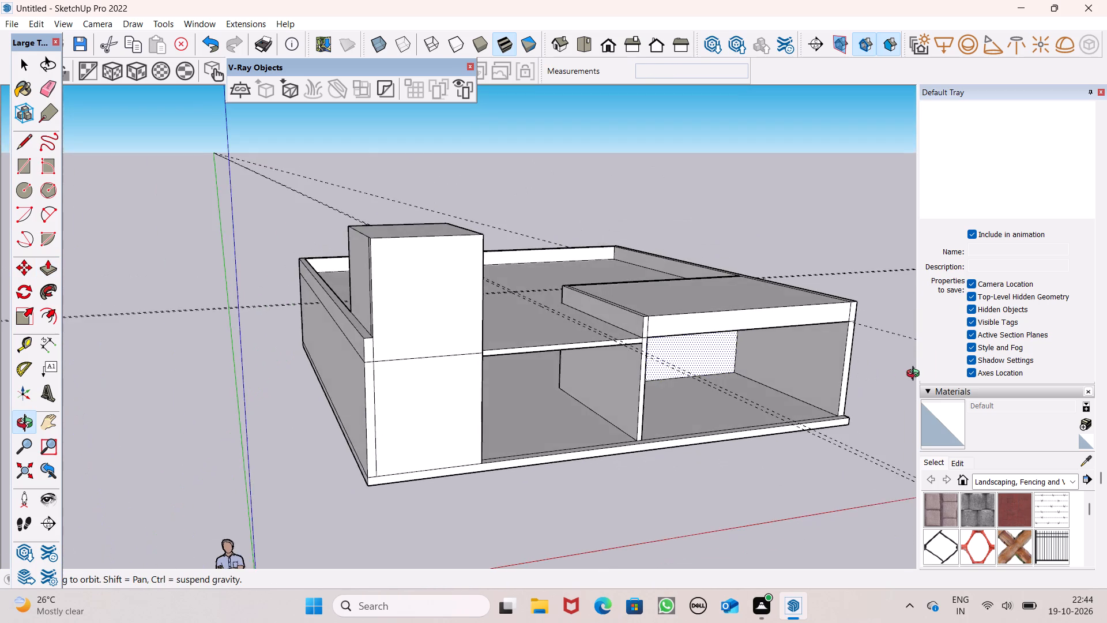
pyautogui.moveTo(916, 375); pyautogui.dragTo(784, 367, button='middle')
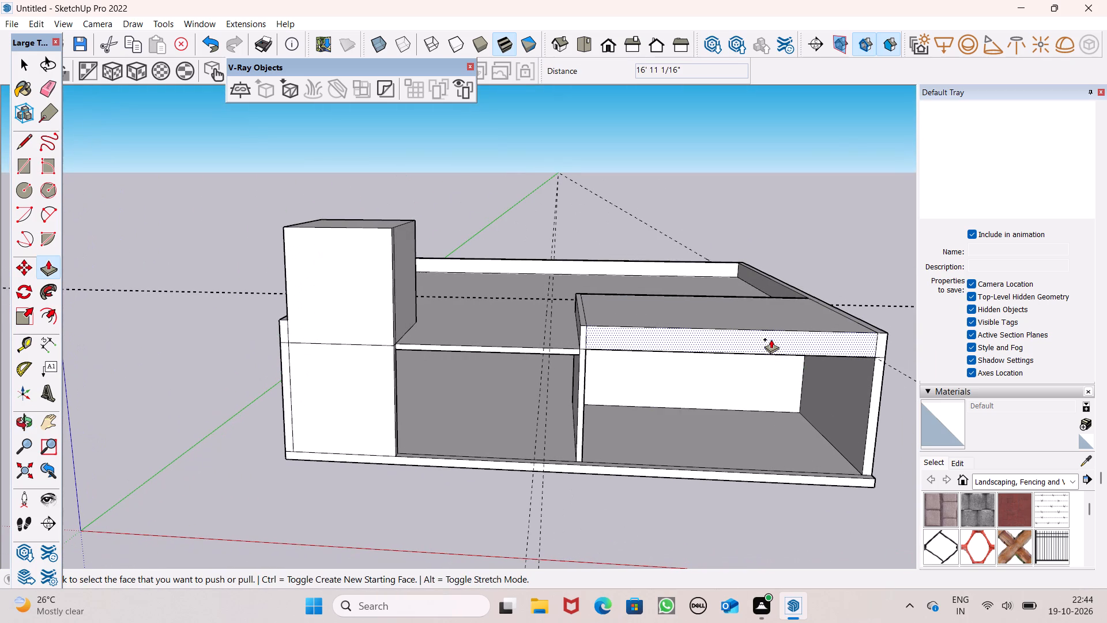
pyautogui.scroll(-1, 691, 322)
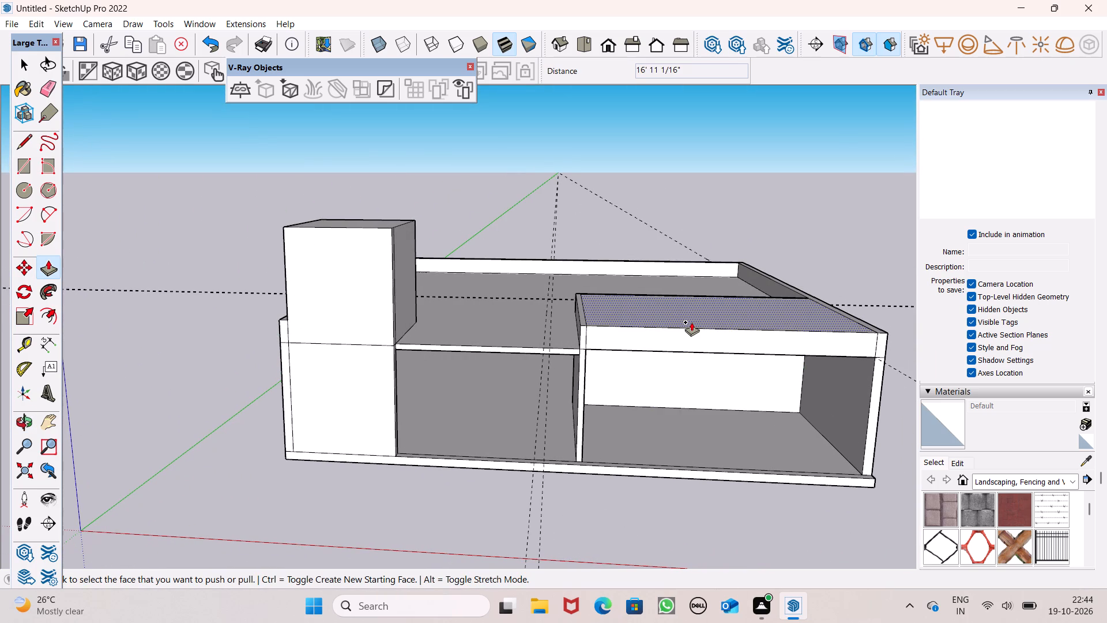
pyautogui.scroll(-3, 685, 322)
pyautogui.moveTo(623, 329); pyautogui.dragTo(199, 429, button='middle')
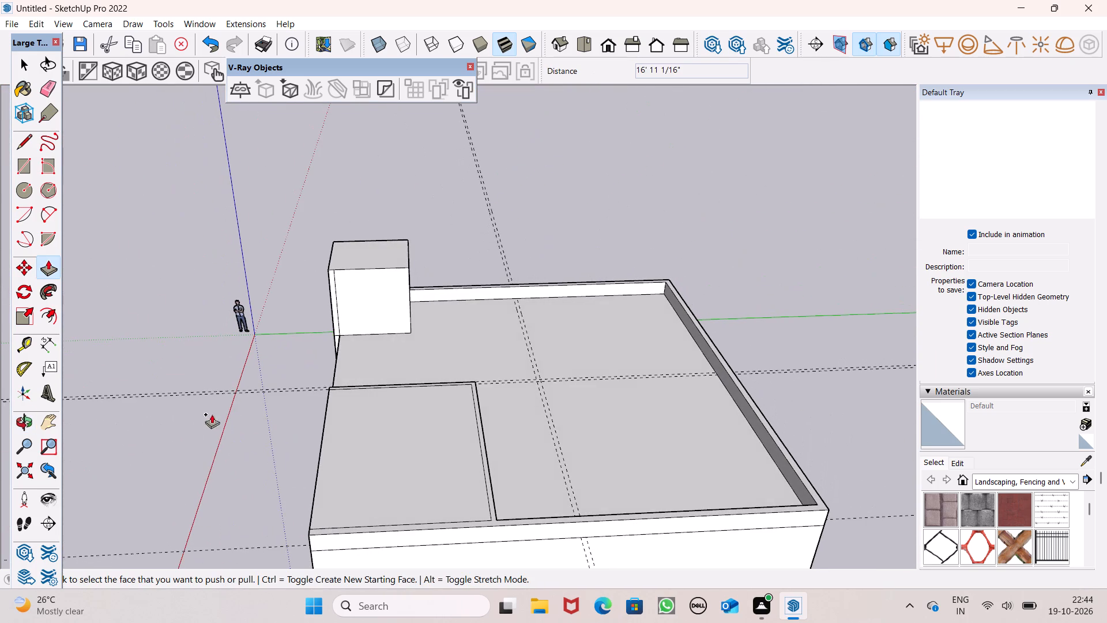
pyautogui.scroll(-2, 506, 132)
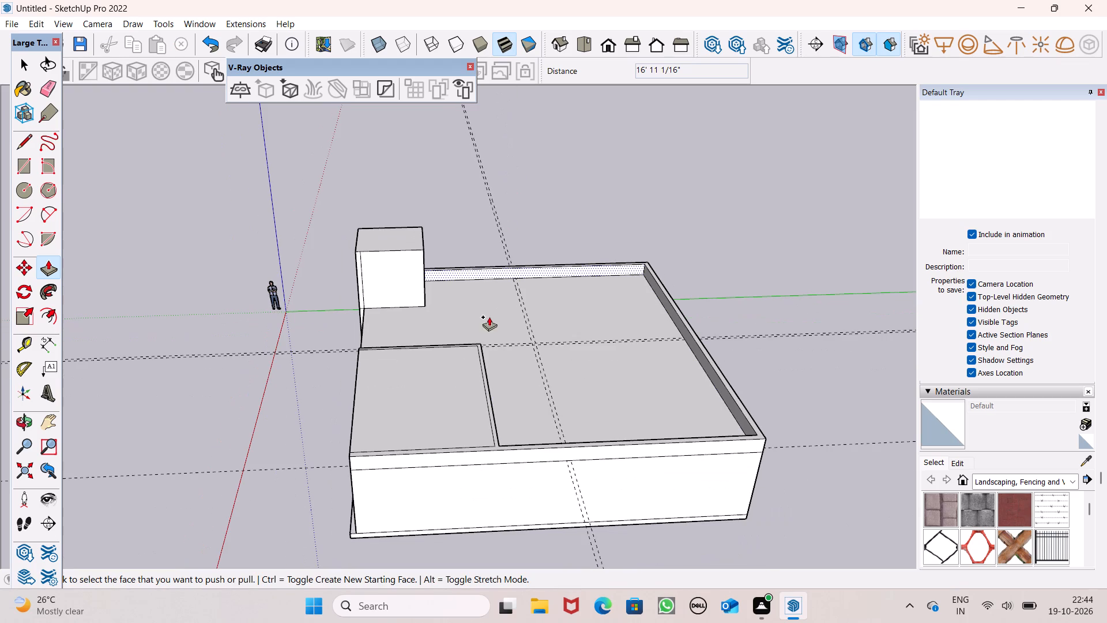
pyautogui.scroll(-1, 489, 328)
pyautogui.moveTo(495, 351); pyautogui.dragTo(376, 346, button='middle')
pyautogui.scroll(-3, 507, 347)
pyautogui.moveTo(484, 396); pyautogui.dragTo(564, 471, button='middle')
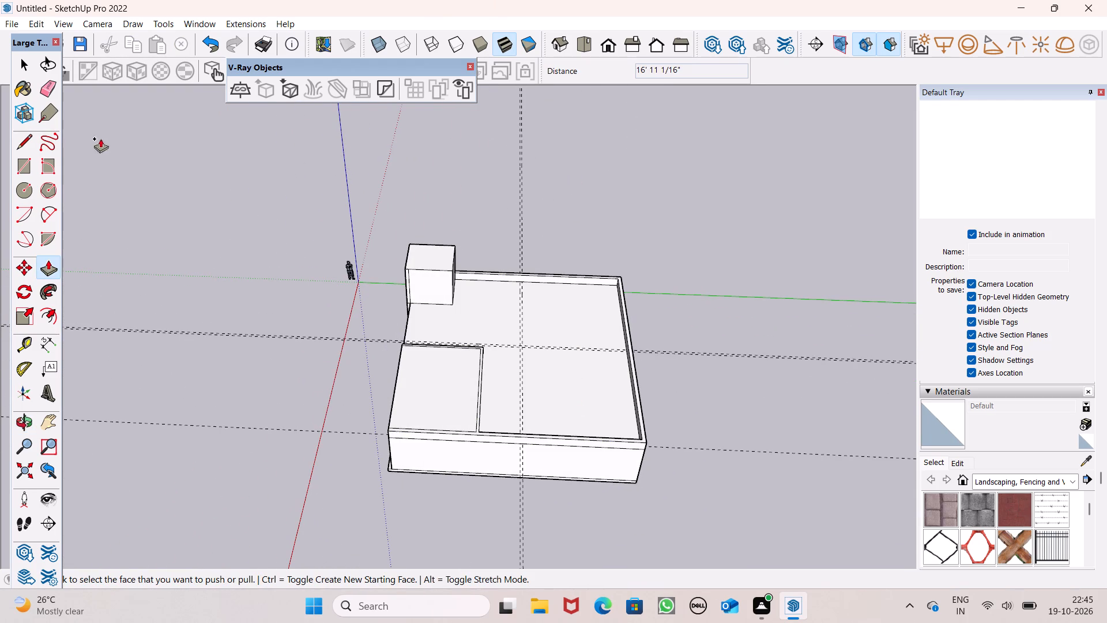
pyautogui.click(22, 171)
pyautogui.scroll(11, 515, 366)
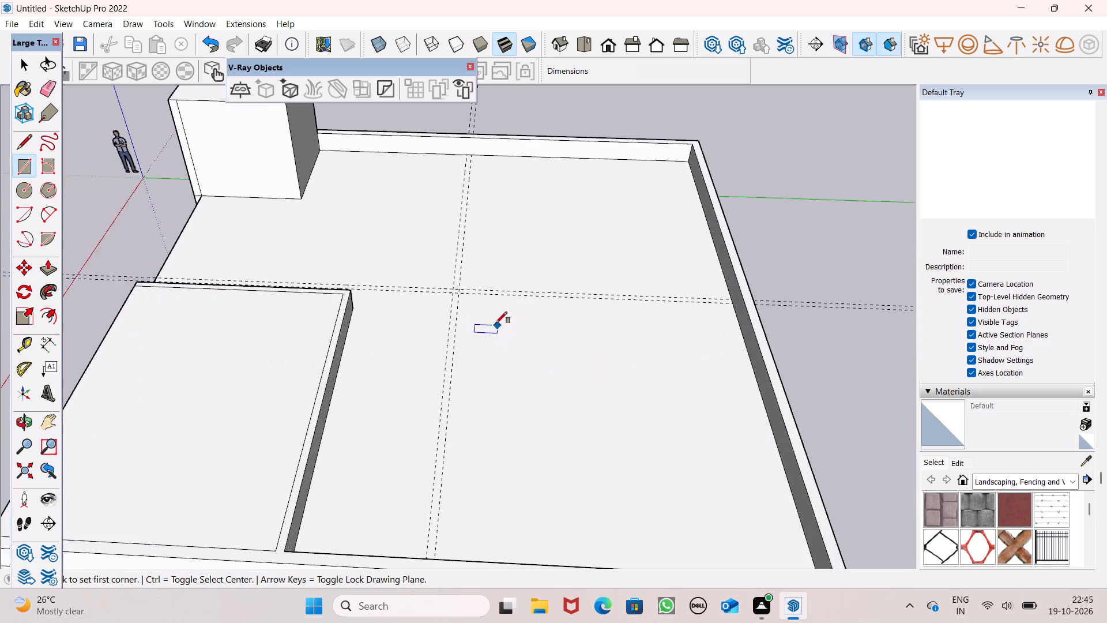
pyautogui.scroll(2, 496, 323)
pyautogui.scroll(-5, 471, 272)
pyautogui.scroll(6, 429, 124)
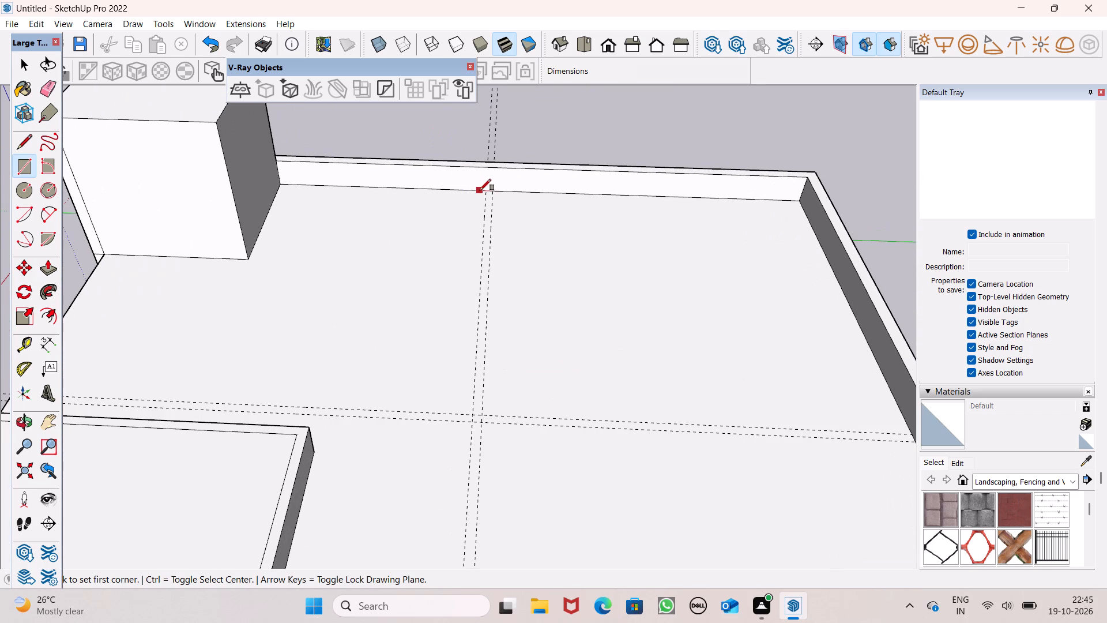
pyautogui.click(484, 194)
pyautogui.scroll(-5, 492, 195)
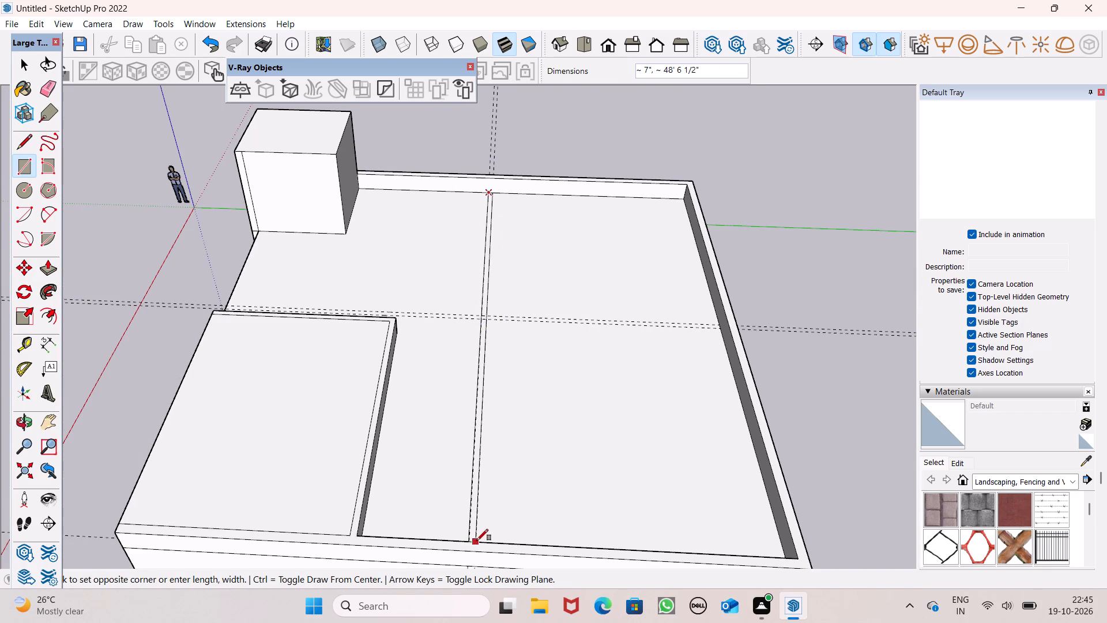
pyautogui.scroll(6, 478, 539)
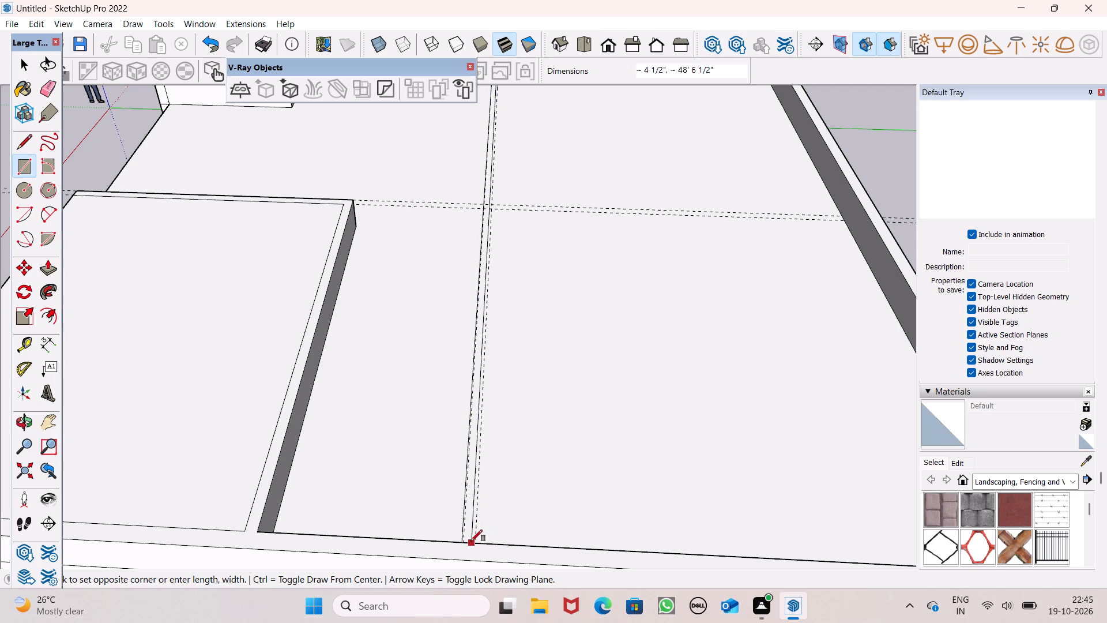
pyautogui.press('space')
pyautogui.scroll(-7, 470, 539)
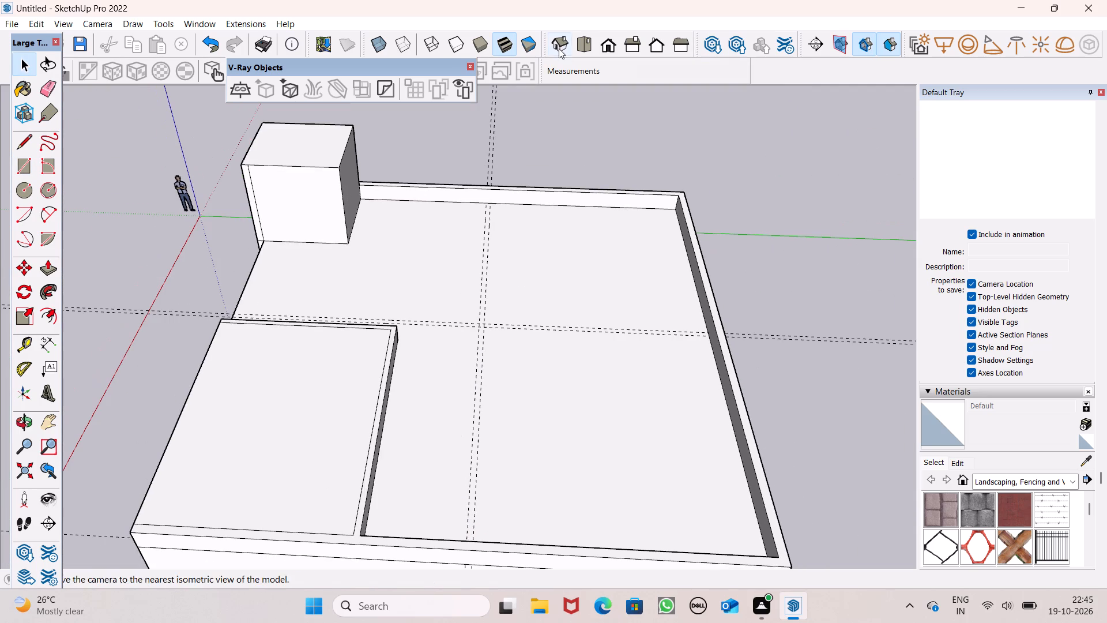
# Draw a 6" by 48' 6" rectangle on the roof between the guides, spanning between the inner faces of the two side parapets.
pyautogui.click(33, 166)
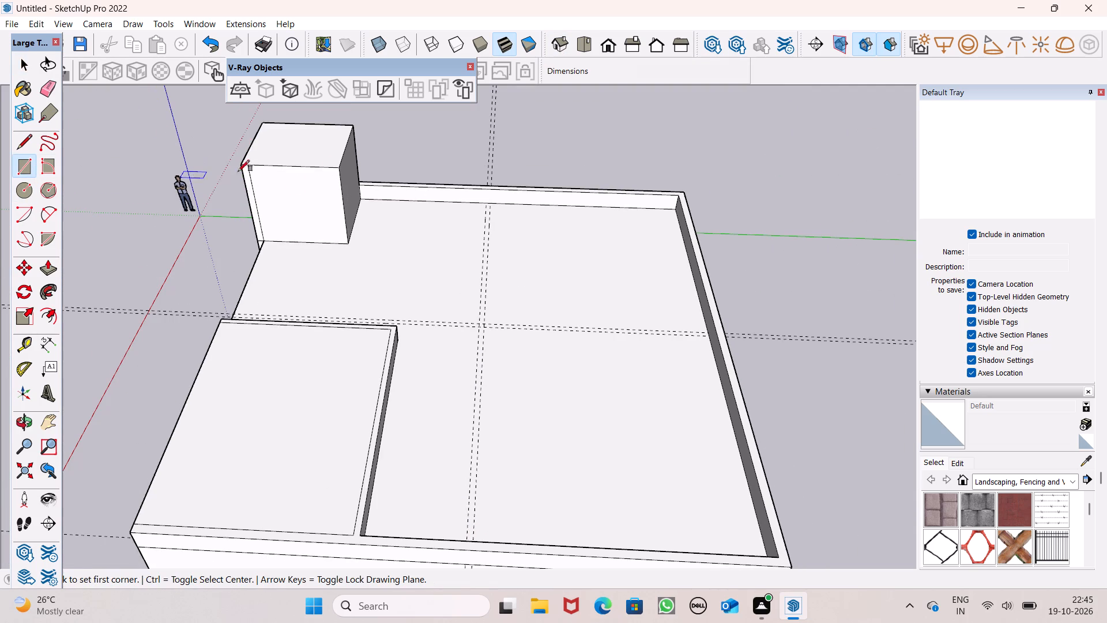
pyautogui.moveTo(485, 205); pyautogui.dragTo(531, 271, button='middle')
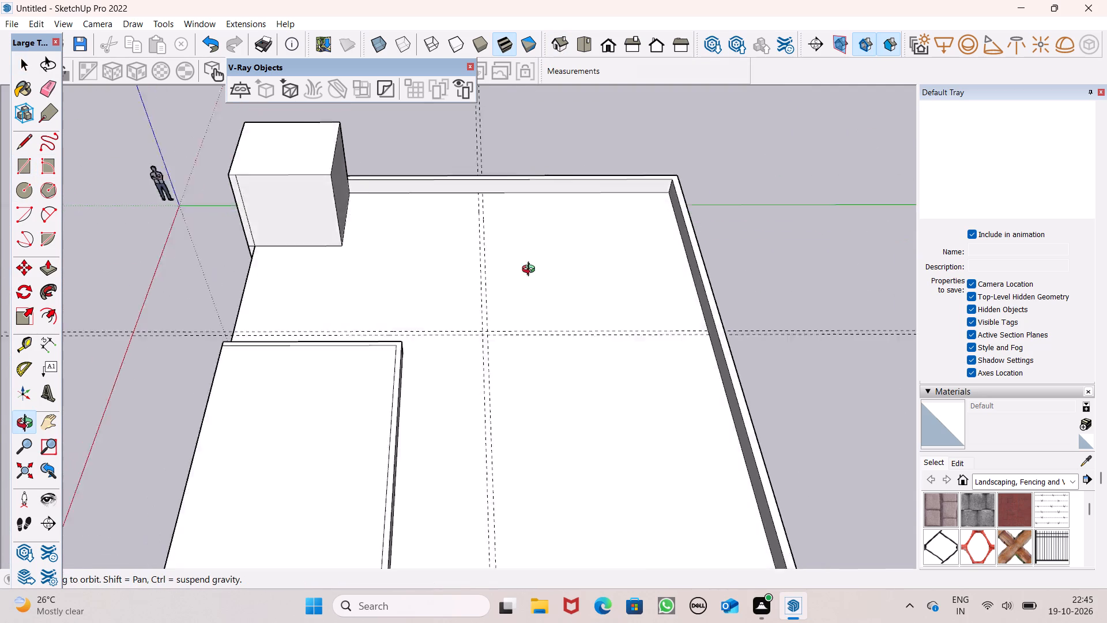
pyautogui.moveTo(531, 271); pyautogui.dragTo(742, 290, button='middle')
pyautogui.scroll(7, 556, 273)
pyautogui.scroll(5, 248, 149)
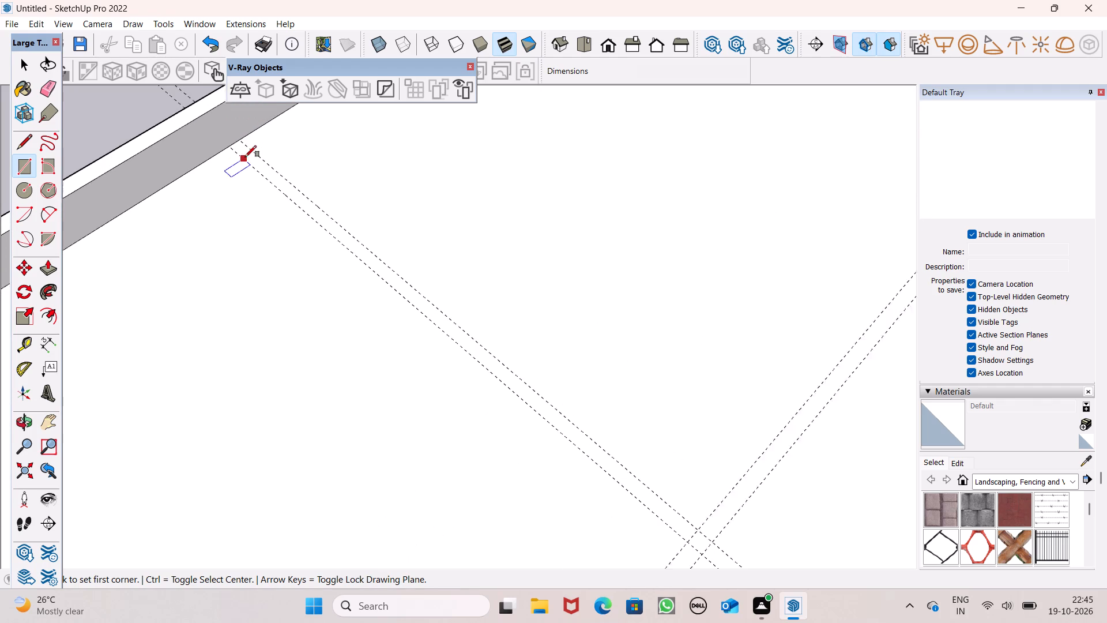
pyautogui.click(228, 146)
pyautogui.scroll(-7, 325, 231)
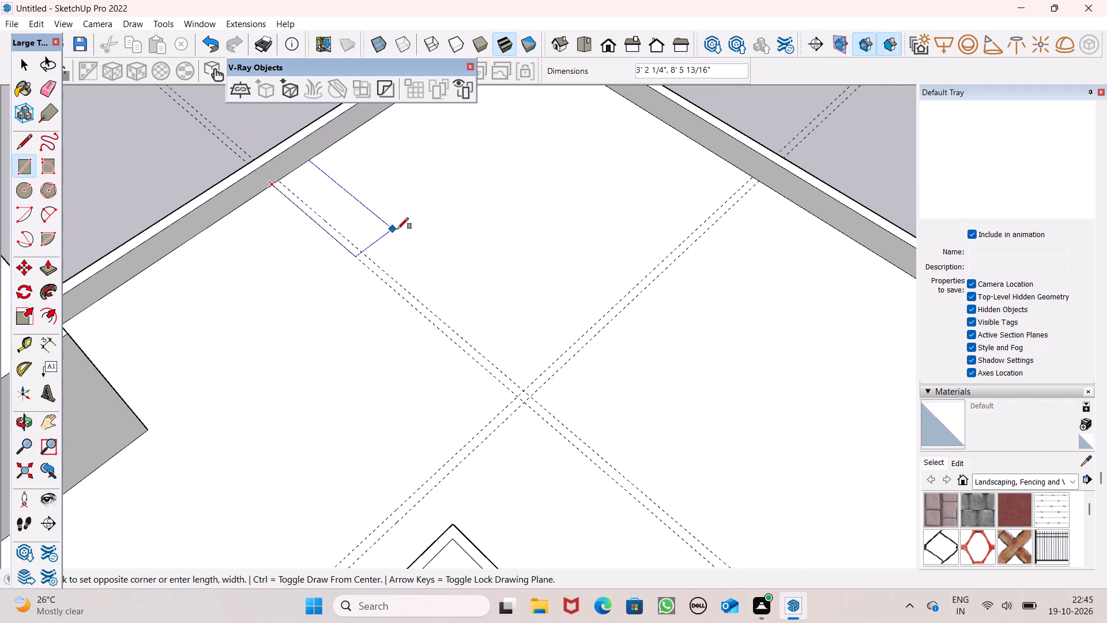
pyautogui.scroll(-7, 417, 295)
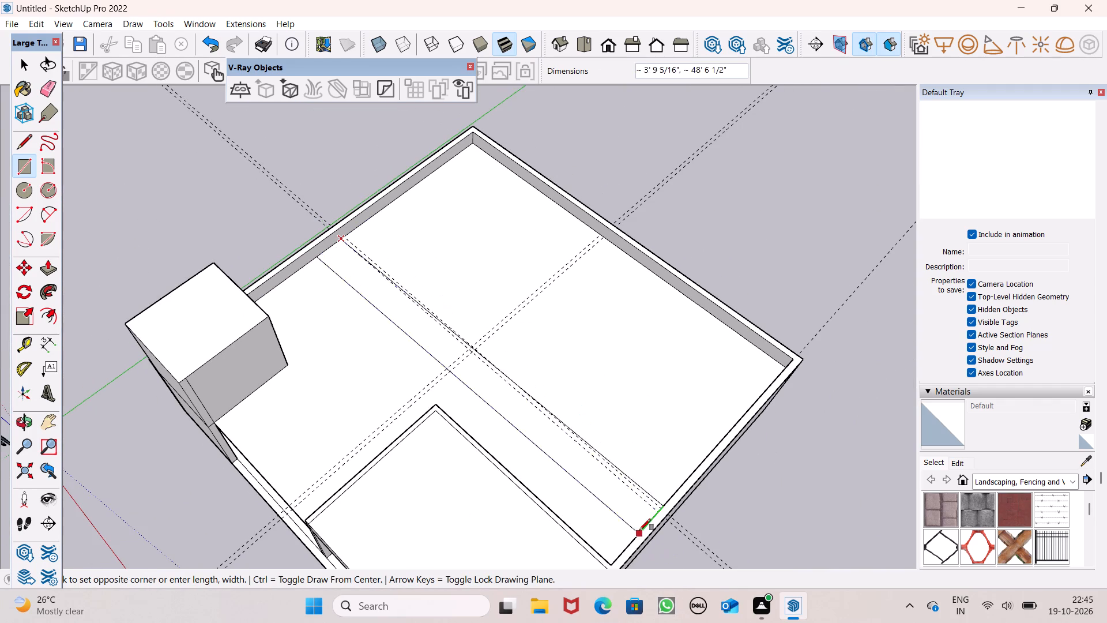
pyautogui.scroll(13, 646, 521)
pyautogui.moveTo(662, 502); pyautogui.dragTo(742, 491, button='middle')
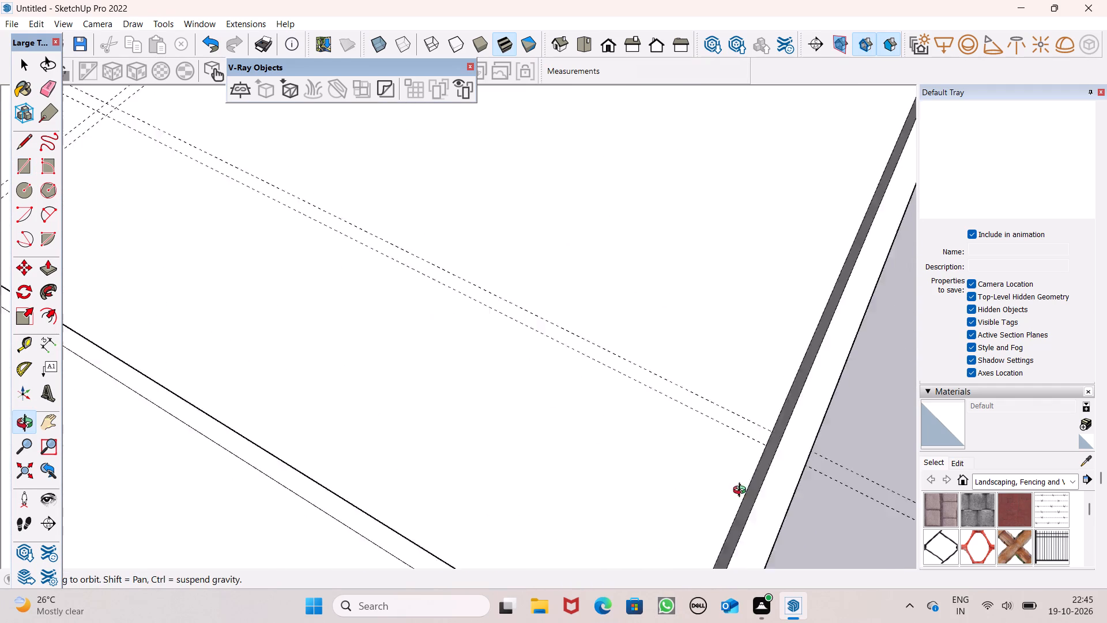
pyautogui.moveTo(742, 491); pyautogui.dragTo(801, 444, button='middle')
pyautogui.click(823, 296)
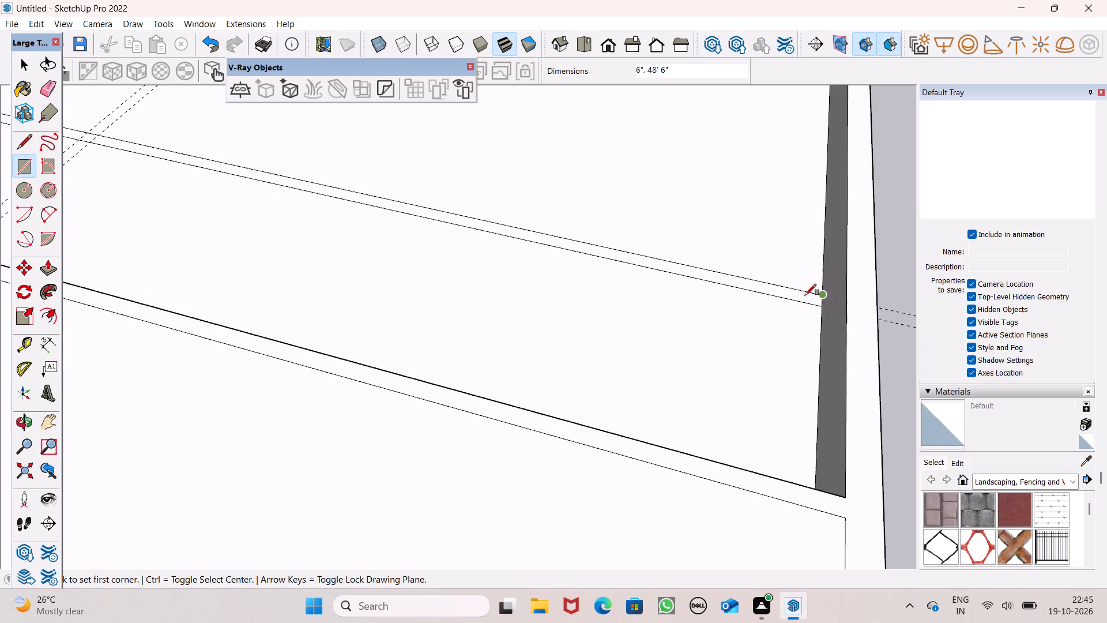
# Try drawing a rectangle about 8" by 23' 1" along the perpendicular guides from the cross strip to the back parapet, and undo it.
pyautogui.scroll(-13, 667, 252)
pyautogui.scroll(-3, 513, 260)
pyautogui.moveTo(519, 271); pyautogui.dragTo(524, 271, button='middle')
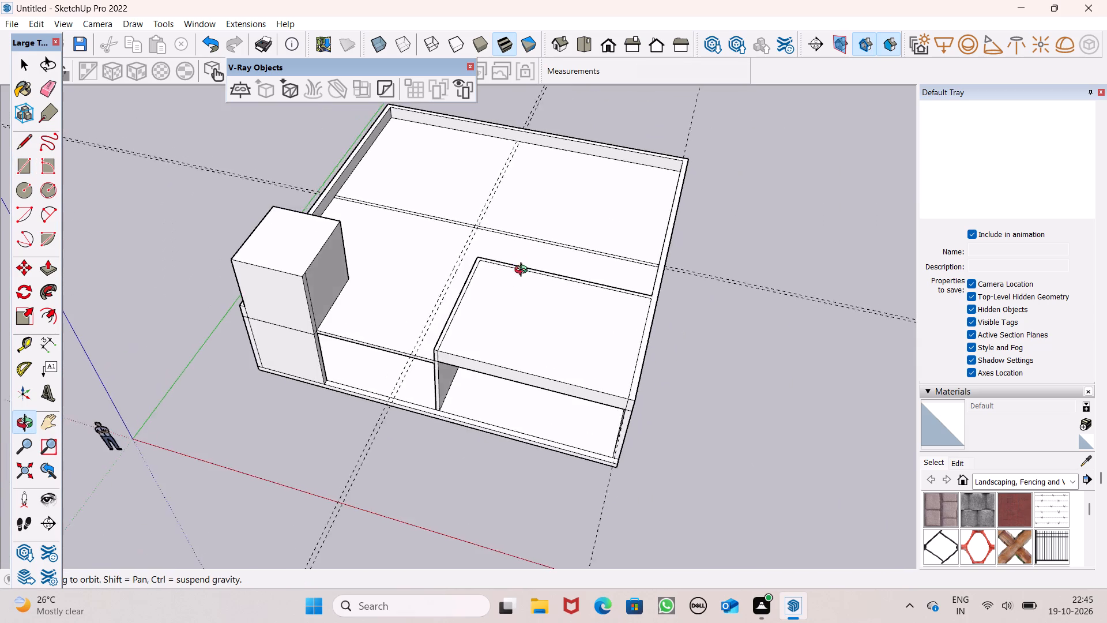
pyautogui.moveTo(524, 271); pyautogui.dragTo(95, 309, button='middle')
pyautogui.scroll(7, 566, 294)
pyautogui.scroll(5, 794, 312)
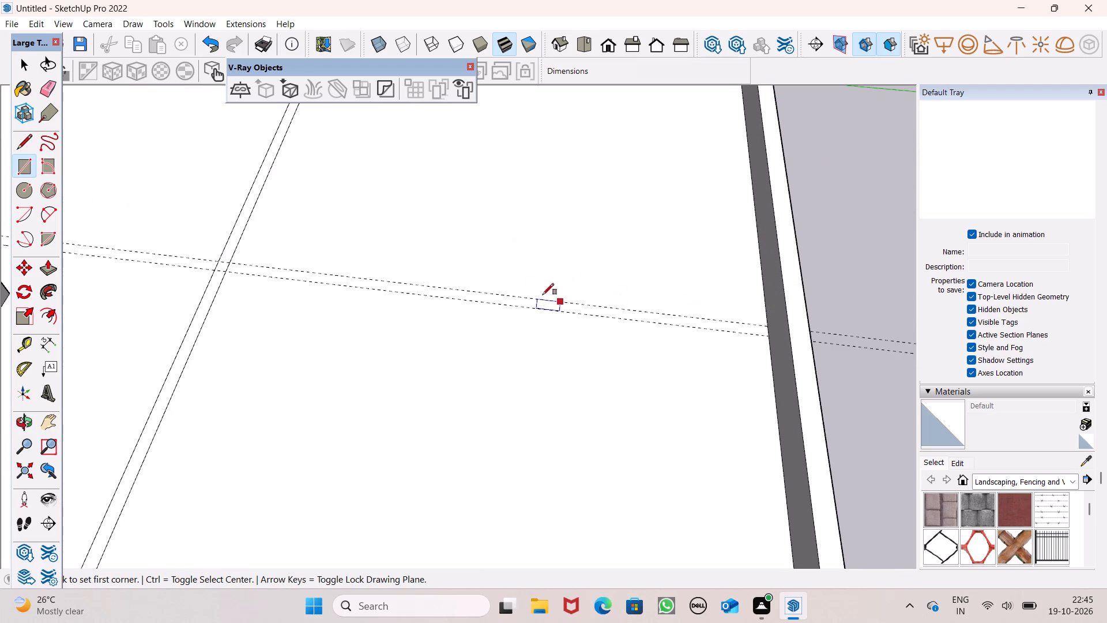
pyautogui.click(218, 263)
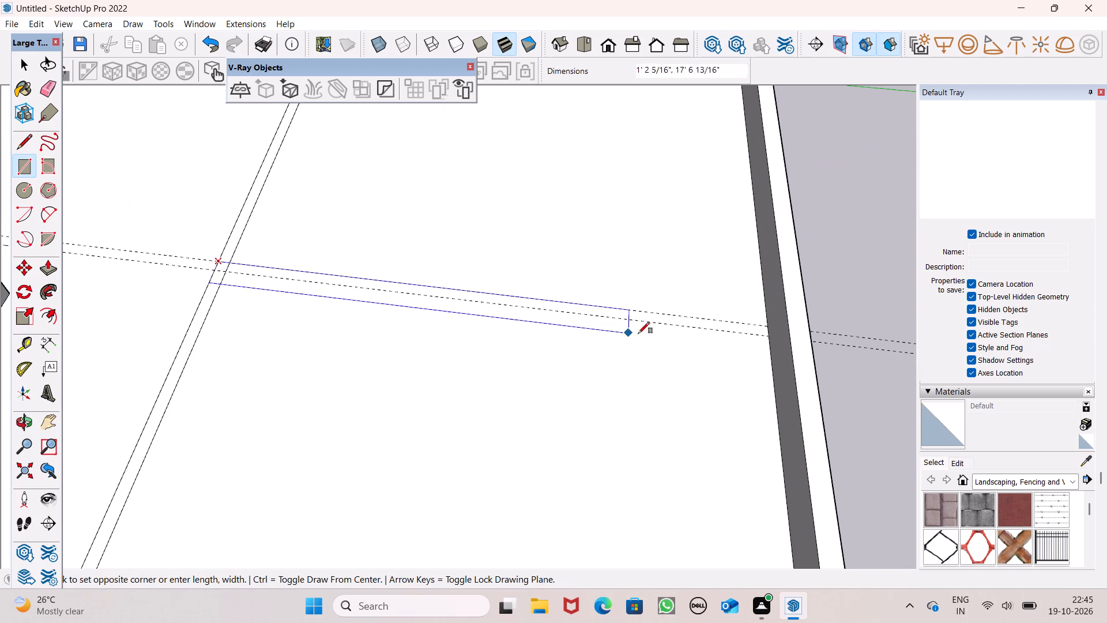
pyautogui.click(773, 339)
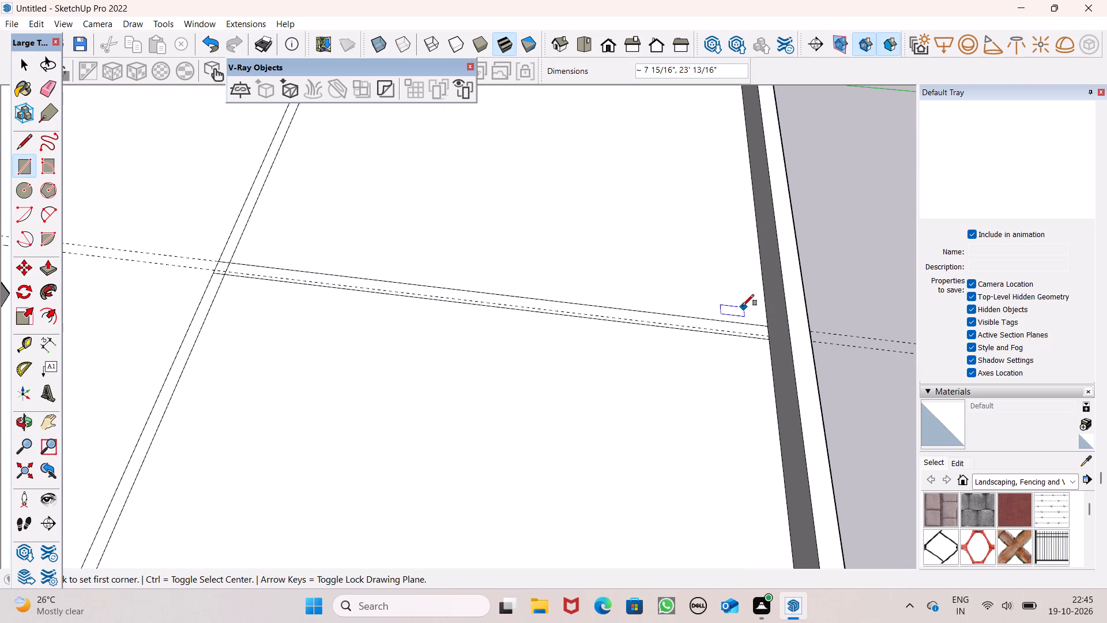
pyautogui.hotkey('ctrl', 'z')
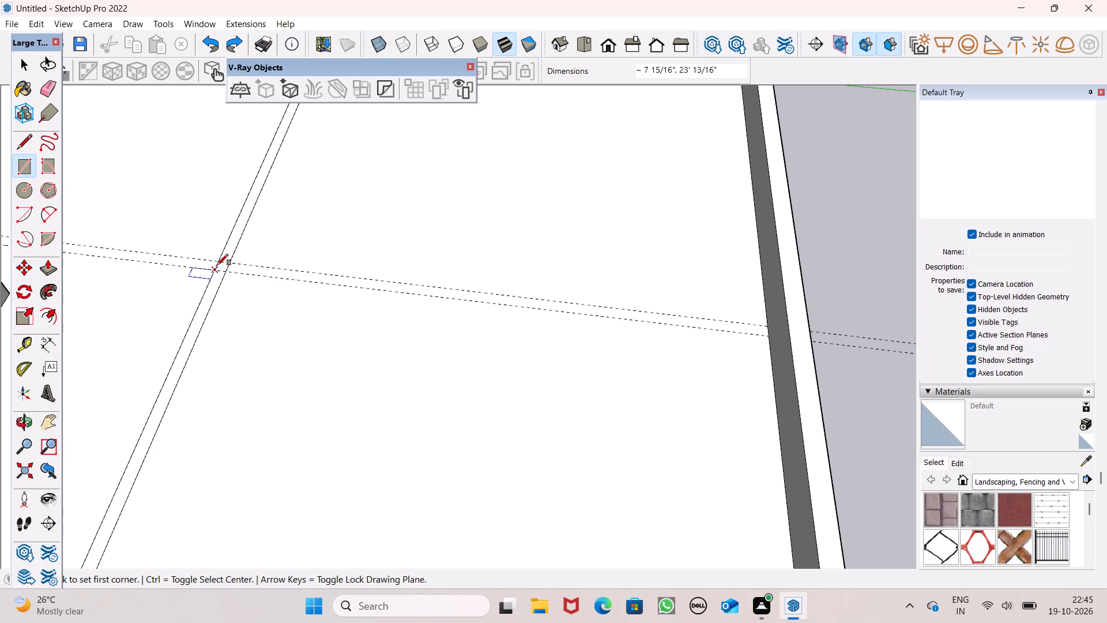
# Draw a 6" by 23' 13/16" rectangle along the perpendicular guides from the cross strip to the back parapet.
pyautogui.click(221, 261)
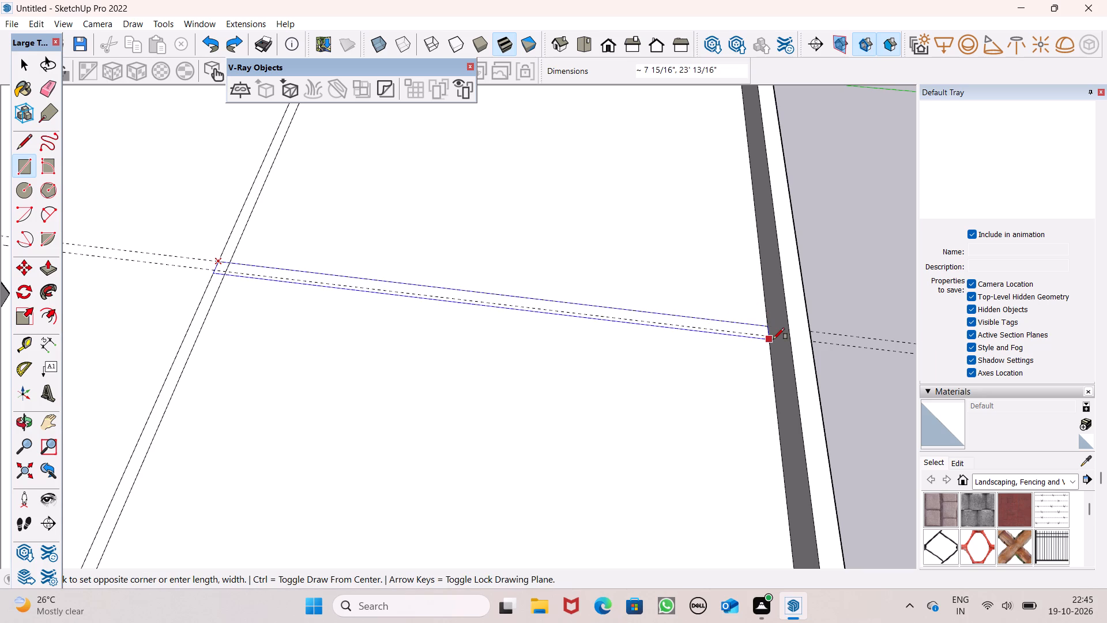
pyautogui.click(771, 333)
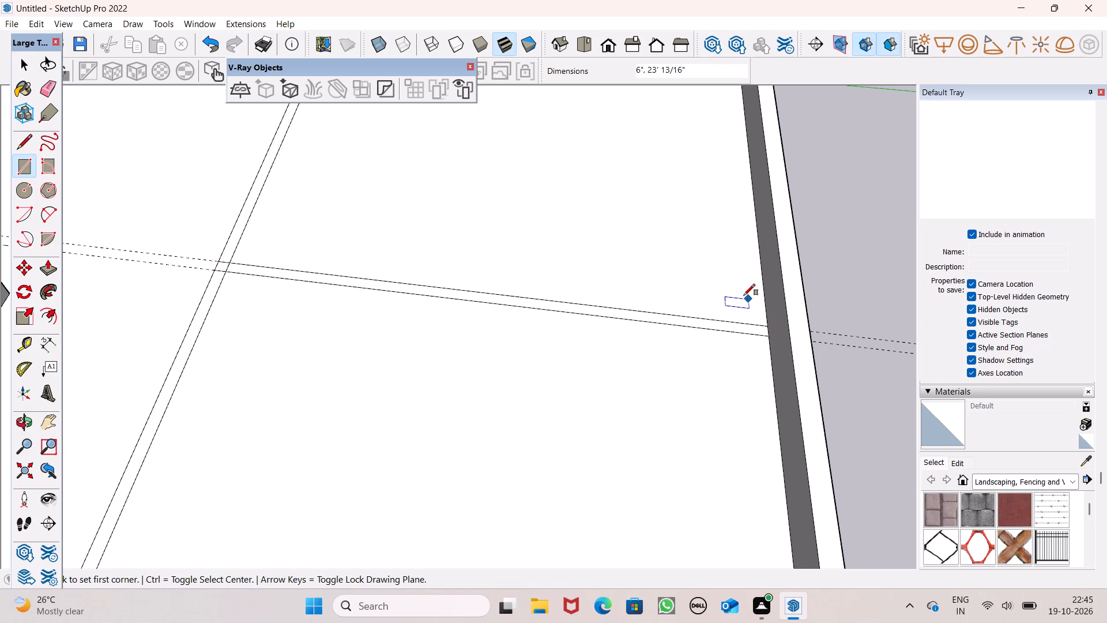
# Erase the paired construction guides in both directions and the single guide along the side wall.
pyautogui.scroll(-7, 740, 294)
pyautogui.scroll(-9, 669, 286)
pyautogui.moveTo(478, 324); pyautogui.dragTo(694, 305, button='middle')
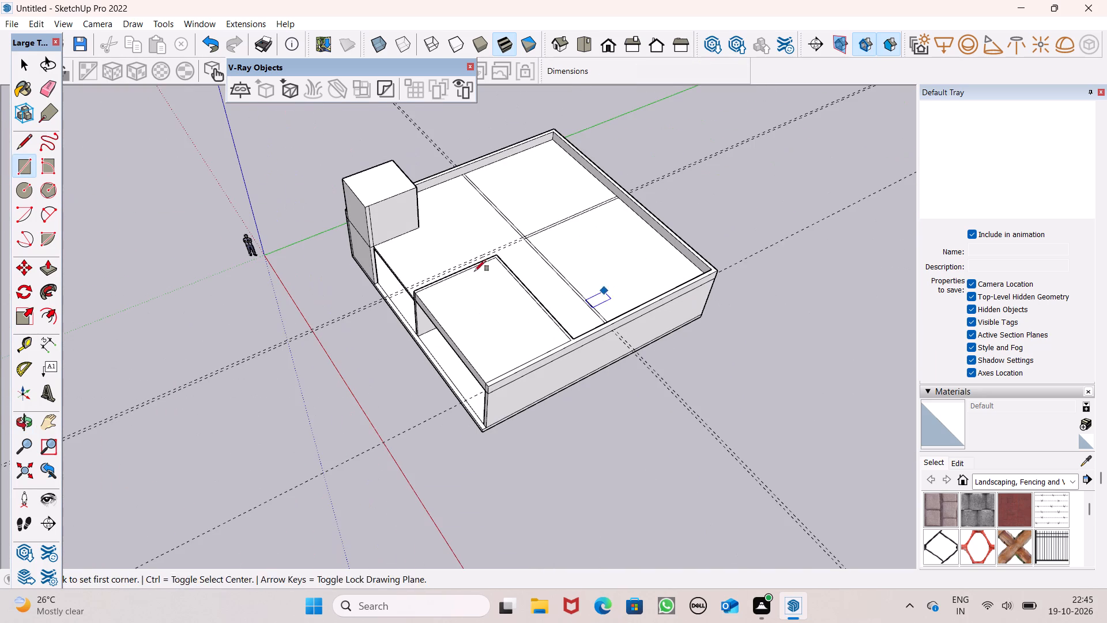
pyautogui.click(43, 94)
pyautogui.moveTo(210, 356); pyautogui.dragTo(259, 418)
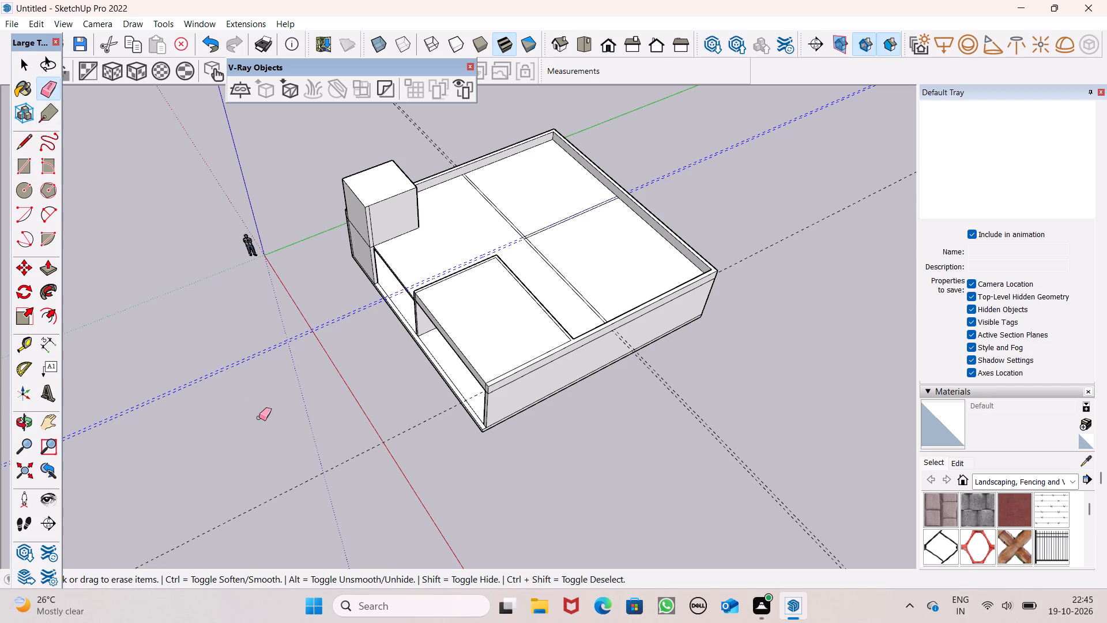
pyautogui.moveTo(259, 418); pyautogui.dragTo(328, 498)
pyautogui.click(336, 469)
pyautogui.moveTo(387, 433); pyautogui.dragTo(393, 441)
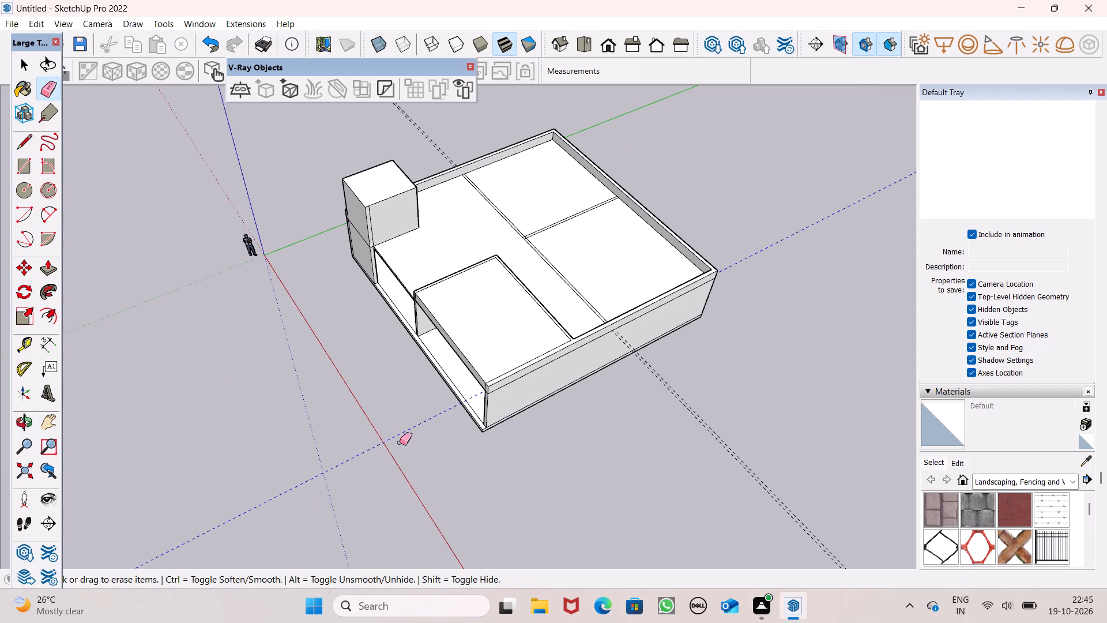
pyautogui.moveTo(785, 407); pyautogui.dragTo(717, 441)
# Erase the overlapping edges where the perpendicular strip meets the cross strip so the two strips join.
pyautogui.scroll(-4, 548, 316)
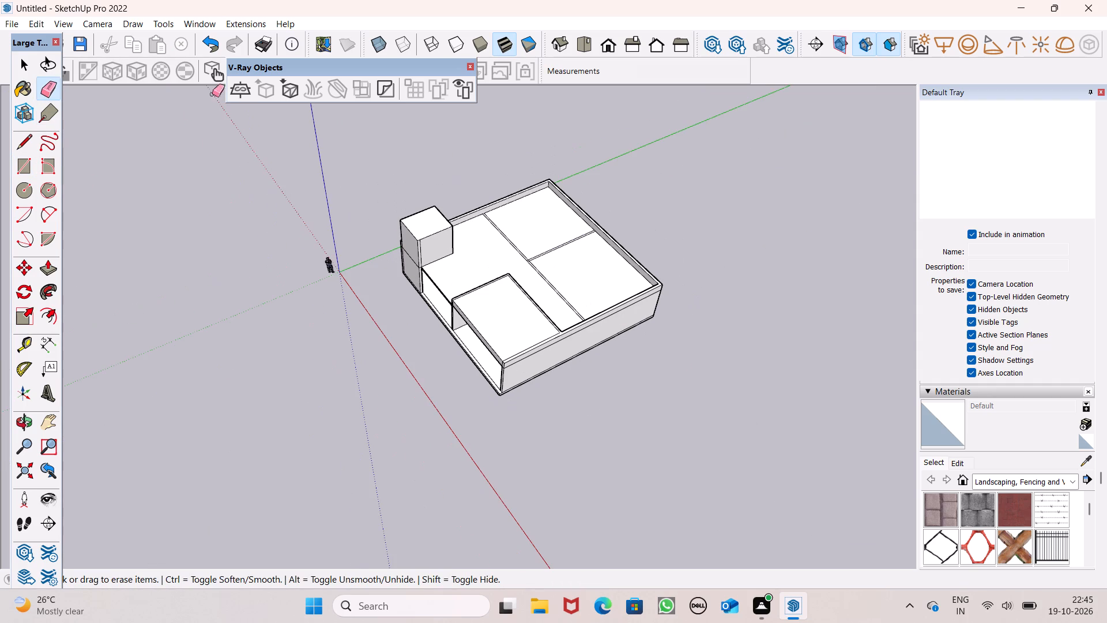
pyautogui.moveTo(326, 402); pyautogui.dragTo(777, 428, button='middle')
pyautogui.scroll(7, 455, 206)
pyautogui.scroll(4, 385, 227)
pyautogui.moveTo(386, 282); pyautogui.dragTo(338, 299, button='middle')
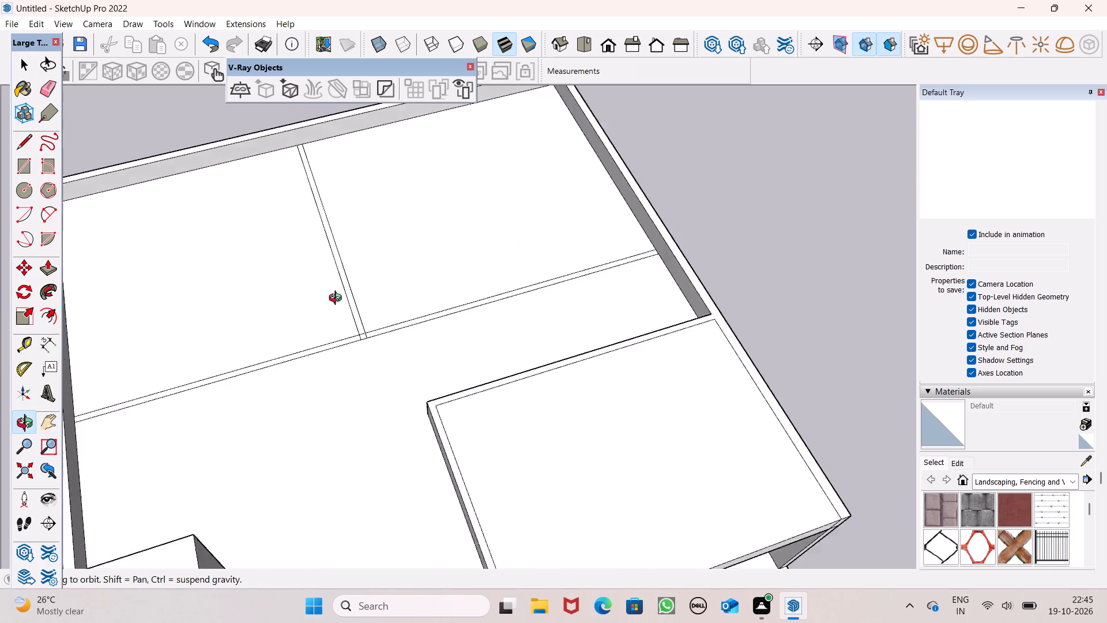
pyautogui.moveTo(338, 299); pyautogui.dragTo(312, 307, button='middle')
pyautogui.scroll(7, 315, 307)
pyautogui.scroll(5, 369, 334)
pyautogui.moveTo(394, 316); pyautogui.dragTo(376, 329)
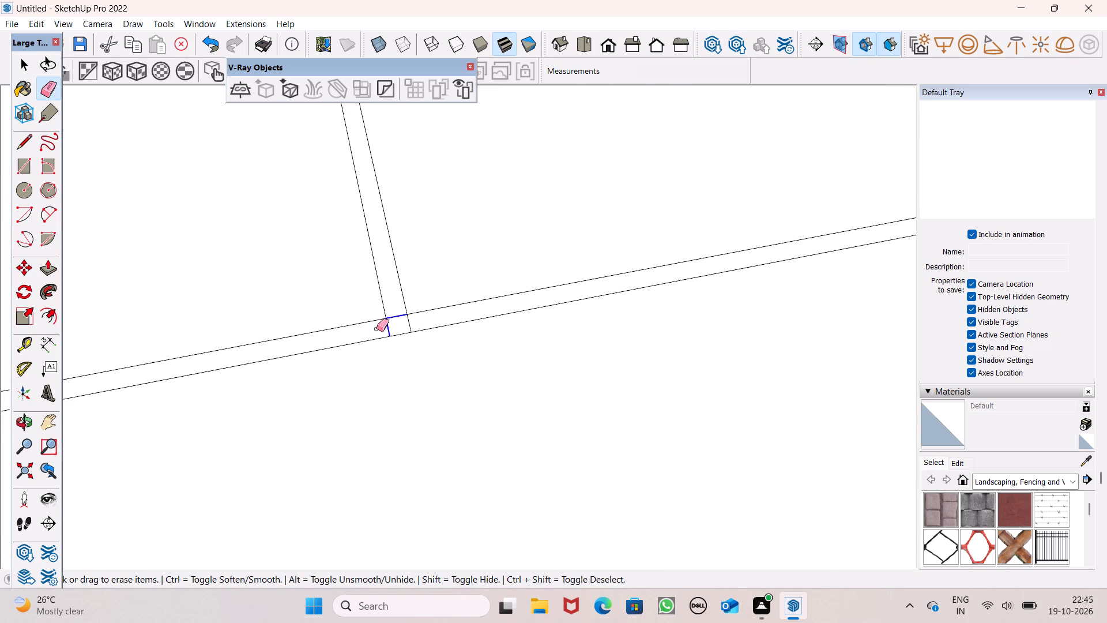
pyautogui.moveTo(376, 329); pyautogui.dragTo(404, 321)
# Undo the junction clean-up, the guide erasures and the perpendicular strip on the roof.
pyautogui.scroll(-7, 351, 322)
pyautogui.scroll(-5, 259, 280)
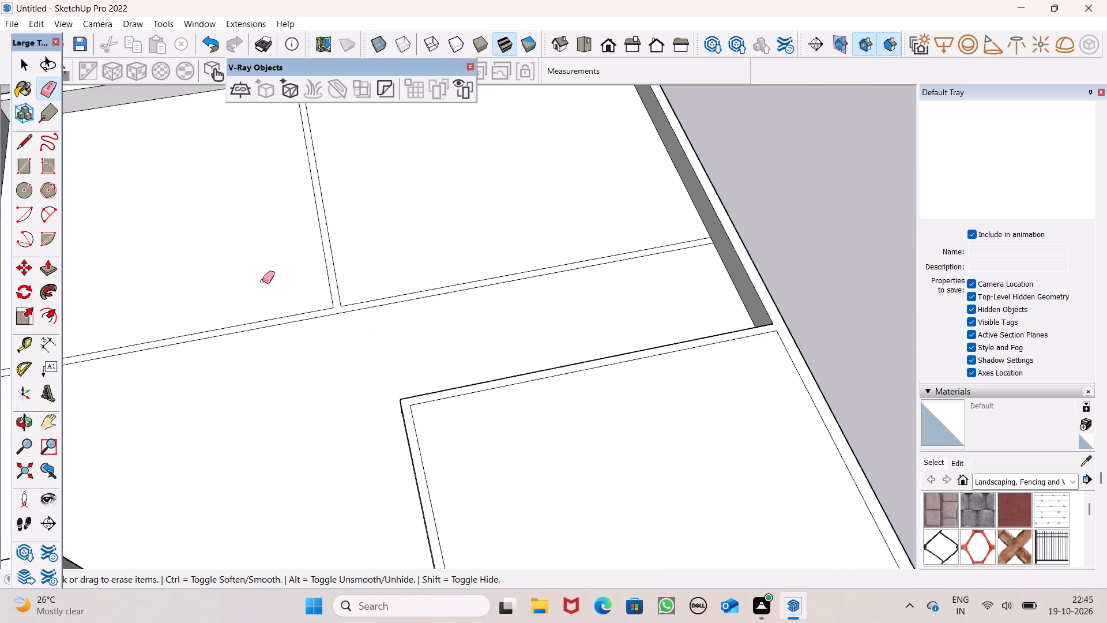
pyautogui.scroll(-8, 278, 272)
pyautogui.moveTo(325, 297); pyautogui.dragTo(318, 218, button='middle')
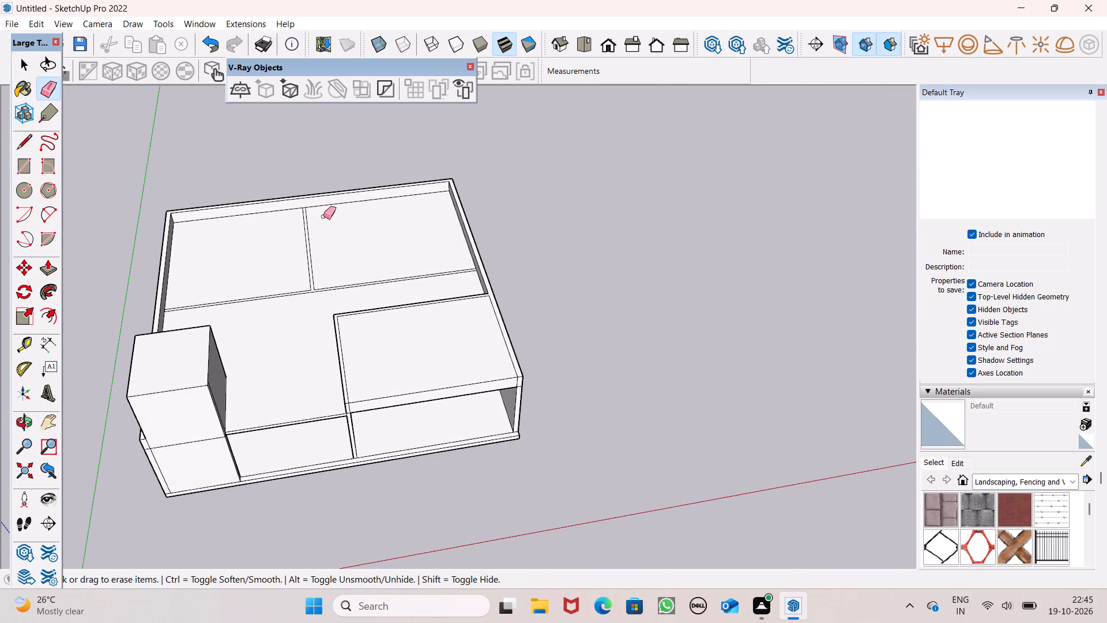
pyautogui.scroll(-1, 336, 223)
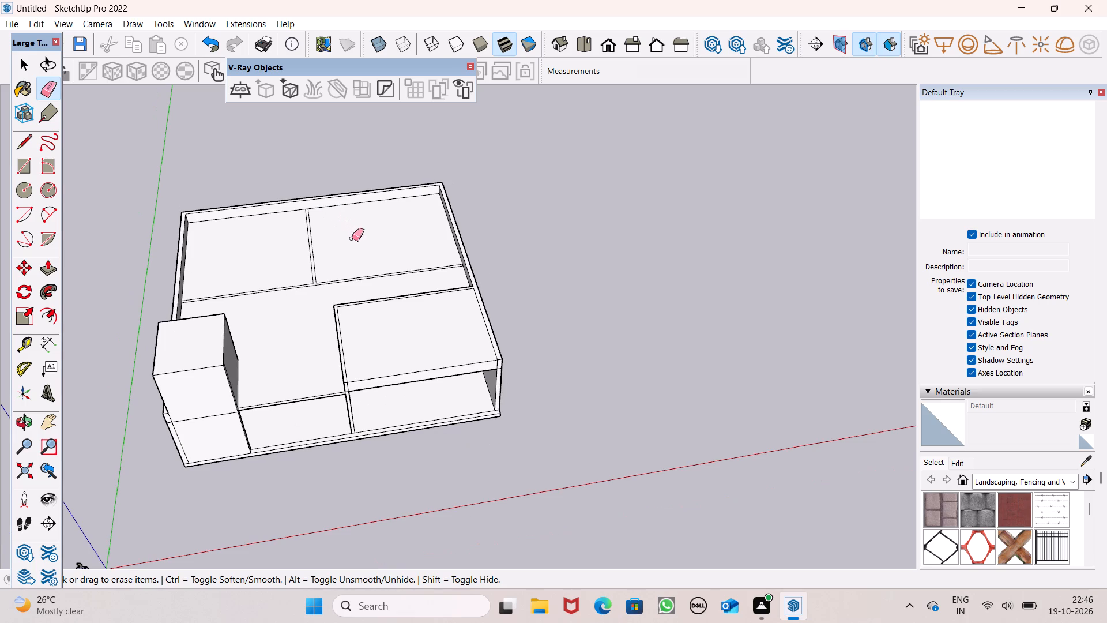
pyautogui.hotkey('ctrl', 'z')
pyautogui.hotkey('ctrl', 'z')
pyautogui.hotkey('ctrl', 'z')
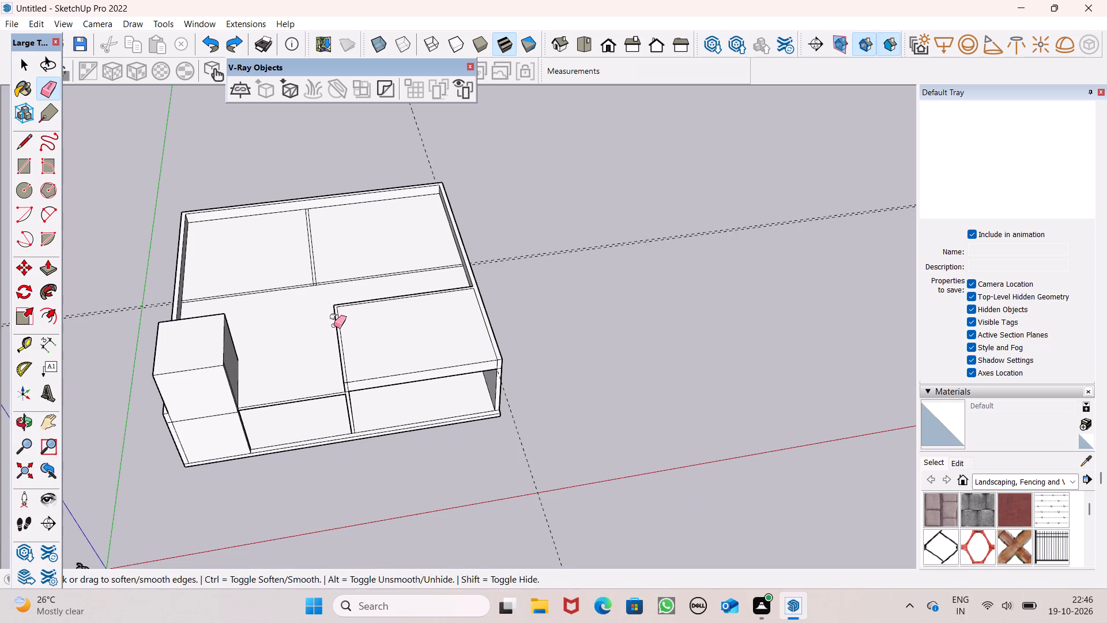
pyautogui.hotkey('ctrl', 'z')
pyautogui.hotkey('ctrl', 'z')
# Push/Pull the 6" cross strip up 2' from the roof, level with the parapet top.
pyautogui.moveTo(309, 320); pyautogui.dragTo(295, 497, button='middle')
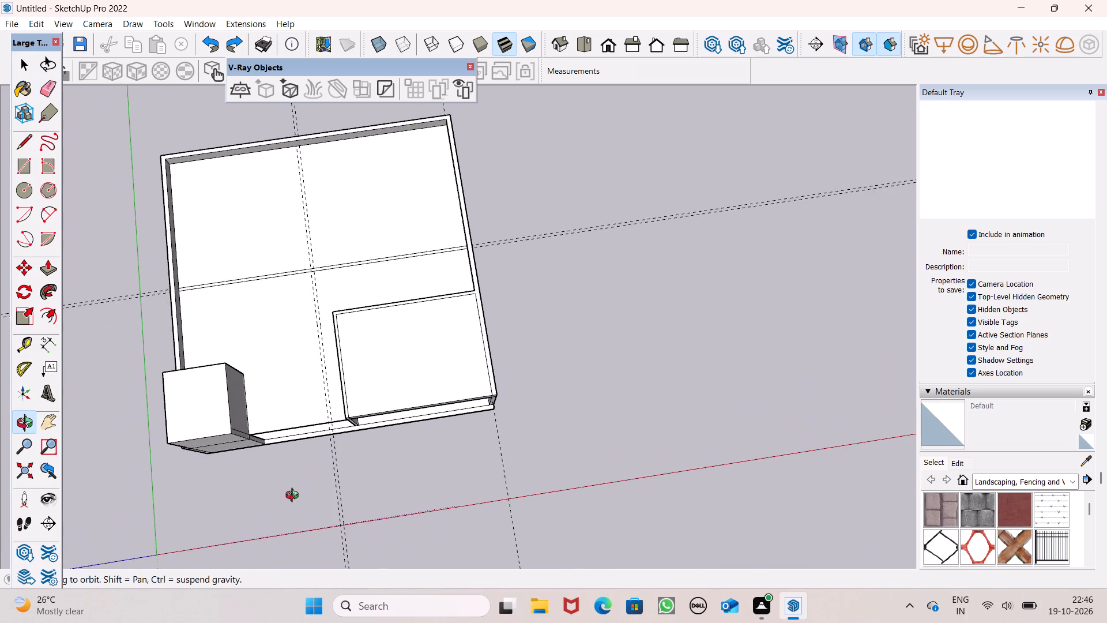
pyautogui.moveTo(295, 497); pyautogui.dragTo(295, 491, button='middle')
pyautogui.scroll(-3, 300, 297)
pyautogui.moveTo(303, 320); pyautogui.dragTo(273, 463, button='middle')
pyautogui.scroll(6, 256, 342)
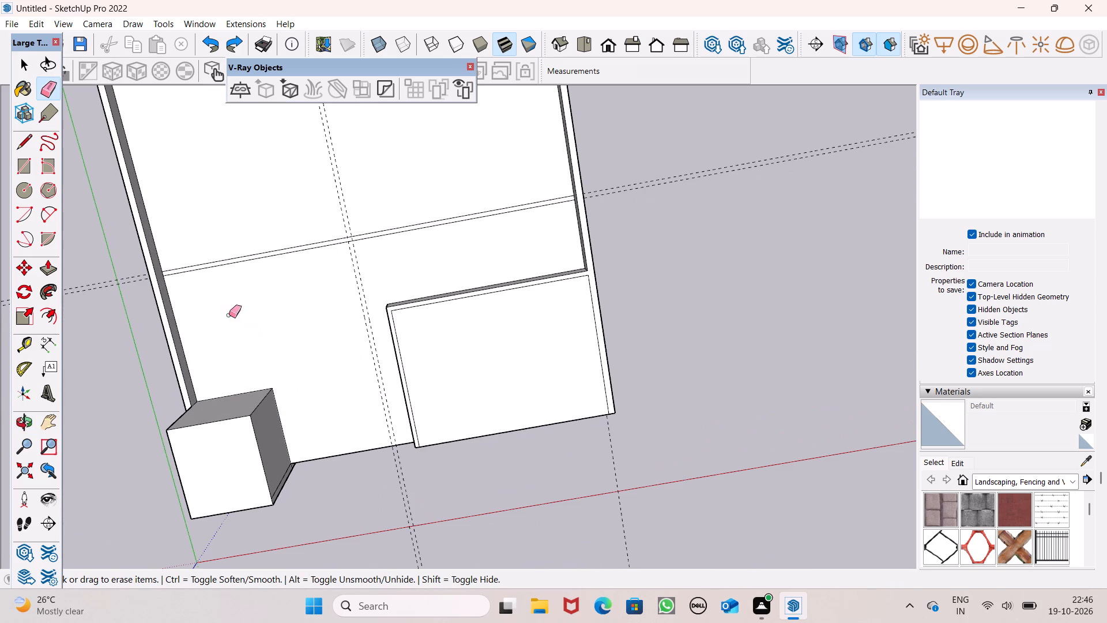
pyautogui.moveTo(251, 286); pyautogui.dragTo(345, 247, button='middle')
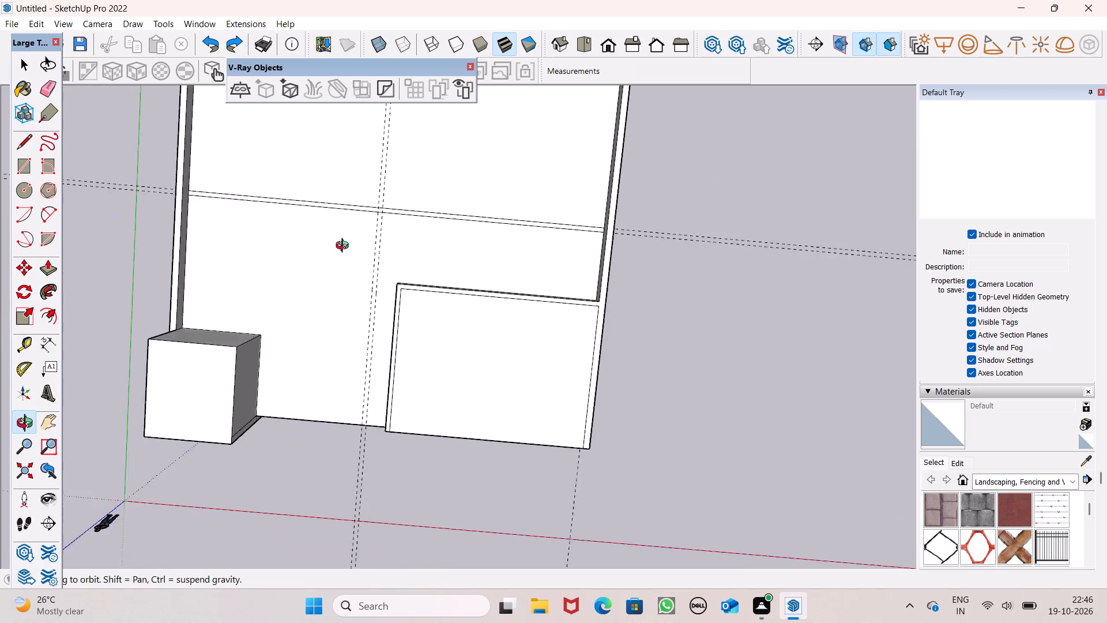
pyautogui.moveTo(345, 247); pyautogui.dragTo(491, 160, button='middle')
pyautogui.scroll(1, 491, 160)
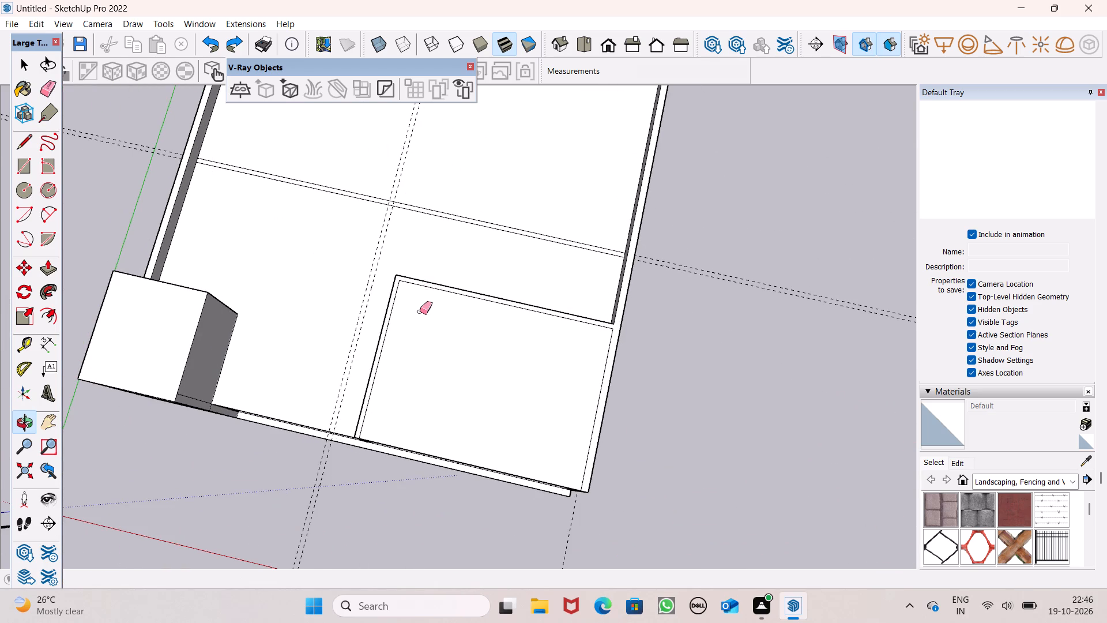
pyautogui.scroll(-5, 420, 315)
pyautogui.moveTo(460, 283); pyautogui.dragTo(1, 209, button='middle')
pyautogui.scroll(1, 644, 316)
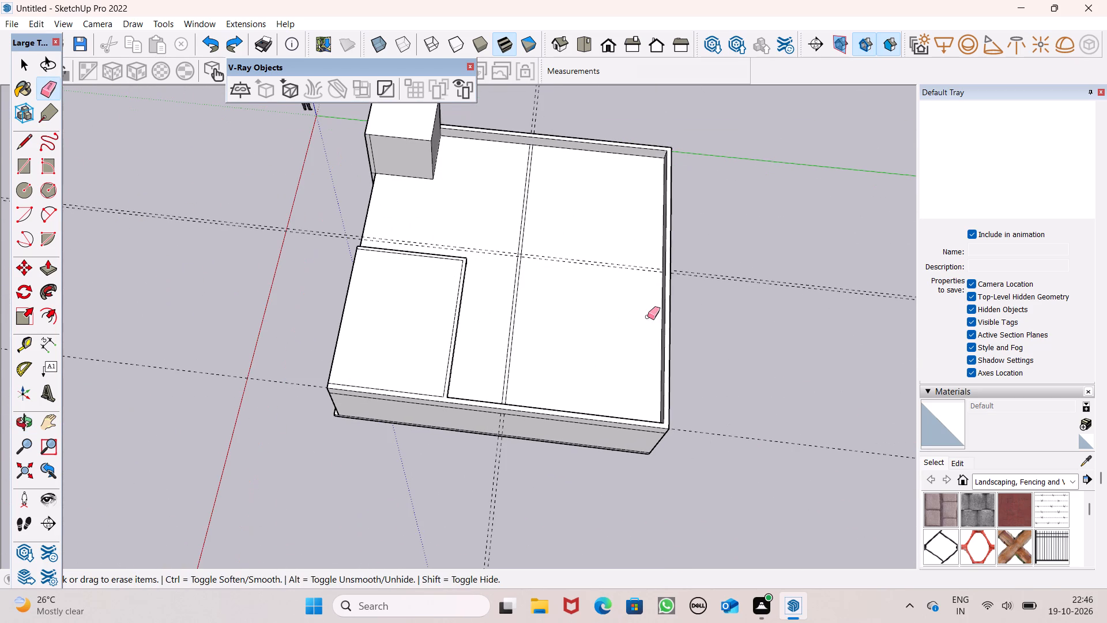
pyautogui.scroll(6, 508, 254)
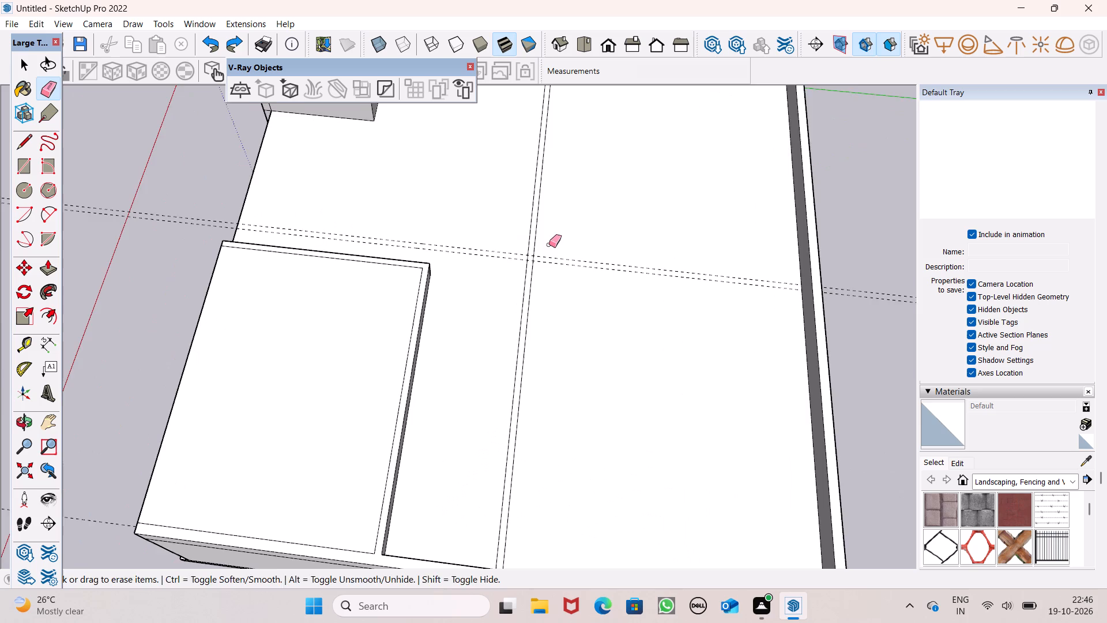
pyautogui.moveTo(544, 243); pyautogui.dragTo(213, 242, button='middle')
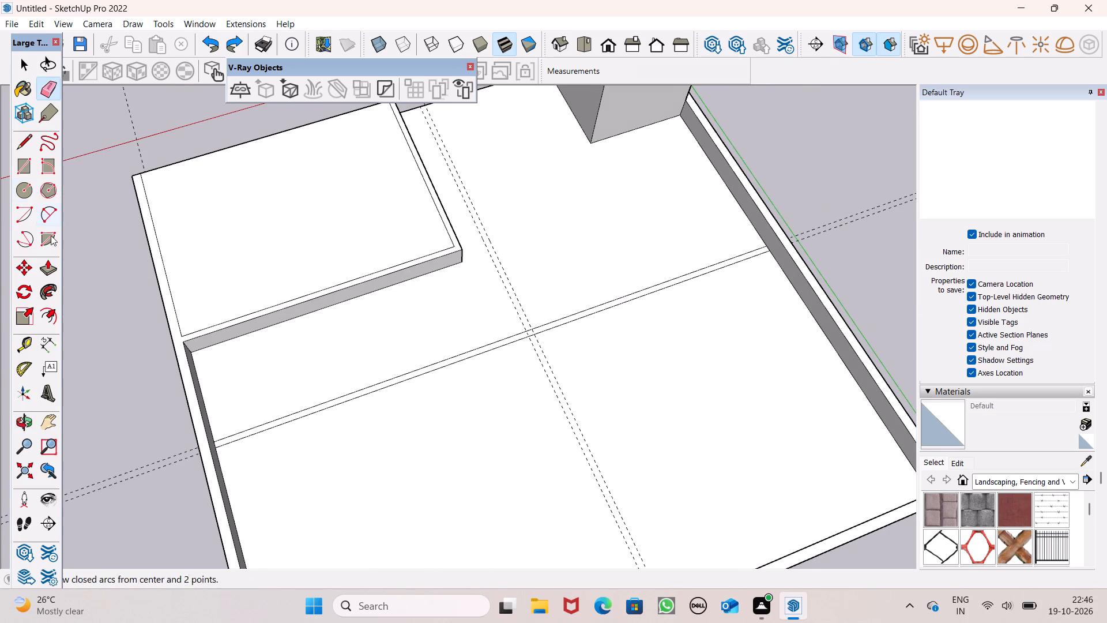
pyautogui.click(51, 271)
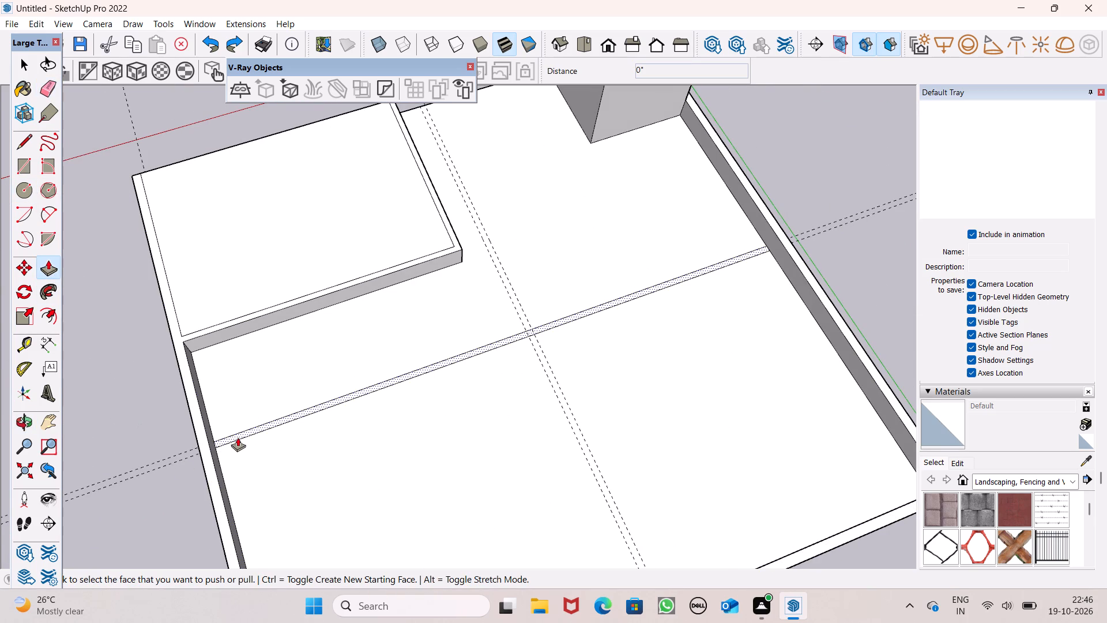
pyautogui.moveTo(238, 436); pyautogui.dragTo(189, 406)
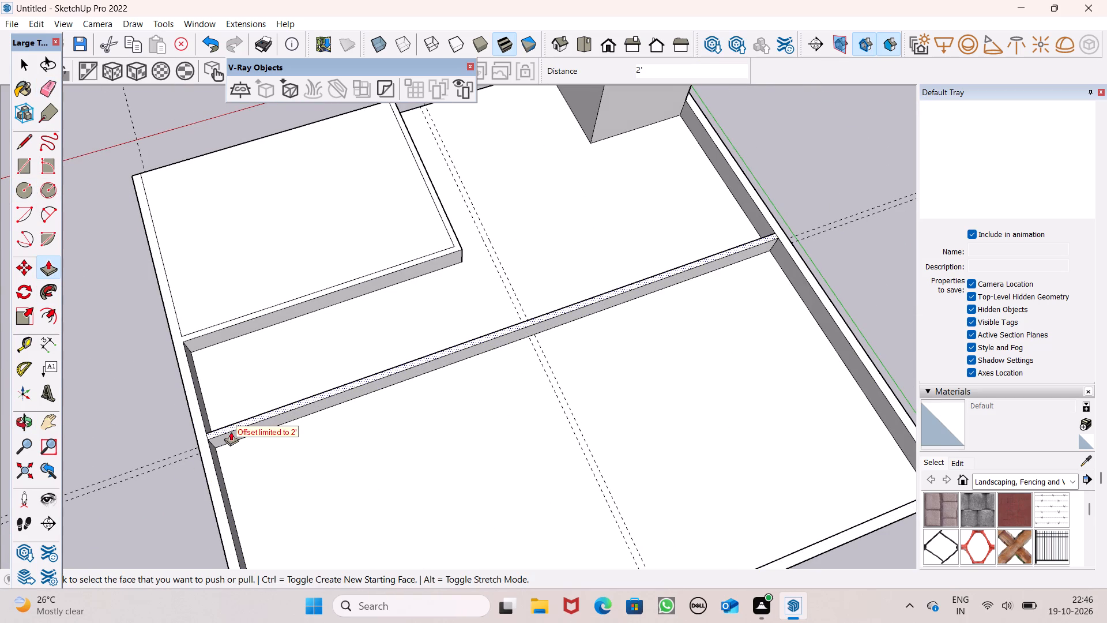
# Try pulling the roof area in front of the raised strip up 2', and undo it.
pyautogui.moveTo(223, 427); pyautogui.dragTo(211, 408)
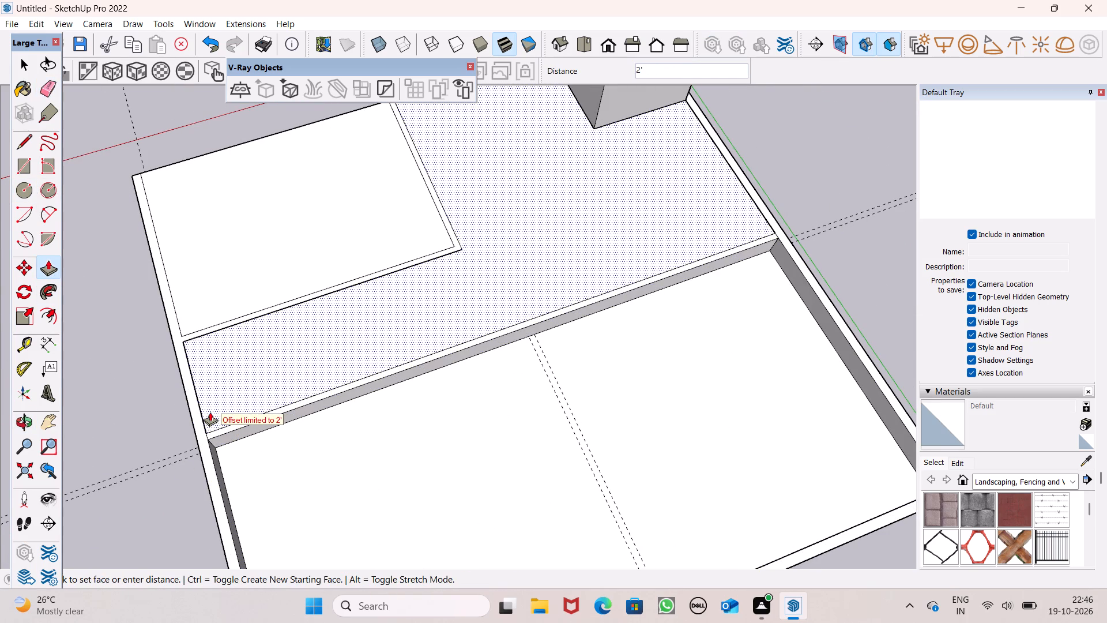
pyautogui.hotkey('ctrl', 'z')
# Push/Pull the top of the raised cross strip up a further 10' to form a tall wall.
pyautogui.keyDown('ctrl'); pyautogui.moveTo(217, 443); pyautogui.dragTo(815, 339, button='middle'); pyautogui.keyUp('ctrl')
pyautogui.scroll(1, 815, 339)
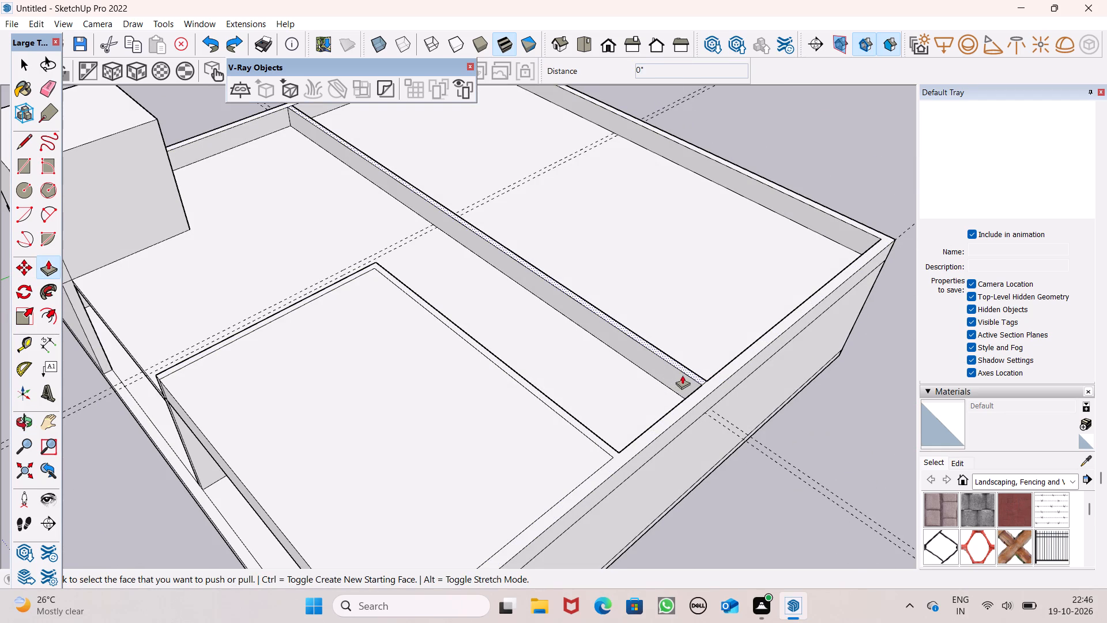
pyautogui.moveTo(691, 371); pyautogui.dragTo(702, 258)
pyautogui.press('1')
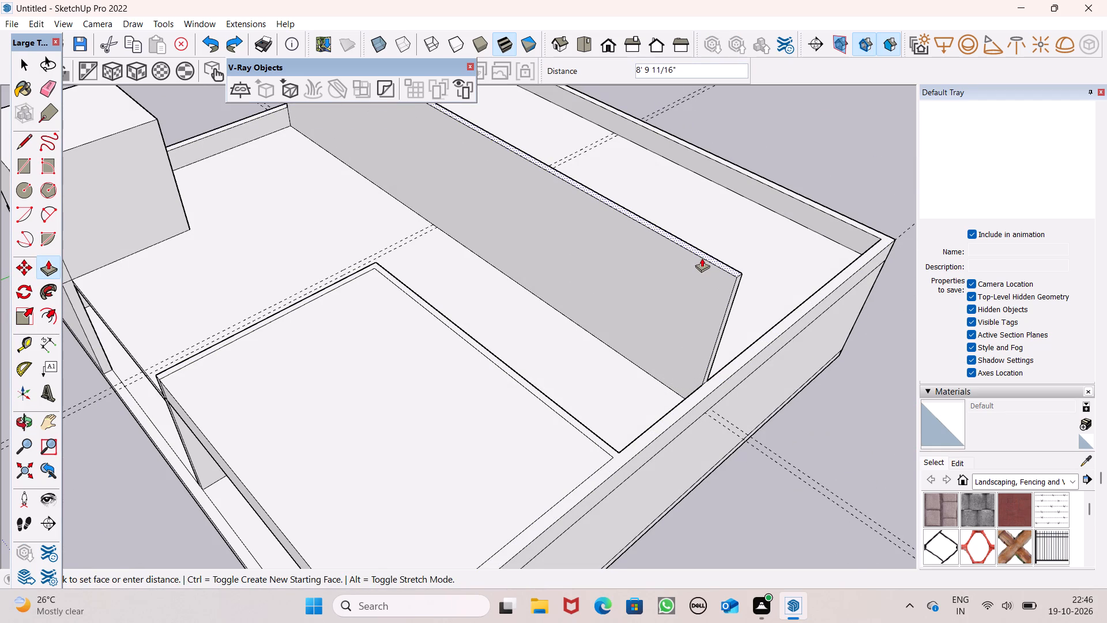
pyautogui.moveTo(702, 258); pyautogui.dragTo(703, 258)
pyautogui.write("0'")
pyautogui.press('Return')
# Examine the tall cross wall from the front, back and side, in relation to the covered bay and corner block.
pyautogui.scroll(-5, 703, 262)
pyautogui.moveTo(705, 259); pyautogui.dragTo(891, 145, button='middle')
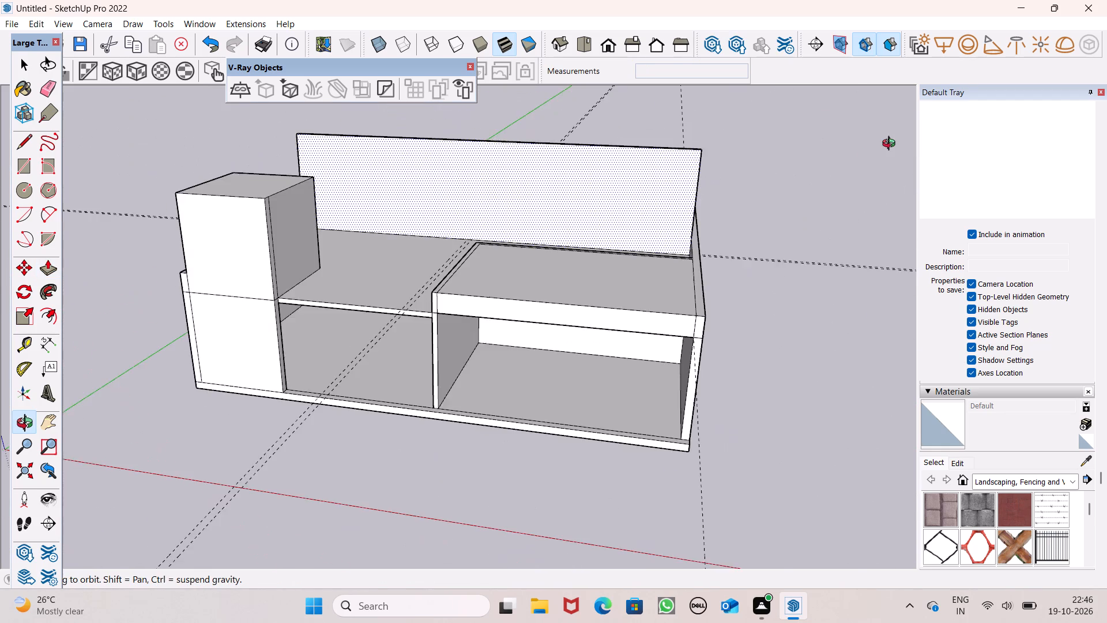
pyautogui.moveTo(891, 145); pyautogui.dragTo(890, 183, button='middle')
pyautogui.moveTo(751, 274); pyautogui.dragTo(0, 311, button='middle')
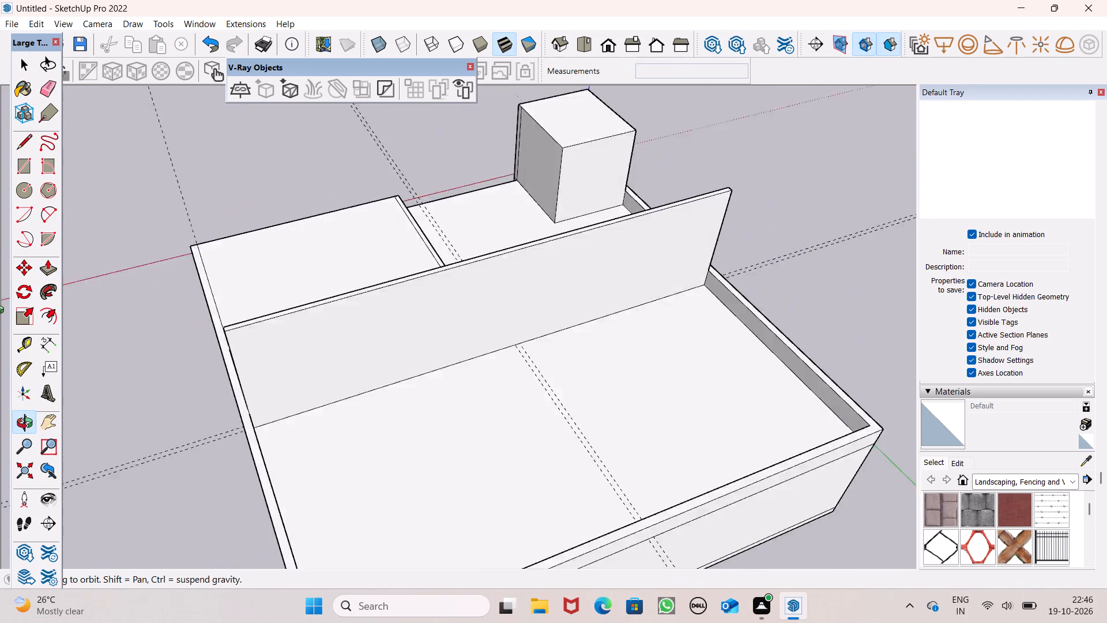
pyautogui.moveTo(0, 311); pyautogui.dragTo(0, 295, button='middle')
pyautogui.moveTo(435, 251); pyautogui.dragTo(401, 431, button='middle')
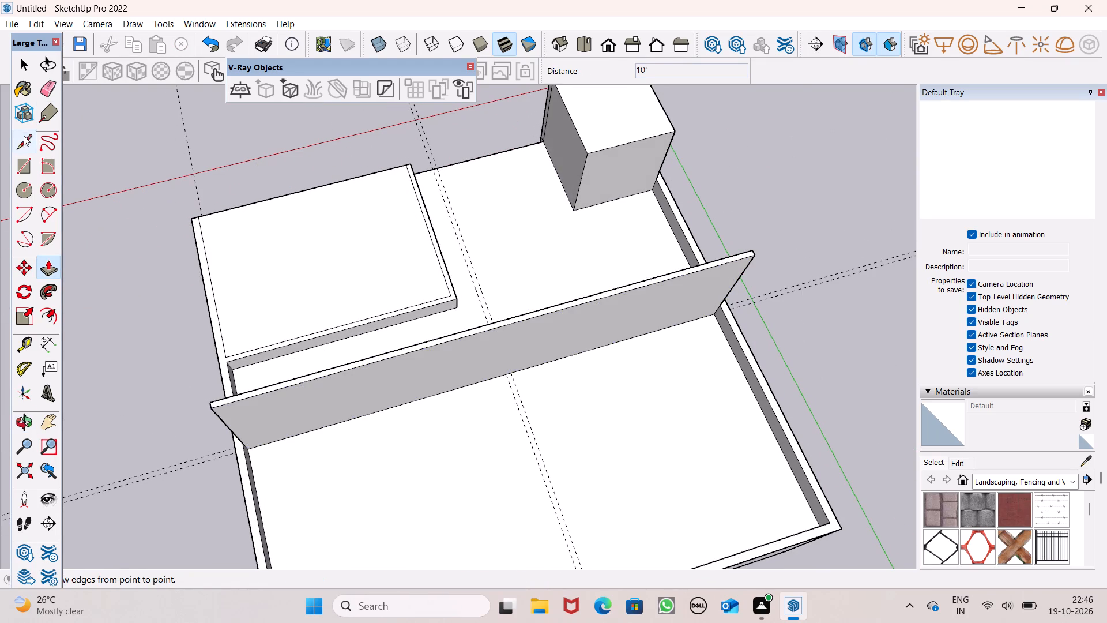
pyautogui.click(26, 143)
pyautogui.click(33, 162)
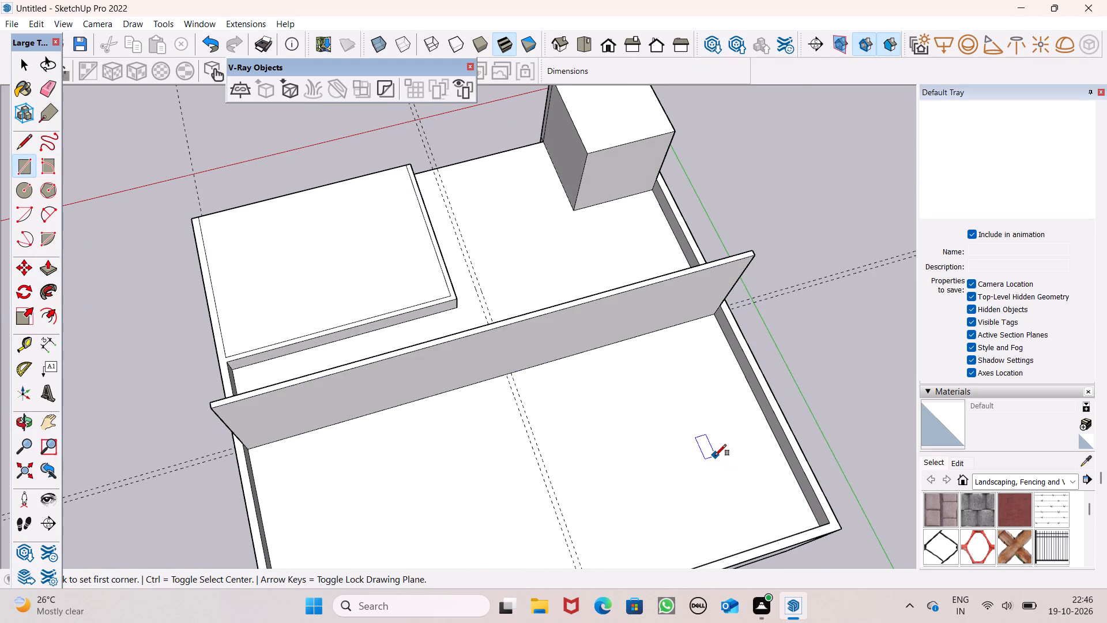
pyautogui.moveTo(603, 446); pyautogui.dragTo(699, 451, button='middle')
pyautogui.scroll(1, 602, 453)
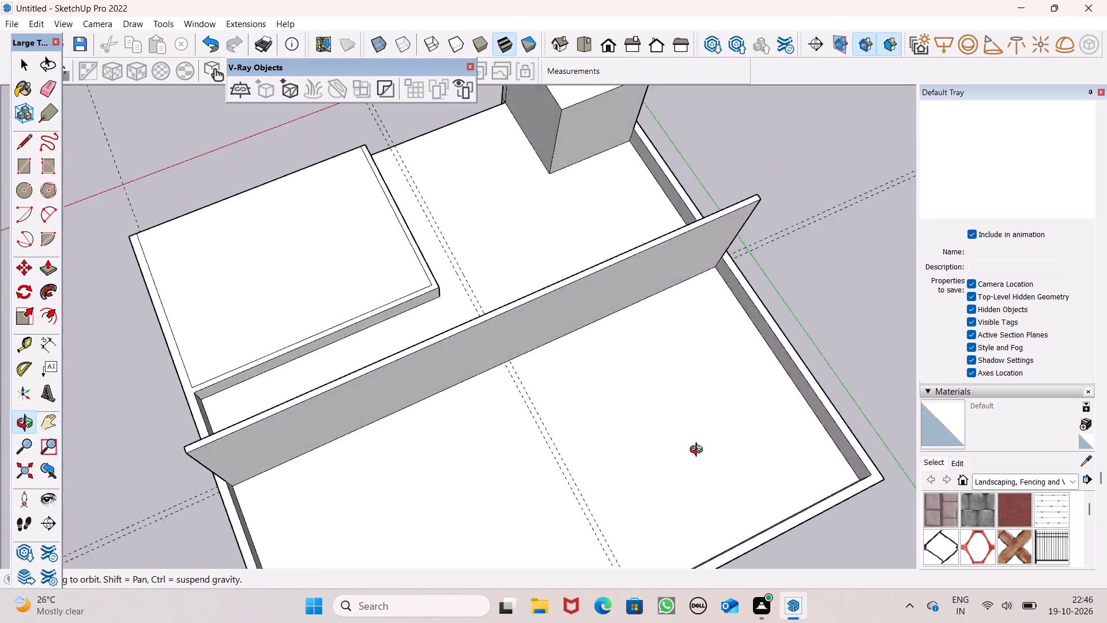
pyautogui.moveTo(699, 451); pyautogui.dragTo(1033, 299, button='middle')
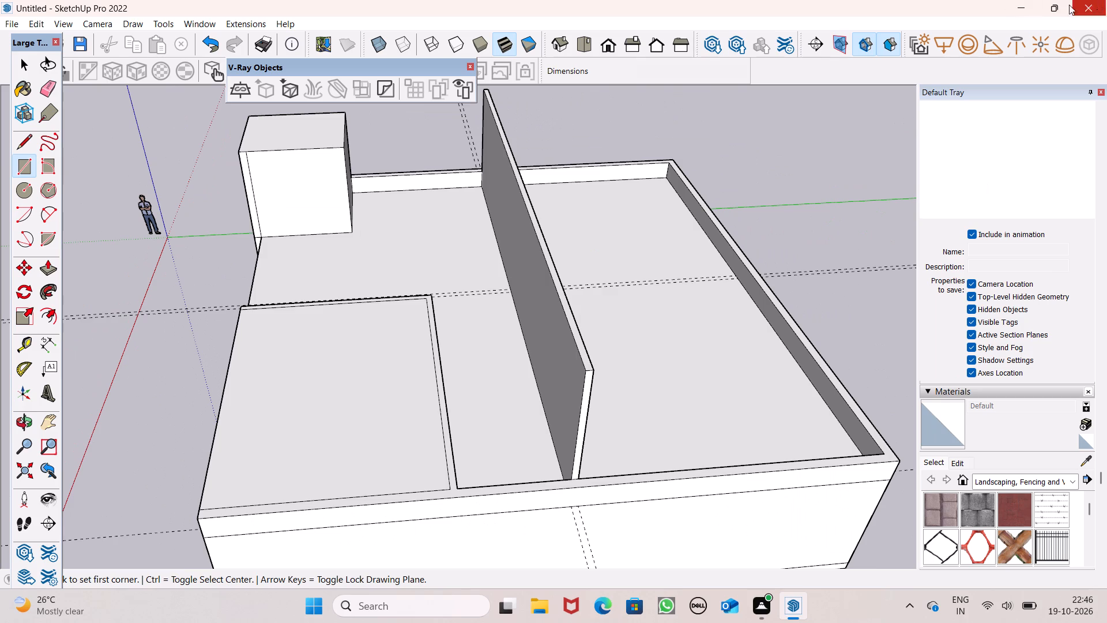
pyautogui.moveTo(479, 469); pyautogui.dragTo(661, 467, button='middle')
pyautogui.scroll(1, 642, 416)
pyautogui.moveTo(631, 417); pyautogui.dragTo(685, 427, button='middle')
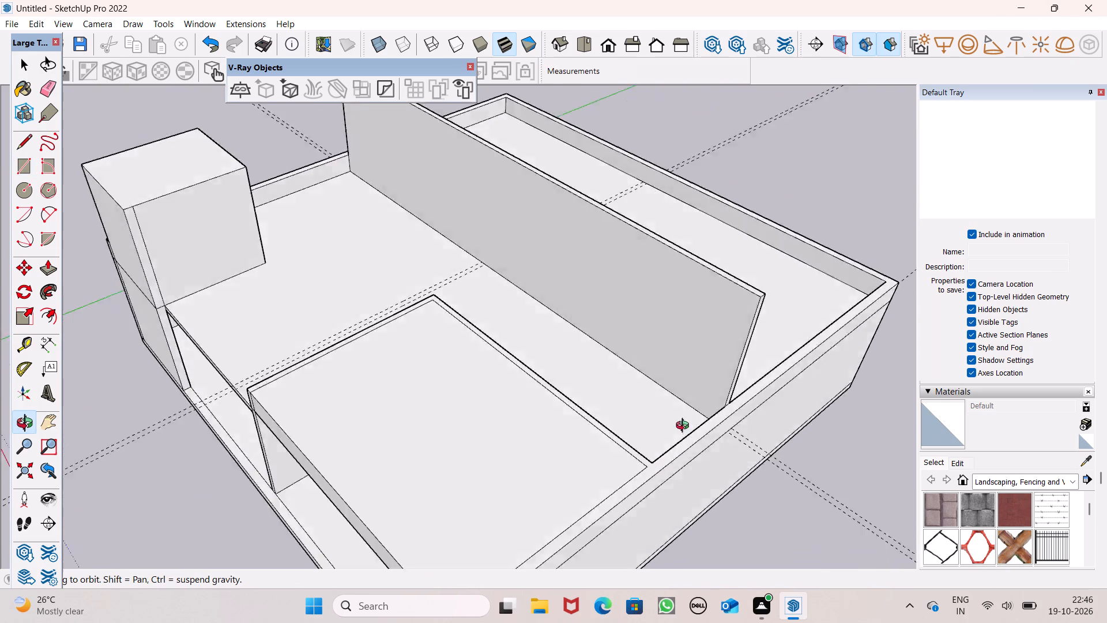
pyautogui.moveTo(685, 427); pyautogui.dragTo(1038, 347, button='middle')
# Push/Pull the tall wall's front face about 2' 5/8" outward, toward the covered bay.
pyautogui.click(46, 272)
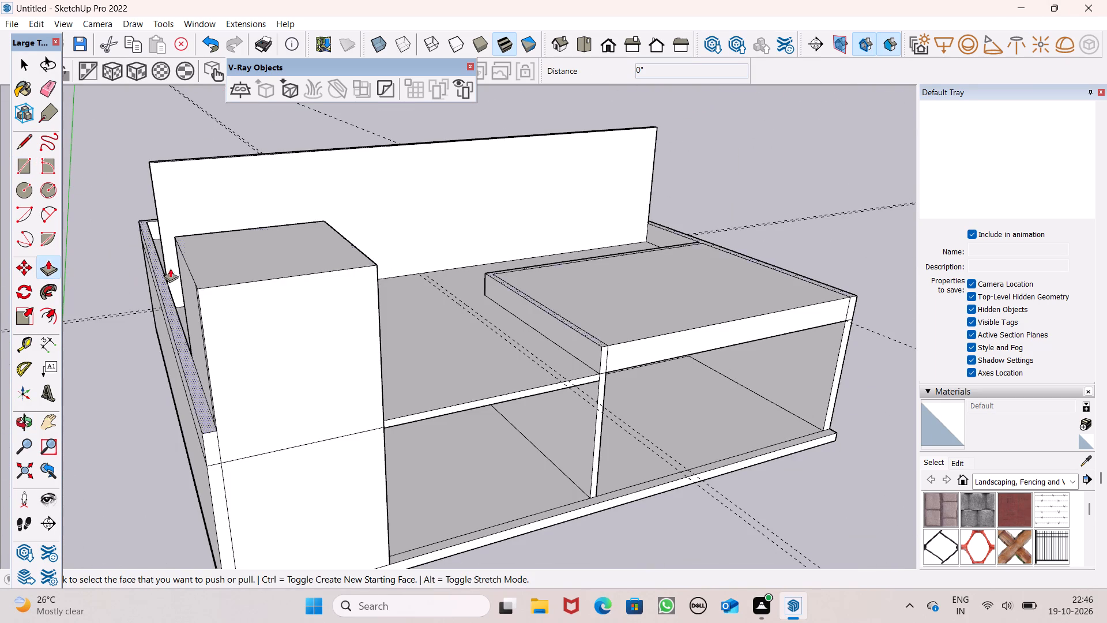
pyautogui.scroll(1, 562, 314)
pyautogui.moveTo(560, 314); pyautogui.dragTo(386, 448, button='middle')
pyautogui.moveTo(532, 209); pyautogui.dragTo(530, 225)
# Push/Pull the tall wall's rear face, on the side away from the covered bay, about 2' inward to thin the wall.
pyautogui.scroll(-2, 530, 227)
pyautogui.moveTo(535, 245); pyautogui.dragTo(491, 325, button='middle')
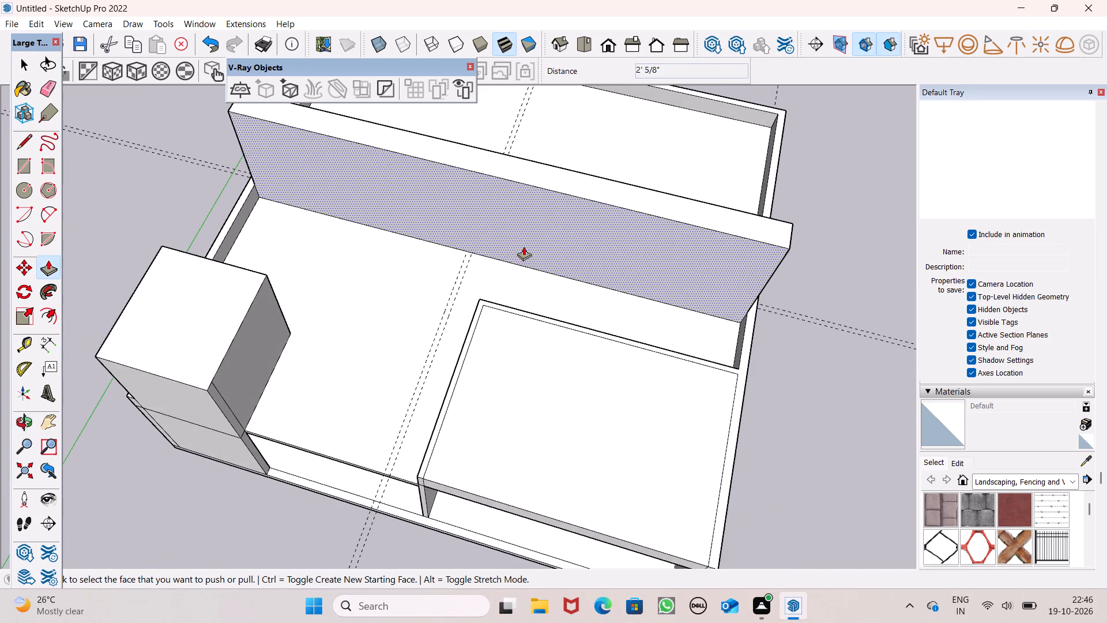
pyautogui.scroll(1, 638, 222)
pyautogui.moveTo(638, 220); pyautogui.dragTo(124, 187, button='middle')
pyautogui.scroll(1, 127, 189)
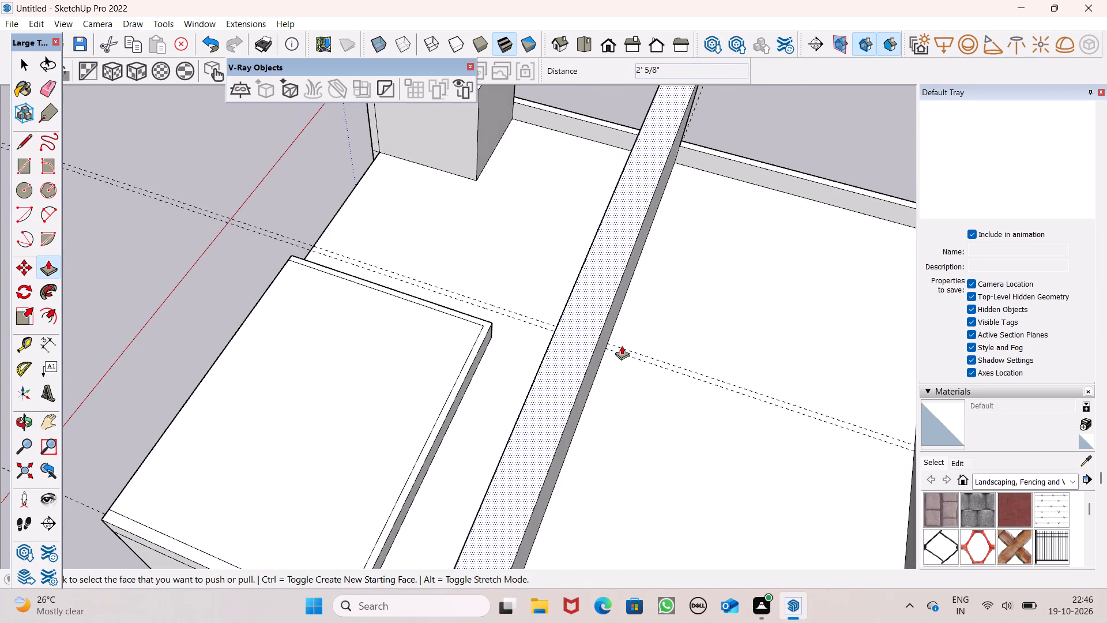
pyautogui.moveTo(617, 345); pyautogui.dragTo(543, 342, button='middle')
pyautogui.scroll(1, 617, 345)
pyautogui.moveTo(537, 373); pyautogui.dragTo(510, 352)
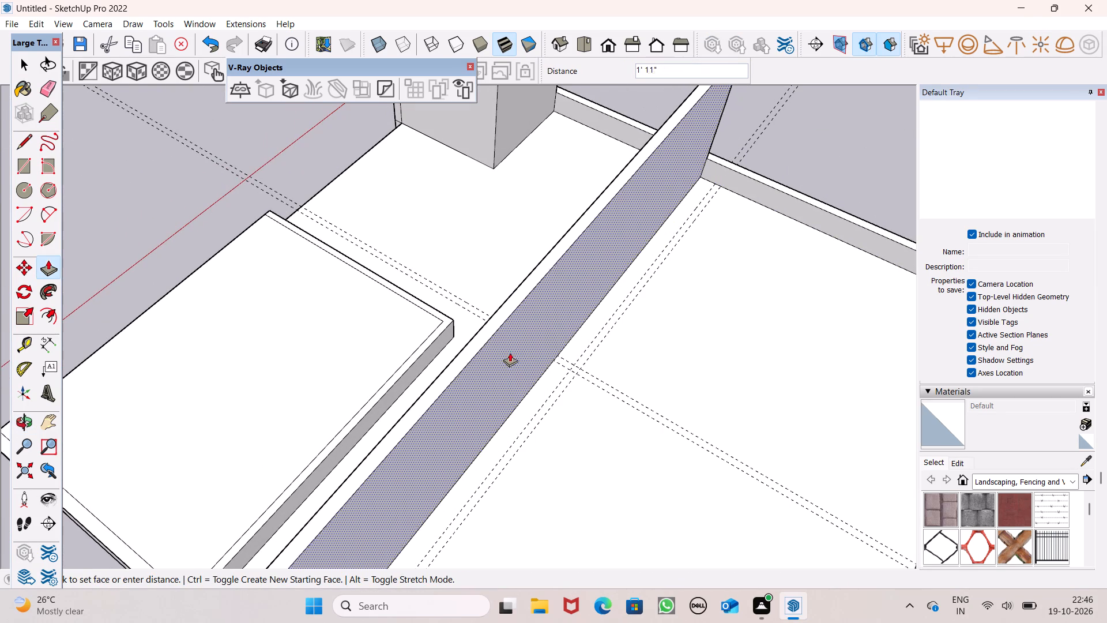
pyautogui.moveTo(510, 352); pyautogui.dragTo(507, 348)
pyautogui.click(507, 348)
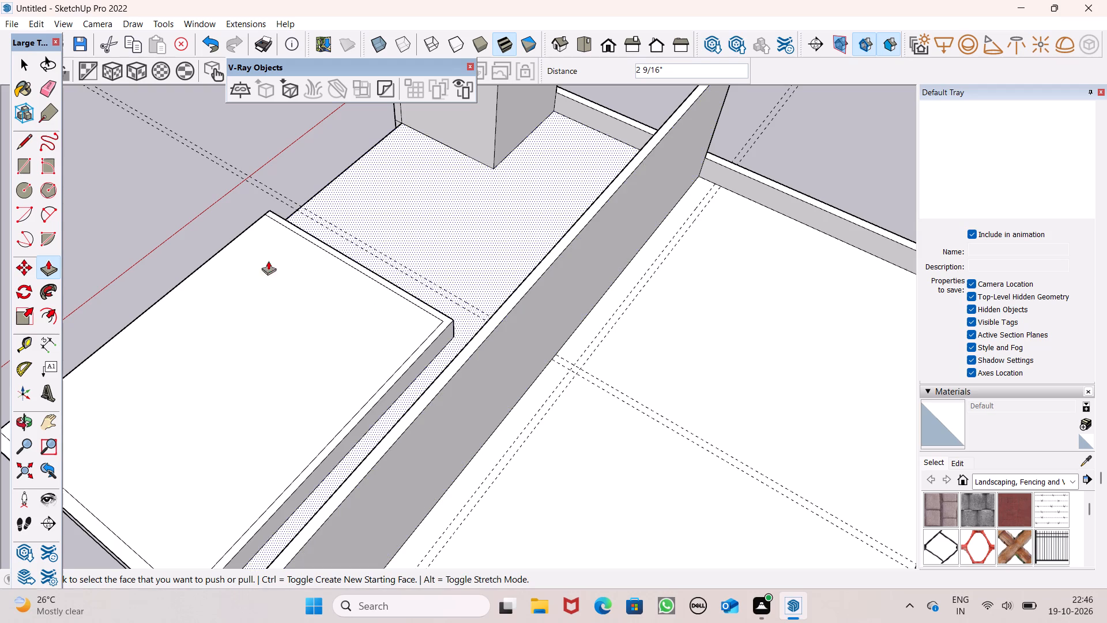
# Draw a full-height rectangle about 7 3/8" by 12' on the wall's rear face, at the crossing guide lines near mid-length.
pyautogui.click(27, 151)
pyautogui.click(26, 169)
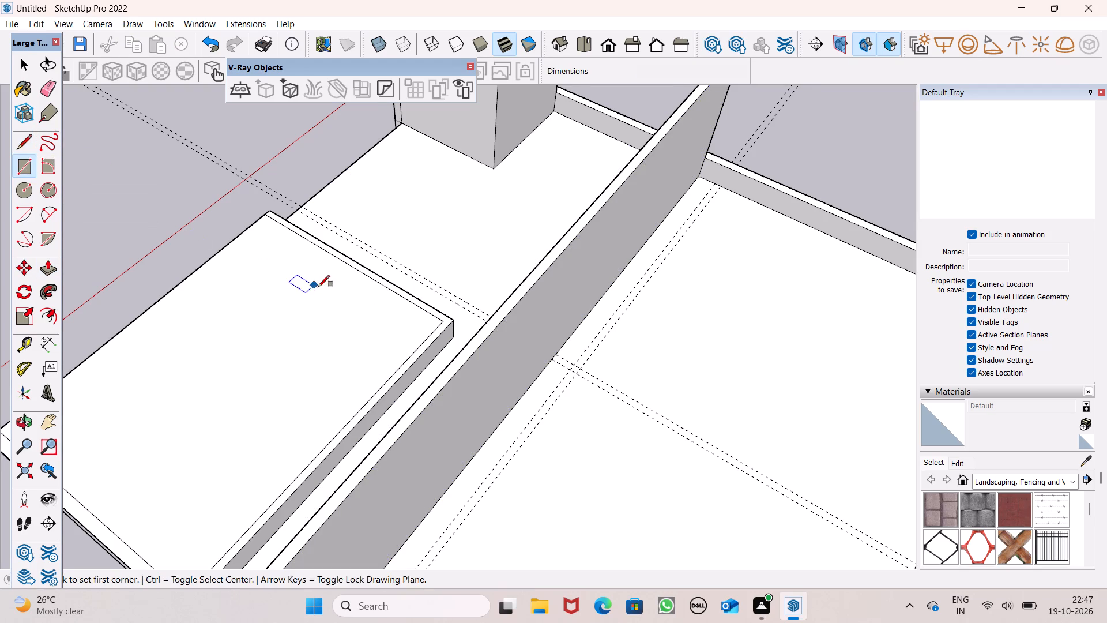
pyautogui.moveTo(321, 287); pyautogui.dragTo(165, 266, button='middle')
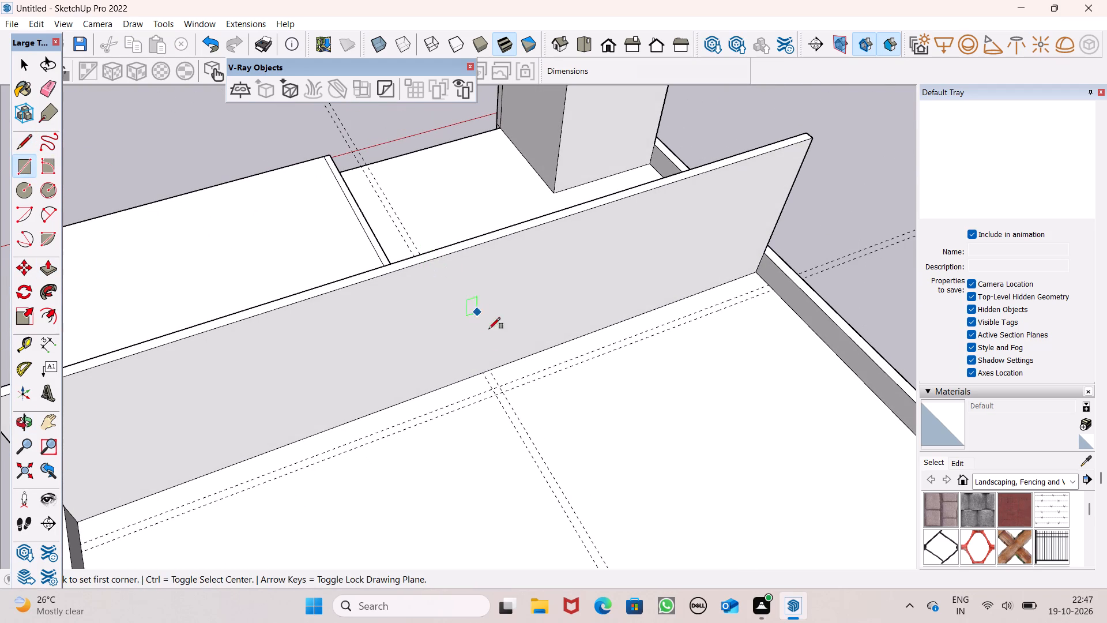
pyautogui.click(482, 372)
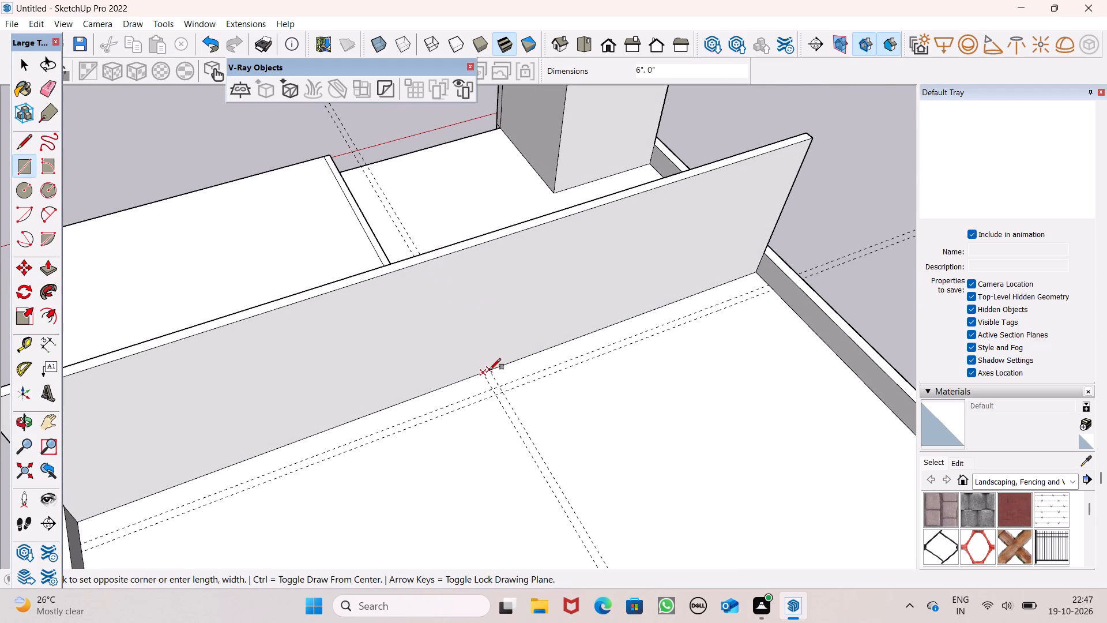
pyautogui.moveTo(490, 370); pyautogui.dragTo(485, 362)
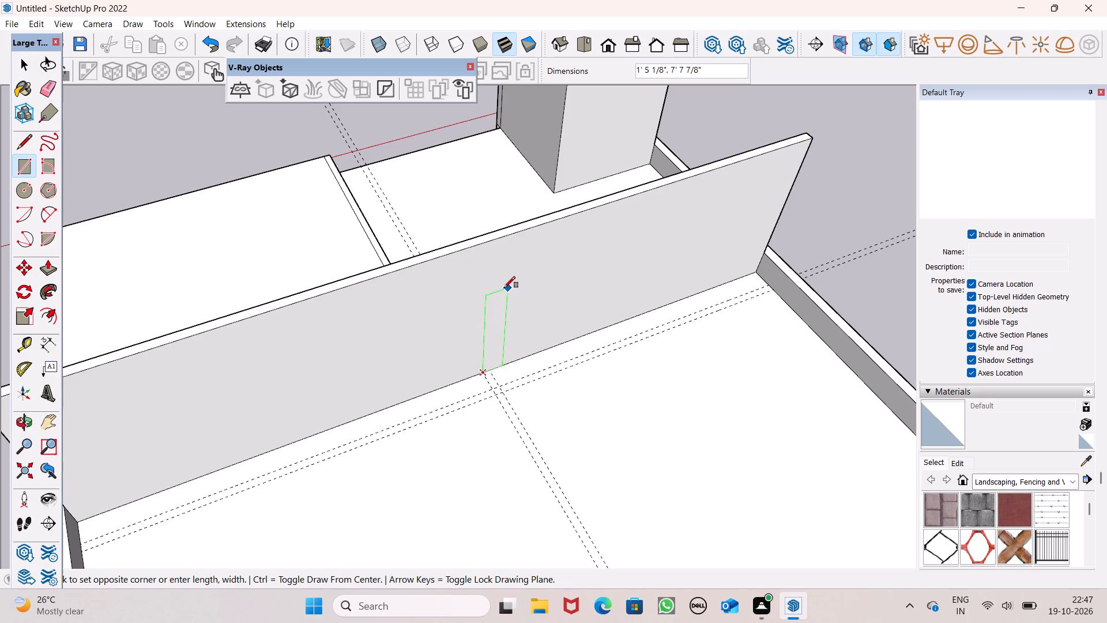
pyautogui.scroll(13, 483, 356)
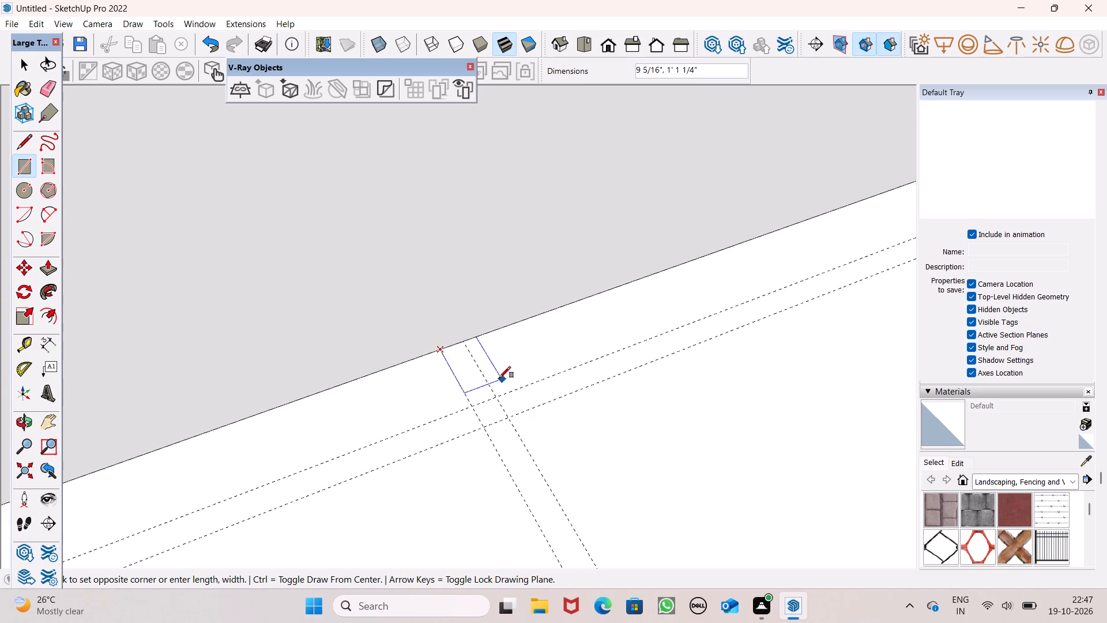
pyautogui.scroll(2, 499, 378)
pyautogui.click(453, 325)
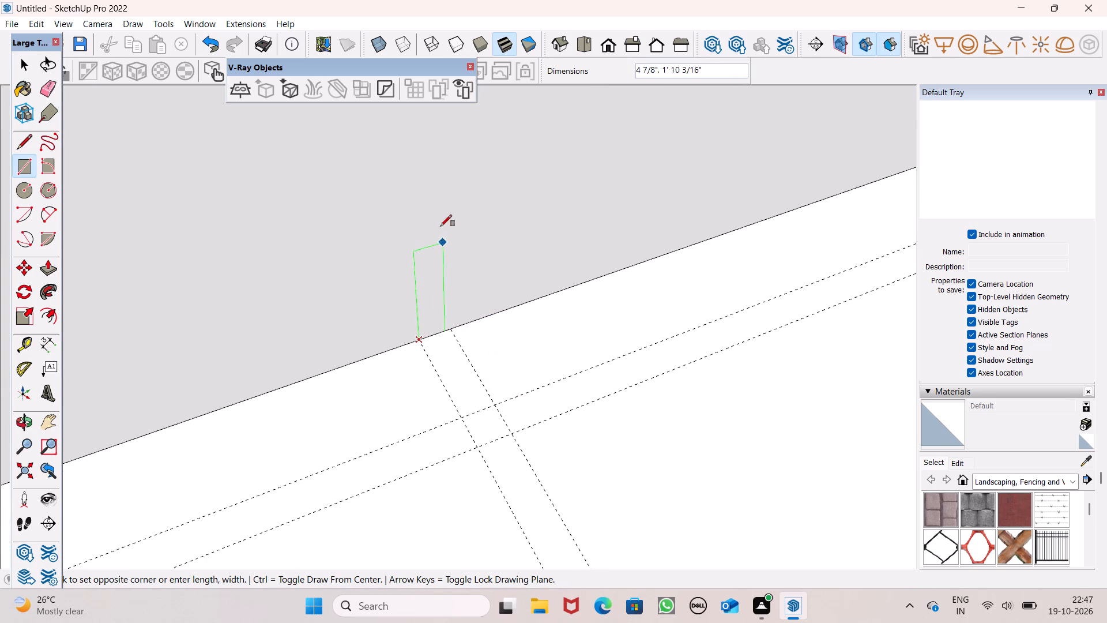
pyautogui.scroll(-13, 447, 170)
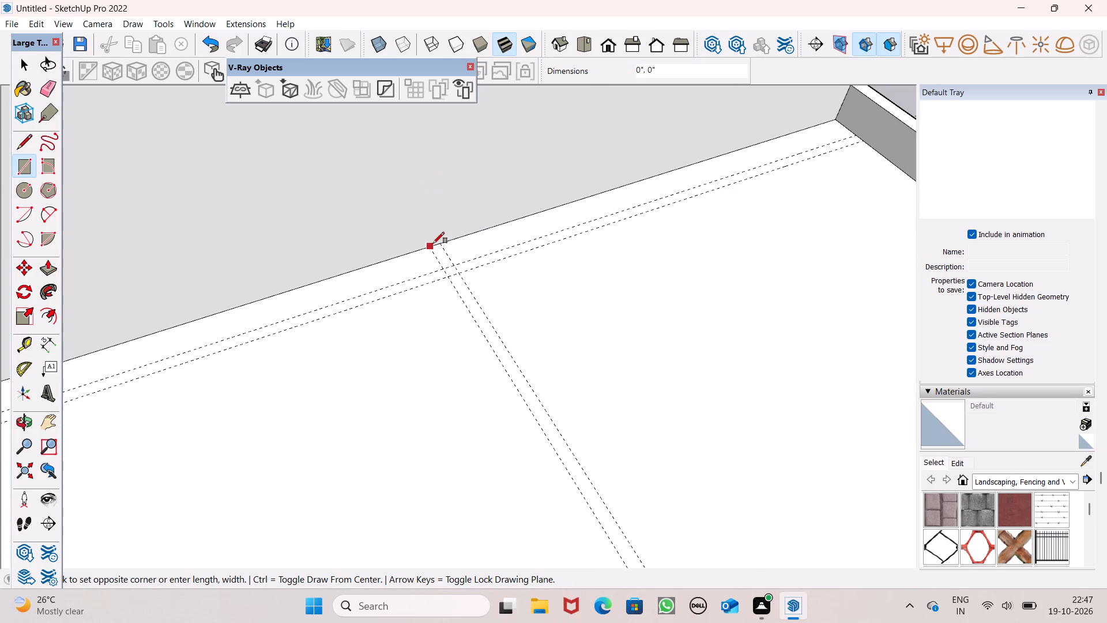
pyautogui.scroll(-7, 433, 249)
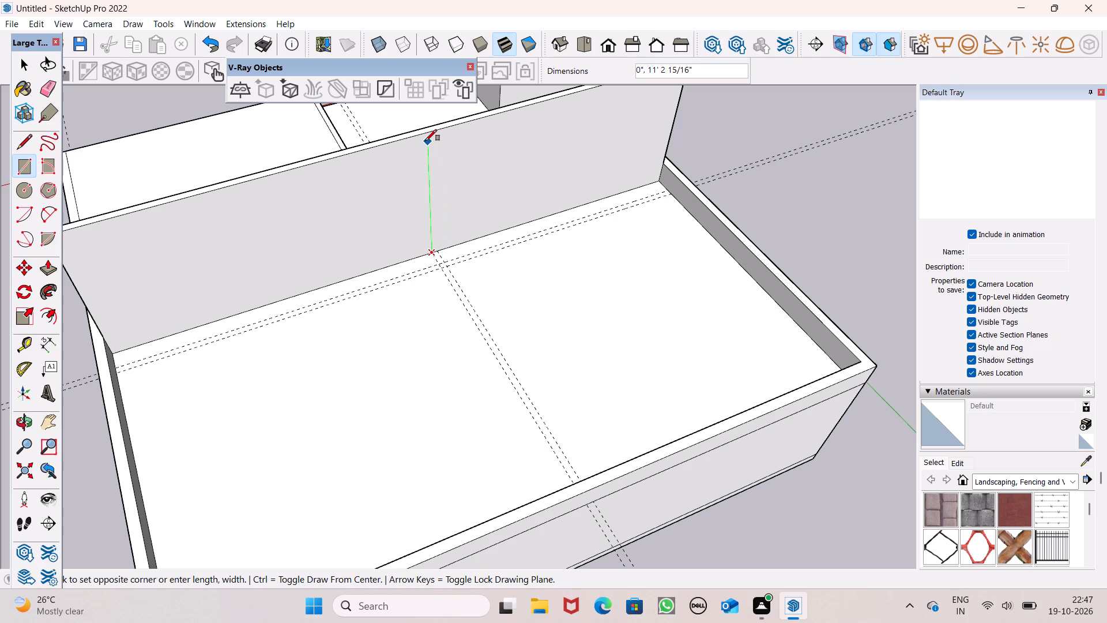
pyautogui.scroll(5, 415, 135)
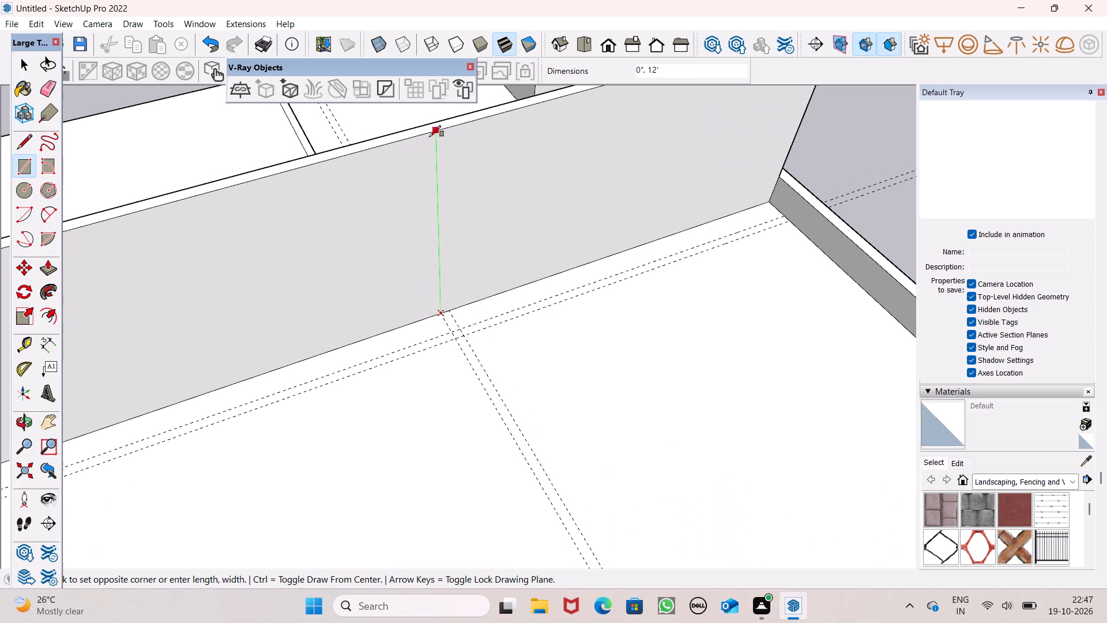
pyautogui.click(450, 131)
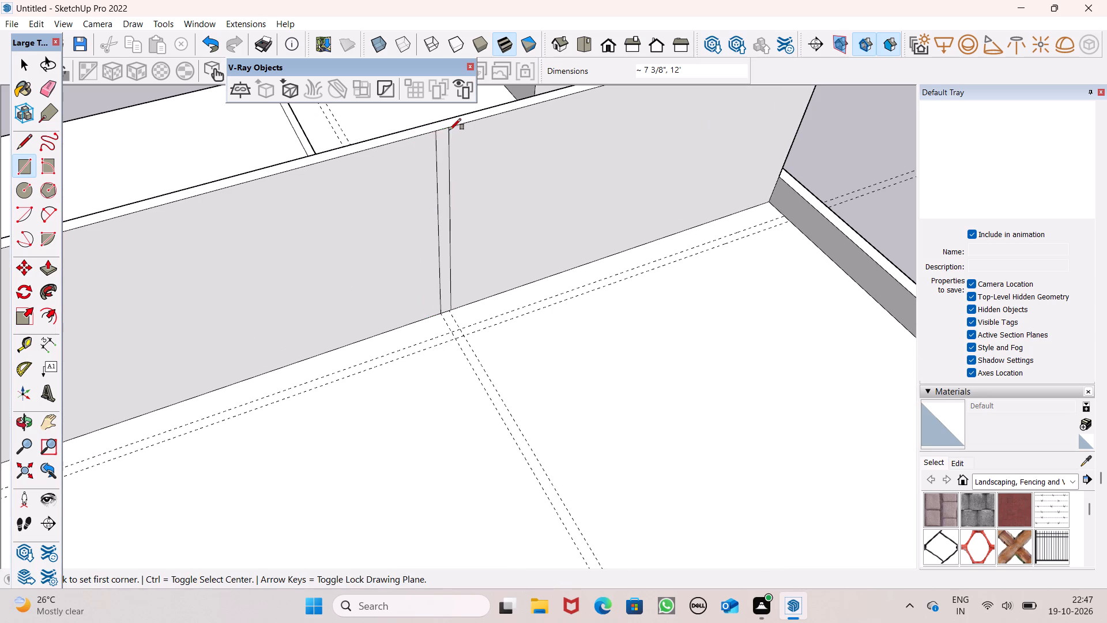
# Push/Pull the corner-block half of the wall's rear face outward over the rear roof, making a deep block.
pyautogui.scroll(-10, 411, 168)
pyautogui.moveTo(443, 245); pyautogui.dragTo(403, 298, button='middle')
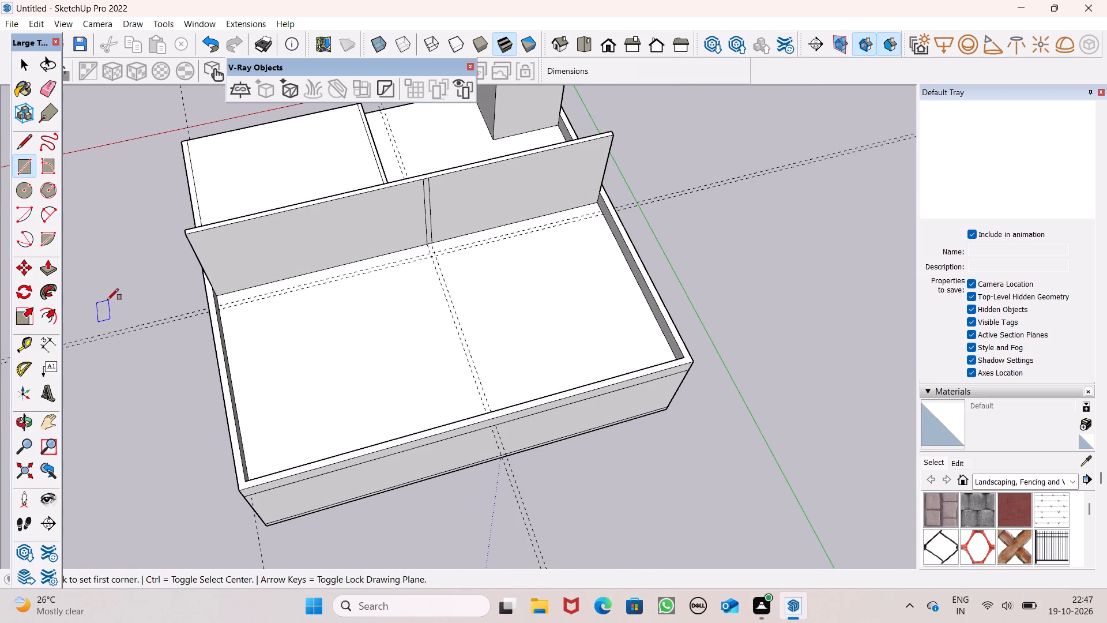
pyautogui.click(54, 269)
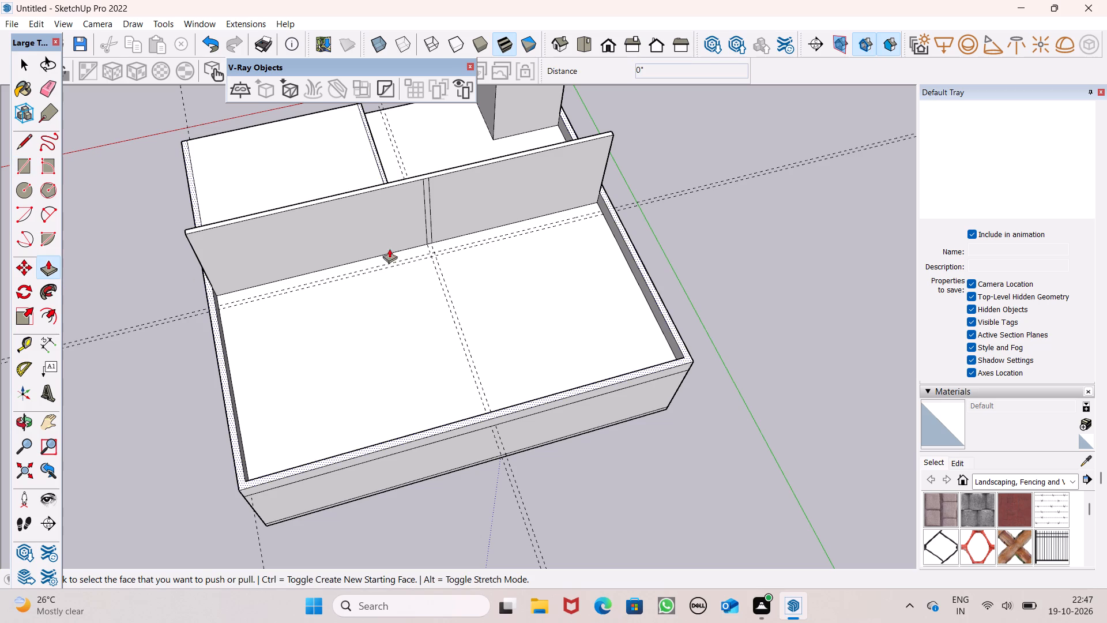
pyautogui.moveTo(461, 221); pyautogui.dragTo(469, 280)
pyautogui.click(469, 280)
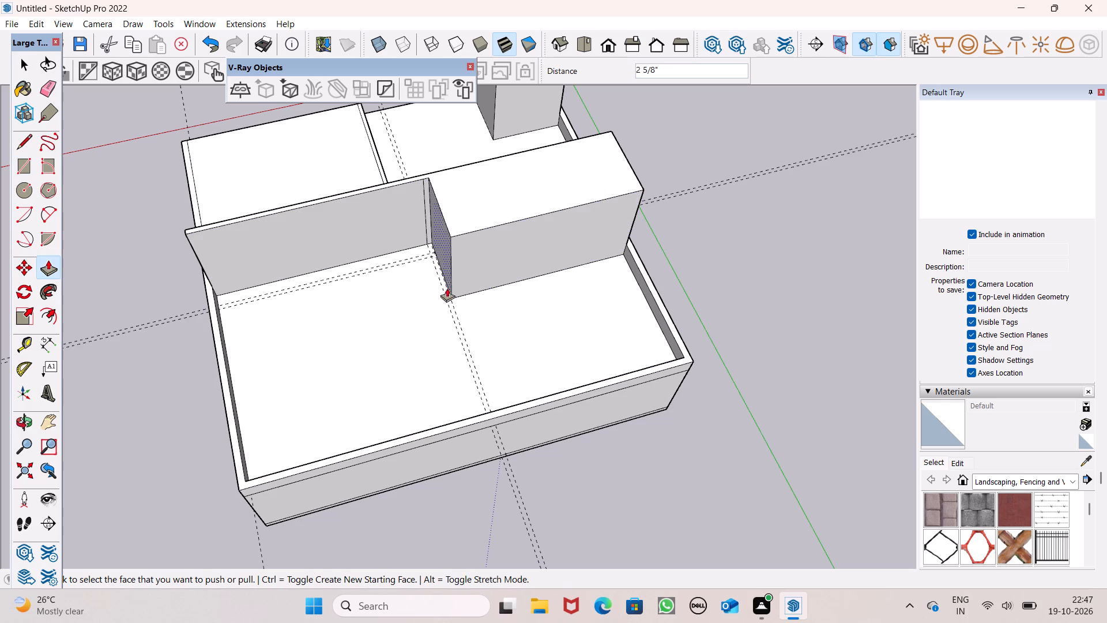
# Draw a line about 7" across the wall's top from the block's inner corner, continuing about 12' down the front face.
pyautogui.scroll(-5, 400, 233)
pyautogui.moveTo(540, 261); pyautogui.dragTo(0, 260, button='middle')
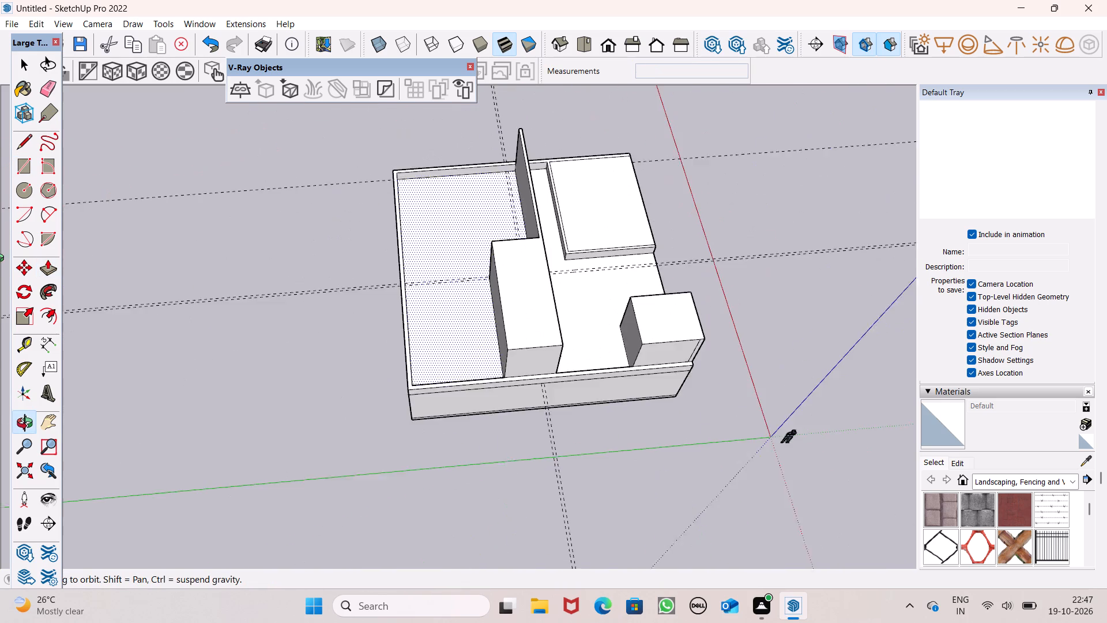
pyautogui.moveTo(0, 260); pyautogui.dragTo(0, 253, button='middle')
pyautogui.scroll(1, 510, 278)
pyautogui.moveTo(510, 278); pyautogui.dragTo(47, 209, button='middle')
pyautogui.scroll(4, 716, 327)
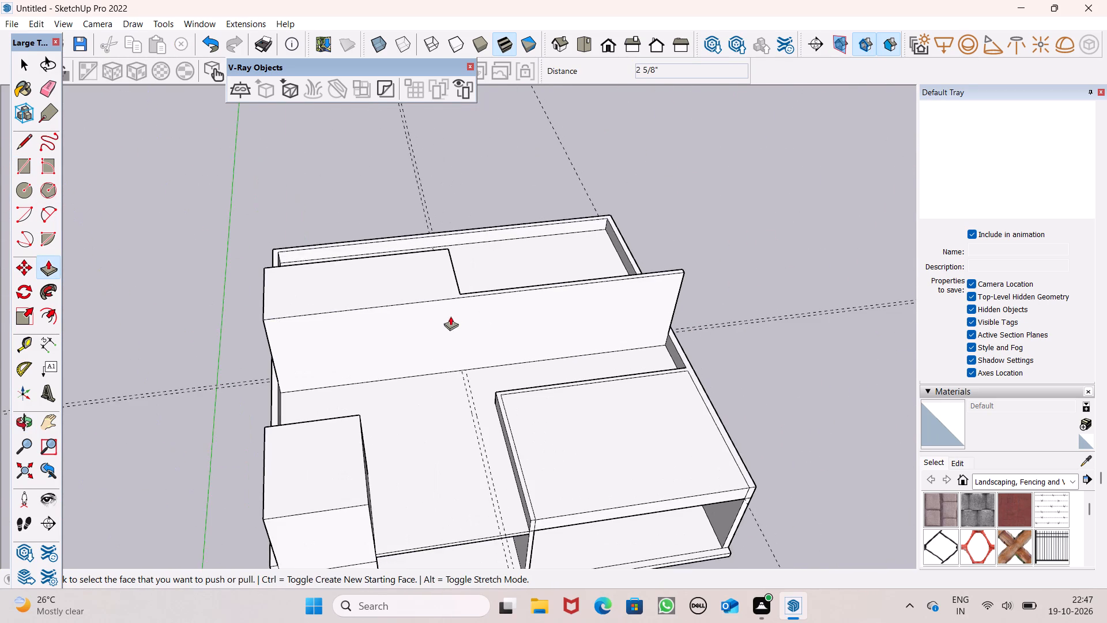
pyautogui.scroll(3, 450, 316)
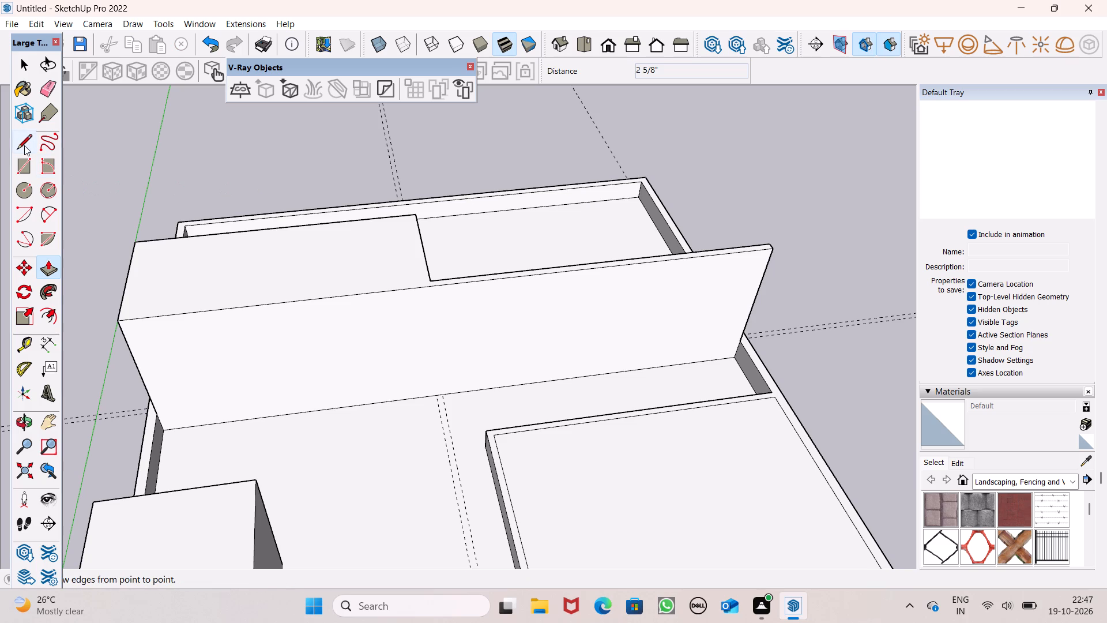
pyautogui.click(24, 145)
pyautogui.scroll(-4, 495, 274)
pyautogui.moveTo(484, 277); pyautogui.dragTo(453, 337, button='middle')
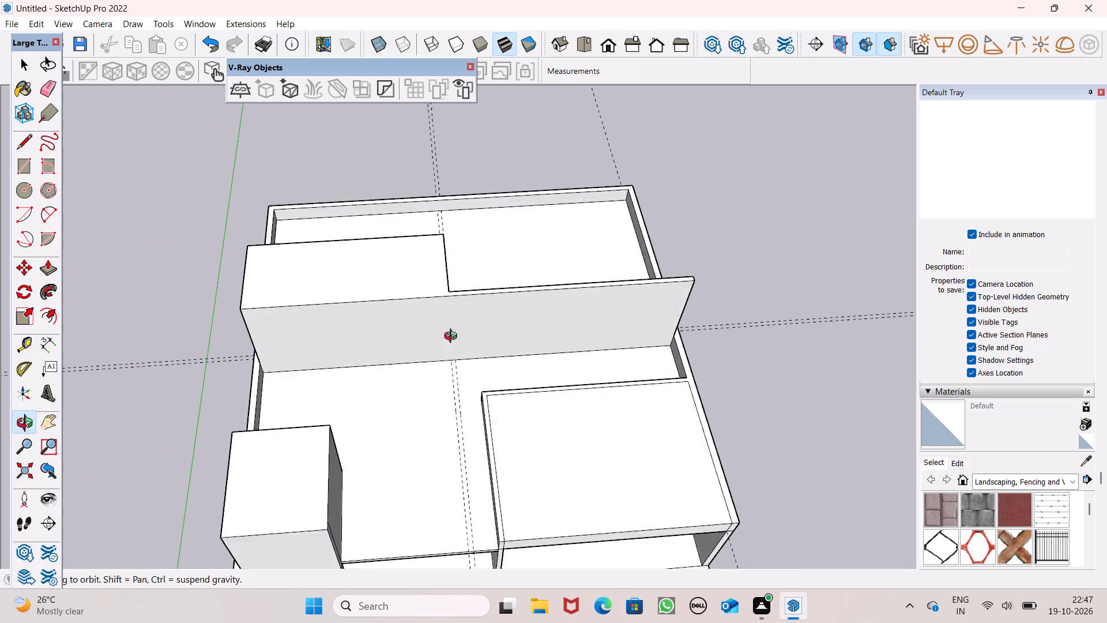
pyautogui.moveTo(453, 337); pyautogui.dragTo(432, 381, button='middle')
pyautogui.scroll(6, 407, 306)
pyautogui.moveTo(431, 314); pyautogui.dragTo(453, 323, button='middle')
pyautogui.scroll(5, 495, 315)
pyautogui.click(450, 298)
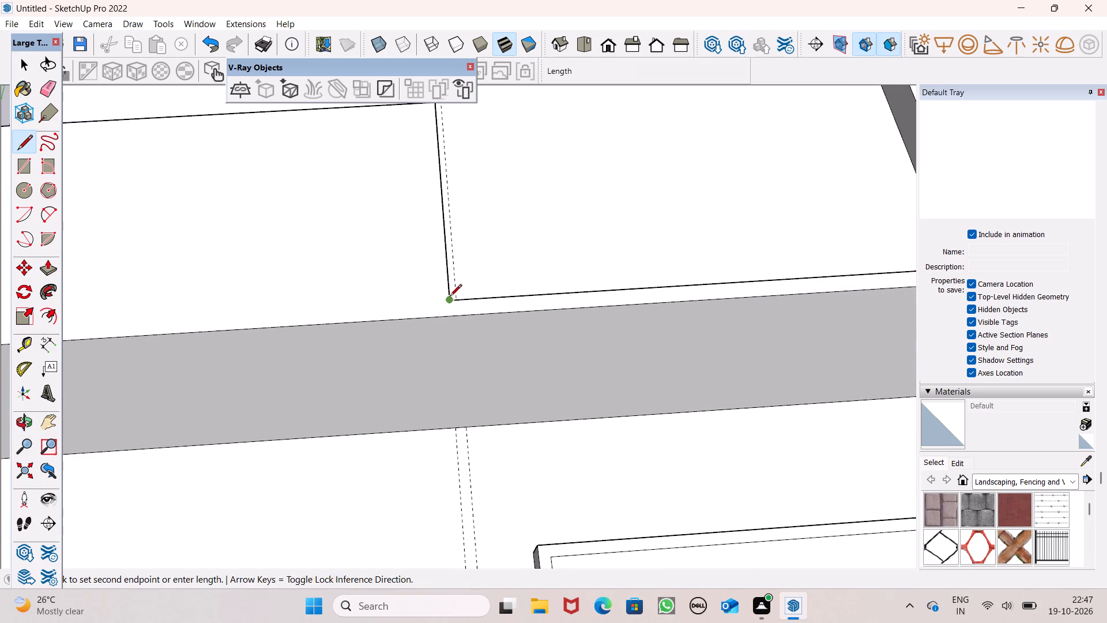
pyautogui.click(450, 316)
pyautogui.click(447, 319)
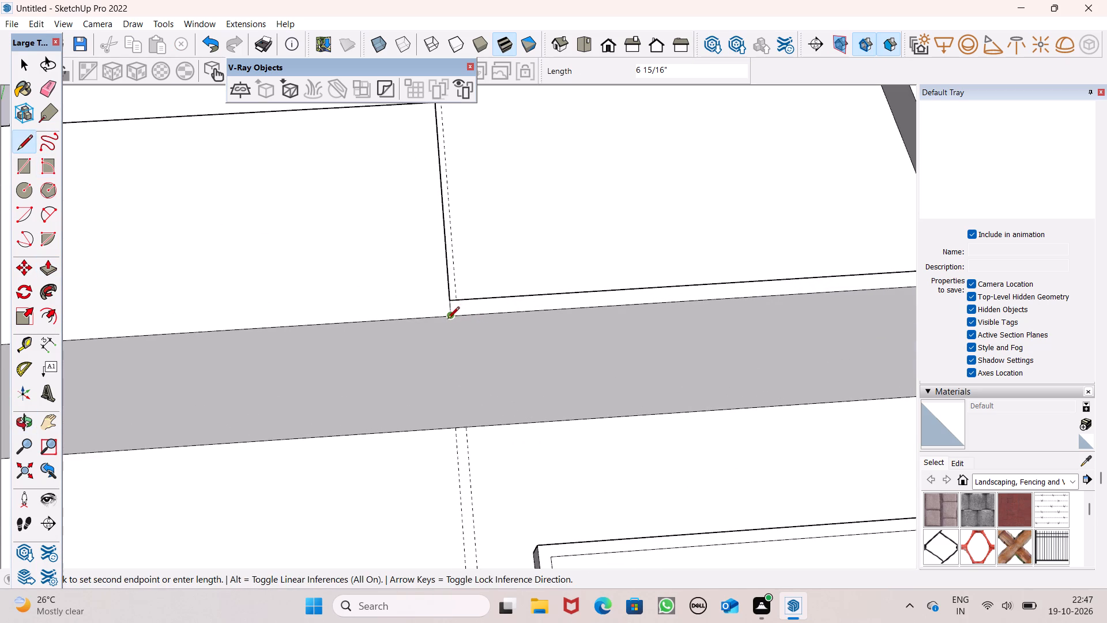
pyautogui.click(457, 428)
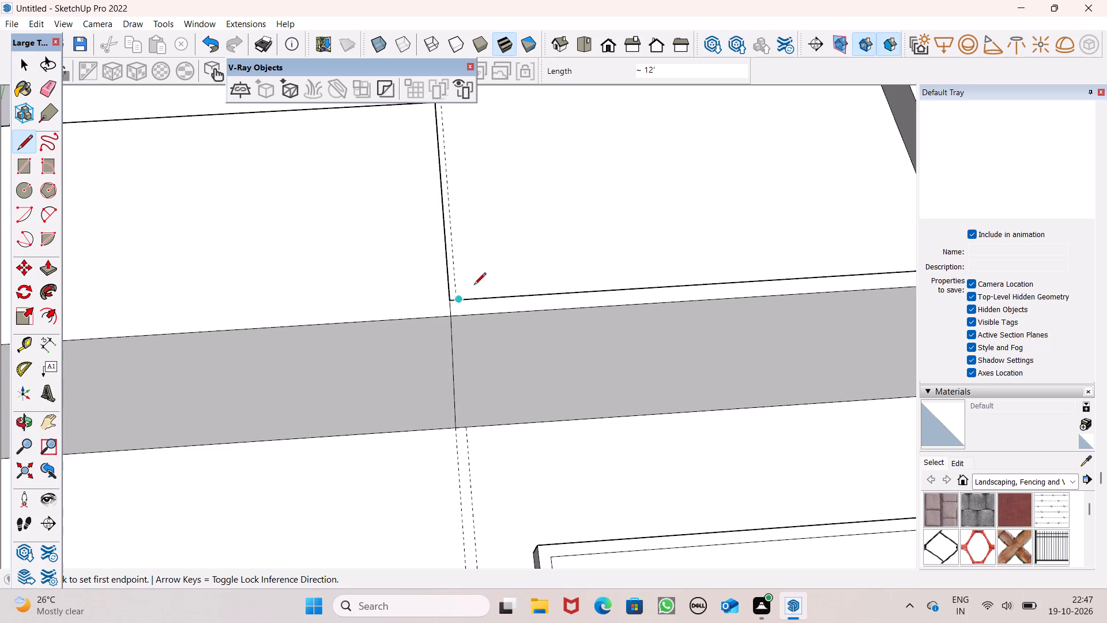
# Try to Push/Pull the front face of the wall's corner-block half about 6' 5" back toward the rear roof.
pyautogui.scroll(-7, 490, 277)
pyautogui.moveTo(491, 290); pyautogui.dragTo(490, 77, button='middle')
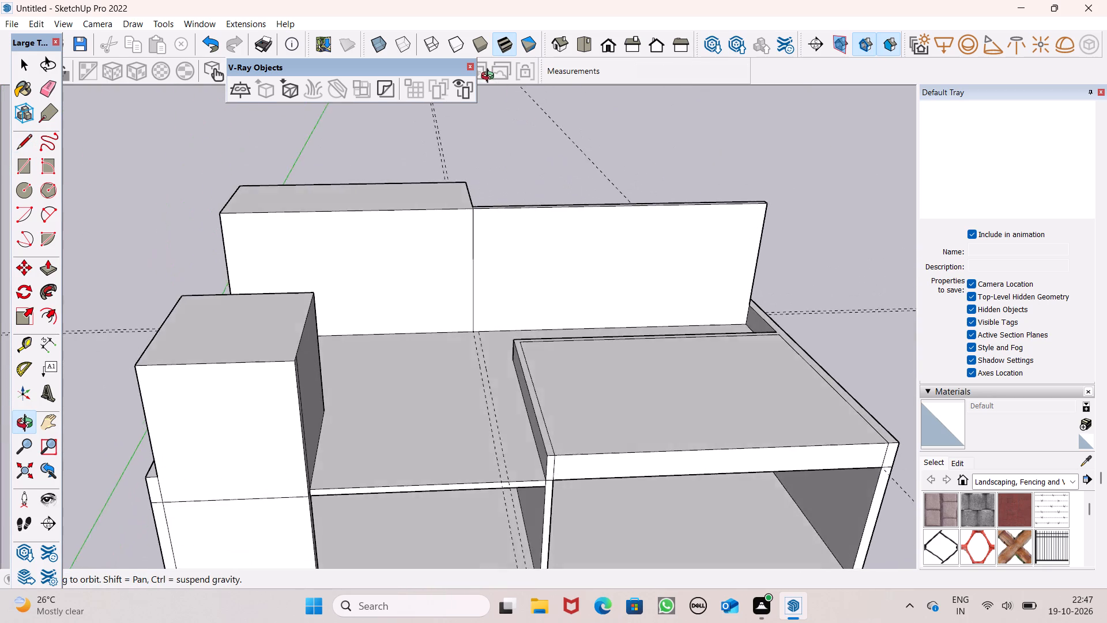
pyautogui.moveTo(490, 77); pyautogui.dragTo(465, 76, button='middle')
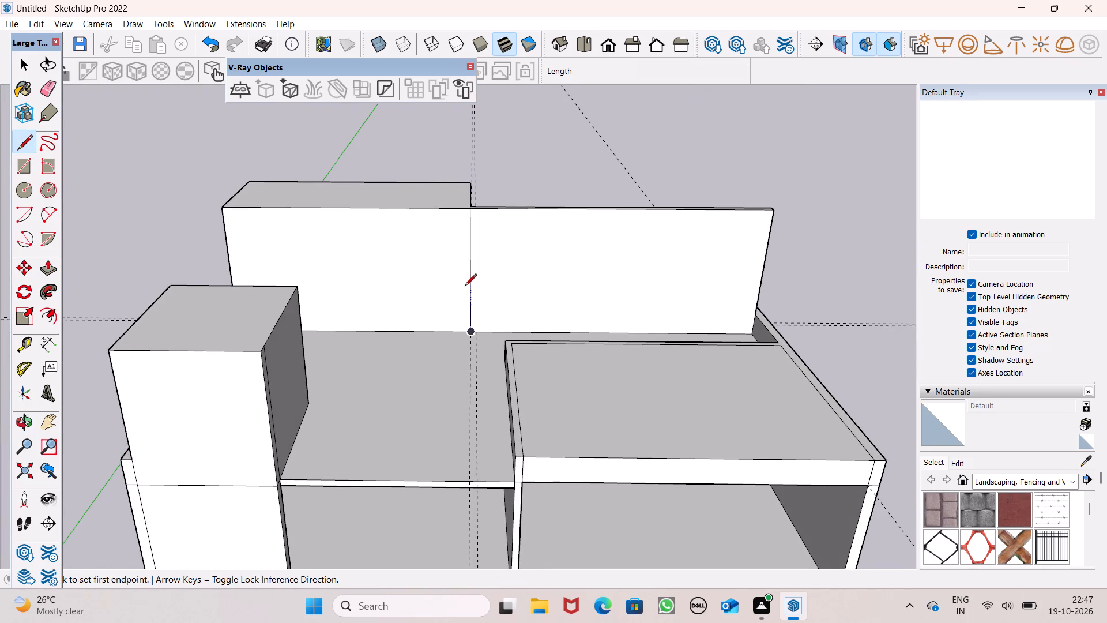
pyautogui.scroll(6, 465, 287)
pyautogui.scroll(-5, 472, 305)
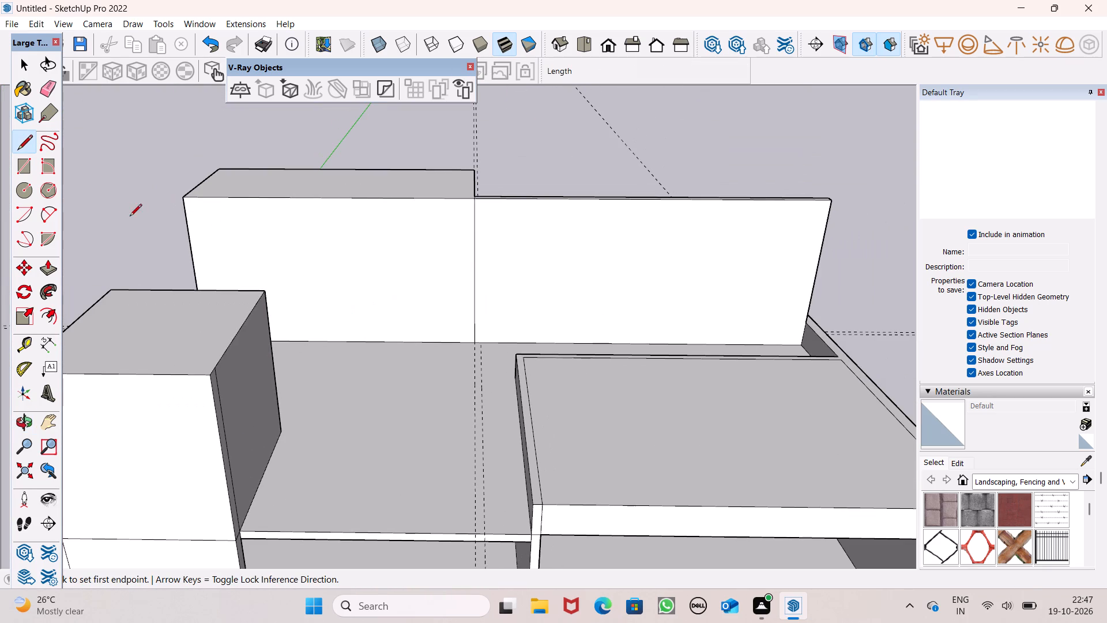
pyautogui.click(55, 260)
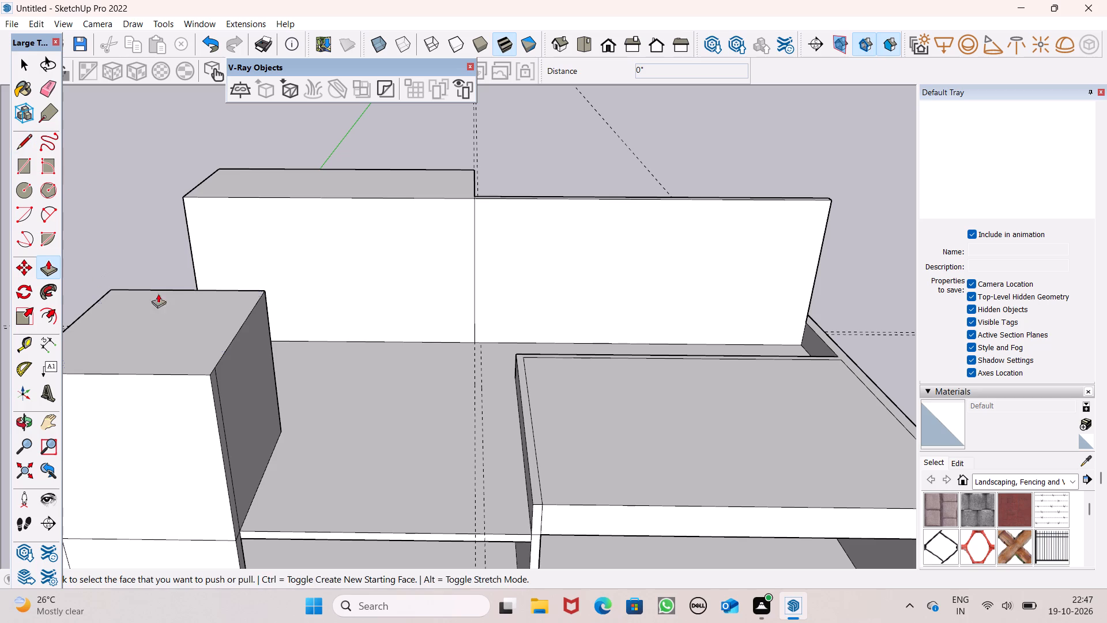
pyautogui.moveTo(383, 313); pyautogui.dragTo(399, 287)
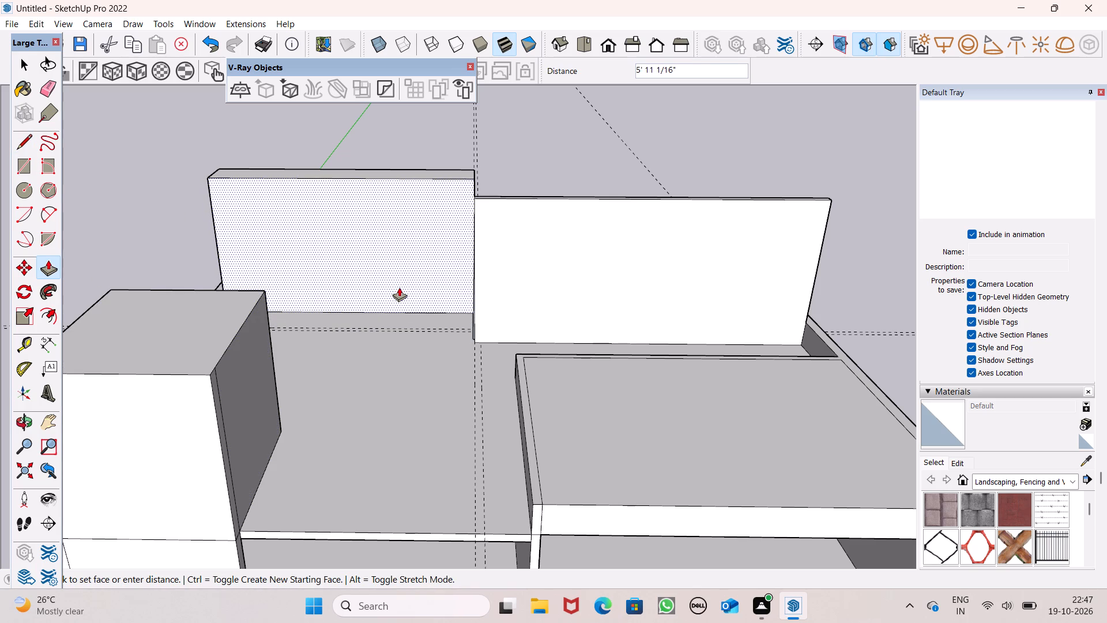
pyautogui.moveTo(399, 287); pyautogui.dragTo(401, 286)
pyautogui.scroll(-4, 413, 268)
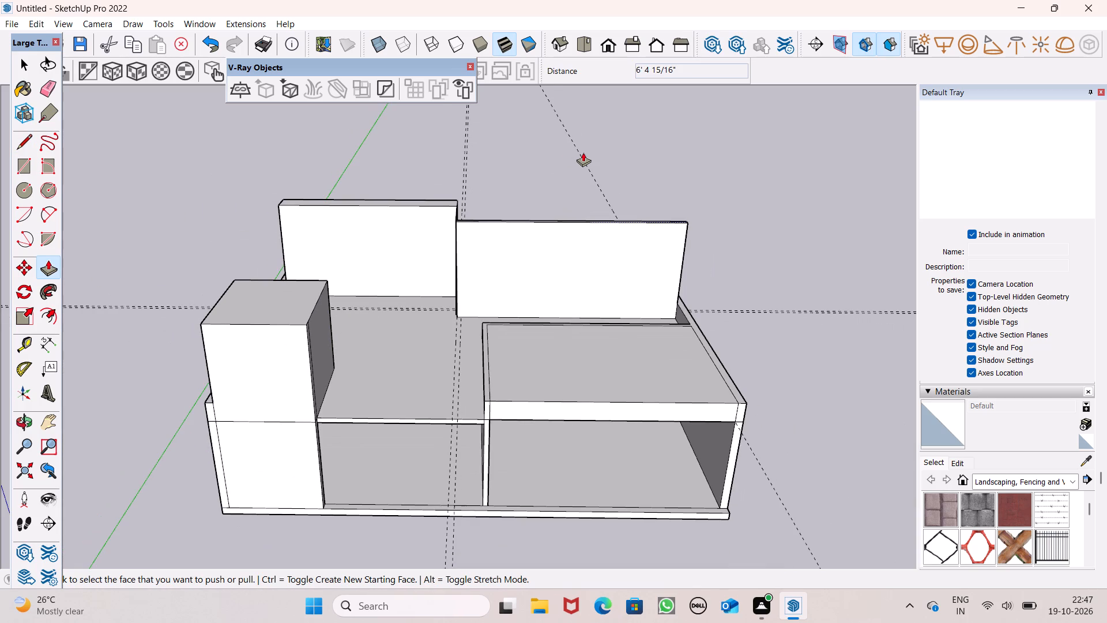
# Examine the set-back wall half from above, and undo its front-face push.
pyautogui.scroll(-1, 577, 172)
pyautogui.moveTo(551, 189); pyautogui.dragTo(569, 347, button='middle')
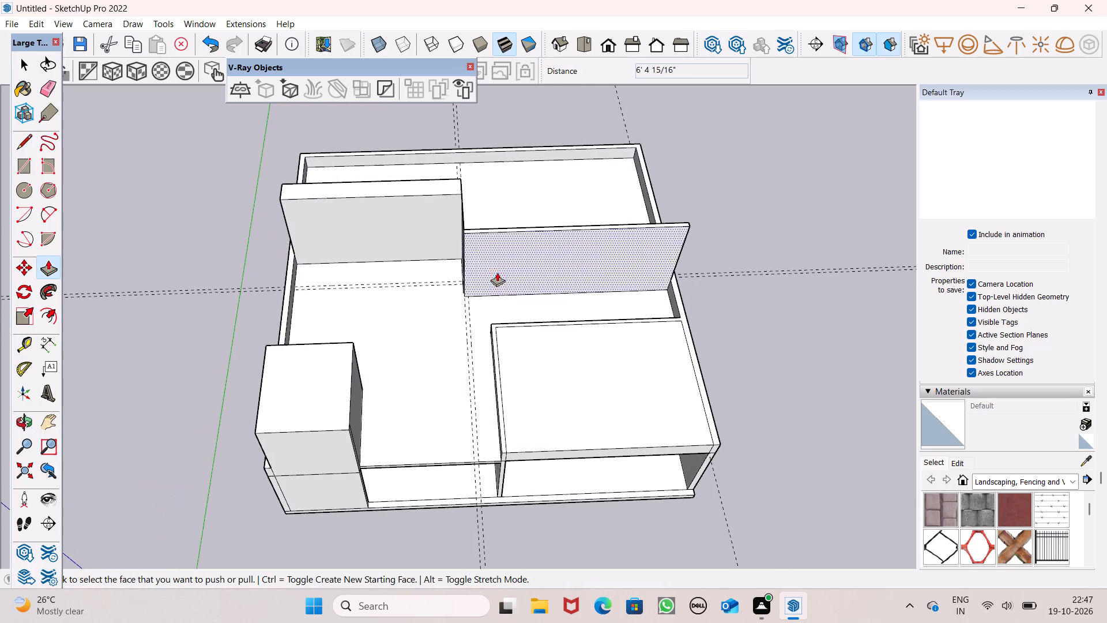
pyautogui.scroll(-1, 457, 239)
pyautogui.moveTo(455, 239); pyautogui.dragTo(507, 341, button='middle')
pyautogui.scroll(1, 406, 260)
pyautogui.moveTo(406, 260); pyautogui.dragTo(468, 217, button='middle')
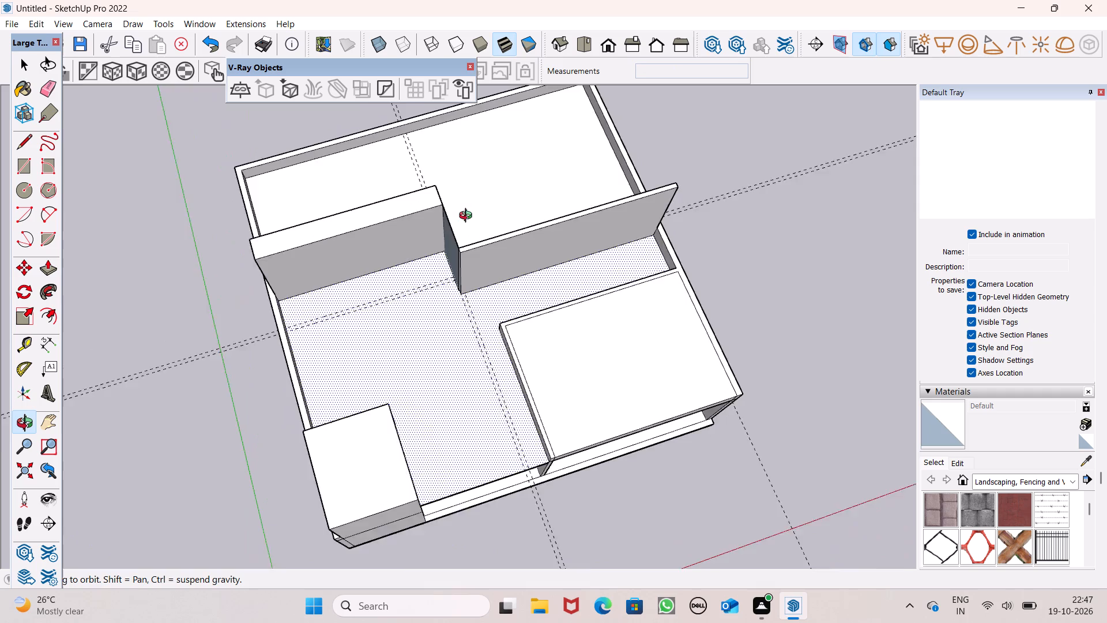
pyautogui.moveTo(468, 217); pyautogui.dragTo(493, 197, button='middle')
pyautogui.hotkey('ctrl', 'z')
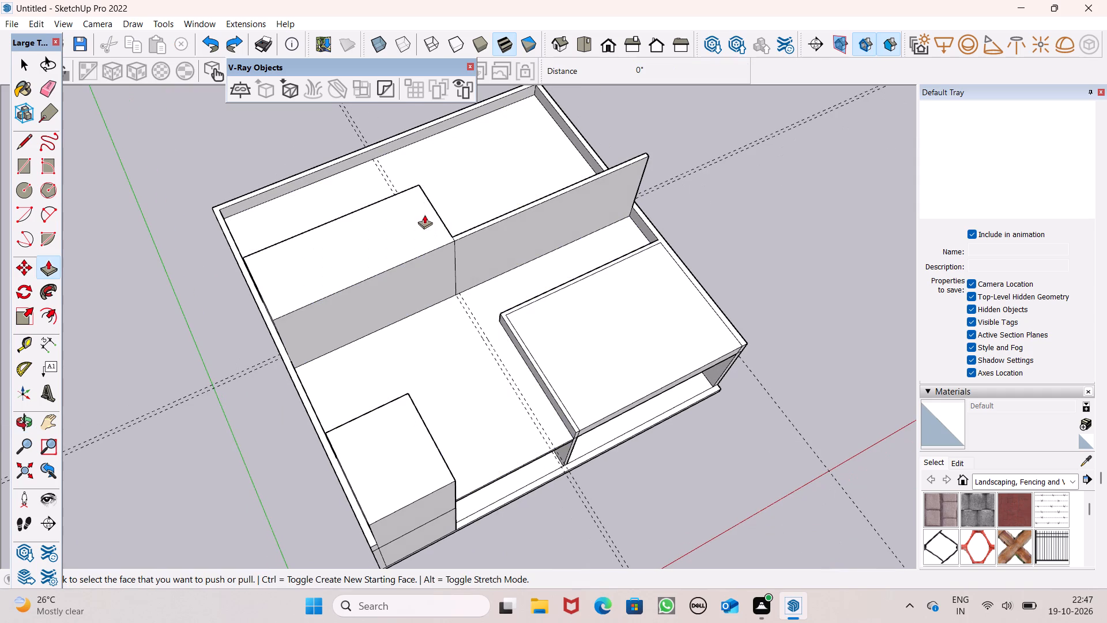
# Push/Pull the front face of the wall's corner-block half back toward the rear roof, leaving a thin set-back wall.
pyautogui.moveTo(413, 268); pyautogui.dragTo(428, 267, button='middle')
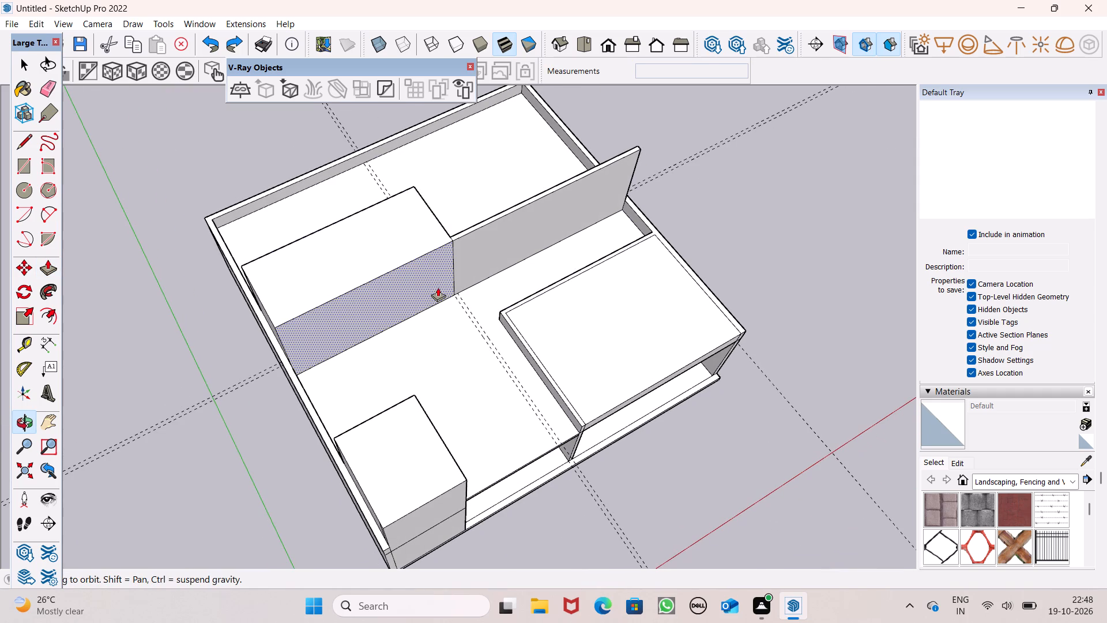
pyautogui.moveTo(432, 281); pyautogui.dragTo(416, 256)
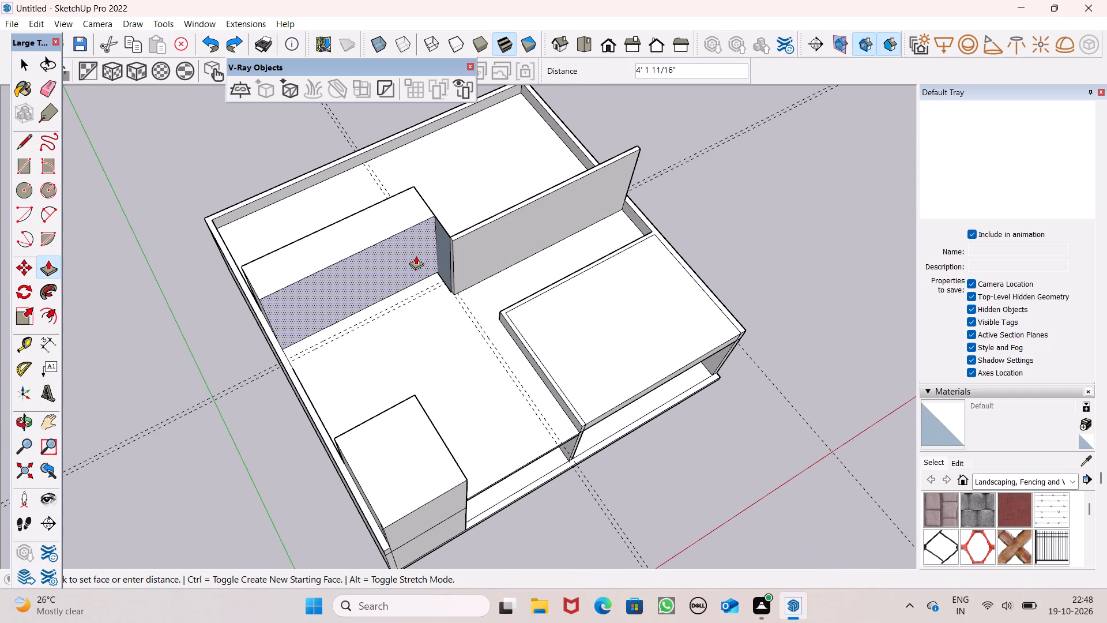
pyautogui.moveTo(416, 256); pyautogui.dragTo(413, 248)
pyautogui.click(405, 237)
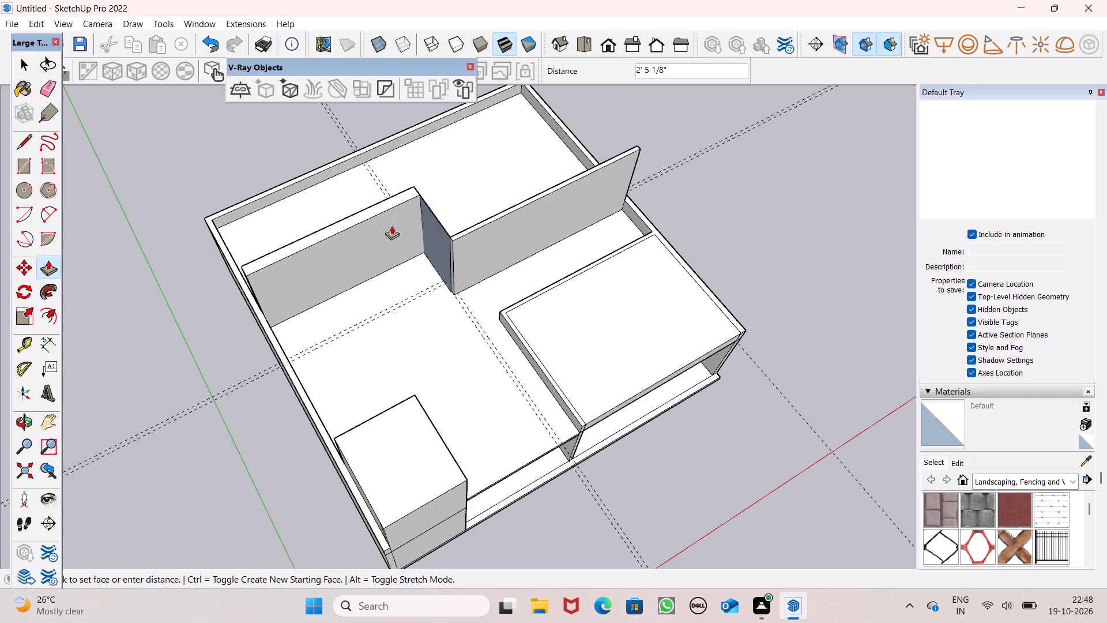
pyautogui.click(390, 224)
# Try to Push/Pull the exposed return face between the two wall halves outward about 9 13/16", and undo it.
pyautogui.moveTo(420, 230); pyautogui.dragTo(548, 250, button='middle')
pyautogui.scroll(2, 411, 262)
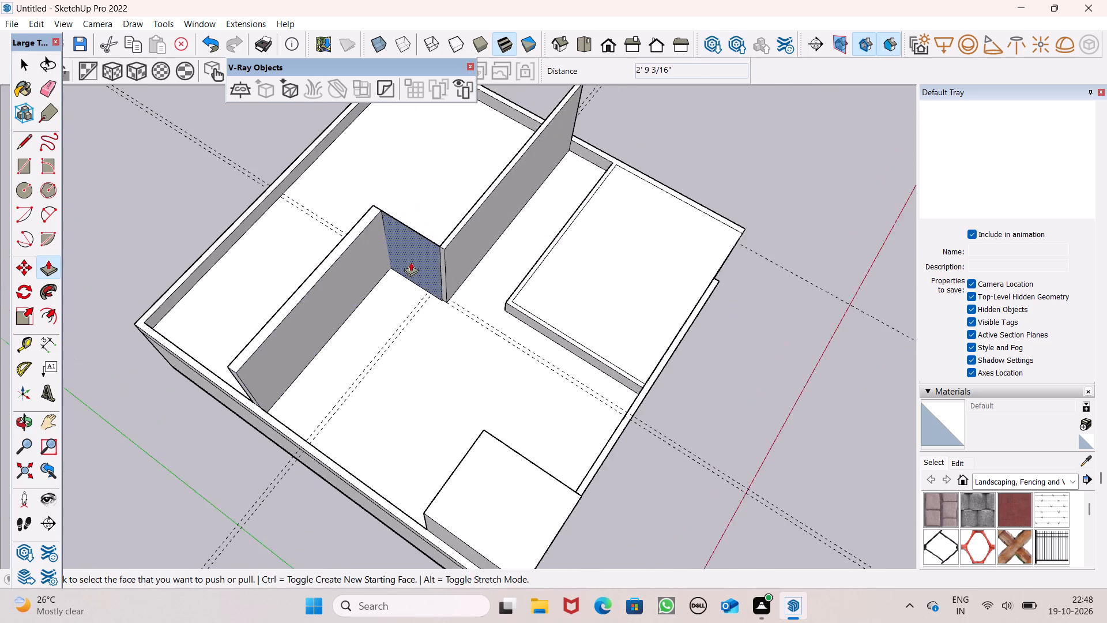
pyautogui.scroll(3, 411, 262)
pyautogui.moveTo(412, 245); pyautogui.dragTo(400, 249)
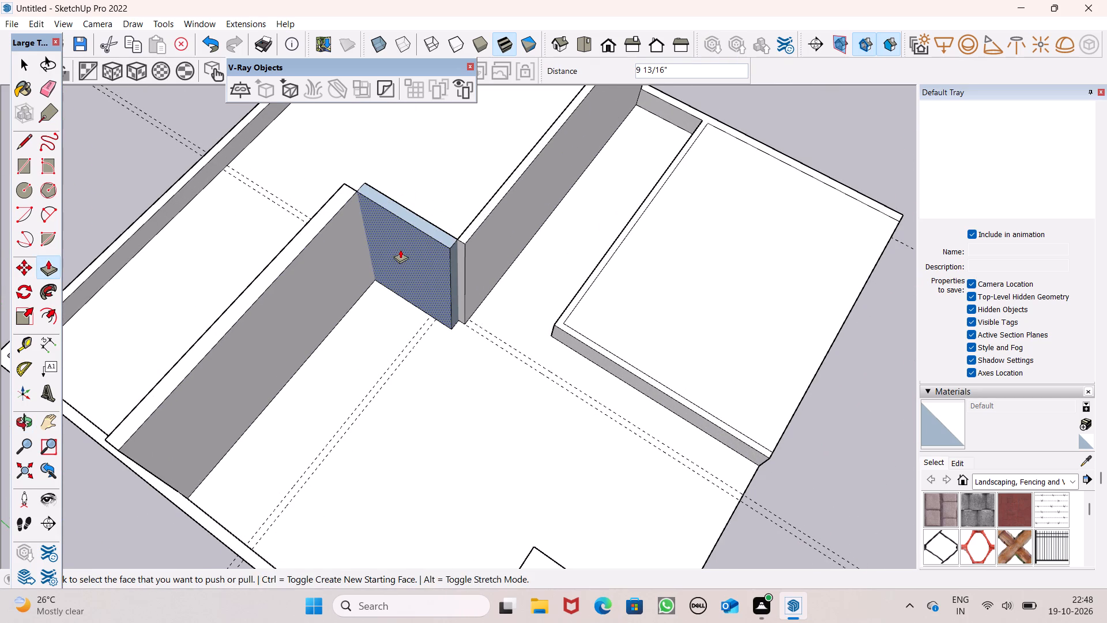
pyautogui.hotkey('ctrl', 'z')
# Push/Pull the return face between the two wall halves outward about 9 1/4" over the corner-block side.
pyautogui.moveTo(398, 245); pyautogui.dragTo(393, 248)
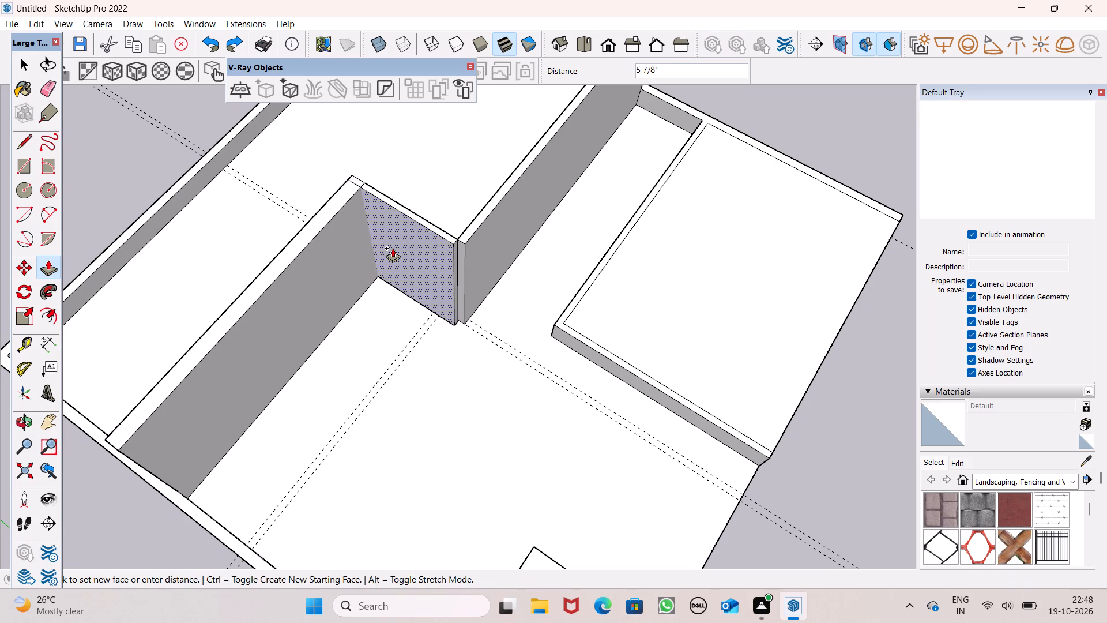
pyautogui.moveTo(393, 248); pyautogui.dragTo(391, 252)
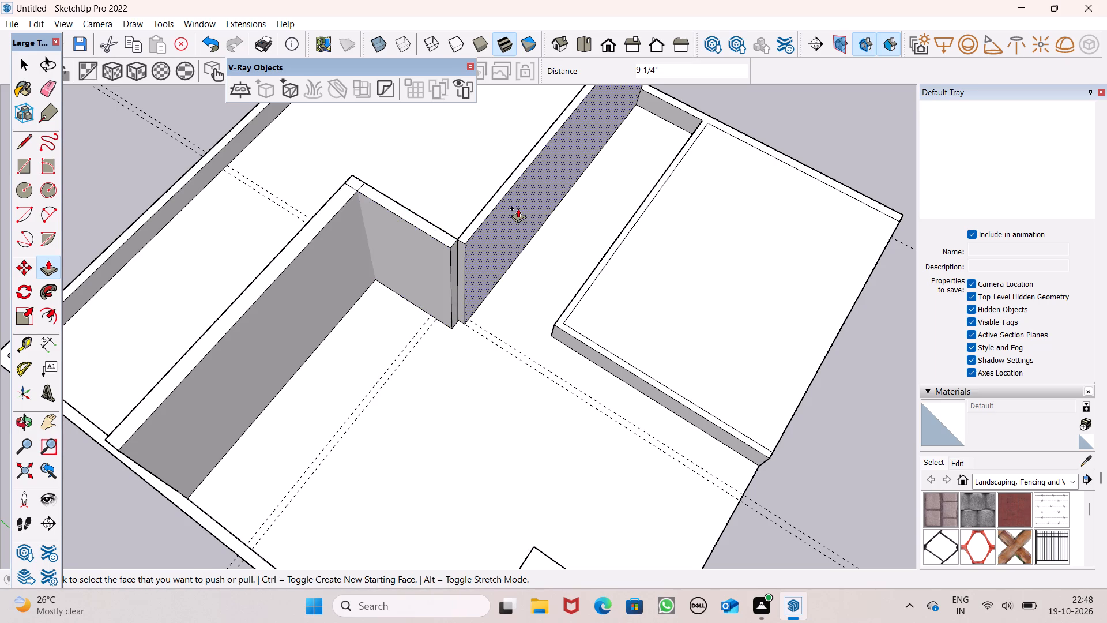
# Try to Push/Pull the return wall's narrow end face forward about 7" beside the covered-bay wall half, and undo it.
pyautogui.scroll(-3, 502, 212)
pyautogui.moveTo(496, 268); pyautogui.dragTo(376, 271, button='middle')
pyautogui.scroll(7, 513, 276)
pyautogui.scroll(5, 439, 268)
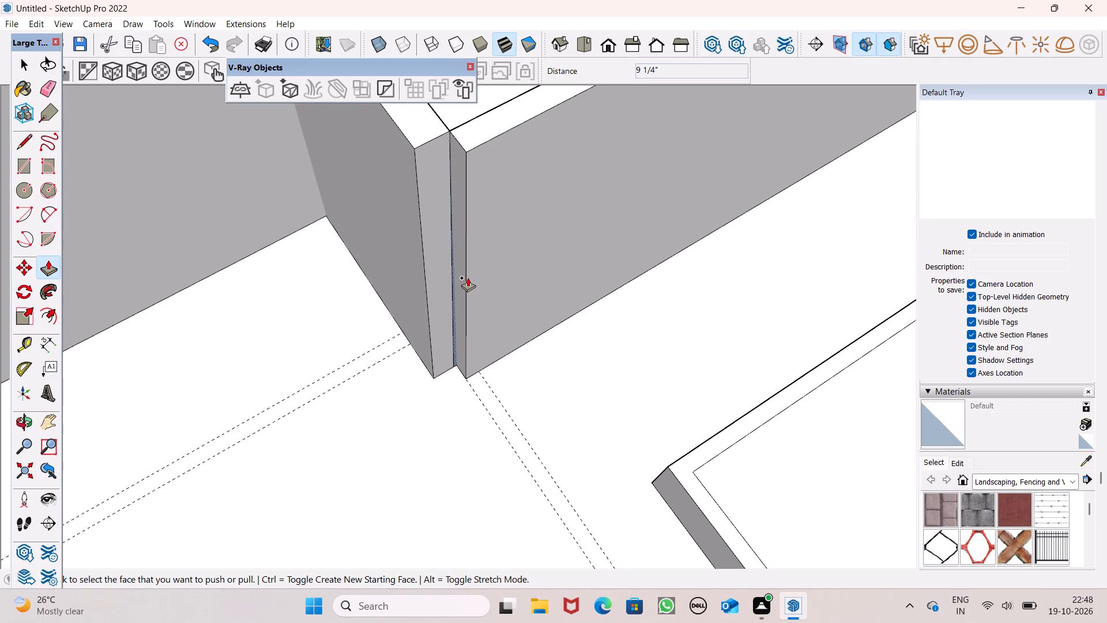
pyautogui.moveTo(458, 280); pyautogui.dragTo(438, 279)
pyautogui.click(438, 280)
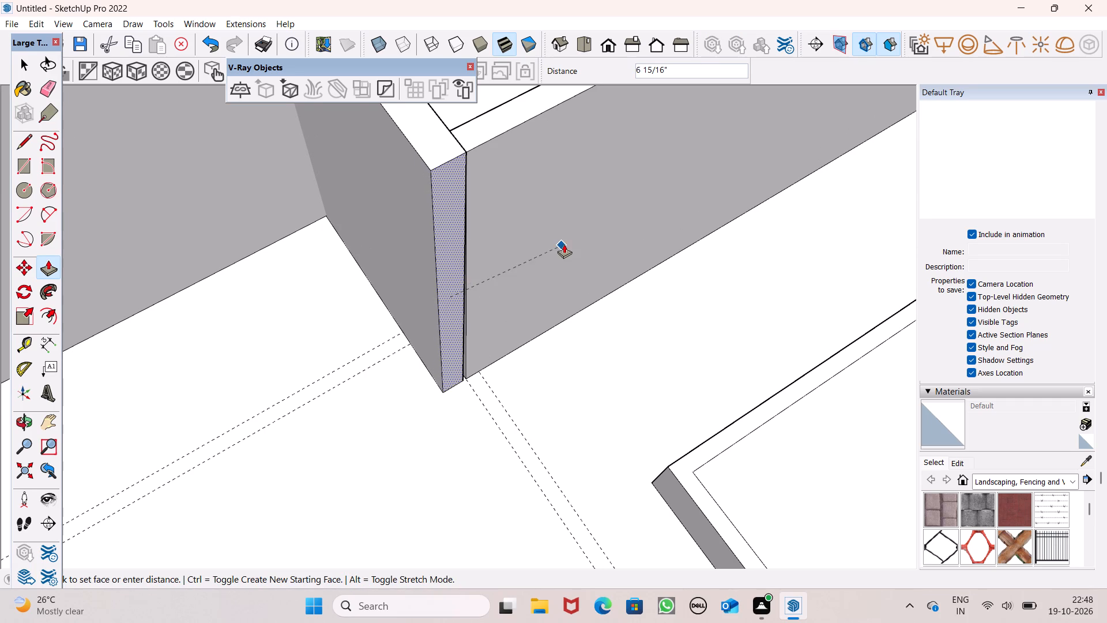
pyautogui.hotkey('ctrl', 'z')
# Push/Pull the return wall's narrow end face forward until it is level with the front of the covered-bay wall half.
pyautogui.moveTo(458, 242); pyautogui.dragTo(432, 289, button='middle')
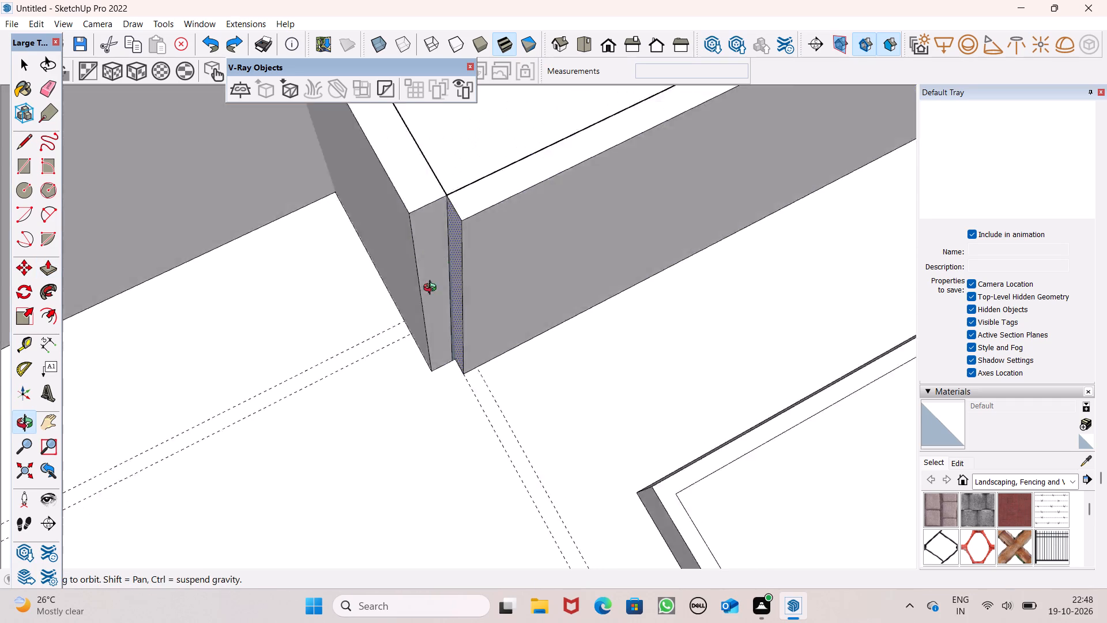
pyautogui.moveTo(432, 289); pyautogui.dragTo(257, 262, button='middle')
pyautogui.moveTo(460, 427); pyautogui.dragTo(543, 408, button='middle')
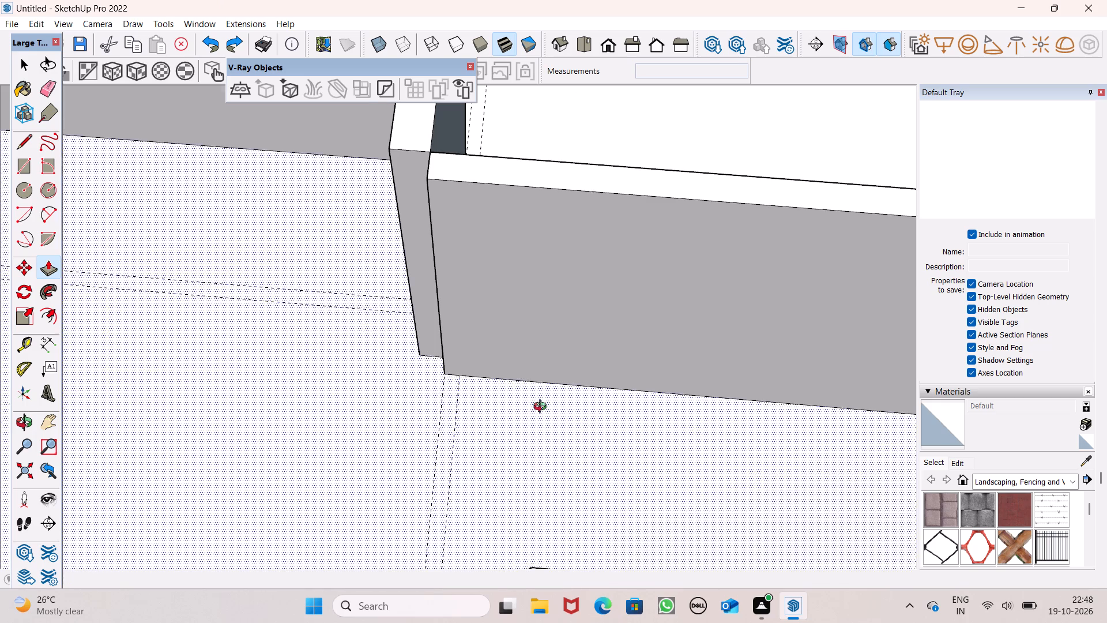
pyautogui.moveTo(543, 408); pyautogui.dragTo(846, 320, button='middle')
pyautogui.scroll(6, 415, 329)
pyautogui.scroll(2, 489, 368)
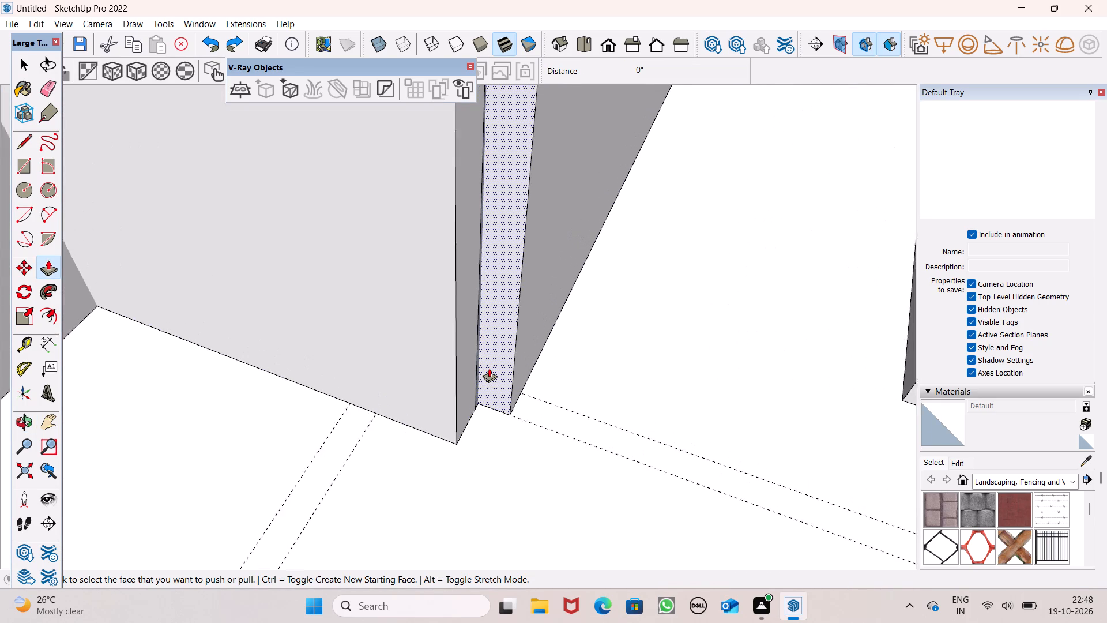
pyautogui.scroll(6, 489, 368)
pyautogui.middleClick(491, 377)
pyautogui.scroll(5, 491, 377)
pyautogui.moveTo(492, 377); pyautogui.dragTo(454, 404)
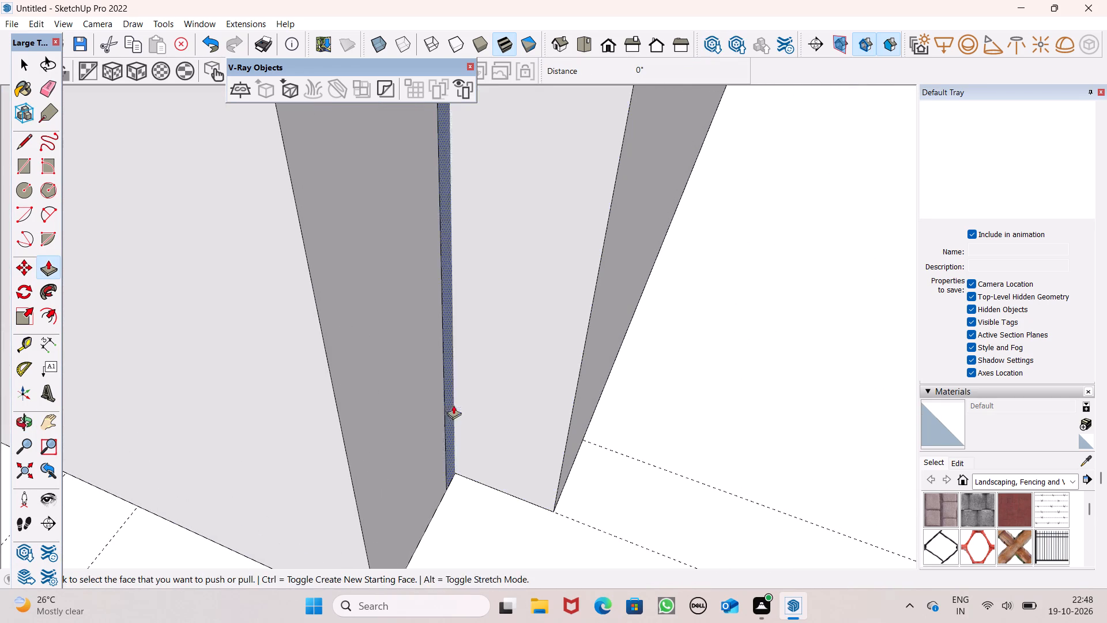
pyautogui.moveTo(470, 401); pyautogui.dragTo(453, 421)
pyautogui.moveTo(500, 427); pyautogui.dragTo(338, 434, button='middle')
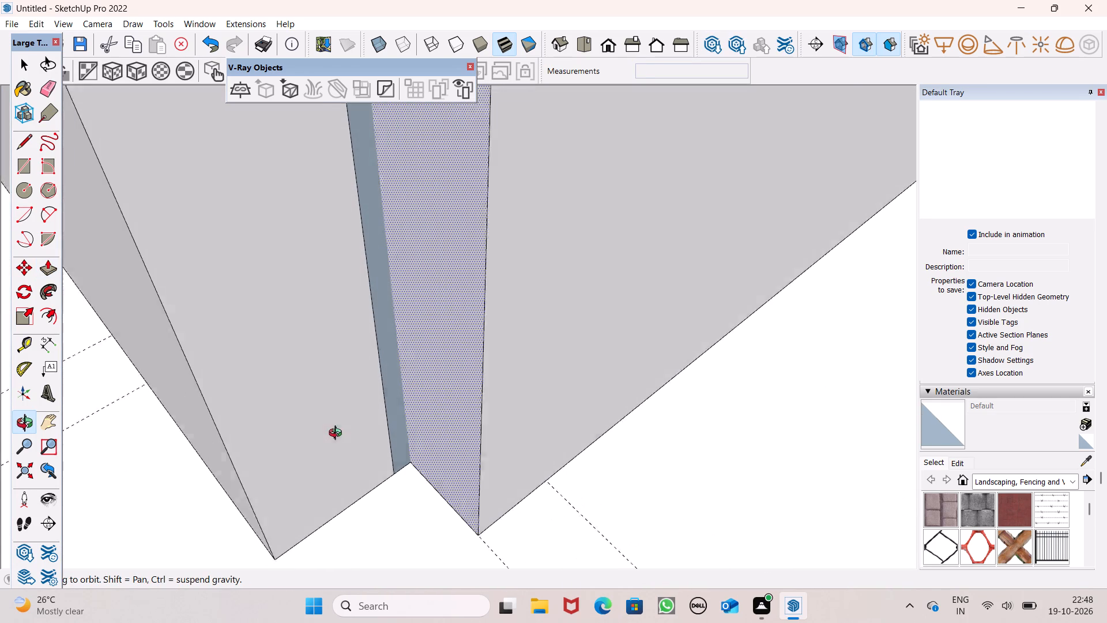
pyautogui.moveTo(338, 434); pyautogui.dragTo(331, 433, button='middle')
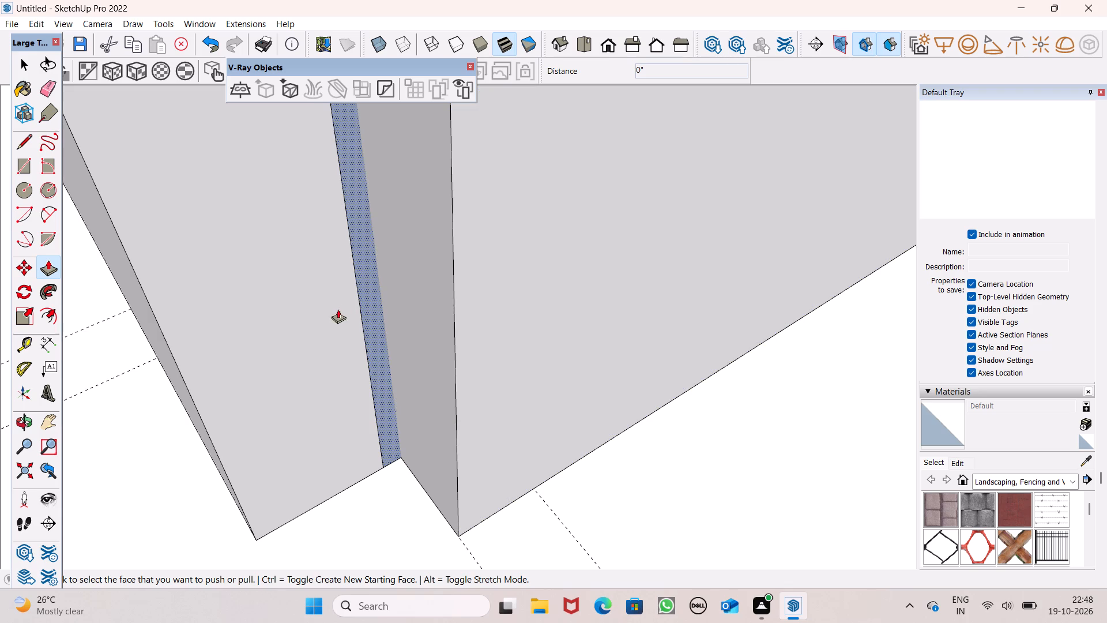
pyautogui.moveTo(338, 309); pyautogui.dragTo(470, 415)
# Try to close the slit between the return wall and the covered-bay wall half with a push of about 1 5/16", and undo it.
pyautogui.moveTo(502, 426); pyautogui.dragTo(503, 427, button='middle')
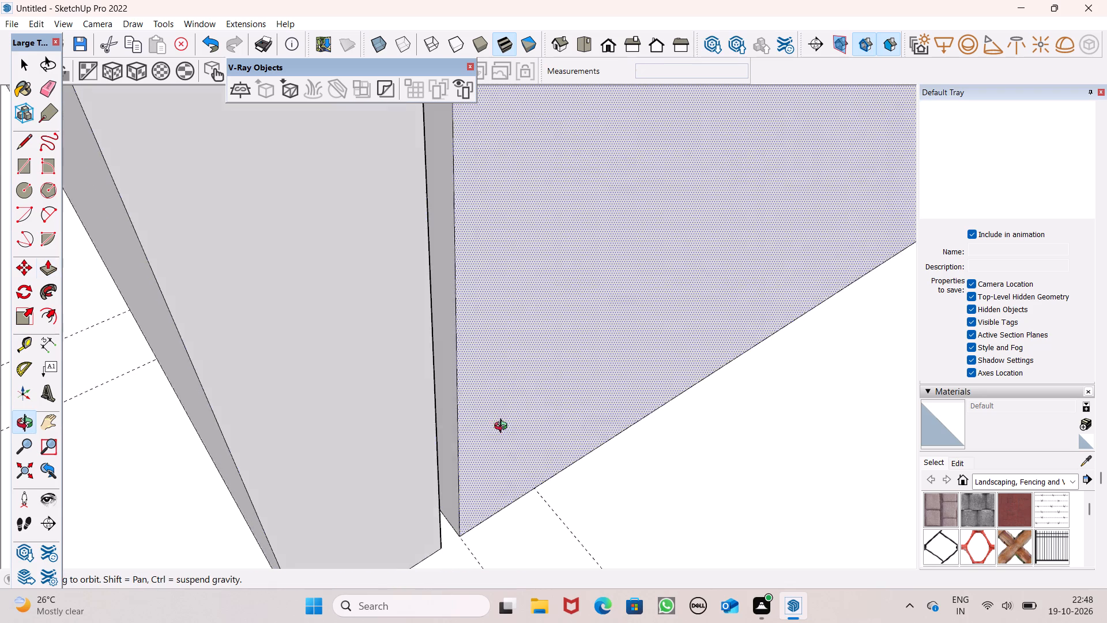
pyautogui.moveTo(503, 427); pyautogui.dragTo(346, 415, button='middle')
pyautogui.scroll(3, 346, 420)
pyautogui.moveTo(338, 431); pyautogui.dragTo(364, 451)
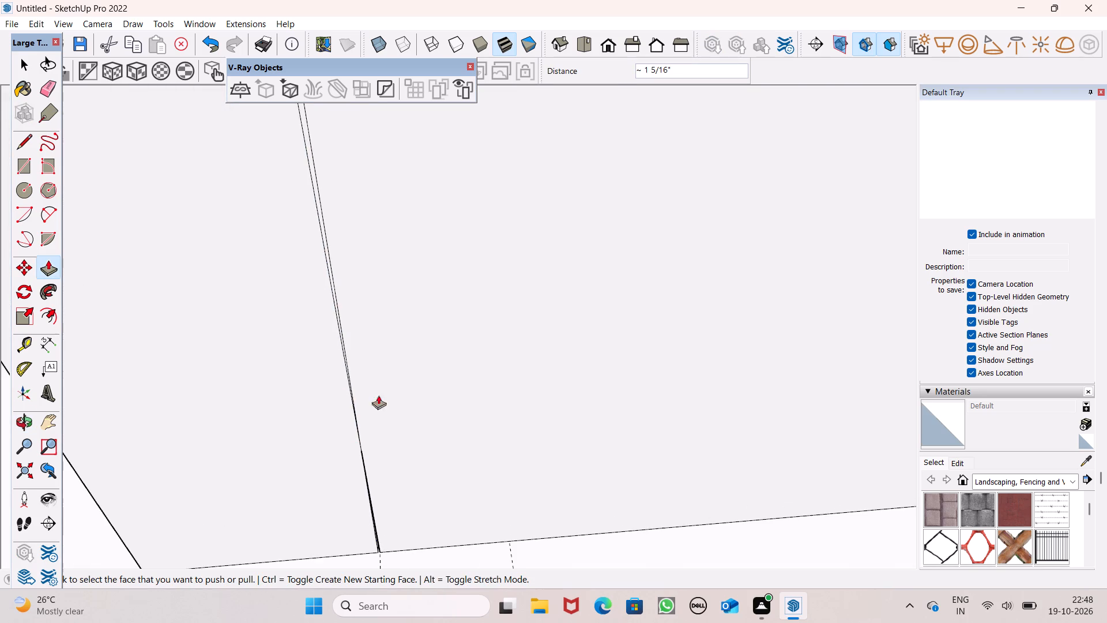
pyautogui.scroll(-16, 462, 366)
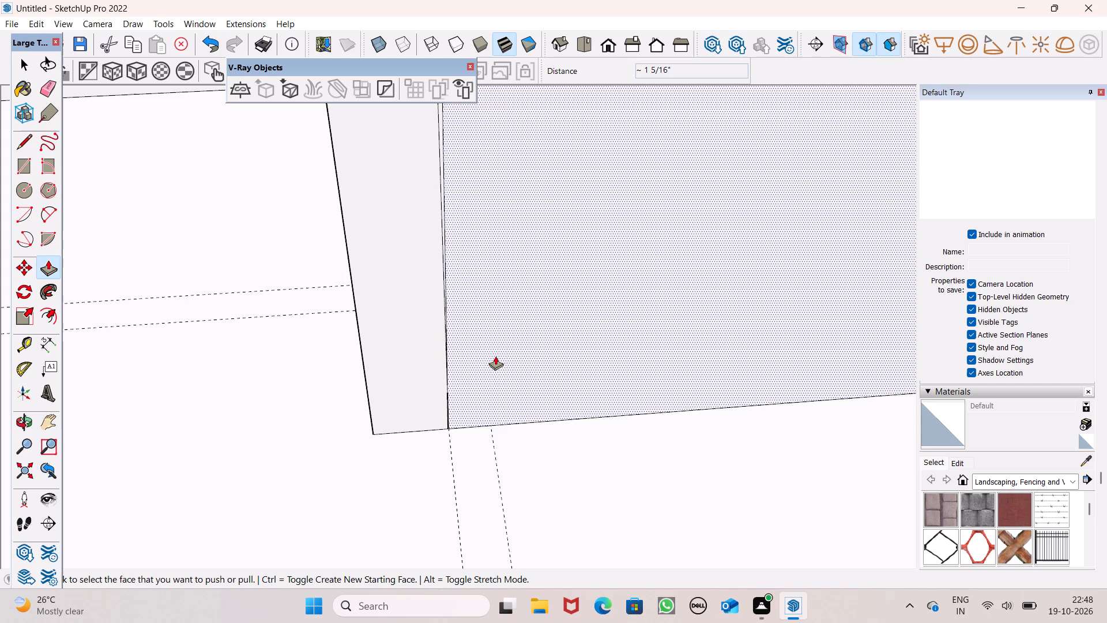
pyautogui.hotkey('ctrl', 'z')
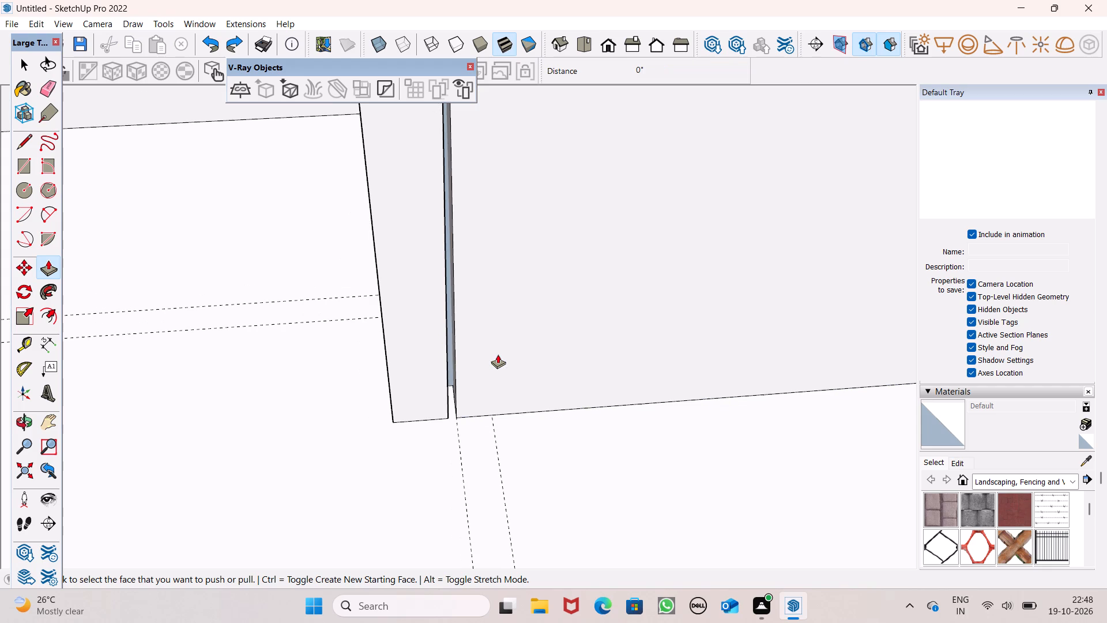
# Push/Pull the slit's side face across to the covered-bay wall half to close the gap, undoing the repeated extra push.
pyautogui.moveTo(489, 355); pyautogui.dragTo(424, 358, button='middle')
pyautogui.scroll(5, 415, 365)
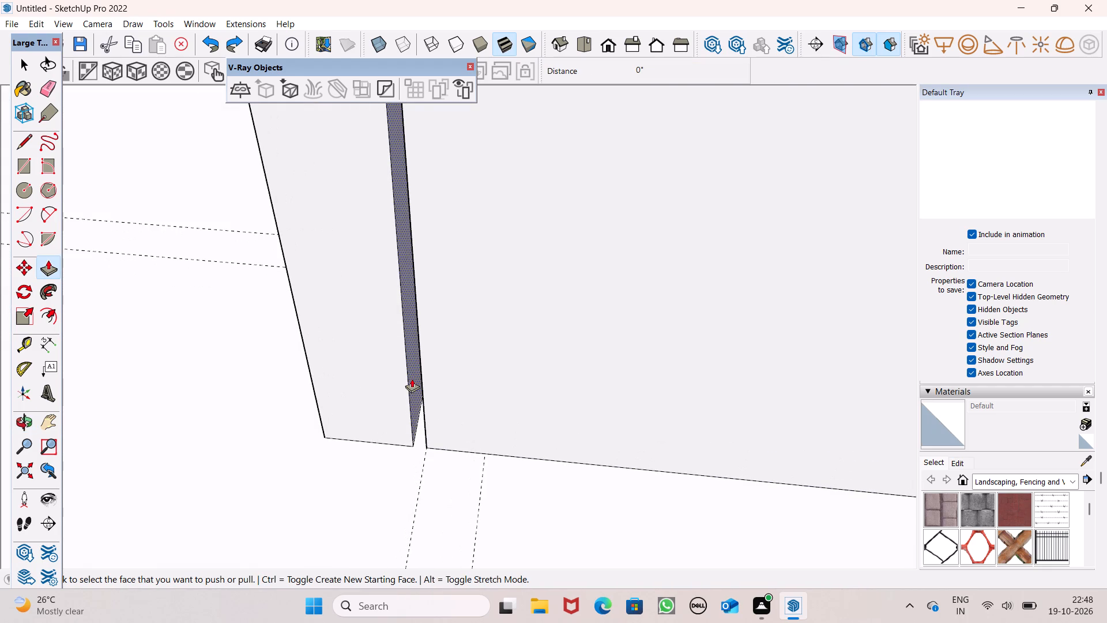
pyautogui.moveTo(412, 378); pyautogui.dragTo(427, 382)
pyautogui.doubleClick(427, 382)
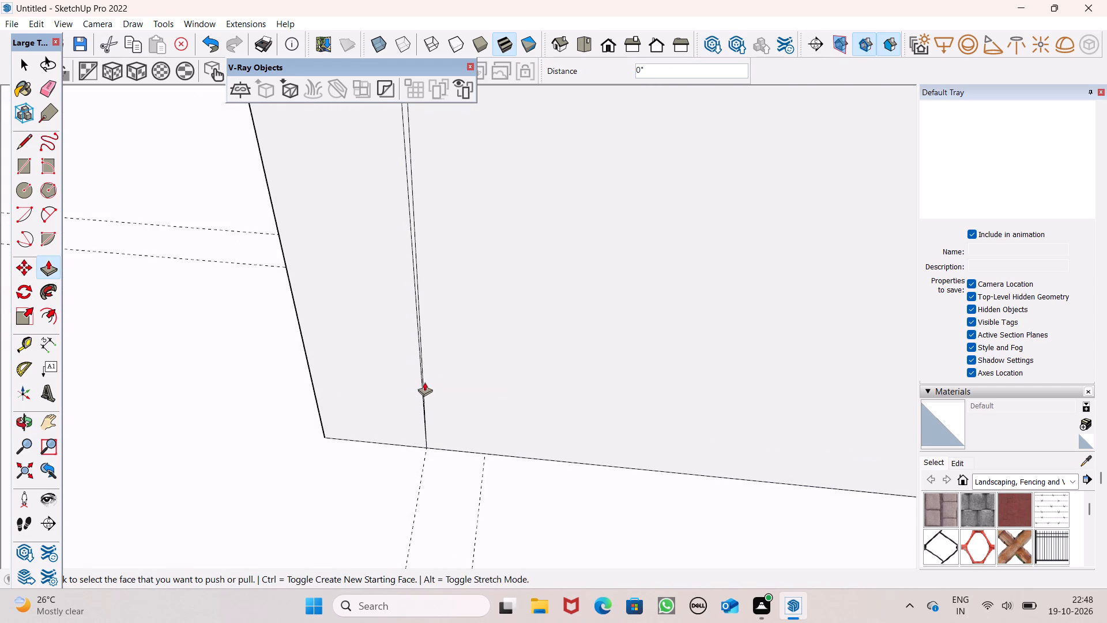
pyautogui.hotkey('ctrl', 'z')
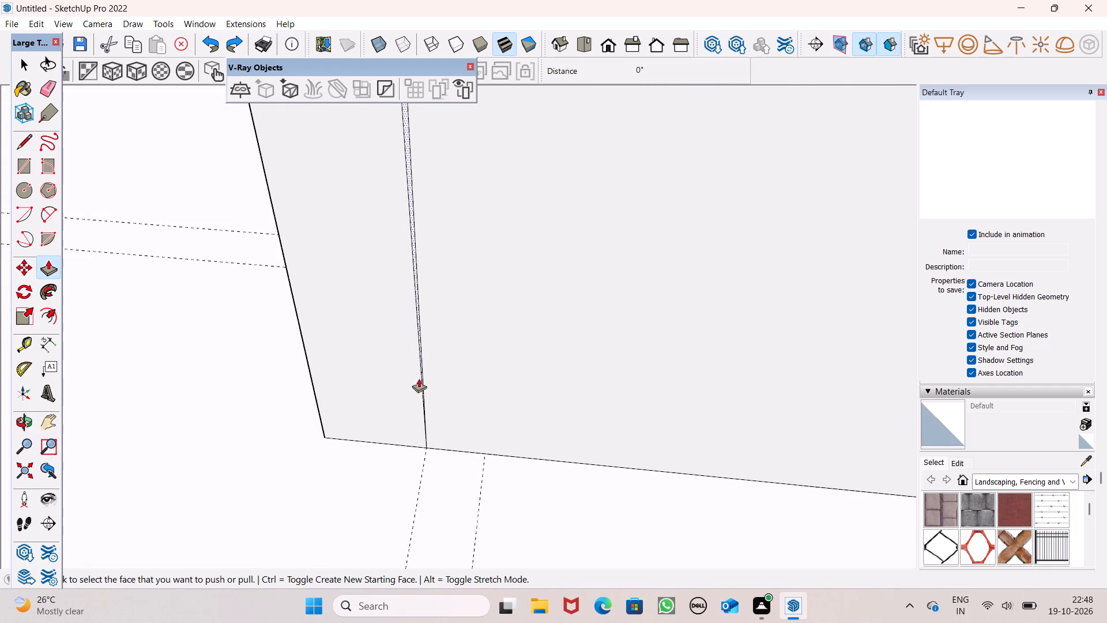
# Erase the paired guide lines that cross the roof in both directions.
pyautogui.moveTo(415, 390); pyautogui.dragTo(442, 415, button='middle')
pyautogui.scroll(-19, 508, 368)
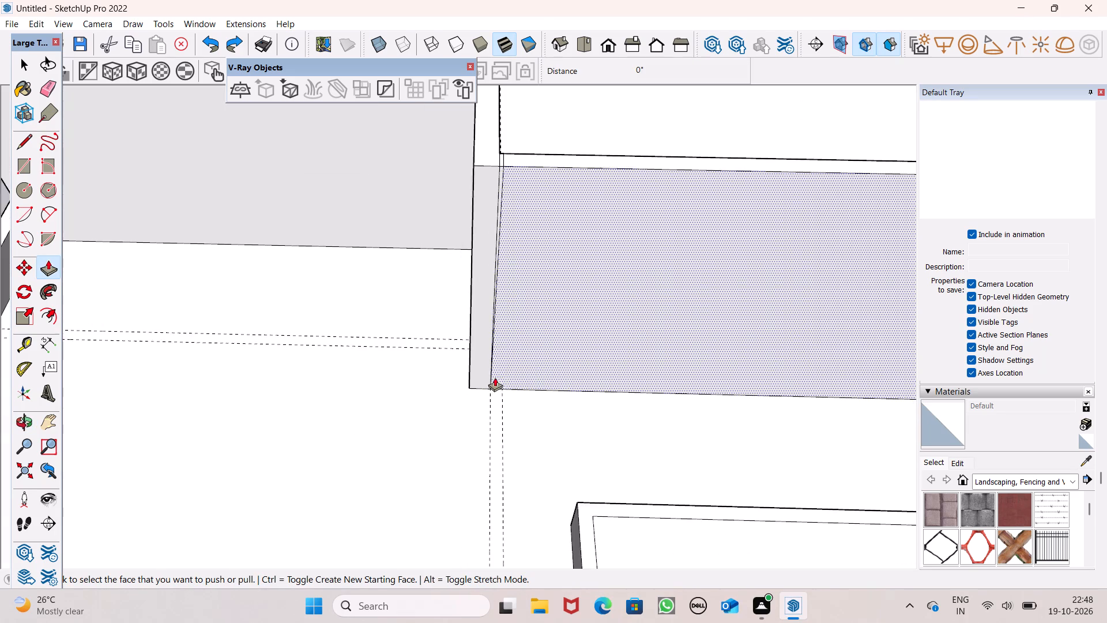
pyautogui.scroll(-5, 495, 376)
pyautogui.moveTo(493, 377); pyautogui.dragTo(145, 401, button='middle')
pyautogui.moveTo(455, 416); pyautogui.dragTo(438, 417, button='middle')
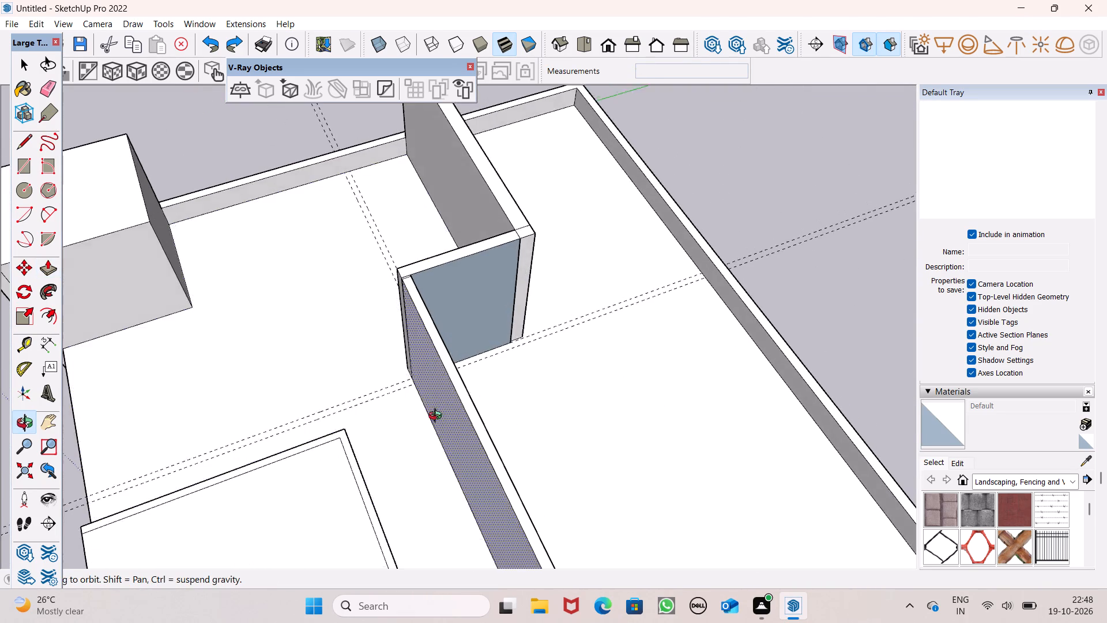
pyautogui.moveTo(438, 417); pyautogui.dragTo(30, 378, button='middle')
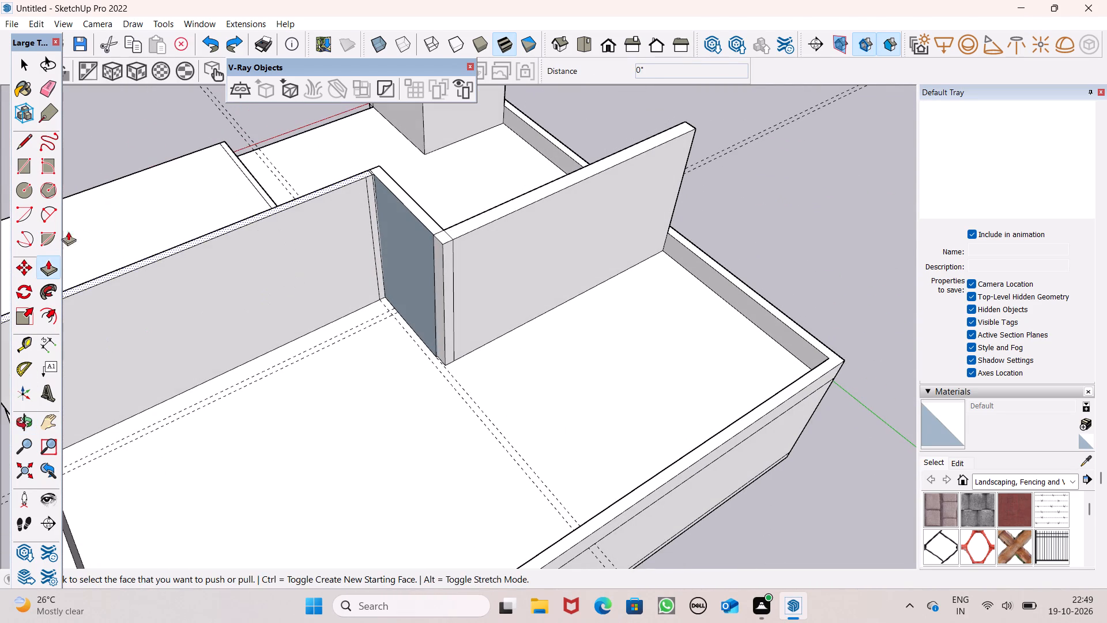
pyautogui.click(56, 89)
pyautogui.moveTo(224, 119); pyautogui.dragTo(238, 114)
pyautogui.scroll(-7, 238, 126)
pyautogui.moveTo(84, 275); pyautogui.dragTo(98, 322)
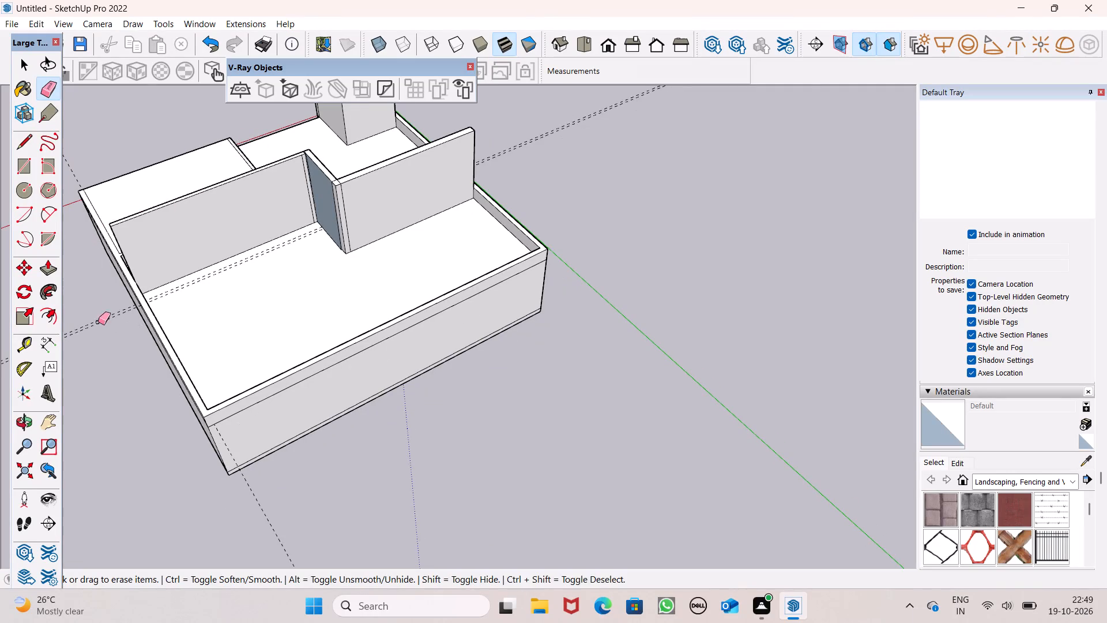
pyautogui.moveTo(98, 322); pyautogui.dragTo(100, 328)
pyautogui.scroll(-5, 207, 206)
pyautogui.press('space')
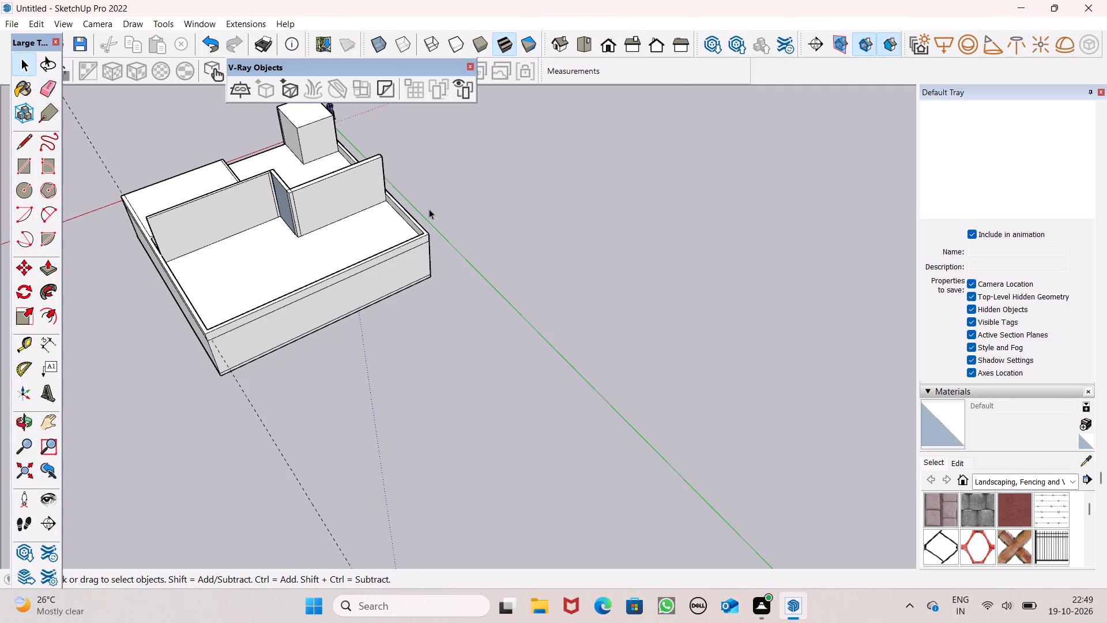
# Examine the stepped wall's return and its corner joints with both wall halves from above.
pyautogui.moveTo(446, 213); pyautogui.dragTo(566, 207, button='middle')
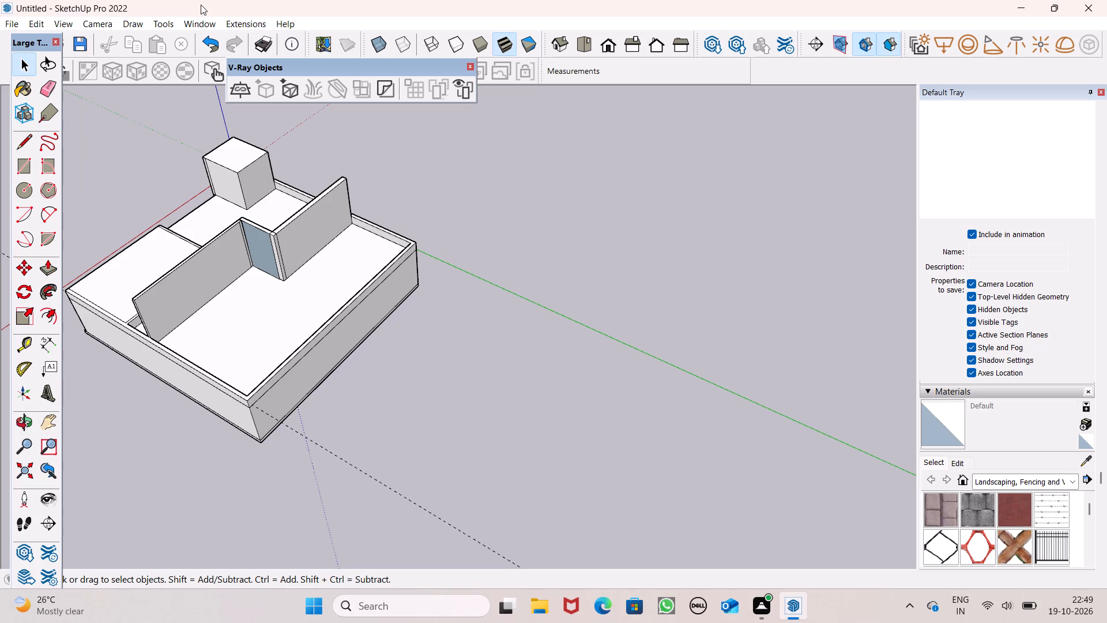
pyautogui.scroll(-2, 289, 30)
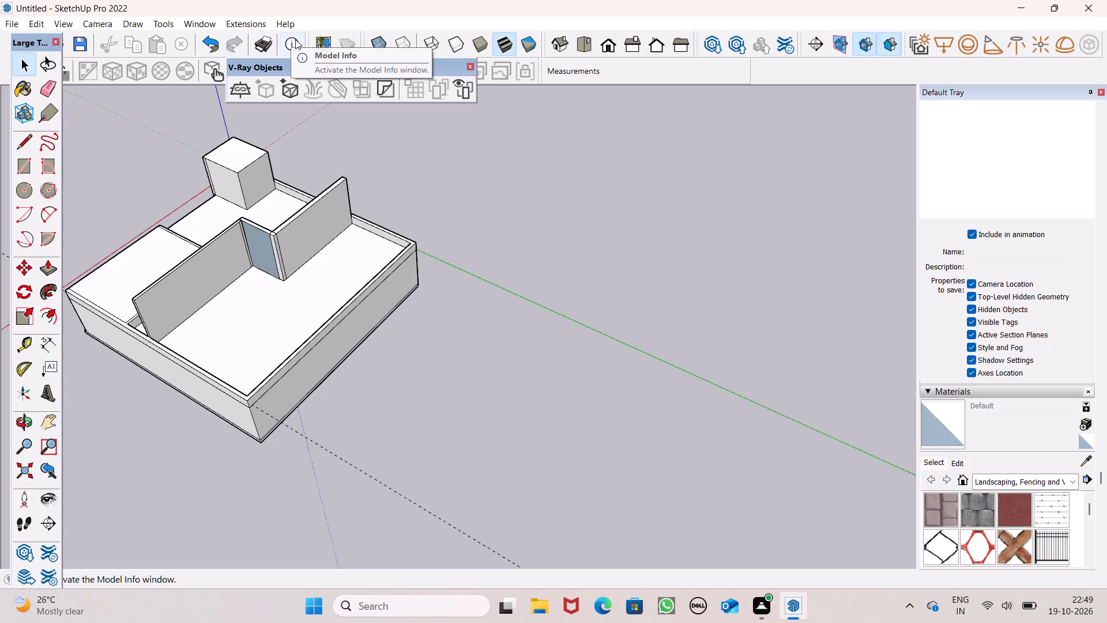
pyautogui.scroll(-1, 291, 49)
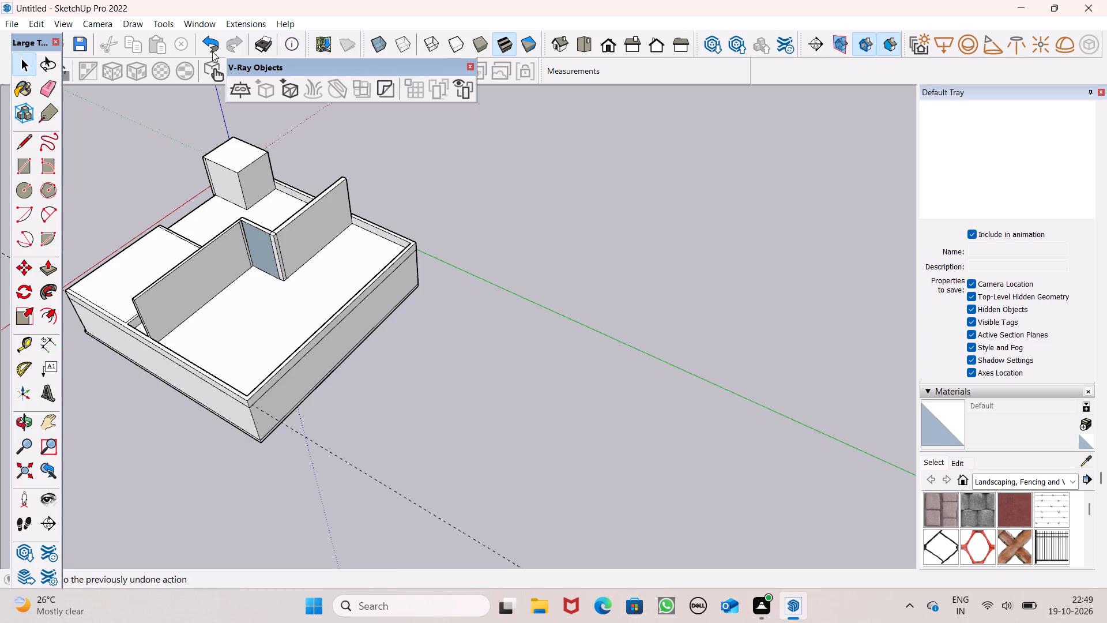
pyautogui.scroll(-3, 214, 187)
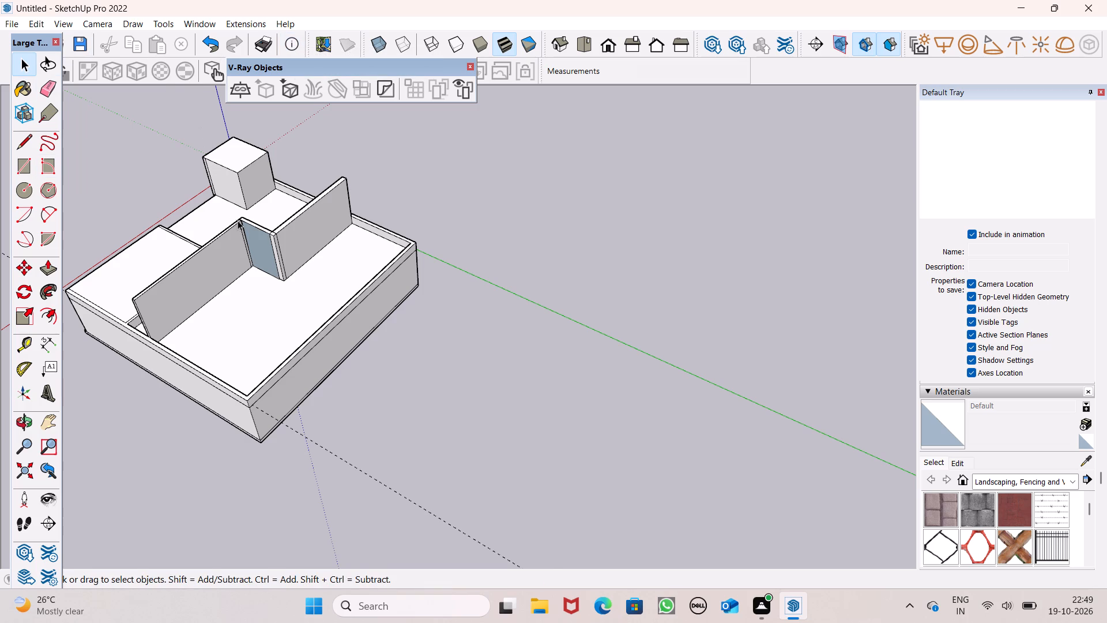
pyautogui.scroll(10, 240, 221)
pyautogui.moveTo(309, 252); pyautogui.dragTo(408, 297, button='middle')
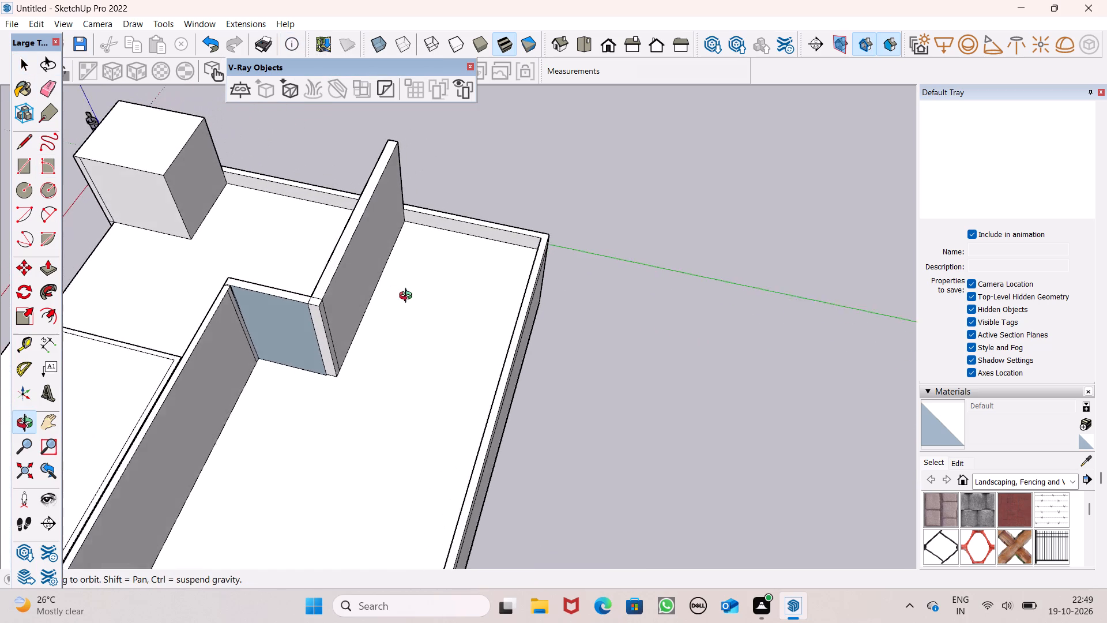
pyautogui.moveTo(408, 297); pyautogui.dragTo(410, 295, button='middle')
pyautogui.scroll(7, 310, 293)
pyautogui.scroll(-4, 296, 265)
pyautogui.scroll(1, 287, 288)
pyautogui.moveTo(285, 289); pyautogui.dragTo(261, 276, button='middle')
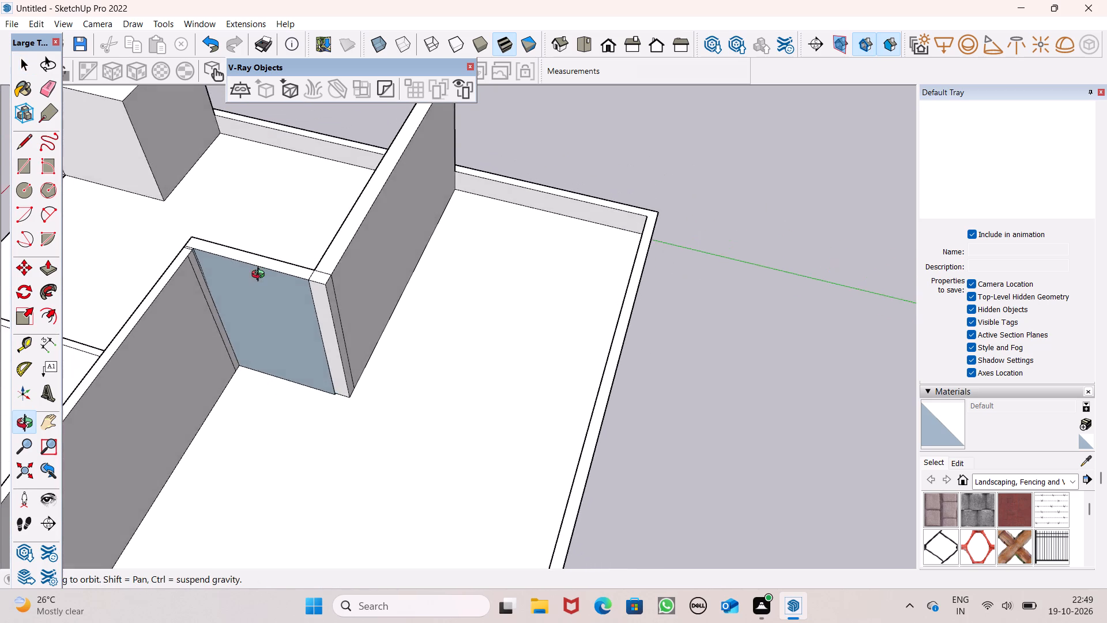
pyautogui.moveTo(261, 276); pyautogui.dragTo(221, 333, button='middle')
pyautogui.scroll(7, 208, 304)
pyautogui.scroll(5, 184, 249)
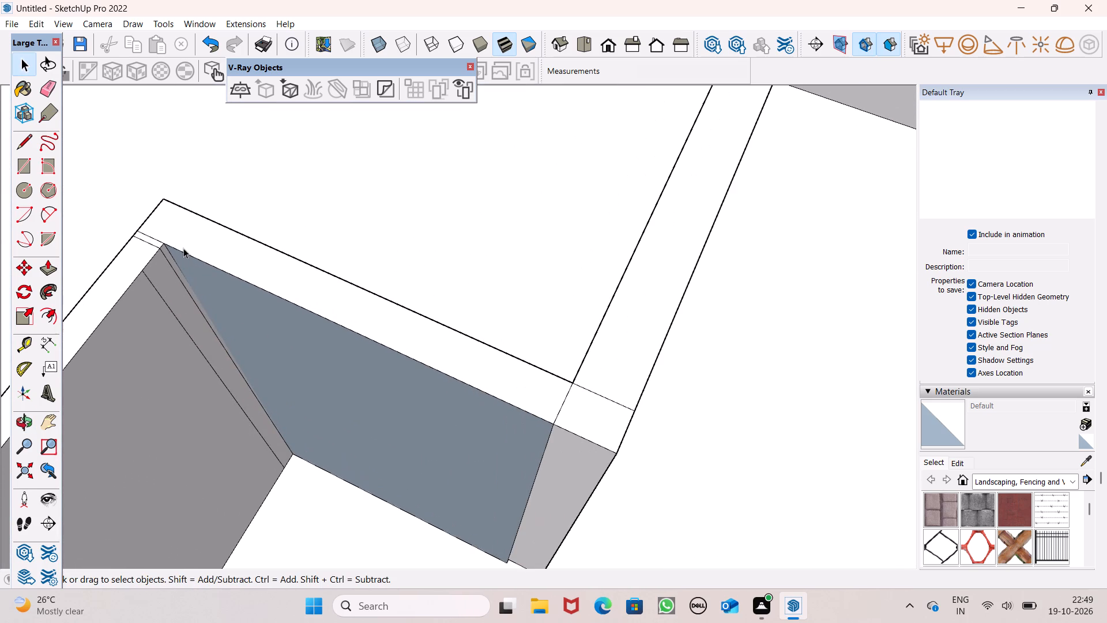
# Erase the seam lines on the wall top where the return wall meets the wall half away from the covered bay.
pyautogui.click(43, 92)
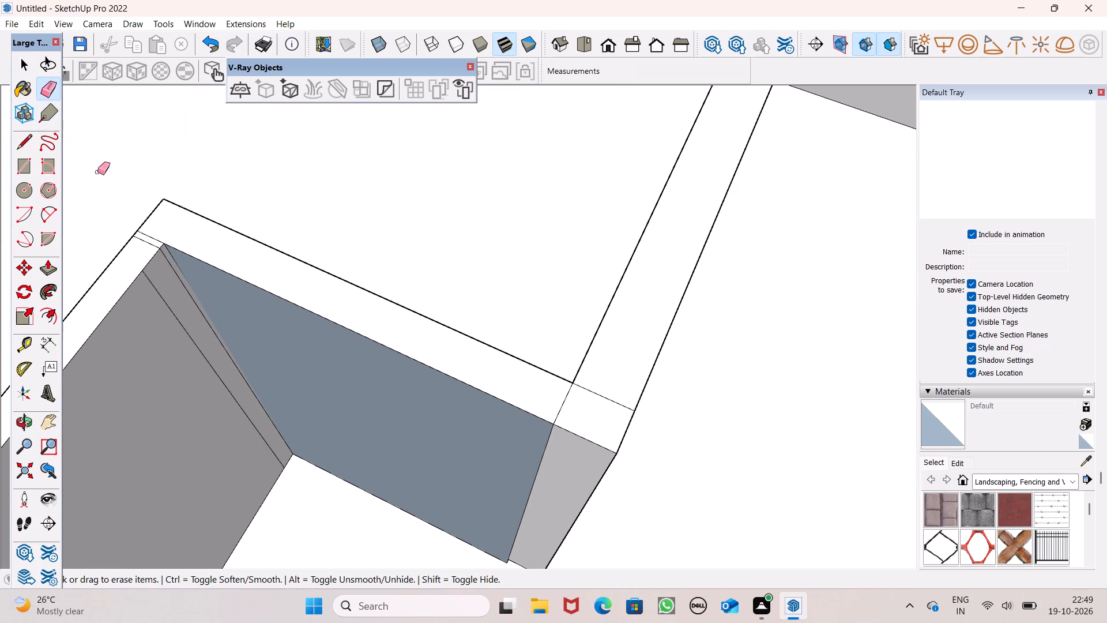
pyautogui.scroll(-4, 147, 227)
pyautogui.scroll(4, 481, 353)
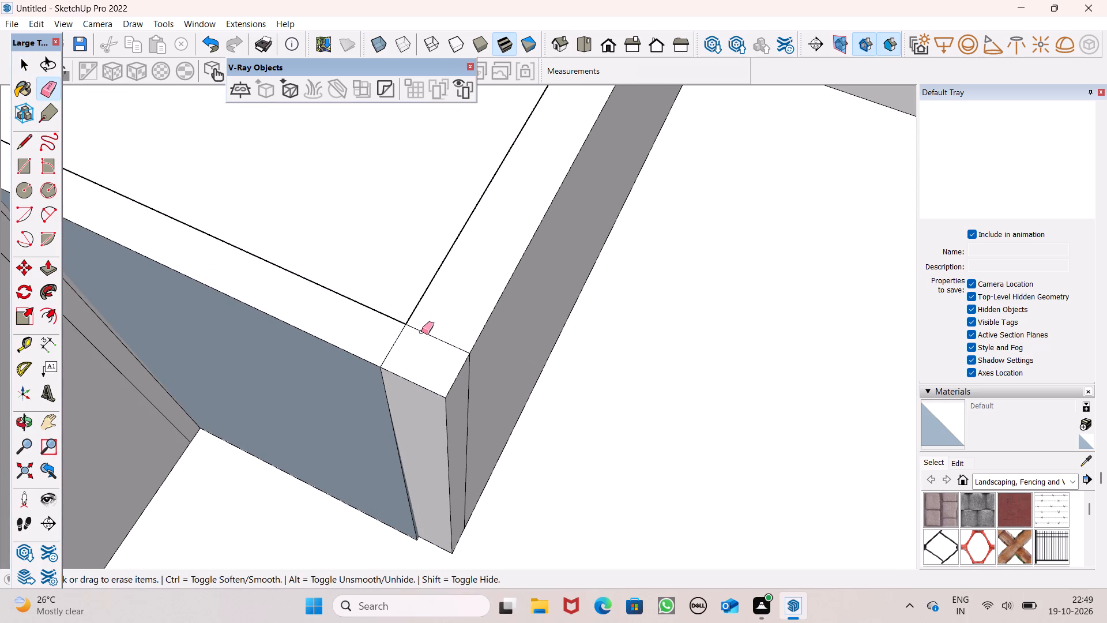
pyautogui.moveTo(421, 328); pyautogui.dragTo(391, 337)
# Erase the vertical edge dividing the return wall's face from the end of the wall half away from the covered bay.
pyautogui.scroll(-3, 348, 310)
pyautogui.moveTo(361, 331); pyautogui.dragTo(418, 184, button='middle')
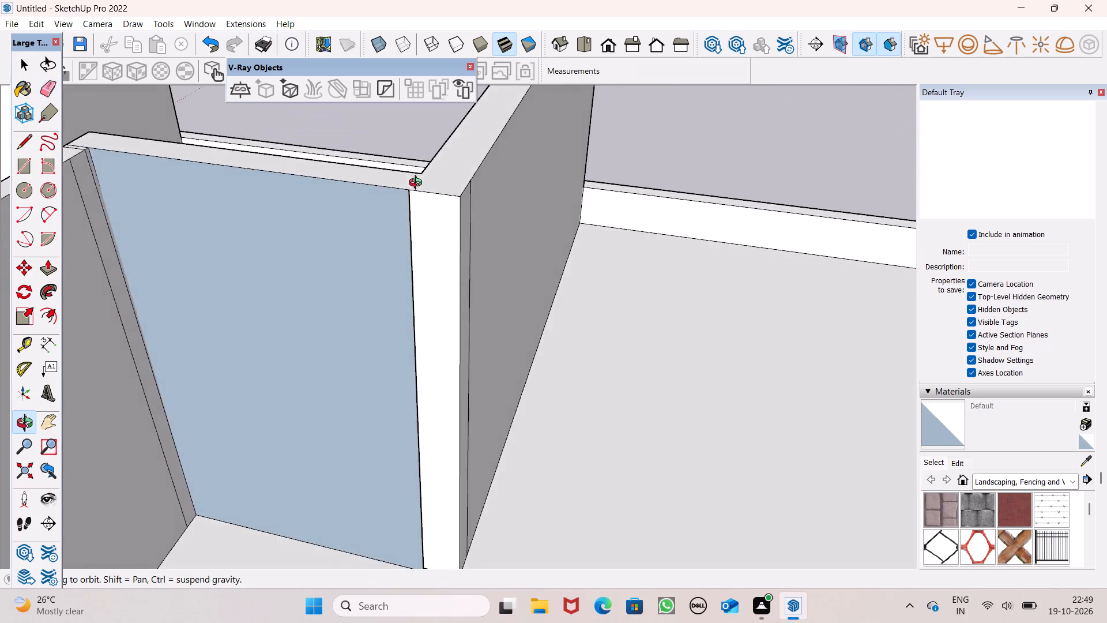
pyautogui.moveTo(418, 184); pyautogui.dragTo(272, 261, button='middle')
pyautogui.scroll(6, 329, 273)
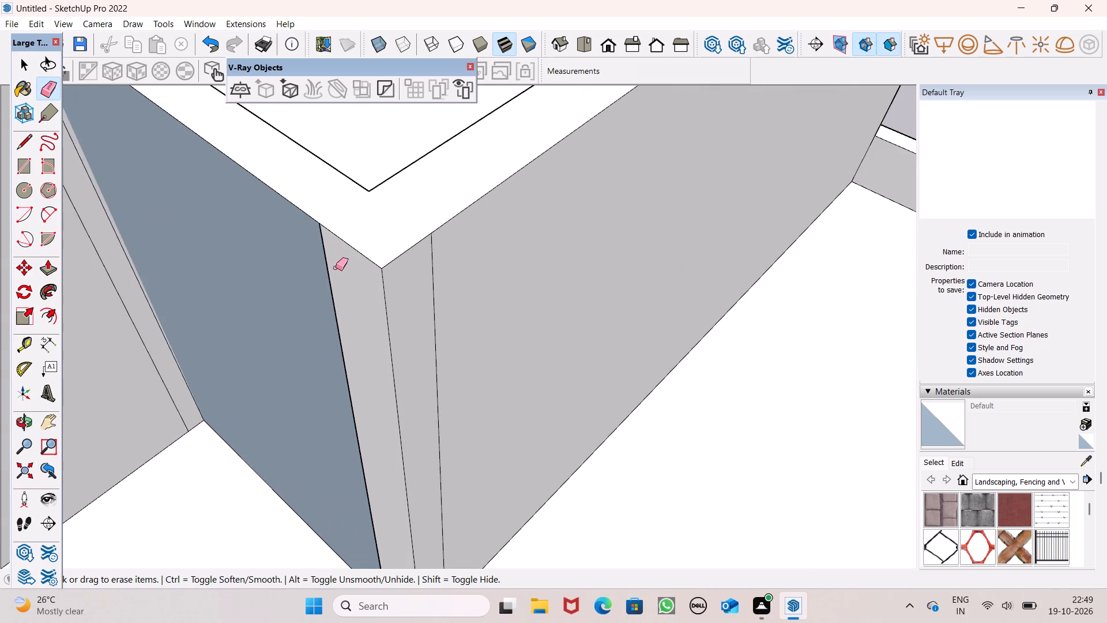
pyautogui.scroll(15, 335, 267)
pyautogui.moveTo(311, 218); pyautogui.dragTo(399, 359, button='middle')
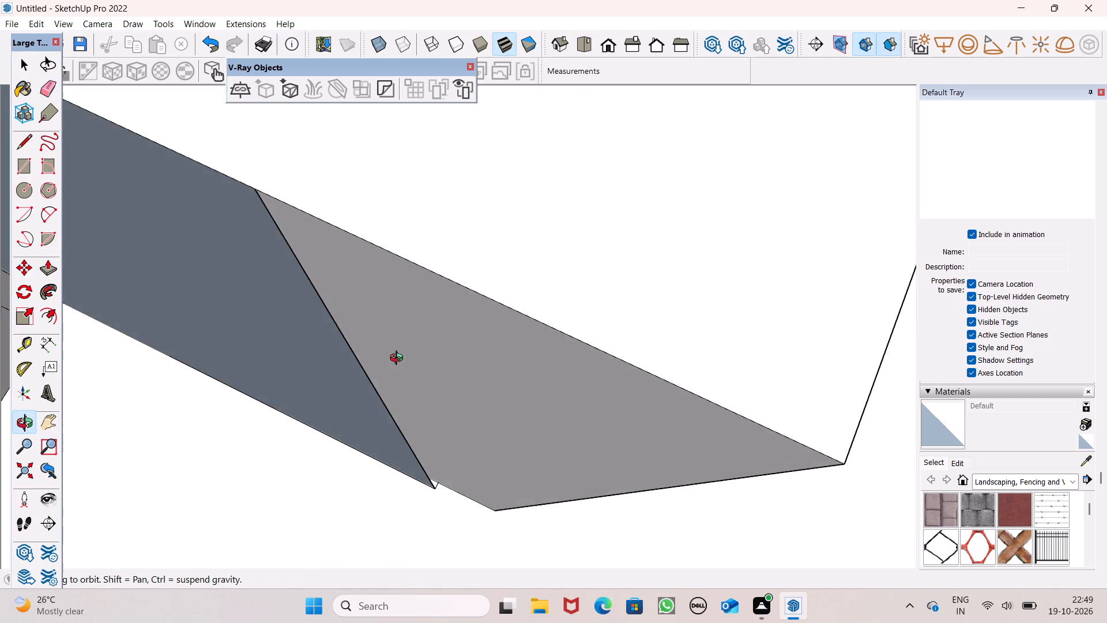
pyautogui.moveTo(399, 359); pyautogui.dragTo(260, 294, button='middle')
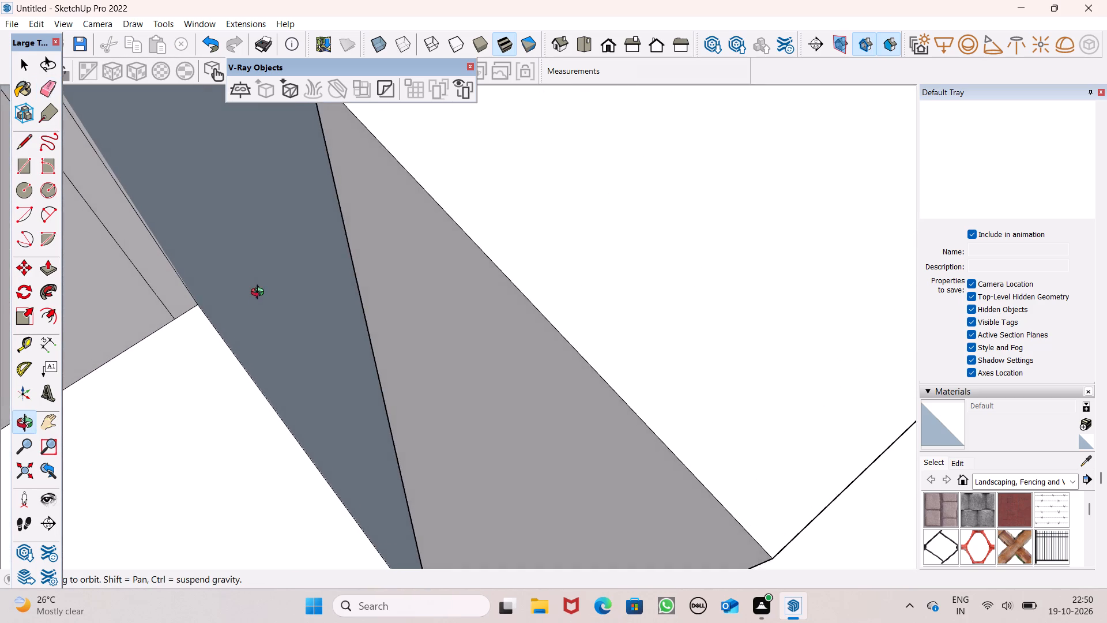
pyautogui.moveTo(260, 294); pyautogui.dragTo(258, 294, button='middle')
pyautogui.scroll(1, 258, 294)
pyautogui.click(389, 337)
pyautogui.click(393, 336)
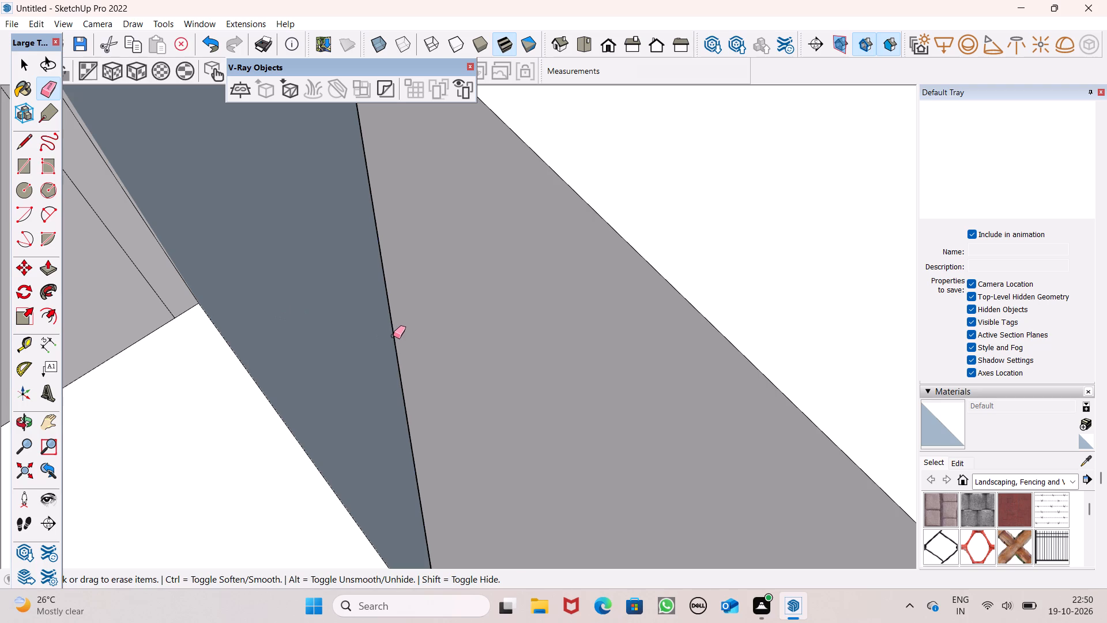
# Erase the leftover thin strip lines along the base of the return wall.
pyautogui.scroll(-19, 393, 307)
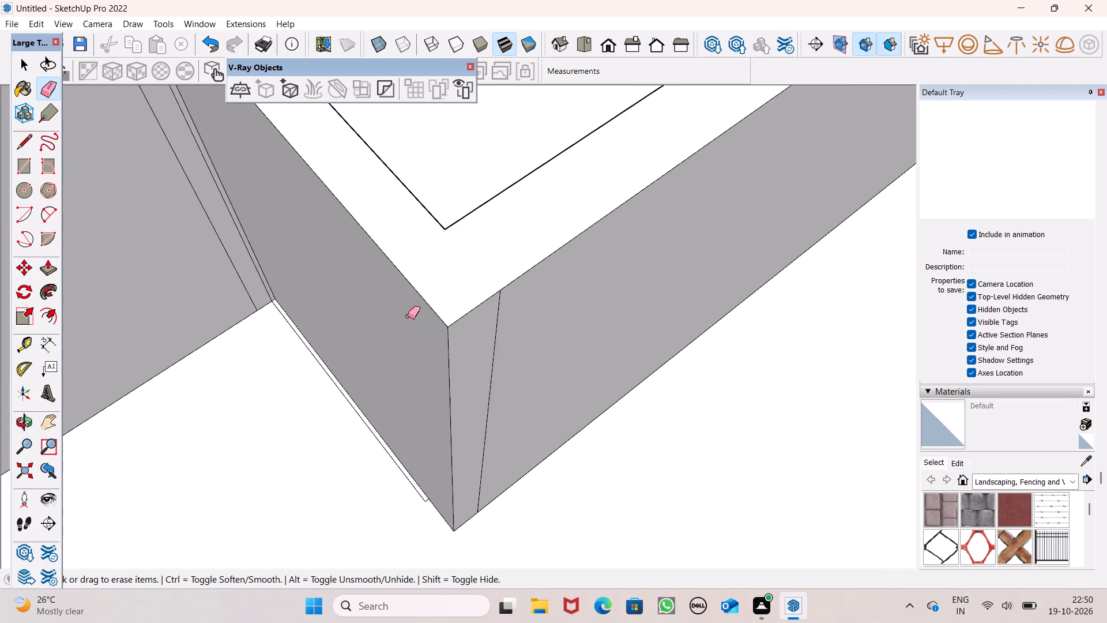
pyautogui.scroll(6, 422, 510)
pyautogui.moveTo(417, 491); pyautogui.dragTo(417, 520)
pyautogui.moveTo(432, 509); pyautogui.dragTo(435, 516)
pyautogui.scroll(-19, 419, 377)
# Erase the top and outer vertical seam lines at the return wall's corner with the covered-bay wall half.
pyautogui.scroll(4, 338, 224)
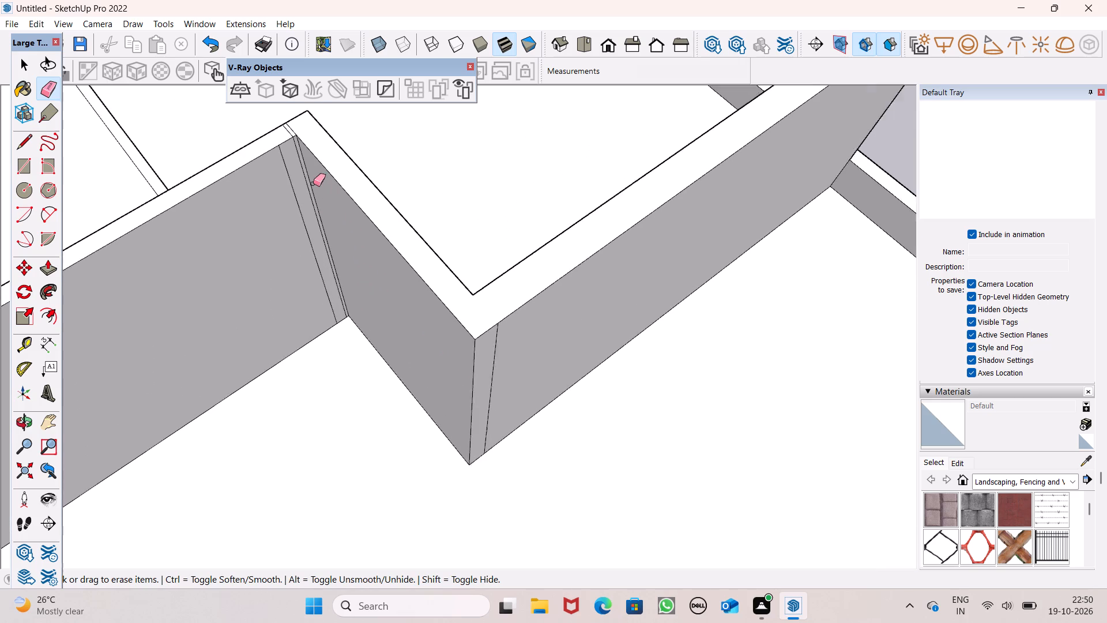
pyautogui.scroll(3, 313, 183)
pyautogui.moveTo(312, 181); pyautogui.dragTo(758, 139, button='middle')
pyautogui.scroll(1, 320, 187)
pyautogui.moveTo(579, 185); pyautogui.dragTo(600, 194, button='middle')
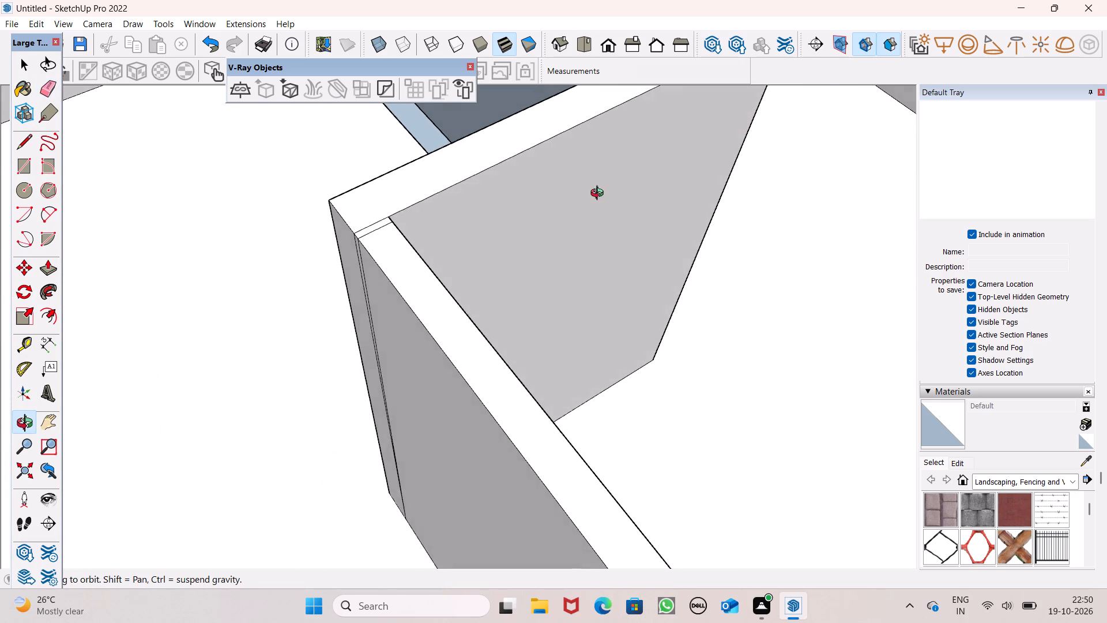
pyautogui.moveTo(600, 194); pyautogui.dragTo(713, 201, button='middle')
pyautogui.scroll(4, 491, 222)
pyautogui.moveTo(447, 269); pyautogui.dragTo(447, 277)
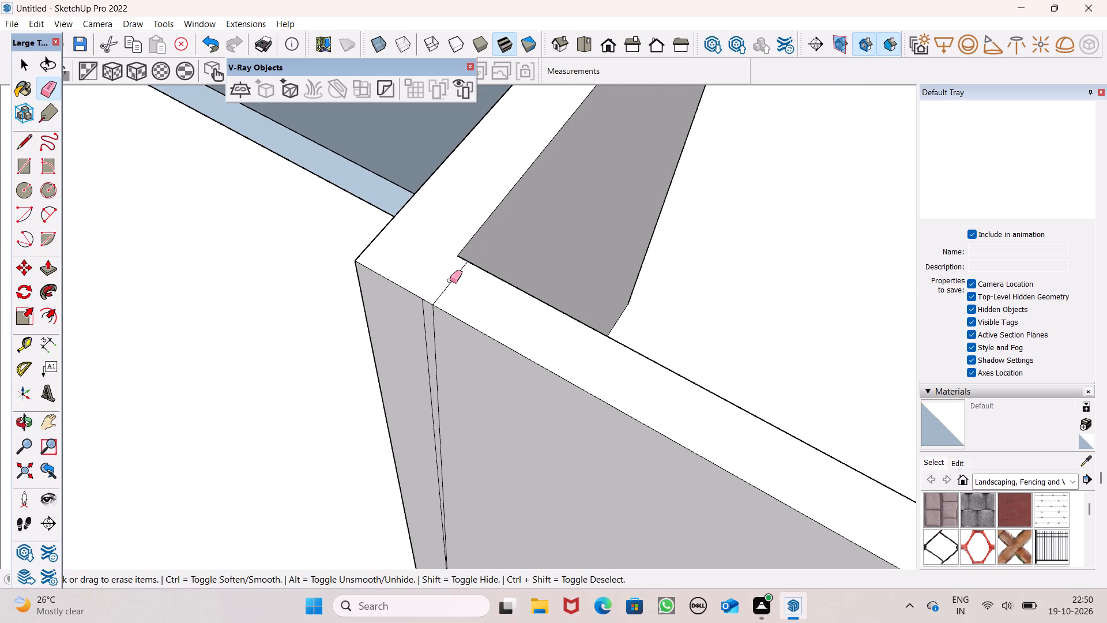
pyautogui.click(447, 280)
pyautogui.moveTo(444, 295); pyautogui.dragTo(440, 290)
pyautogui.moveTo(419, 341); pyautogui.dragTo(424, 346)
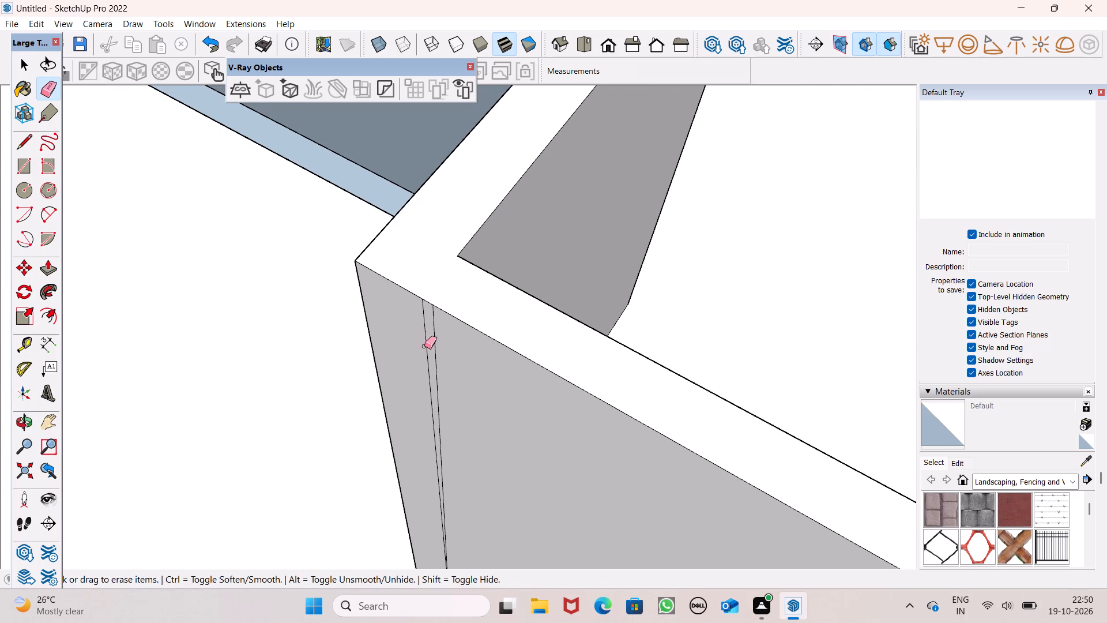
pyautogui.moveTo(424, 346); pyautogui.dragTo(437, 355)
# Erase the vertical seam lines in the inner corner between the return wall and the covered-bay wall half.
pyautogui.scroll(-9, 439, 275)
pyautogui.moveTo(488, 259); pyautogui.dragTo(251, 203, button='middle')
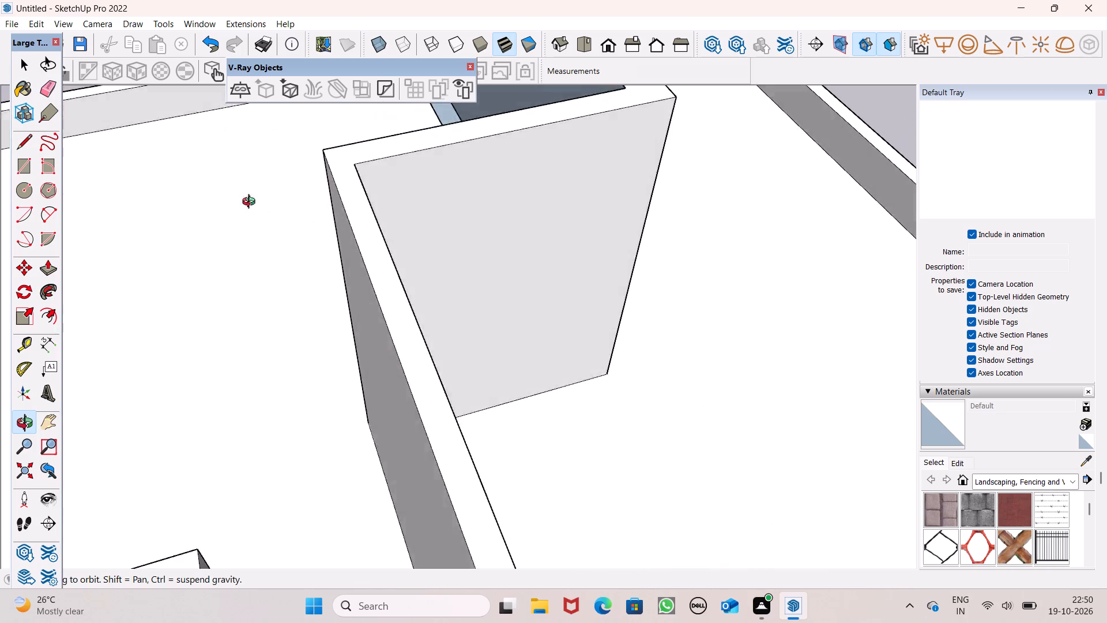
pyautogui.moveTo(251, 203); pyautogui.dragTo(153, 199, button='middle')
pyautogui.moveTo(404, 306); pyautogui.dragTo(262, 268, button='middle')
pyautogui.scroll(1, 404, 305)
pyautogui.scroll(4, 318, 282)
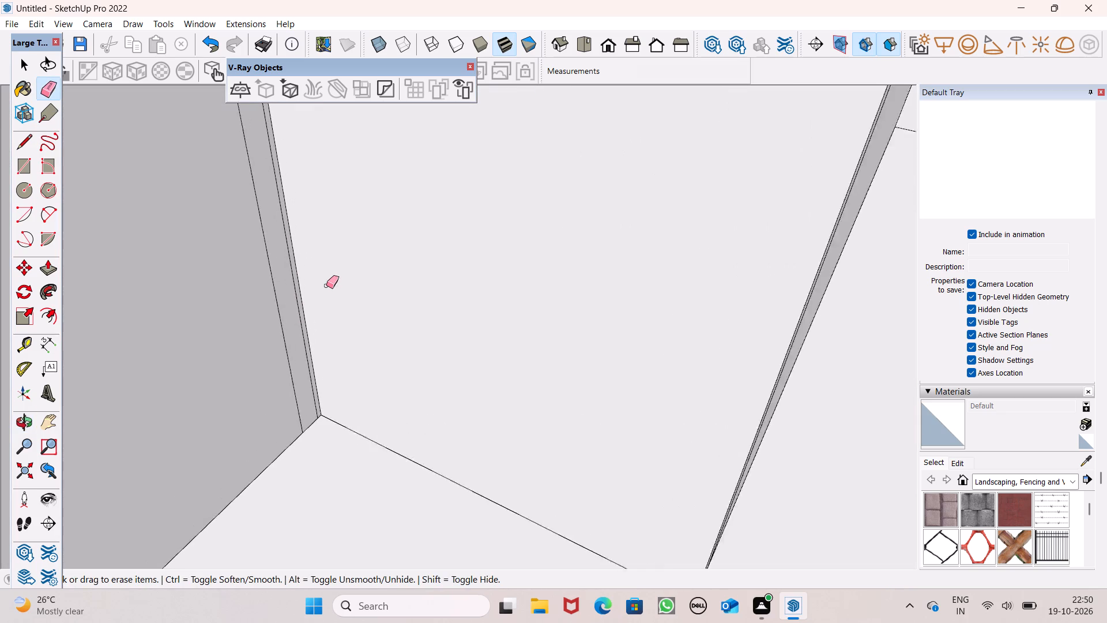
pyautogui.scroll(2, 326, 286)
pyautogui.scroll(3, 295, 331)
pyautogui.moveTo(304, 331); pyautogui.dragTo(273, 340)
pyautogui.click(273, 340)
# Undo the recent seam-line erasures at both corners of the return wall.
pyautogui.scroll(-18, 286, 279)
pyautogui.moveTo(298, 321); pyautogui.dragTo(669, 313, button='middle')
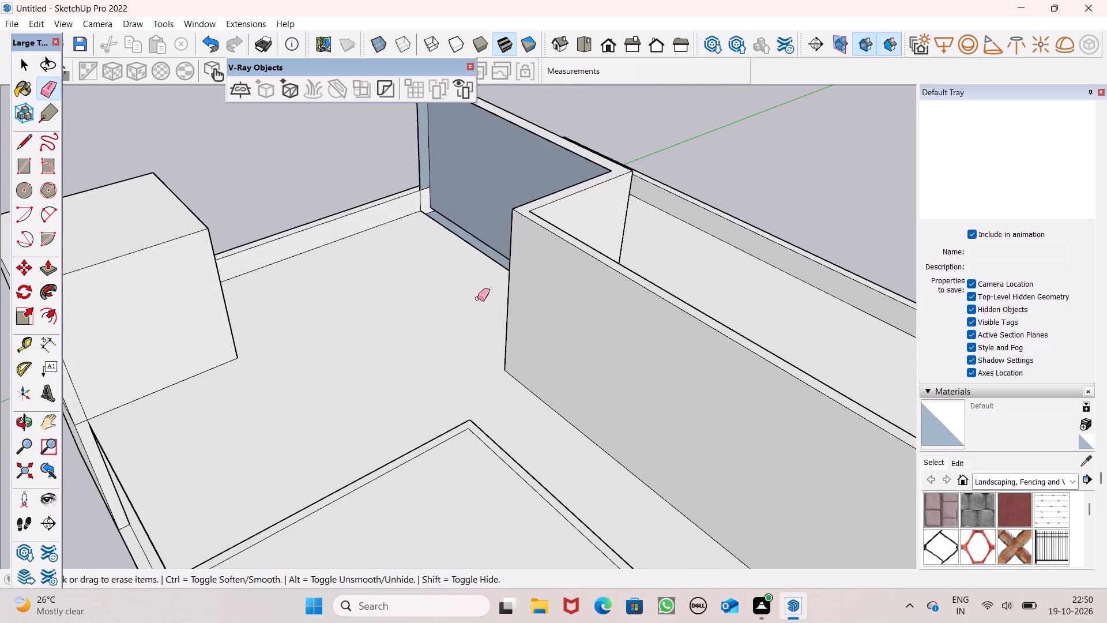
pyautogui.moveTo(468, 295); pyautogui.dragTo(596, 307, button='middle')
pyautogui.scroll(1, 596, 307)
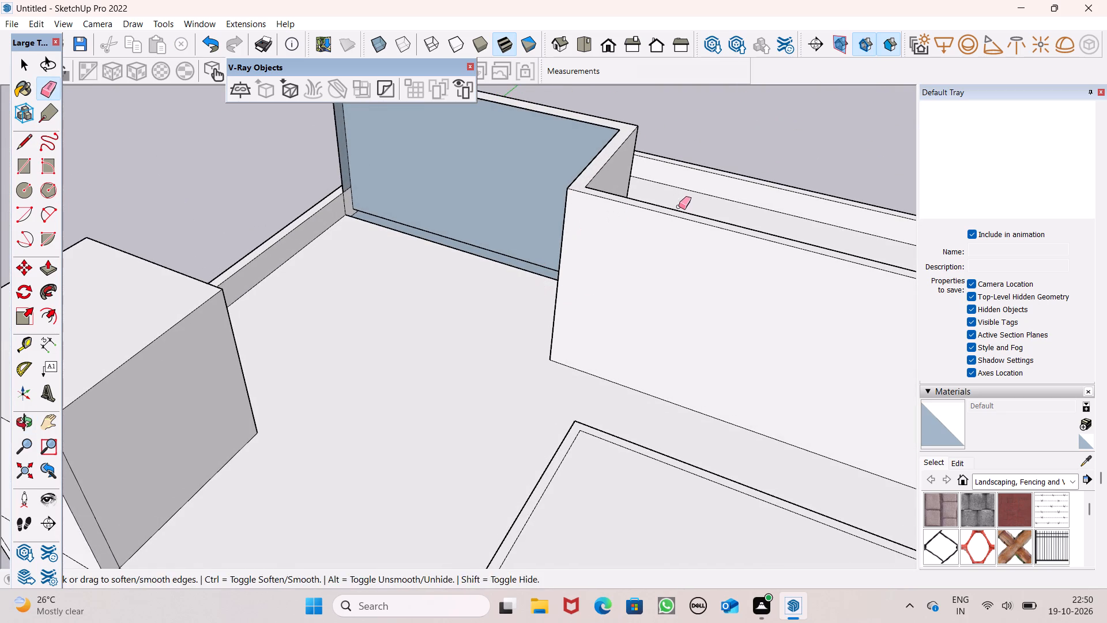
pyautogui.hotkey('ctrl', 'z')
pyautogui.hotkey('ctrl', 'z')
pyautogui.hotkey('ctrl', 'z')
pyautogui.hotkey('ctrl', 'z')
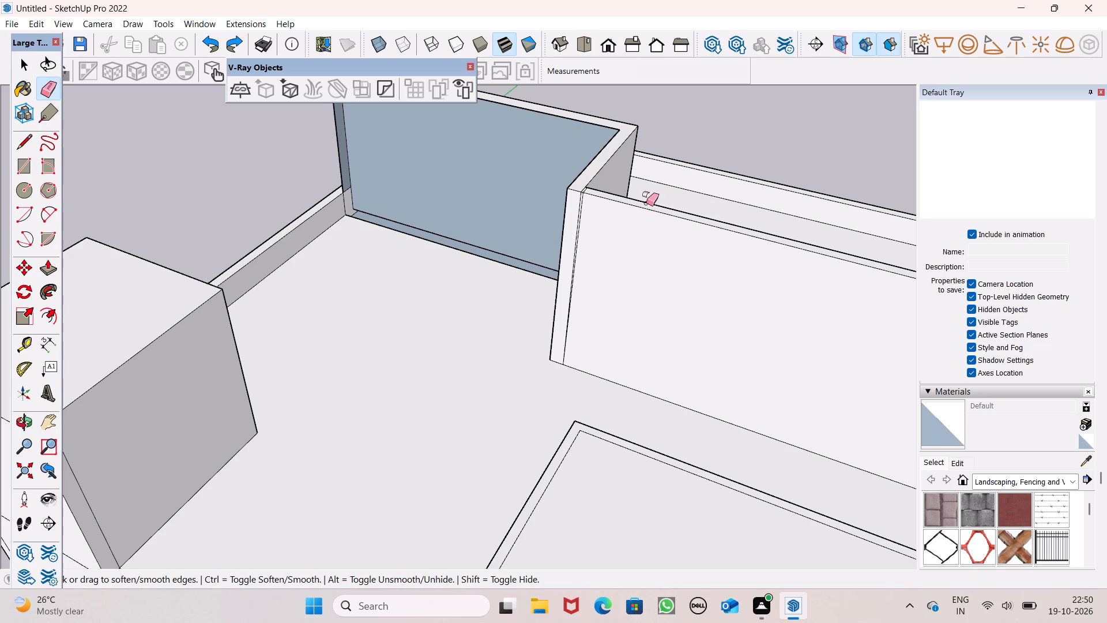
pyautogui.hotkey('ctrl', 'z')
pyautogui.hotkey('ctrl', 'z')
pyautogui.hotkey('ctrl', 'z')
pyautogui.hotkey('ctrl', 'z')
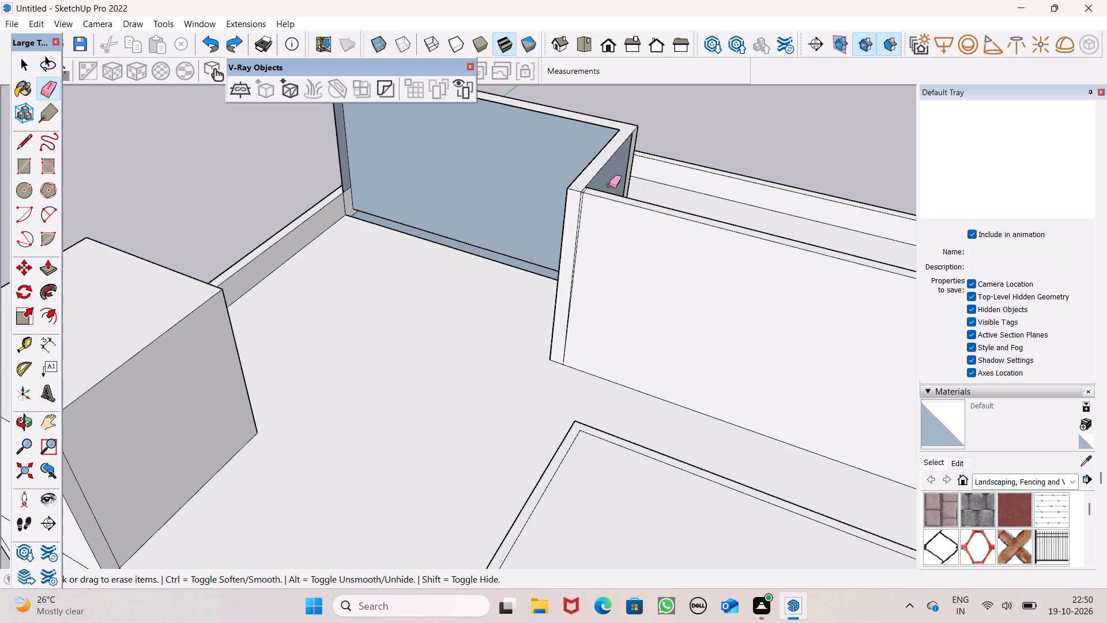
# Erase the paired seam lines on the top and outer face of the return wall's corner with the covered-bay wall half.
pyautogui.moveTo(599, 185); pyautogui.dragTo(492, 192, button='middle')
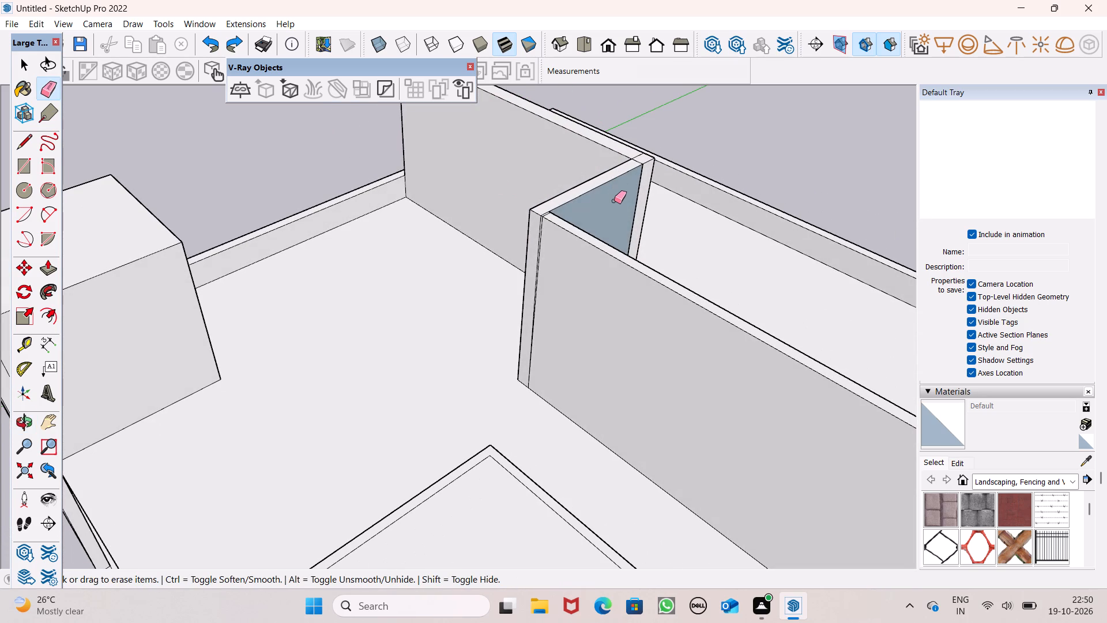
pyautogui.moveTo(547, 258); pyautogui.dragTo(613, 243, button='middle')
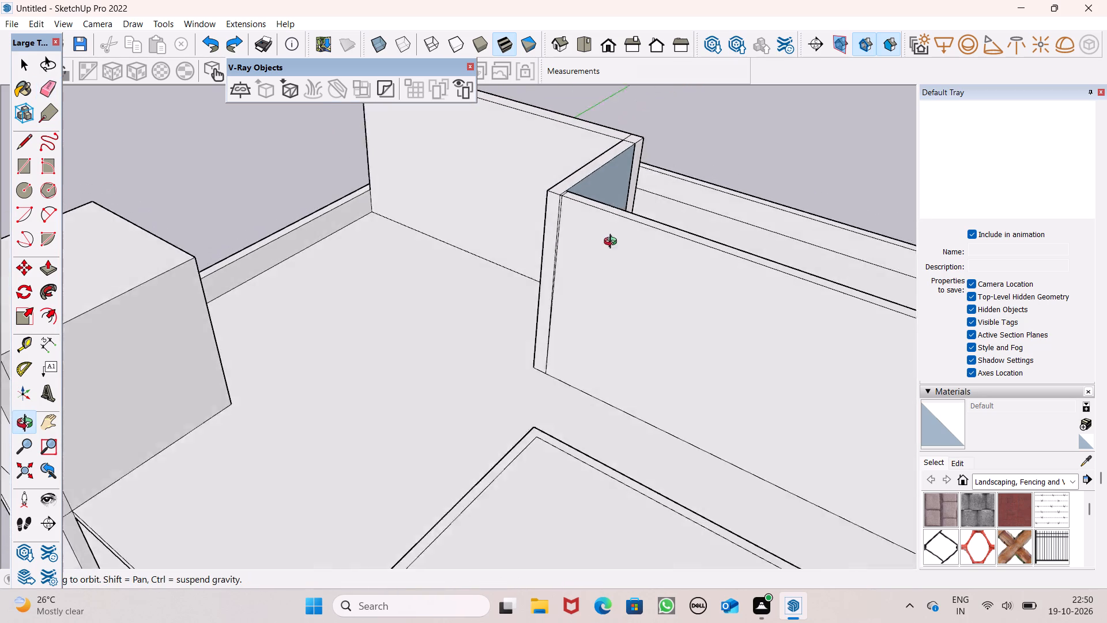
pyautogui.moveTo(613, 243); pyautogui.dragTo(652, 265, button='middle')
pyautogui.scroll(7, 638, 235)
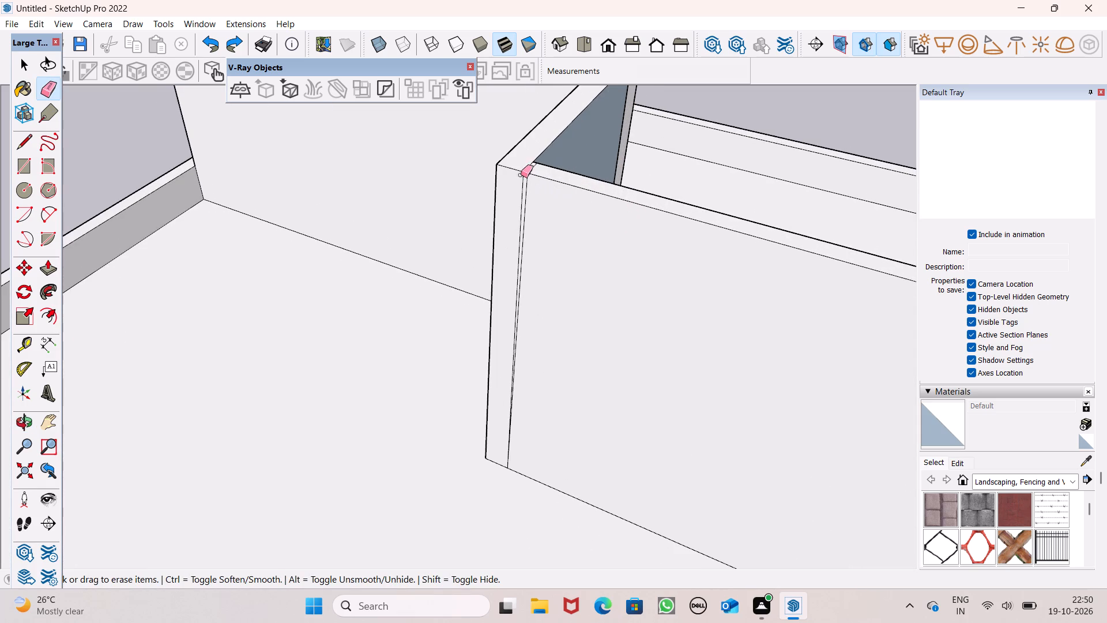
pyautogui.scroll(7, 521, 165)
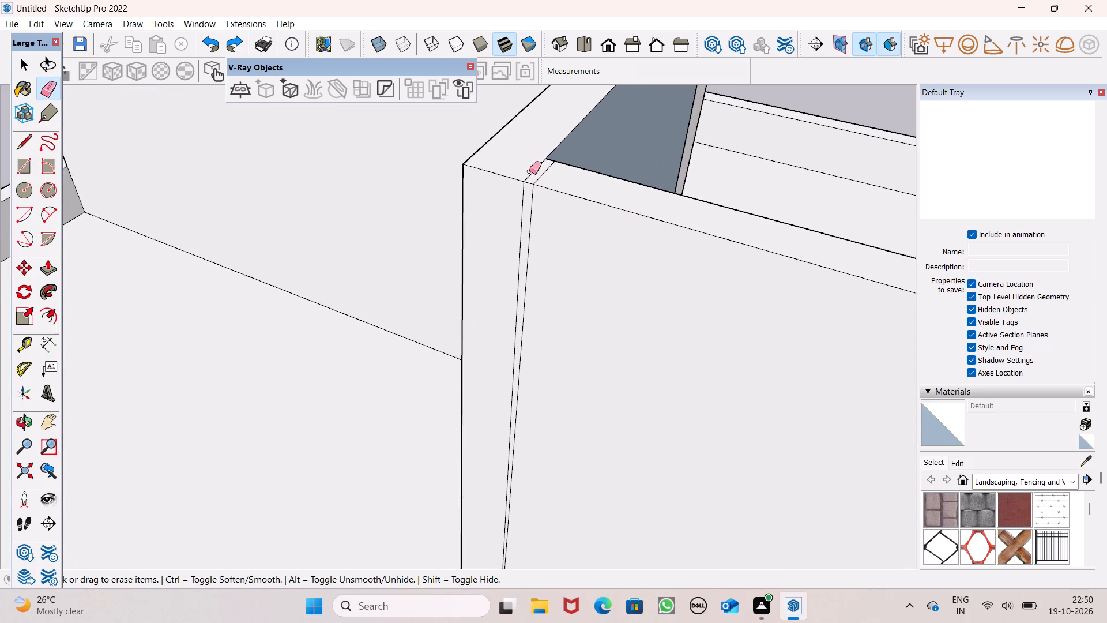
pyautogui.scroll(2, 529, 171)
pyautogui.moveTo(528, 175); pyautogui.dragTo(545, 181)
pyautogui.moveTo(525, 214); pyautogui.dragTo(525, 223)
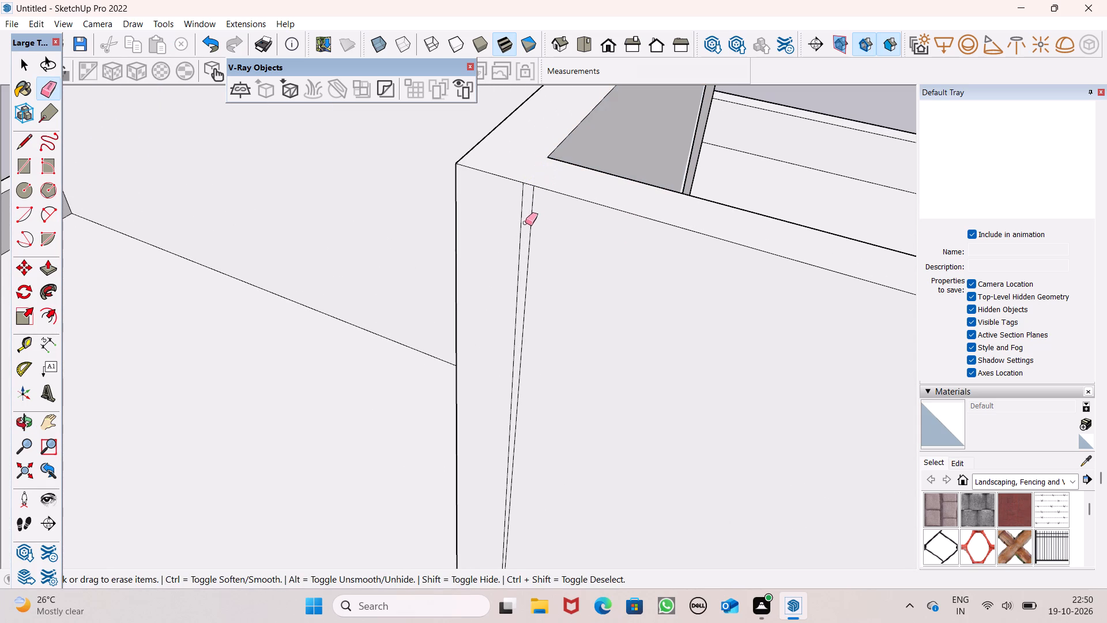
pyautogui.moveTo(525, 223); pyautogui.dragTo(528, 229)
pyautogui.click(528, 229)
pyautogui.doubleClick(529, 228)
# Examine the return wall's joint with the wall half away from the covered bay, from above and from its face.
pyautogui.scroll(-6, 527, 223)
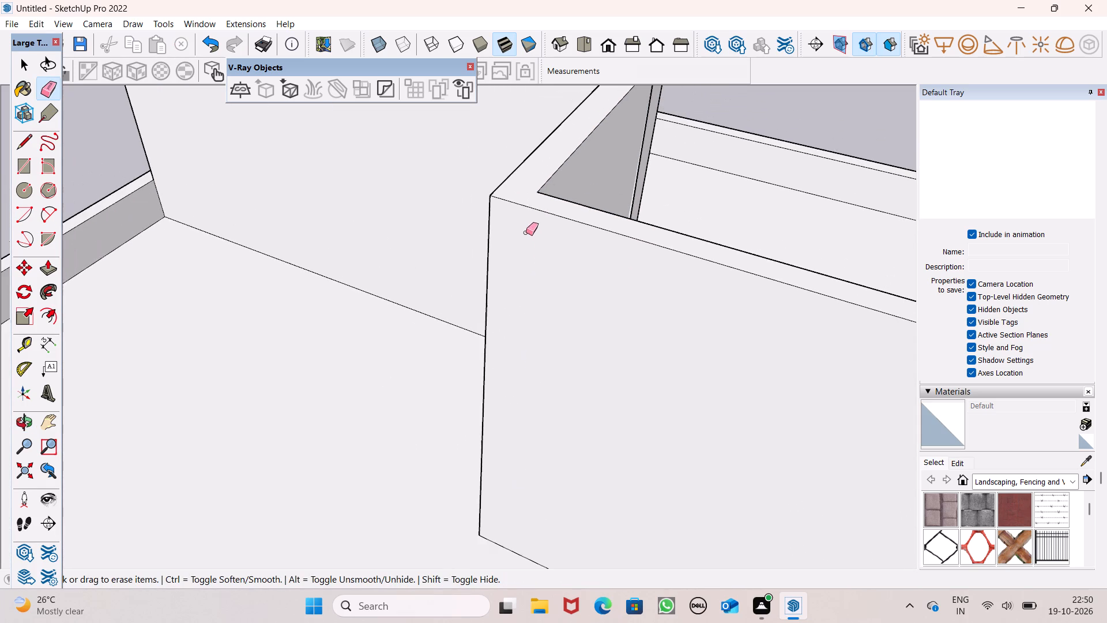
pyautogui.scroll(-2, 526, 232)
pyautogui.moveTo(549, 224); pyautogui.dragTo(480, 231, button='middle')
pyautogui.scroll(1, 480, 231)
pyautogui.scroll(-4, 458, 226)
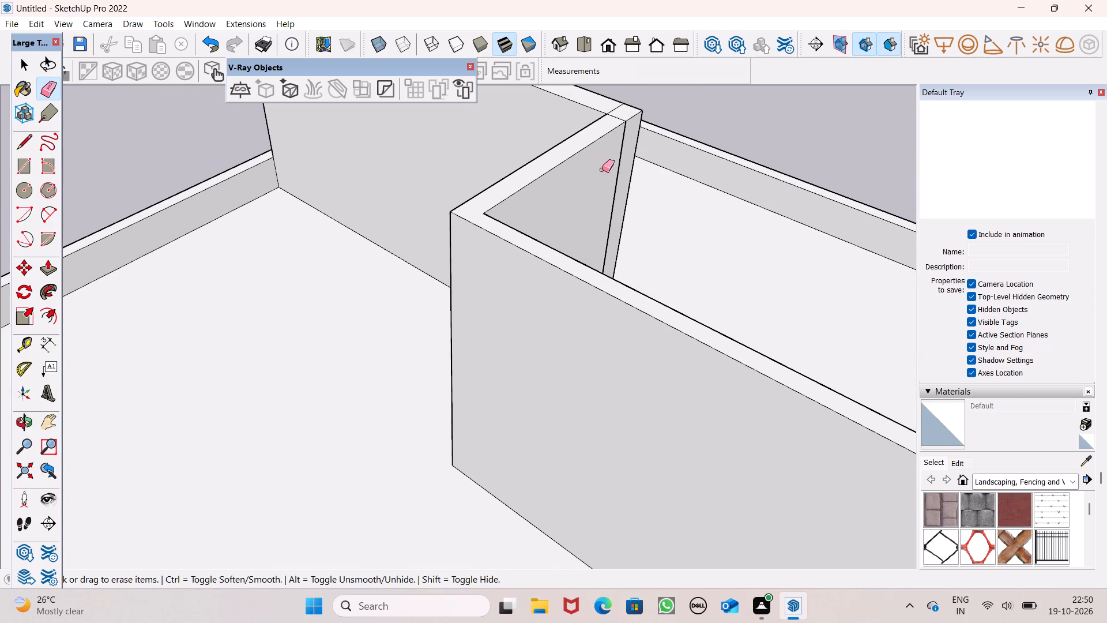
pyautogui.scroll(6, 623, 160)
pyautogui.moveTo(642, 149); pyautogui.dragTo(534, 211, button='middle')
pyautogui.scroll(1, 536, 211)
pyautogui.scroll(1, 407, 300)
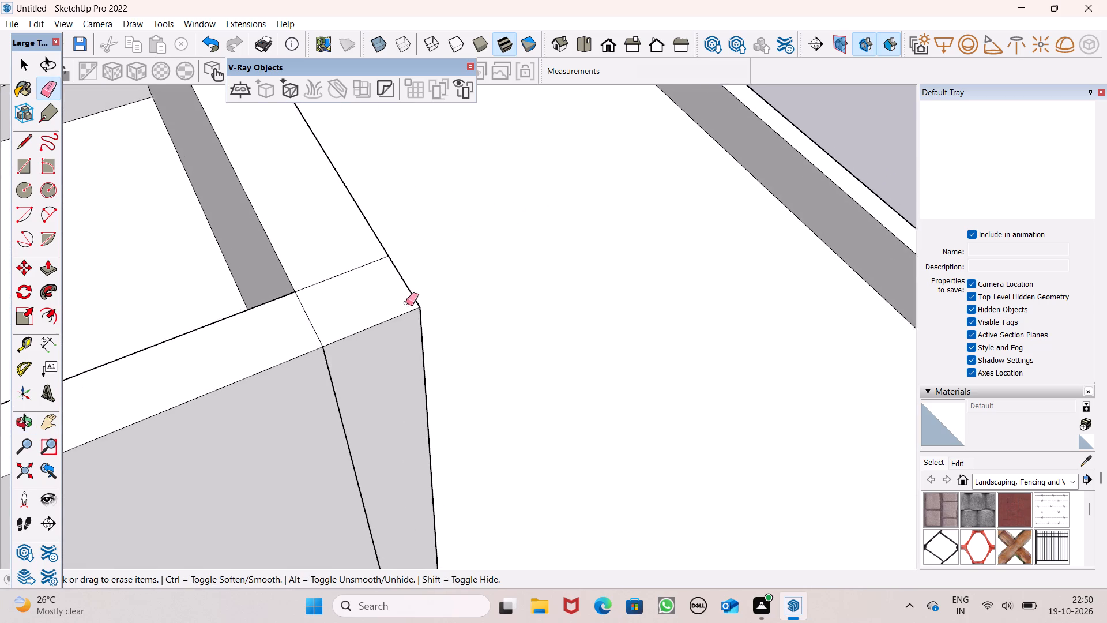
pyautogui.scroll(5, 406, 303)
pyautogui.scroll(-6, 506, 181)
pyautogui.moveTo(454, 269); pyautogui.dragTo(133, 198, button='middle')
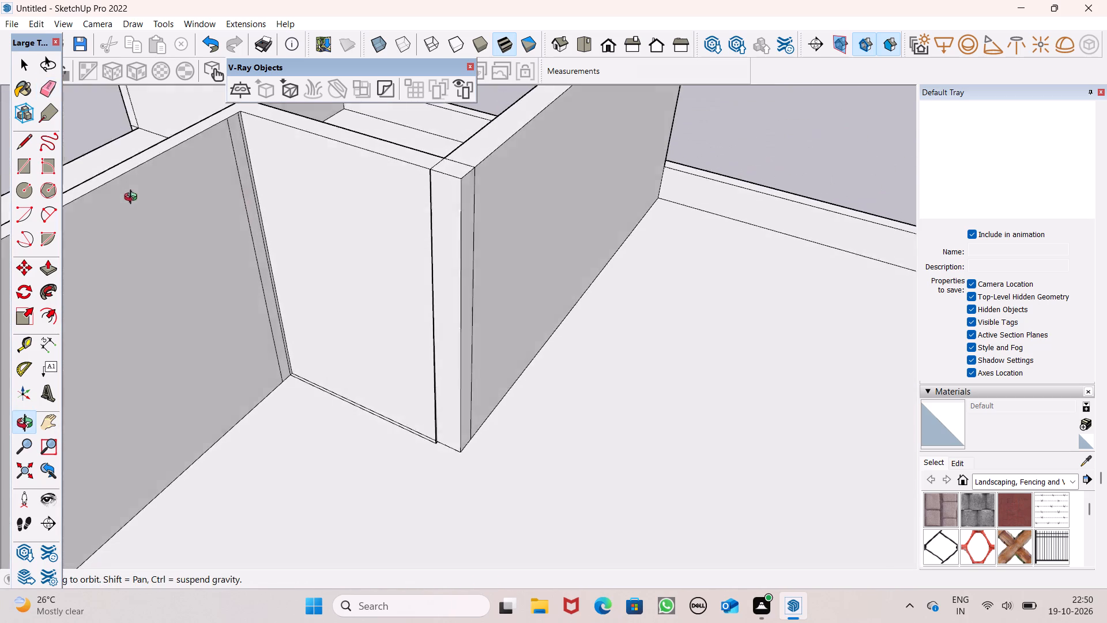
pyautogui.moveTo(133, 198); pyautogui.dragTo(131, 198, button='middle')
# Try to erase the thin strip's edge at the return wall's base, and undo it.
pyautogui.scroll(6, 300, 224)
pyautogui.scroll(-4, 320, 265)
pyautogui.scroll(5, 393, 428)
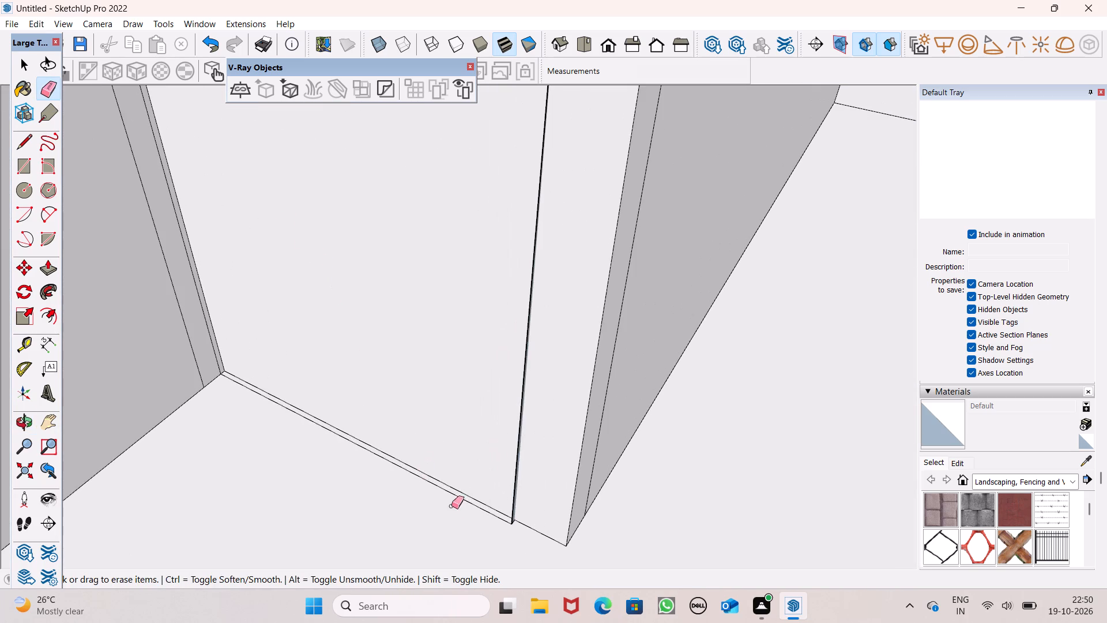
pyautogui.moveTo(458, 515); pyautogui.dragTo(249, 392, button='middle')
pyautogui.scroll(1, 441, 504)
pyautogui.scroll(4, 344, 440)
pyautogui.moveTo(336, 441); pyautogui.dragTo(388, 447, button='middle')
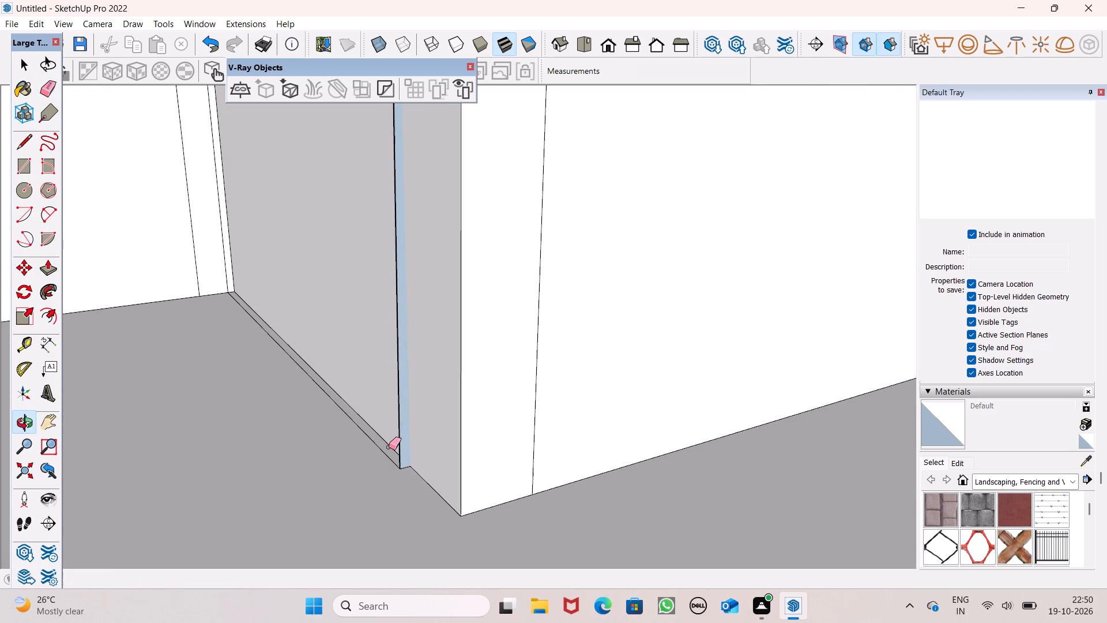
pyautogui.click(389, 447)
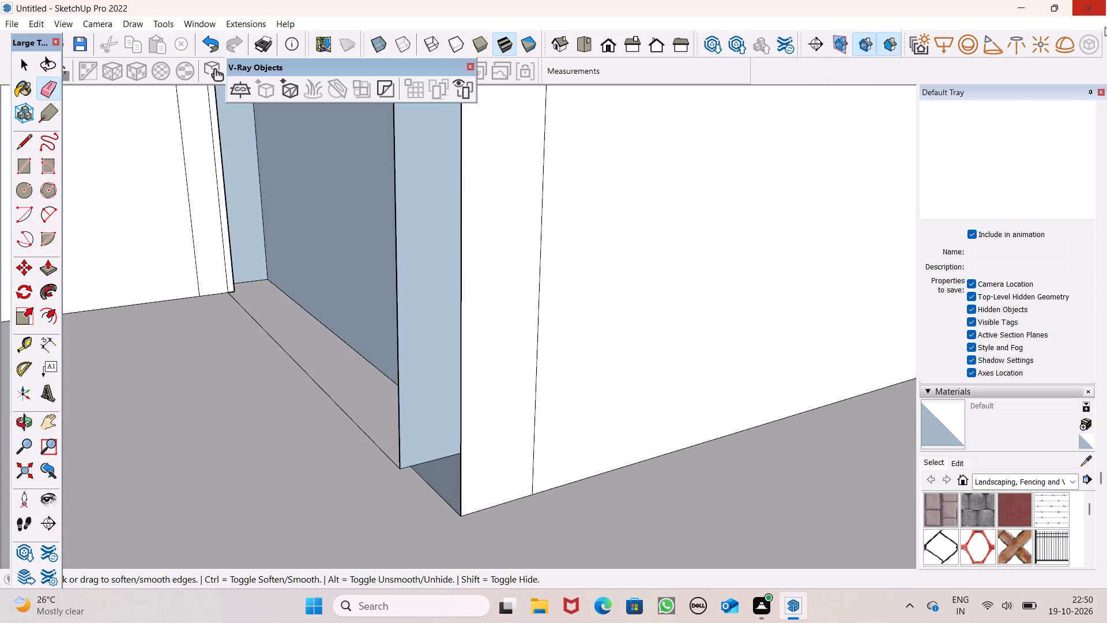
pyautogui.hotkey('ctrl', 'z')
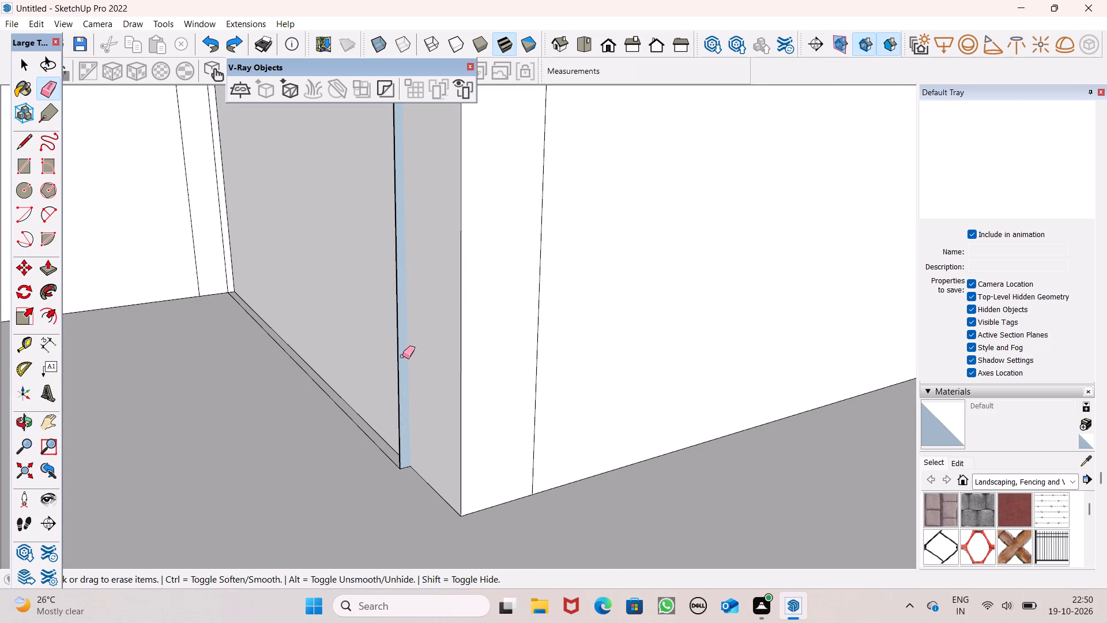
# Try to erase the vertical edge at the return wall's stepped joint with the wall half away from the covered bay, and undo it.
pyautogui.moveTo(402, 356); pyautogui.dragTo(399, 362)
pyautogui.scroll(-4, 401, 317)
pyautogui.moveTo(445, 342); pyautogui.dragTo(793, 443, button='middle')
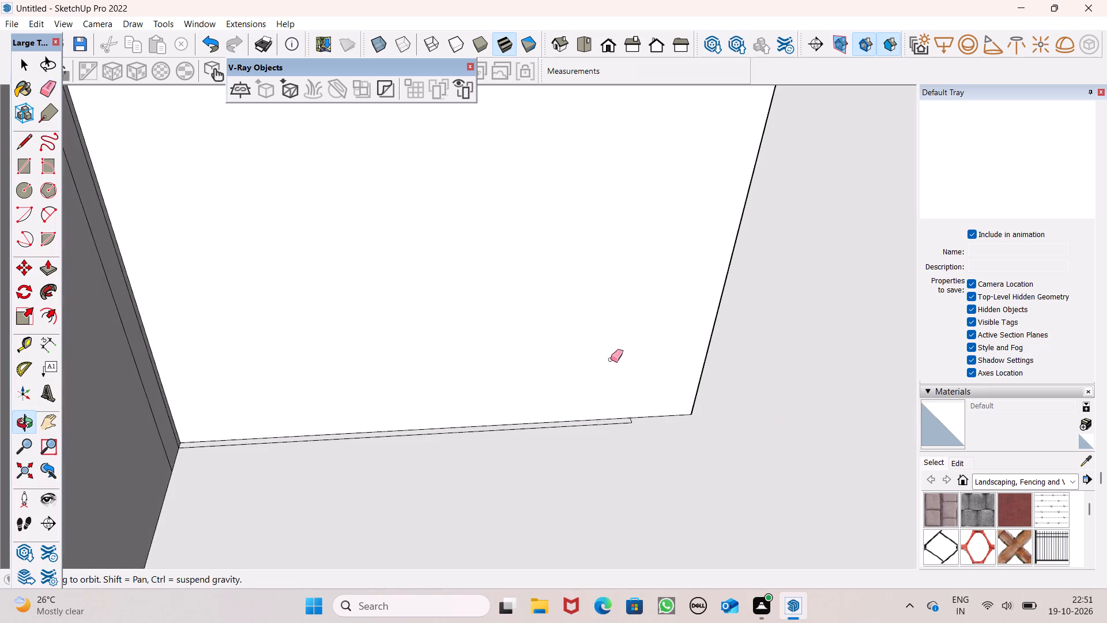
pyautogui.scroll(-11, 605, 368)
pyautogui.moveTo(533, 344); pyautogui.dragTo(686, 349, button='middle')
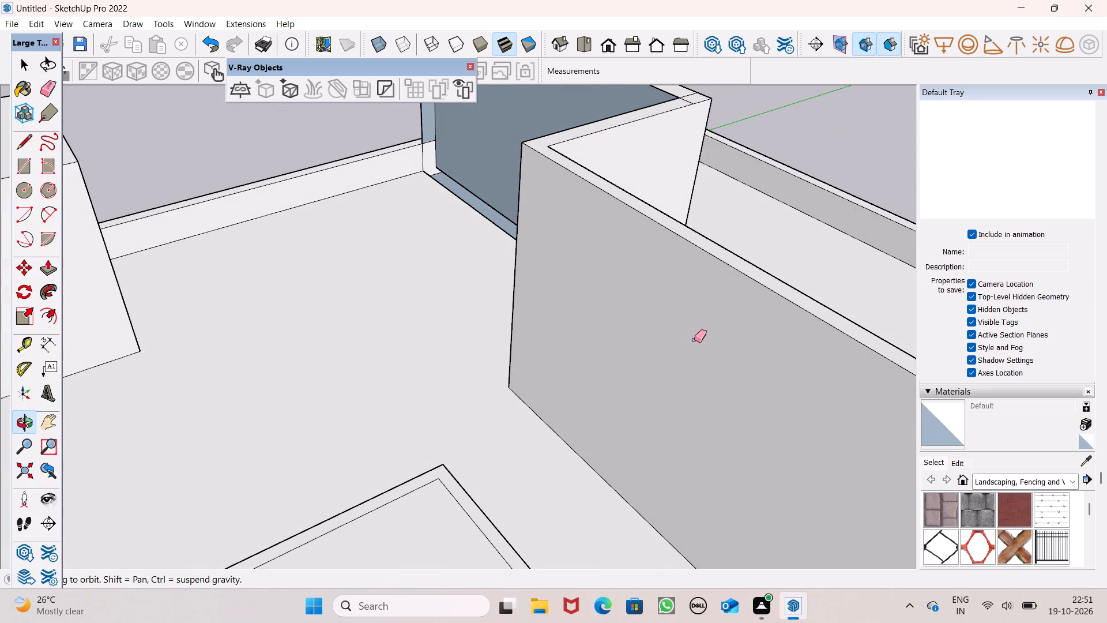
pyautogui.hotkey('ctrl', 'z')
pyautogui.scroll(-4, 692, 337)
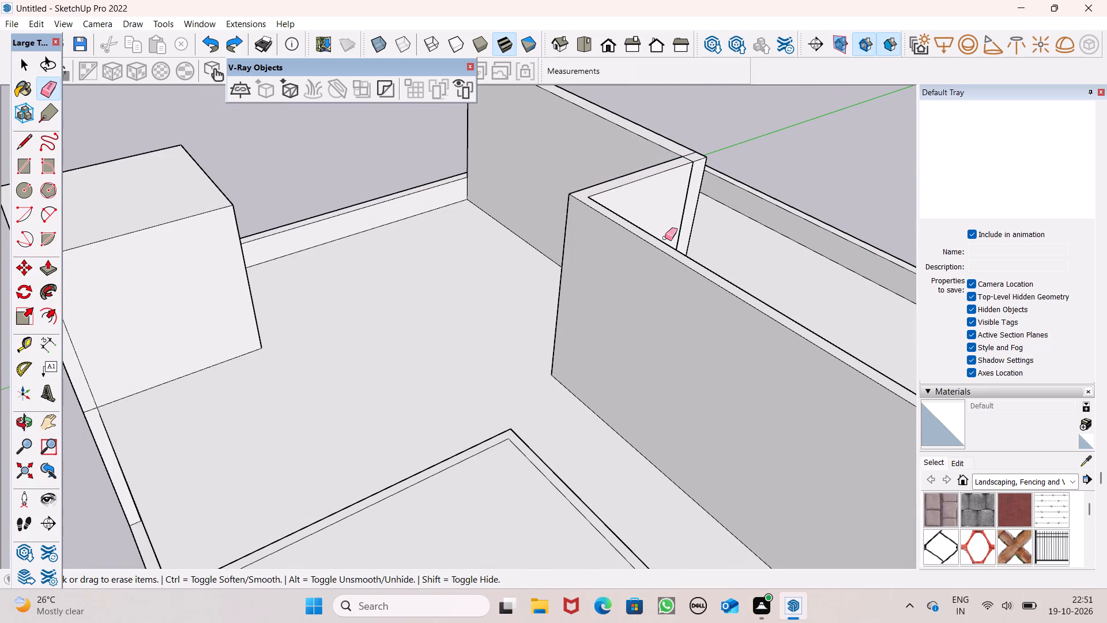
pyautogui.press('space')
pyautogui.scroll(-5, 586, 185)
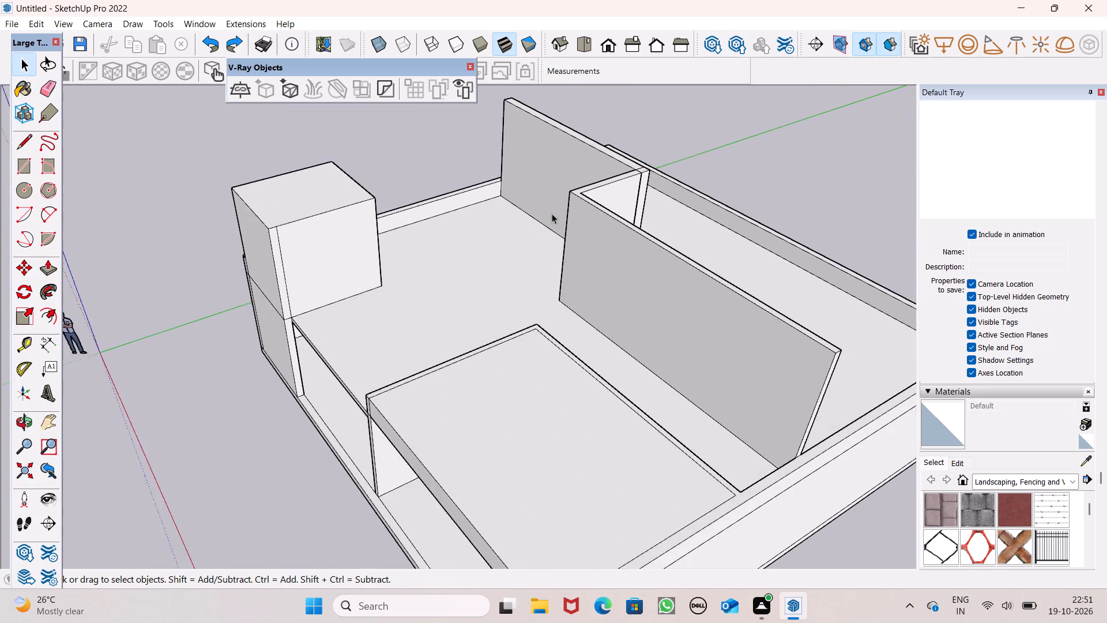
# Erase the vertical seam line beside the outer corner on the corner block's upper side face, above the parapet.
pyautogui.moveTo(555, 217); pyautogui.dragTo(784, 198, button='middle')
pyautogui.scroll(-2, 605, 157)
pyautogui.moveTo(608, 211); pyautogui.dragTo(896, 403, button='middle')
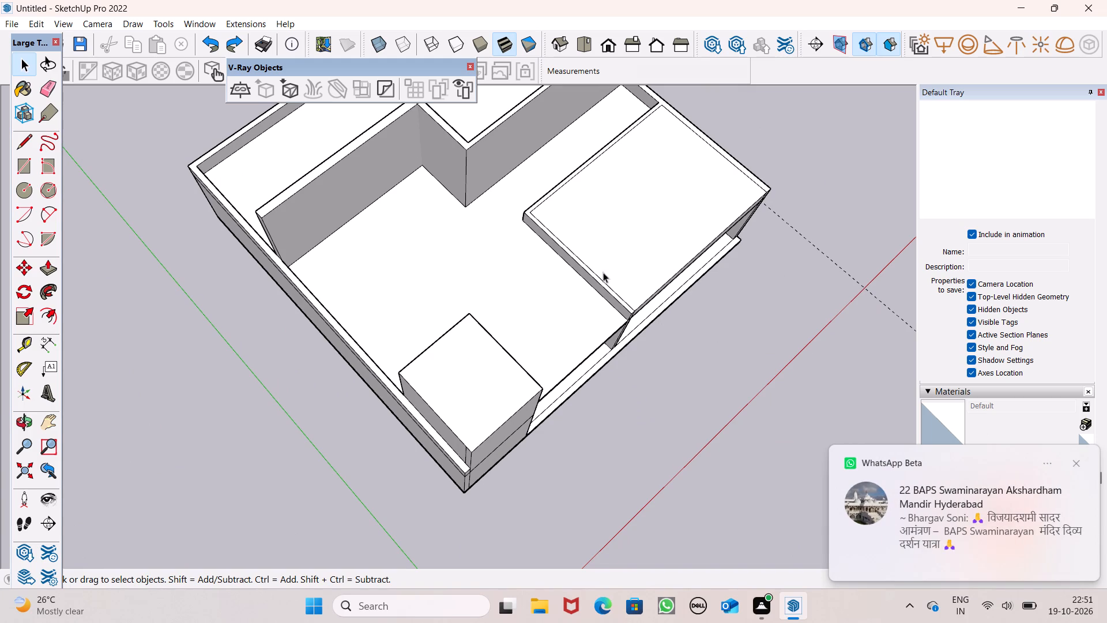
pyautogui.moveTo(425, 322); pyautogui.dragTo(470, 97, button='middle')
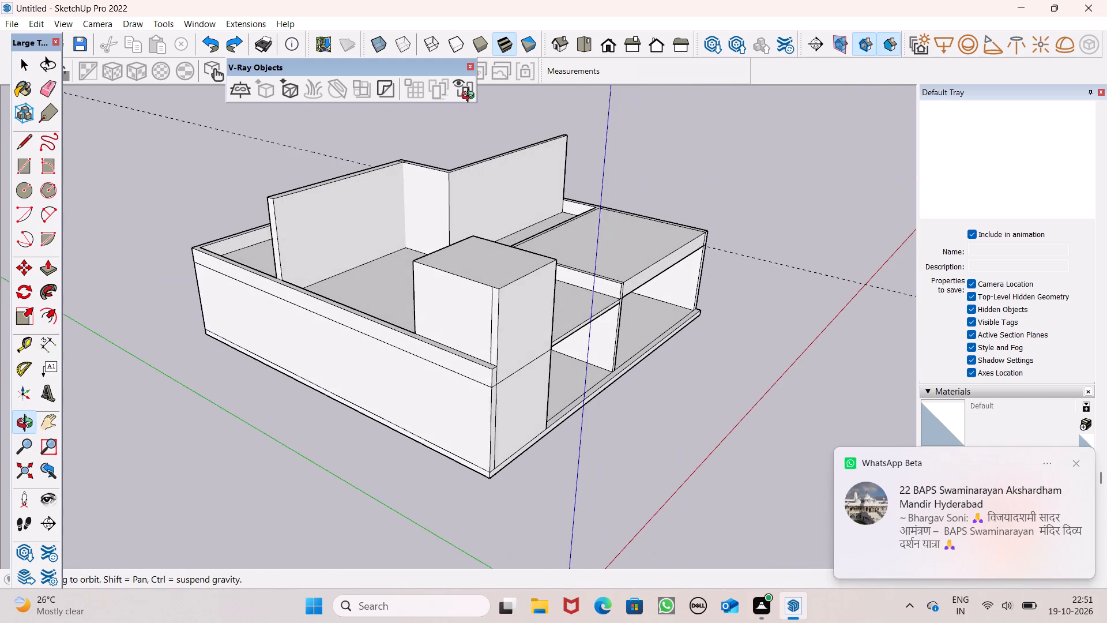
pyautogui.moveTo(470, 97); pyautogui.dragTo(470, 97, button='middle')
pyautogui.scroll(-2, 457, 219)
pyautogui.scroll(-1, 585, 107)
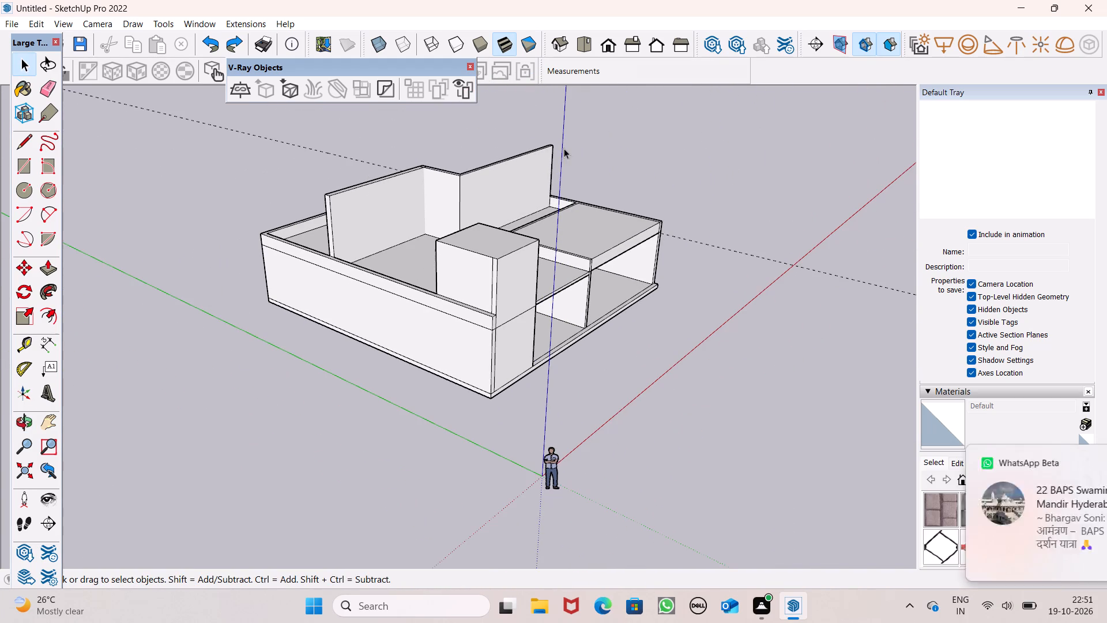
pyautogui.scroll(7, 455, 282)
pyautogui.moveTo(455, 282); pyautogui.dragTo(426, 292, button='middle')
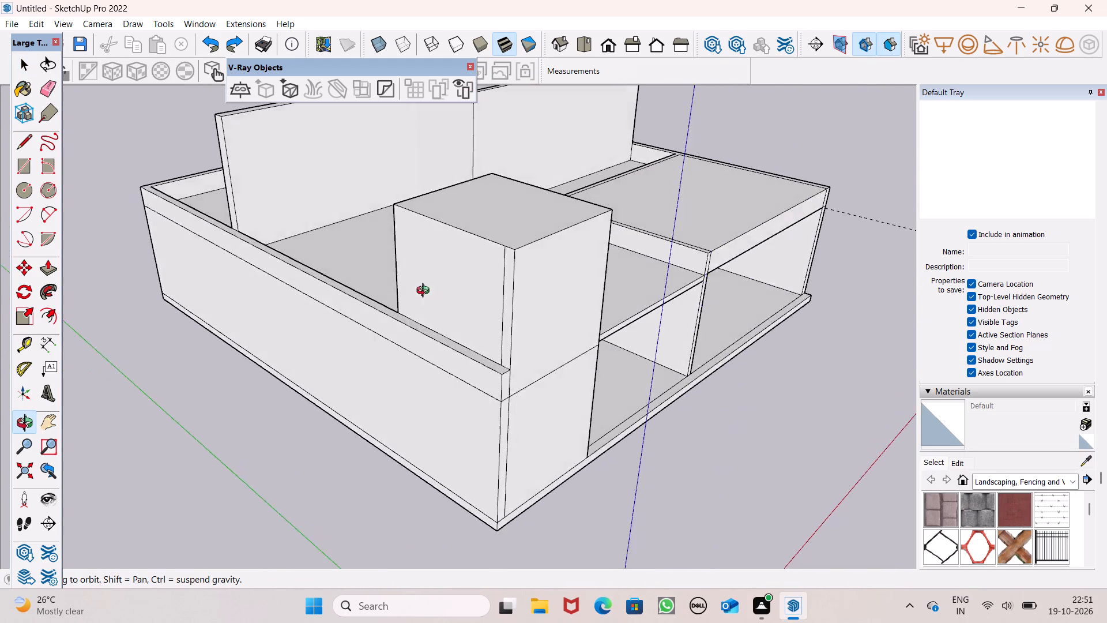
pyautogui.moveTo(426, 292); pyautogui.dragTo(312, 242, button='middle')
pyautogui.scroll(1, 312, 245)
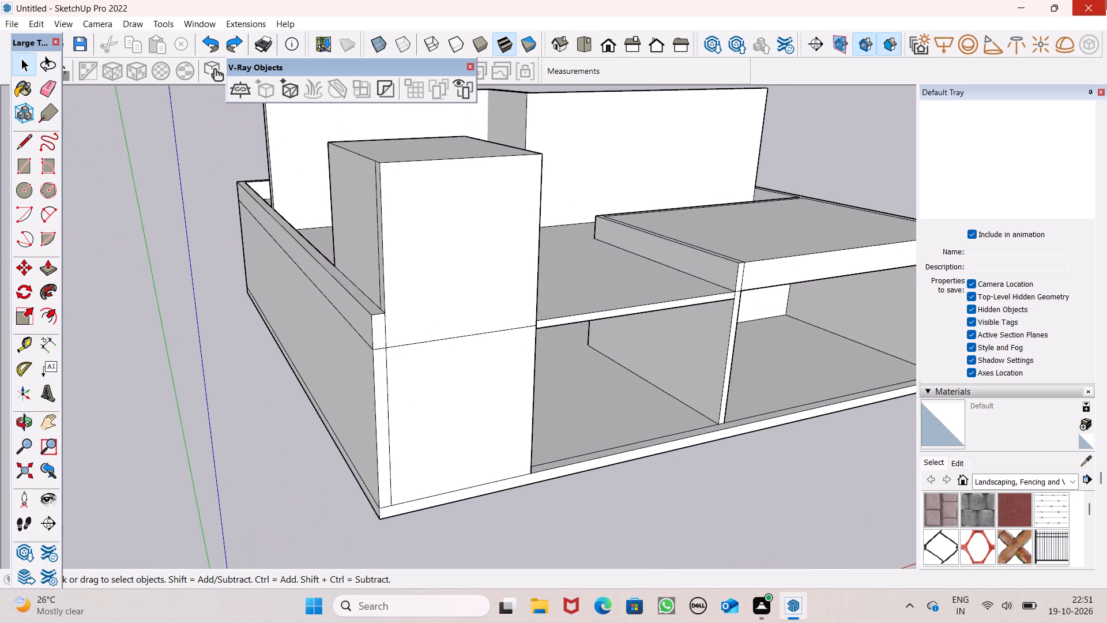
pyautogui.moveTo(362, 228); pyautogui.dragTo(415, 301, button='middle')
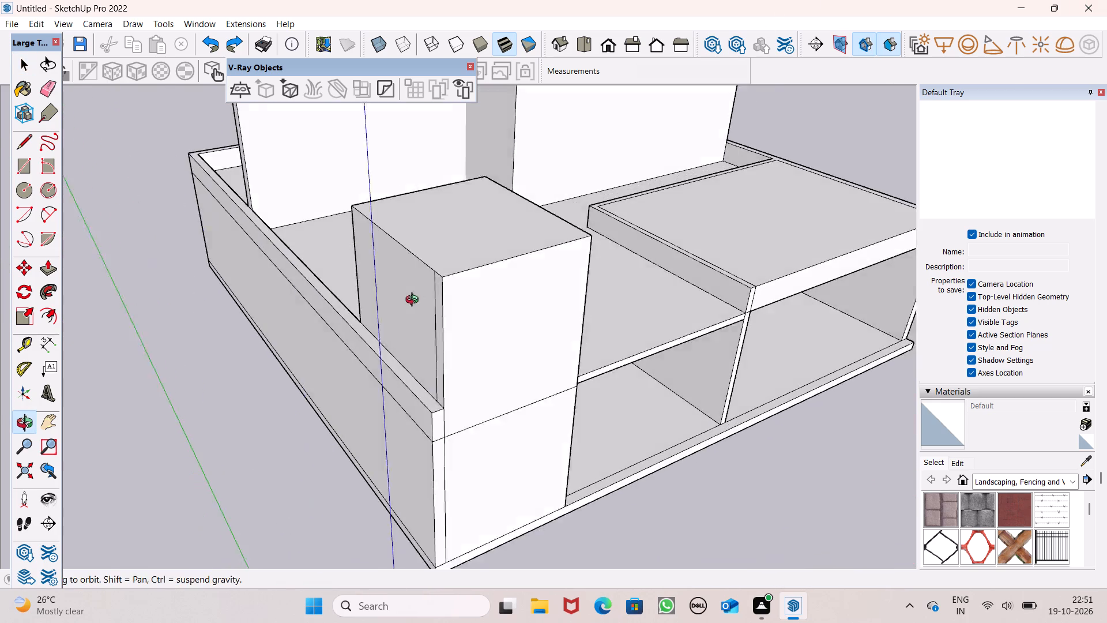
pyautogui.moveTo(415, 301); pyautogui.dragTo(428, 316, button='middle')
pyautogui.scroll(4, 471, 385)
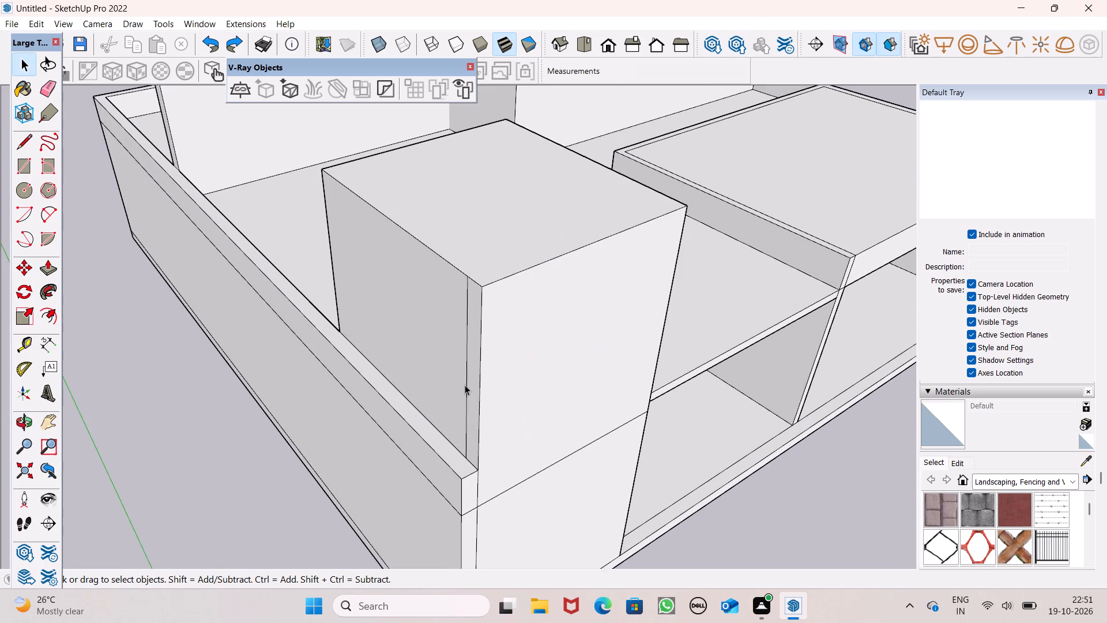
pyautogui.click(468, 385)
pyautogui.press('Delete')
# Push the corner block's top face down 5' 9 3/16" so it sits level with the parapet top.
pyautogui.scroll(-3, 461, 381)
pyautogui.click(57, 271)
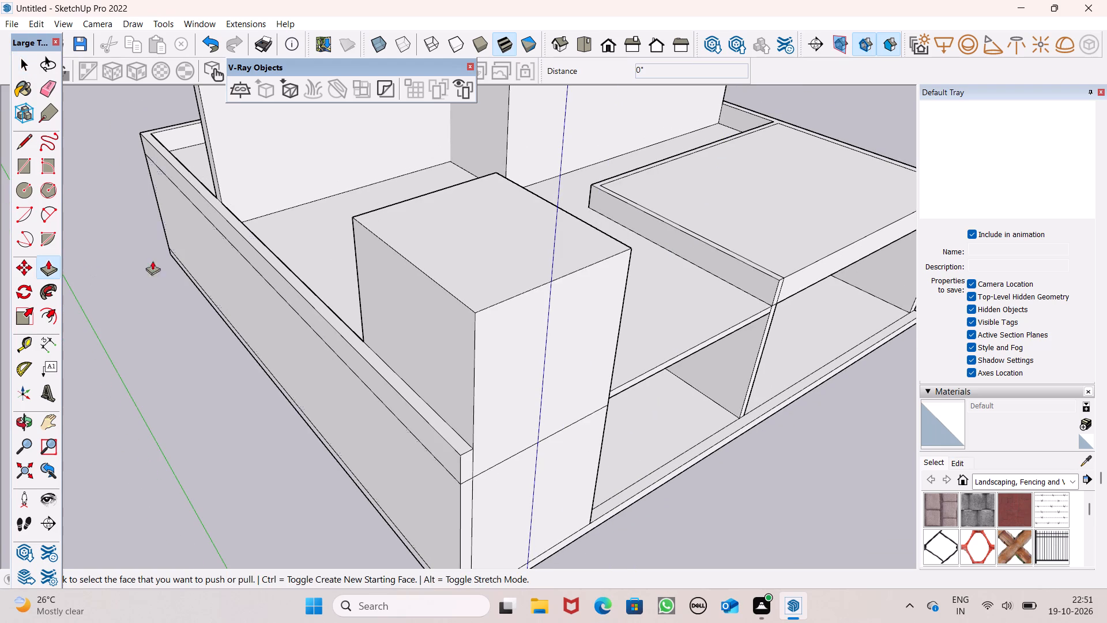
pyautogui.moveTo(458, 275); pyautogui.dragTo(465, 316)
pyautogui.click(465, 316)
pyautogui.scroll(-3, 308, 318)
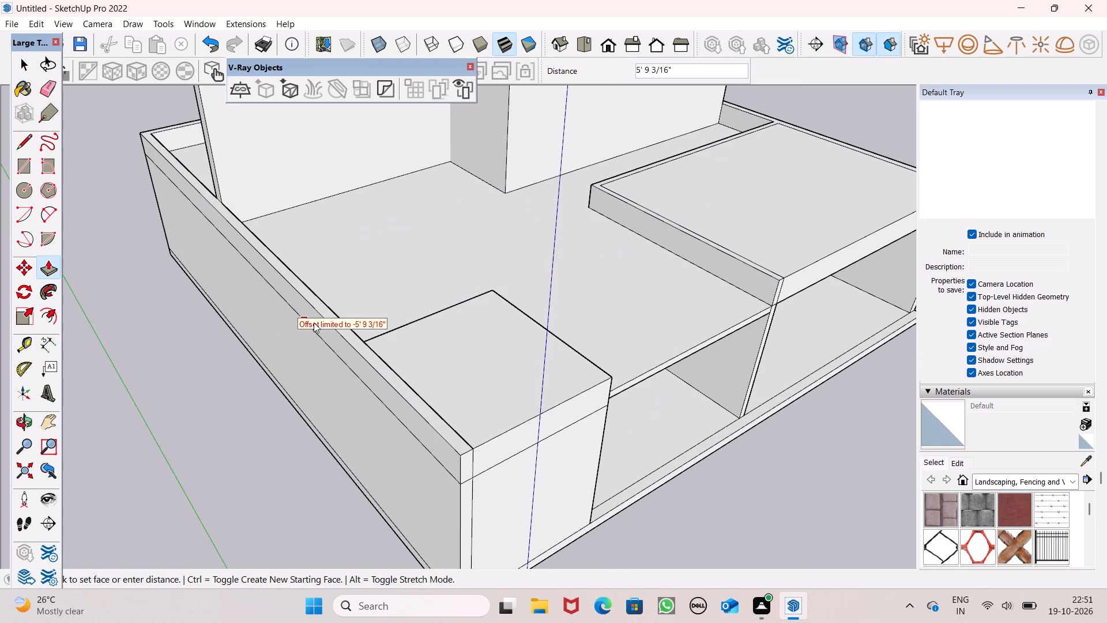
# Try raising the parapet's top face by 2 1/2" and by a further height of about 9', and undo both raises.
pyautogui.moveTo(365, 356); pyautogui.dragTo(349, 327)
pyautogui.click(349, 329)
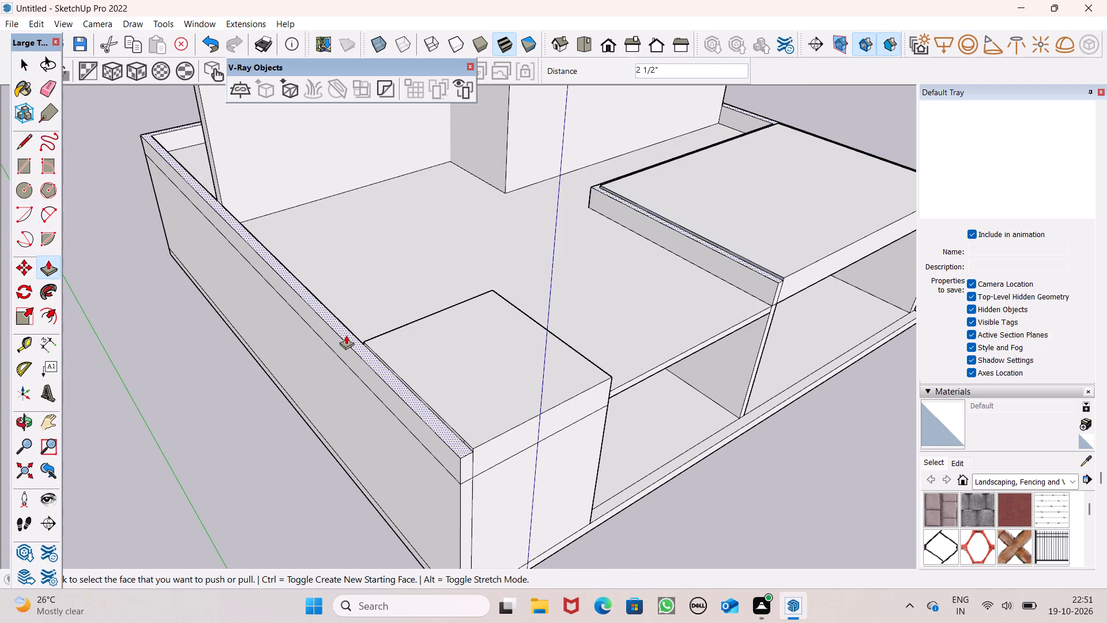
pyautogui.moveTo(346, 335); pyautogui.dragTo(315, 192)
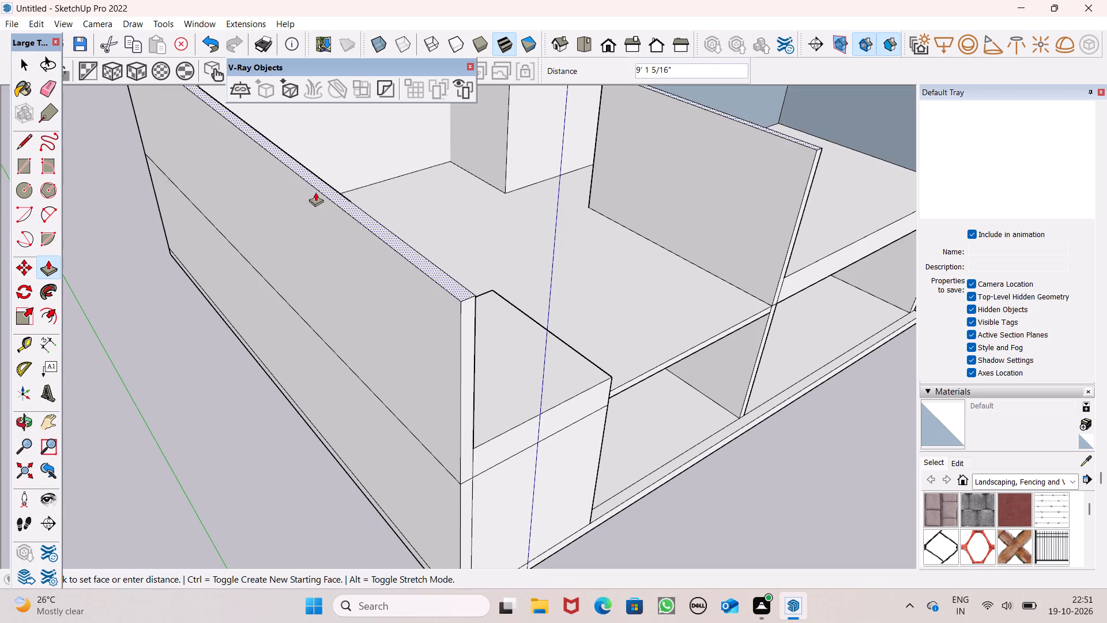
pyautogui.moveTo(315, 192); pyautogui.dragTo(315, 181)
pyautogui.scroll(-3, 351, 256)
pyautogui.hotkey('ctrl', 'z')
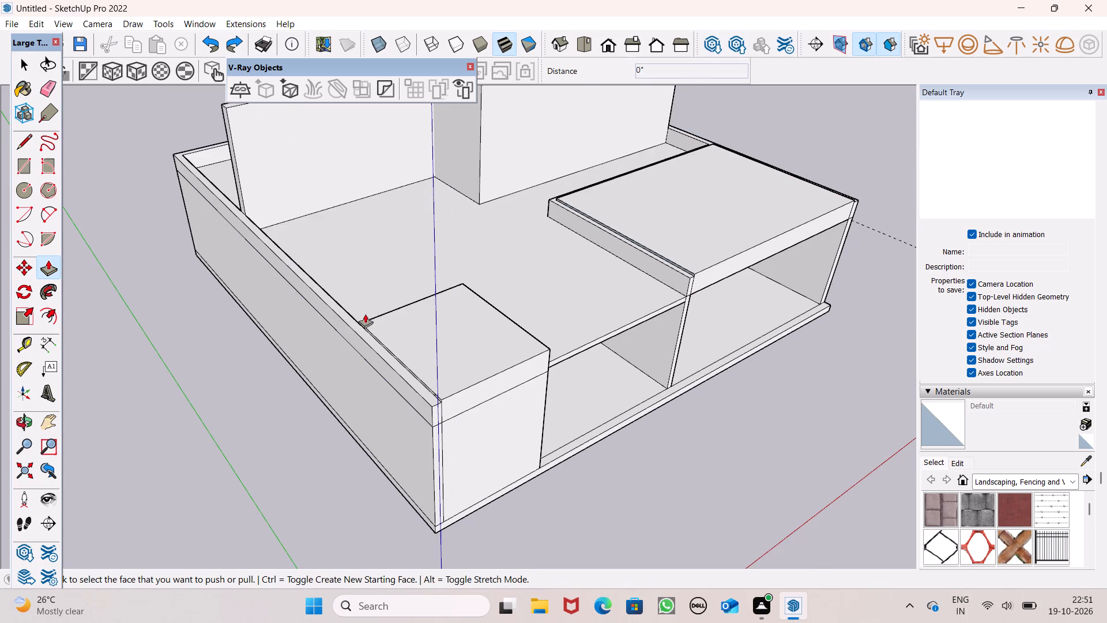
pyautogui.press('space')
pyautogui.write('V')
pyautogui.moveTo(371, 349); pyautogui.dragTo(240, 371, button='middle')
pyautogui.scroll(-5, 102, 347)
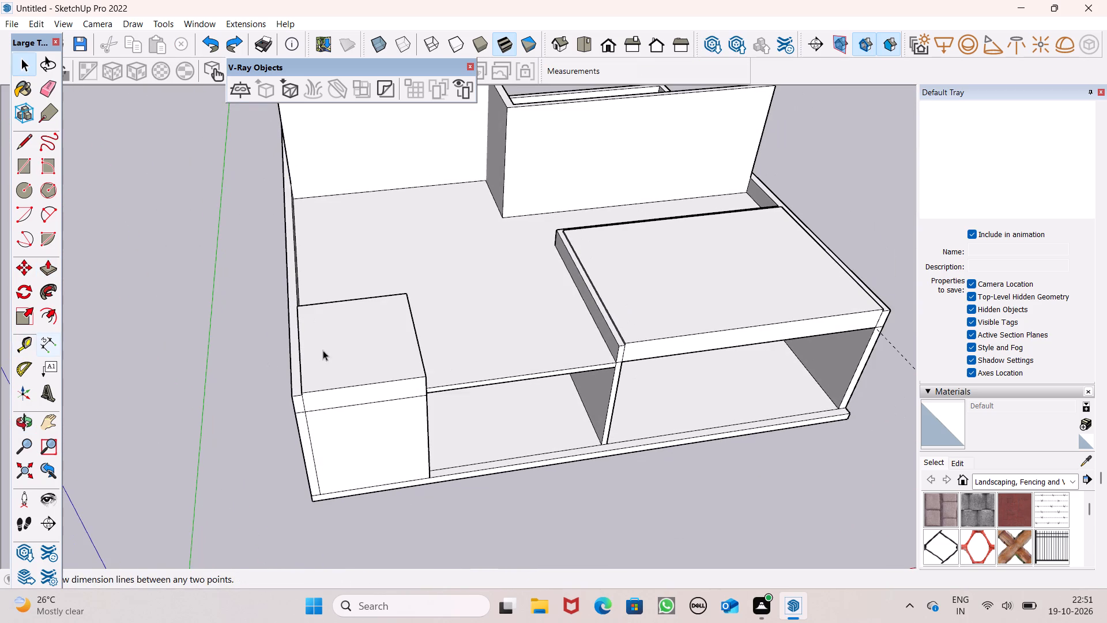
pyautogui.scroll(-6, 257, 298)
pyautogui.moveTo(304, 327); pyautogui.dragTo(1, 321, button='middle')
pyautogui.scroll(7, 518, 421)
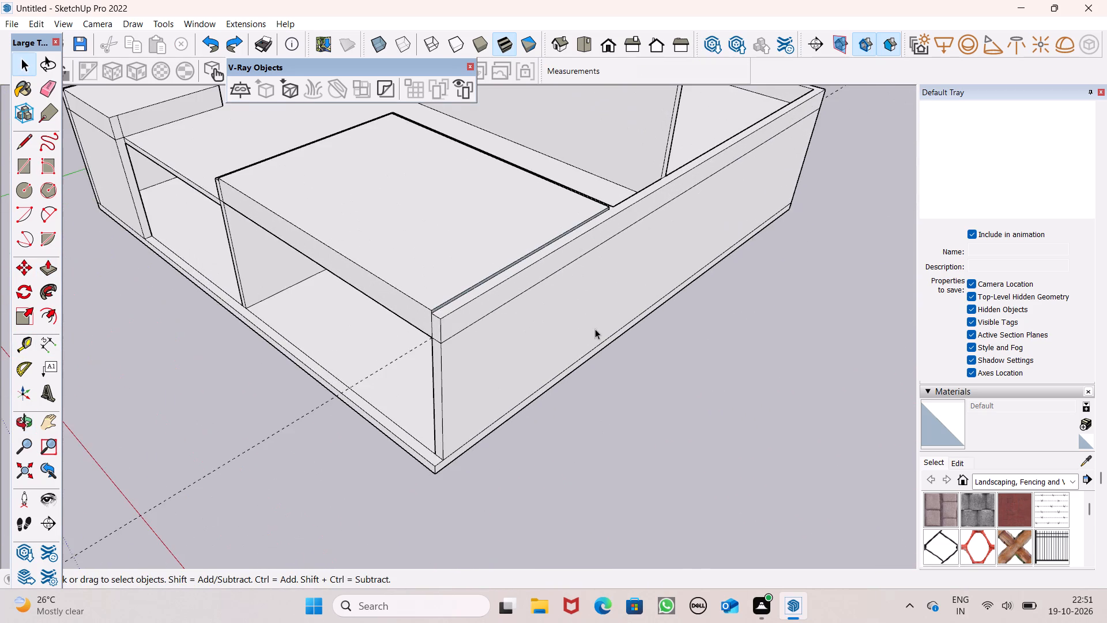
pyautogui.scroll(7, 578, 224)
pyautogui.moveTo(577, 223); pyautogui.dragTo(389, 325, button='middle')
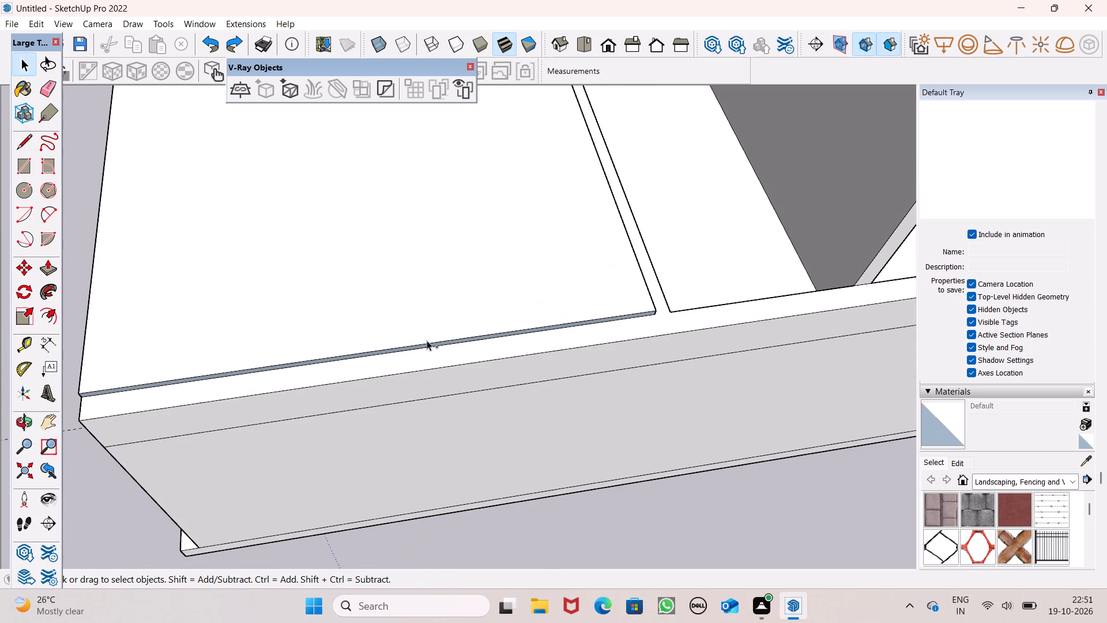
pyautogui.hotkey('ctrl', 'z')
# Draw a 6" line across the covered bay's rim, joining its inner roof corner to the adjoining parapet corner.
pyautogui.scroll(-5, 431, 337)
pyautogui.scroll(-4, 209, 426)
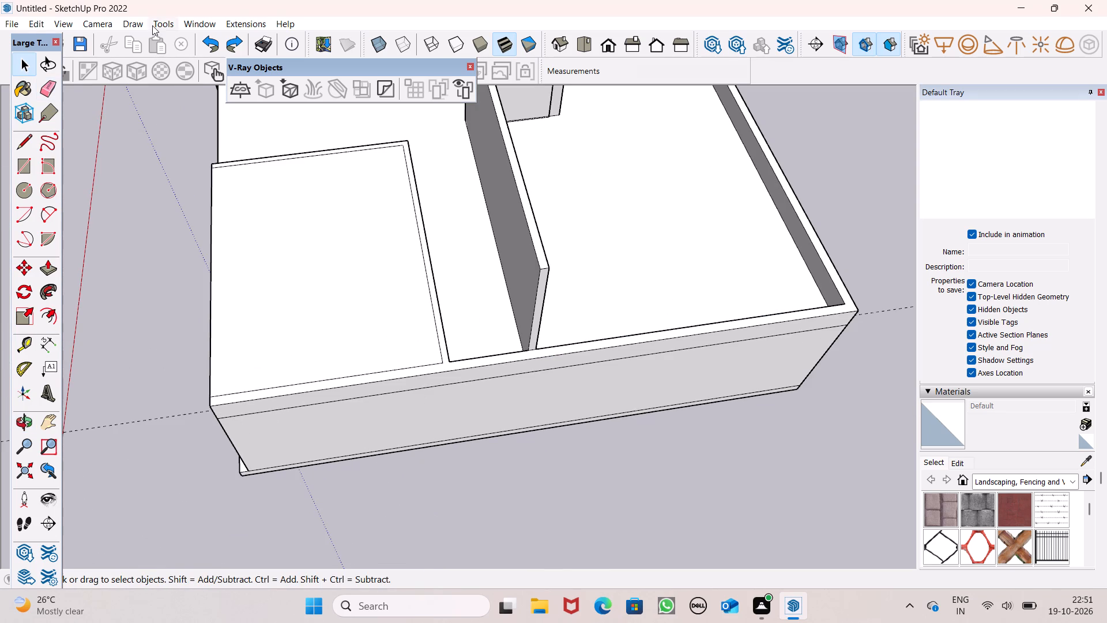
pyautogui.click(35, 138)
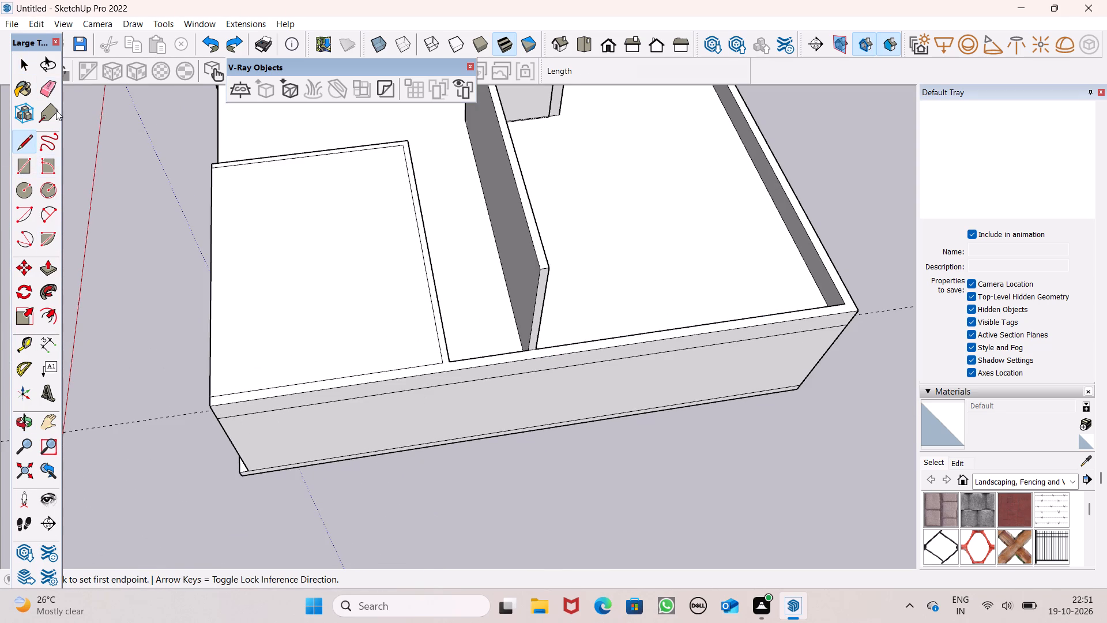
pyautogui.scroll(5, 502, 557)
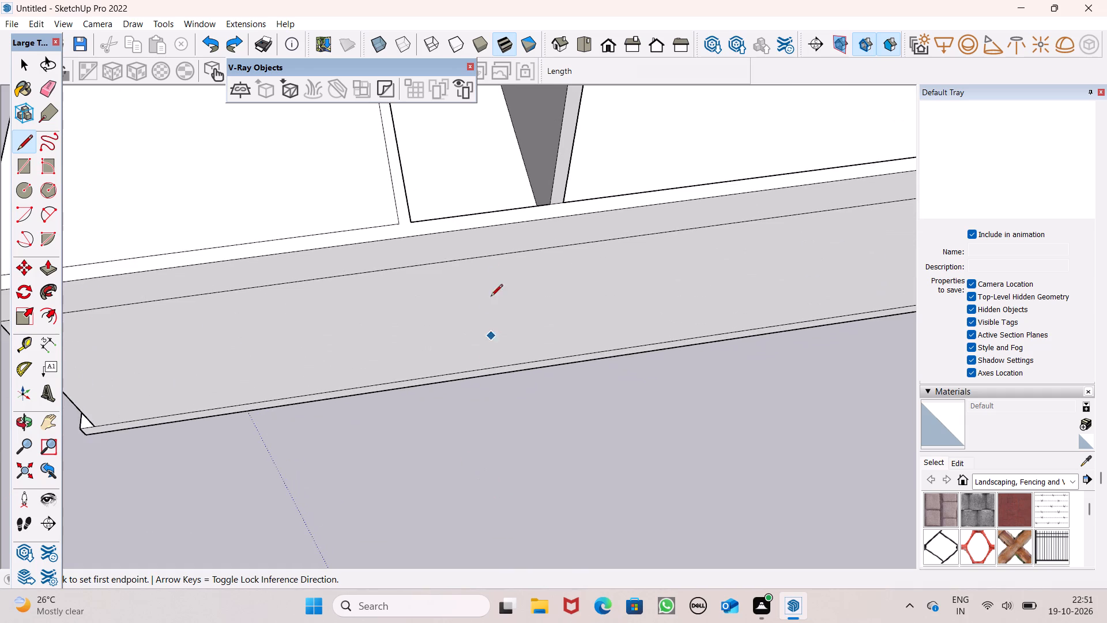
pyautogui.scroll(3, 474, 274)
pyautogui.moveTo(406, 247); pyautogui.dragTo(450, 472, button='middle')
pyautogui.scroll(7, 427, 403)
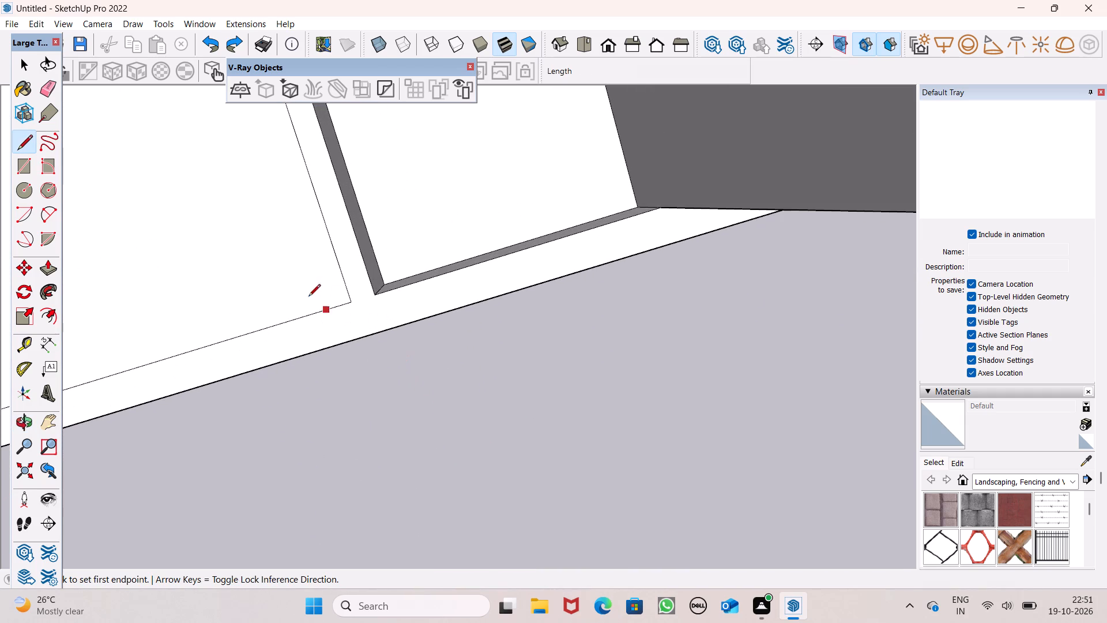
pyautogui.click(345, 303)
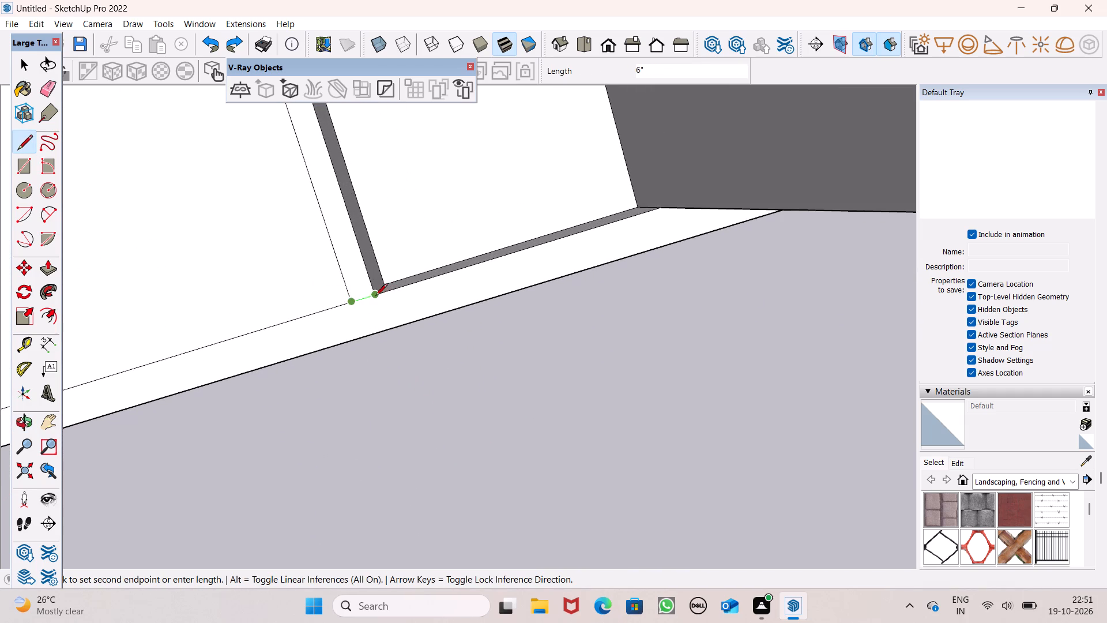
pyautogui.click(374, 296)
# Examine the whole building from above and in the front view.
pyautogui.scroll(-7, 563, 286)
pyautogui.scroll(-4, 617, 290)
pyautogui.scroll(-4, 788, 412)
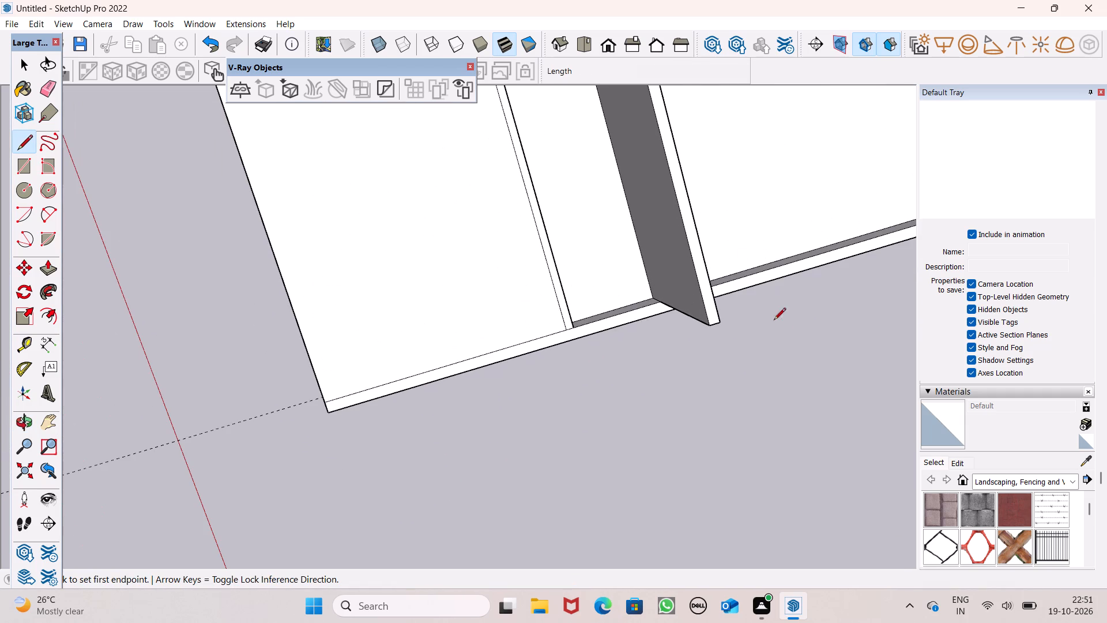
pyautogui.scroll(-5, 311, 187)
pyautogui.moveTo(309, 213); pyautogui.dragTo(411, 163, button='middle')
pyautogui.scroll(-4, 224, 199)
pyautogui.moveTo(184, 252); pyautogui.dragTo(457, 429, button='middle')
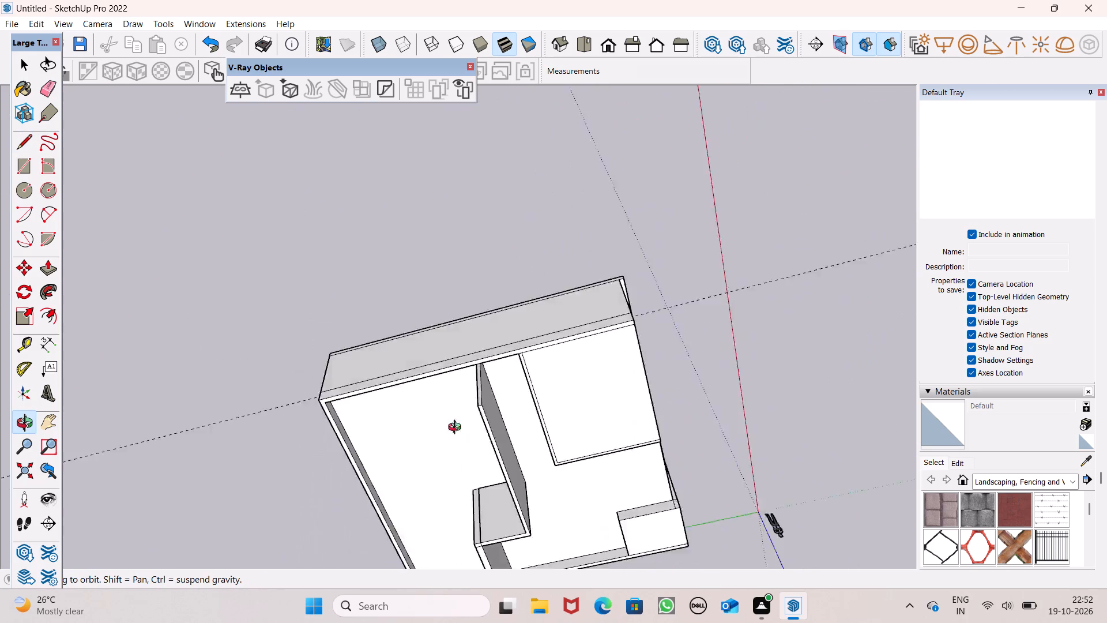
pyautogui.moveTo(457, 429); pyautogui.dragTo(0, 368, button='middle')
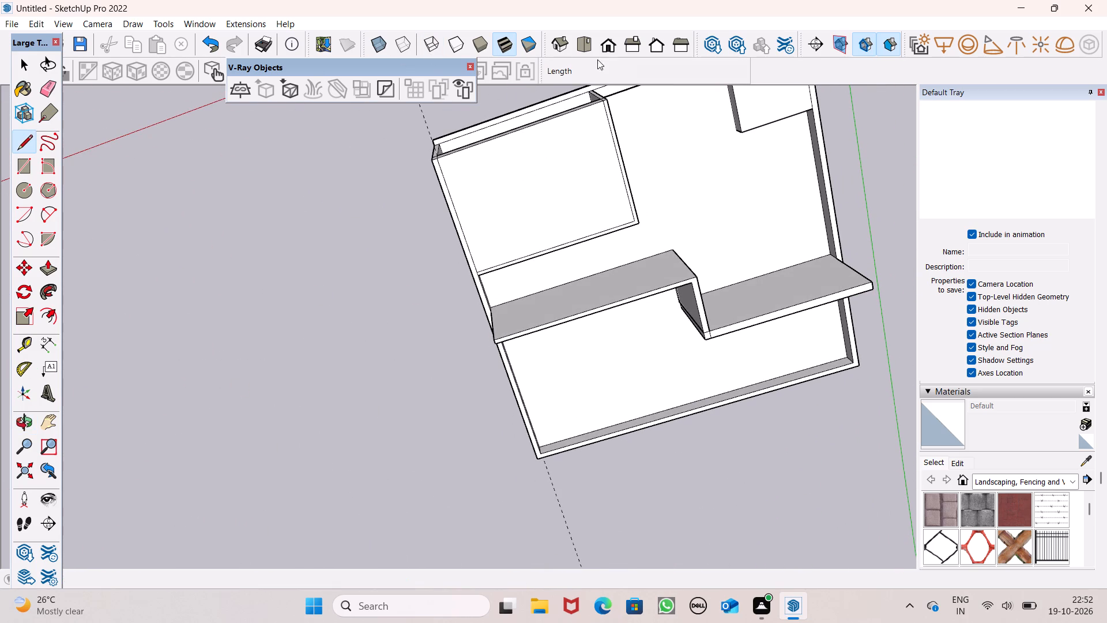
pyautogui.click(610, 52)
pyautogui.scroll(-2, 357, 318)
pyautogui.moveTo(358, 419); pyautogui.dragTo(359, 438, button='middle')
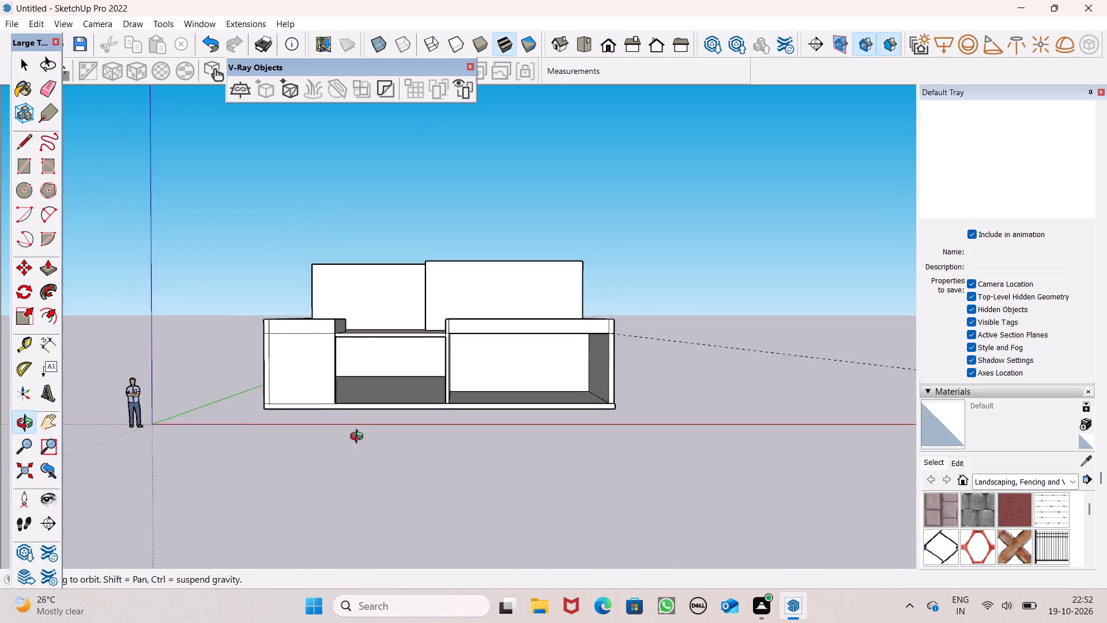
pyautogui.moveTo(359, 438); pyautogui.dragTo(350, 526, button='middle')
pyautogui.scroll(-3, 333, 406)
pyautogui.moveTo(330, 423); pyautogui.dragTo(282, 537, button='middle')
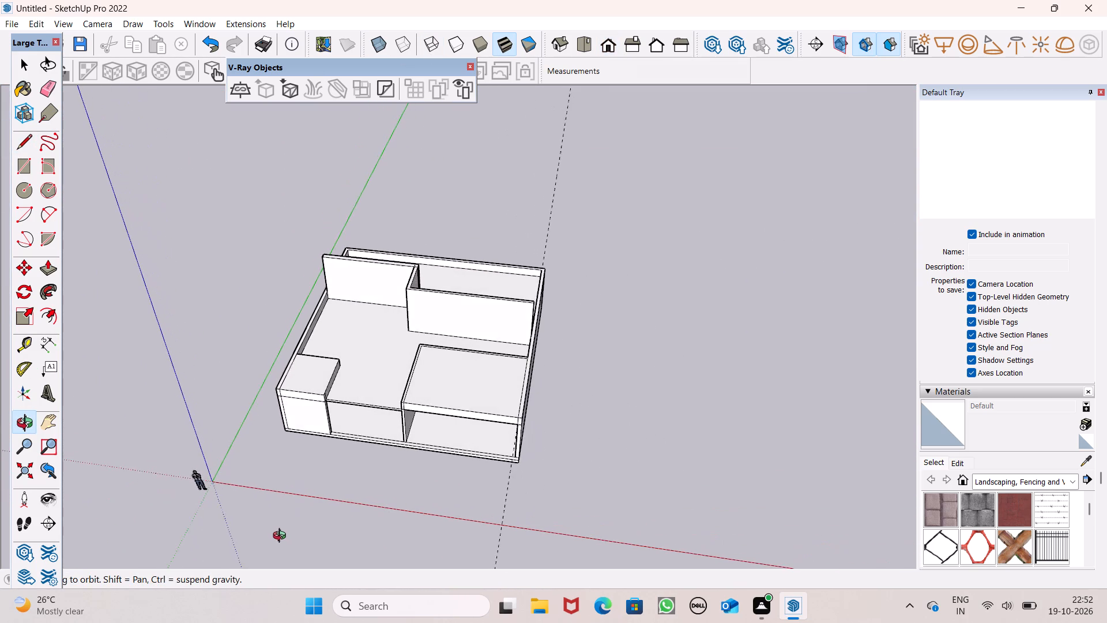
pyautogui.moveTo(282, 537); pyautogui.dragTo(303, 545, button='middle')
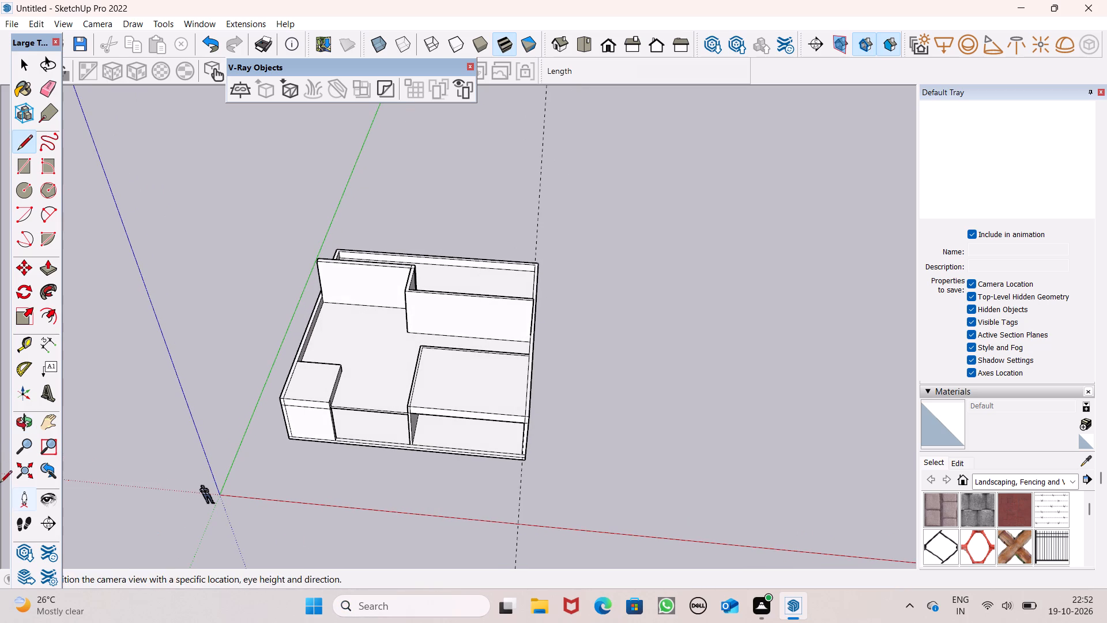
# Push the covered bay's rim strip and roof panel down 2' to open the bay at slab level.
pyautogui.scroll(2, 285, 393)
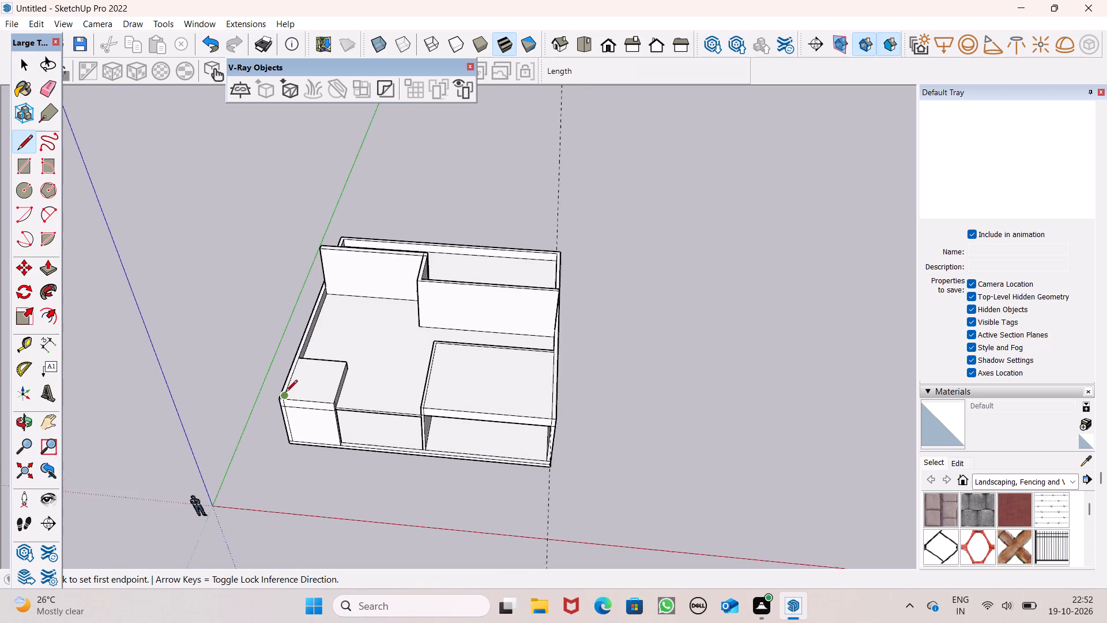
pyautogui.scroll(2, 285, 393)
pyautogui.middleClick(285, 393)
pyautogui.scroll(1, 281, 384)
pyautogui.moveTo(281, 383); pyautogui.dragTo(321, 442, button='middle')
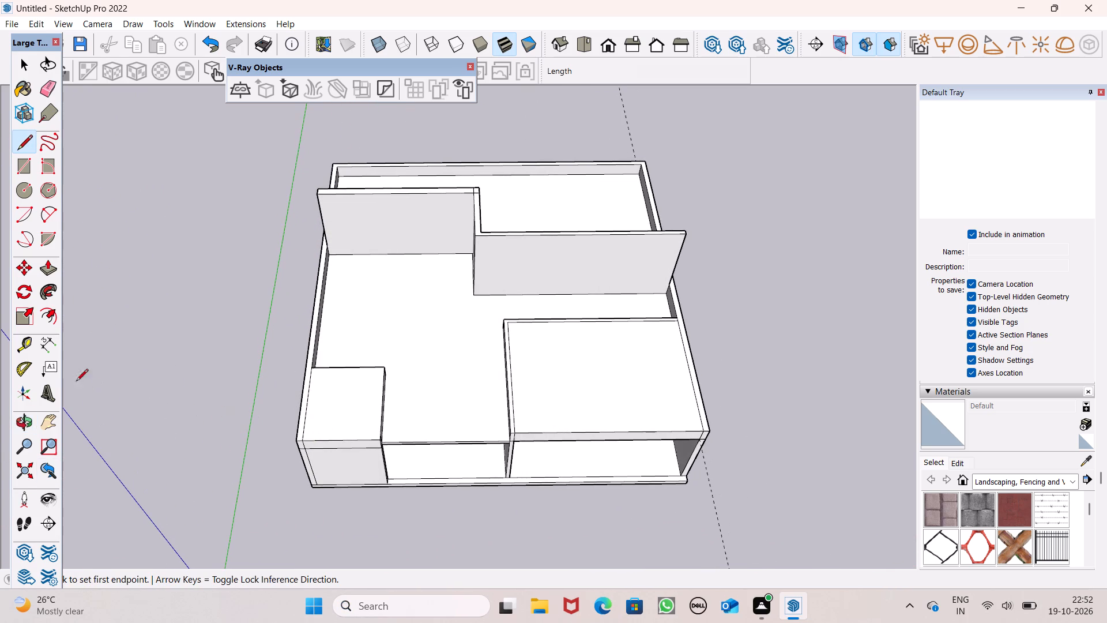
pyautogui.click(51, 270)
pyautogui.moveTo(247, 371); pyautogui.dragTo(254, 156, button='middle')
pyautogui.scroll(1, 255, 153)
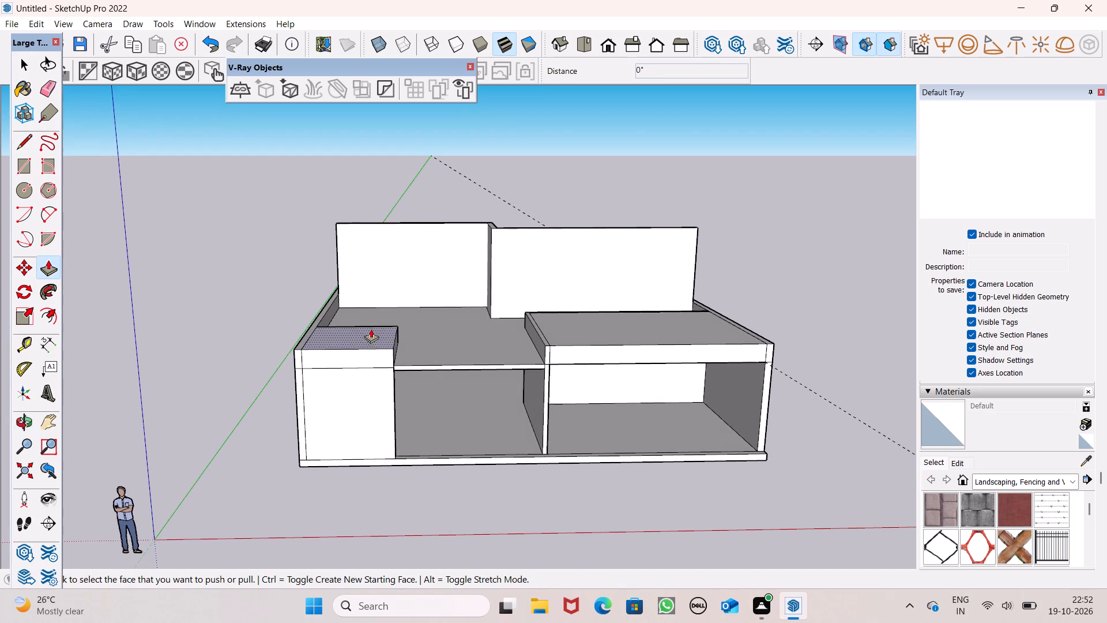
pyautogui.scroll(-3, 396, 309)
pyautogui.scroll(6, 526, 335)
pyautogui.scroll(6, 453, 320)
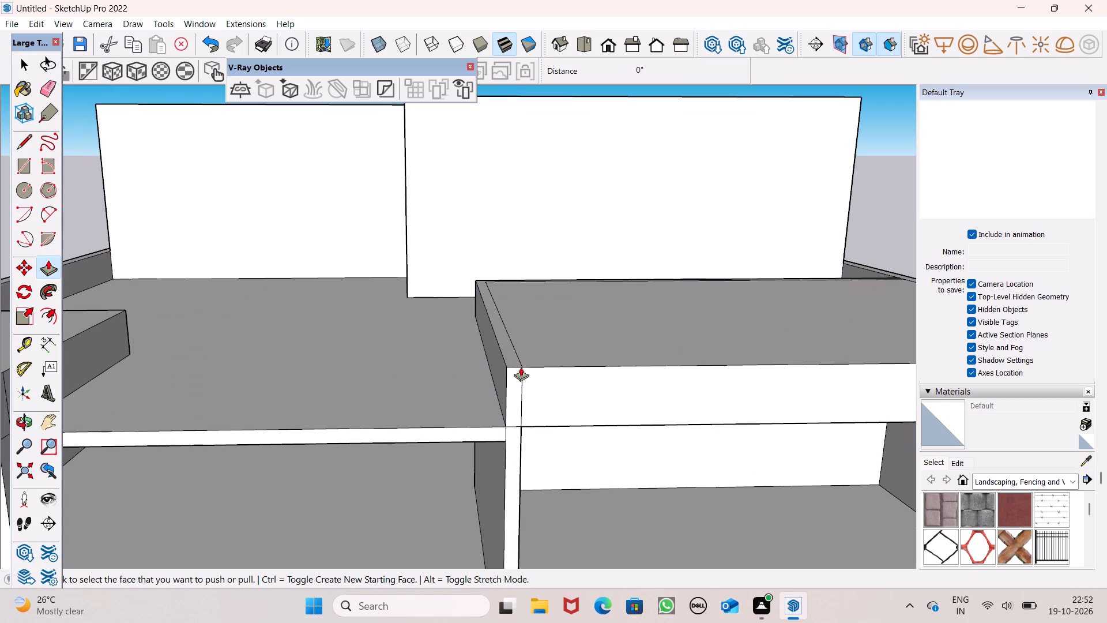
pyautogui.moveTo(508, 358); pyautogui.dragTo(453, 389)
pyautogui.moveTo(550, 346); pyautogui.dragTo(493, 390)
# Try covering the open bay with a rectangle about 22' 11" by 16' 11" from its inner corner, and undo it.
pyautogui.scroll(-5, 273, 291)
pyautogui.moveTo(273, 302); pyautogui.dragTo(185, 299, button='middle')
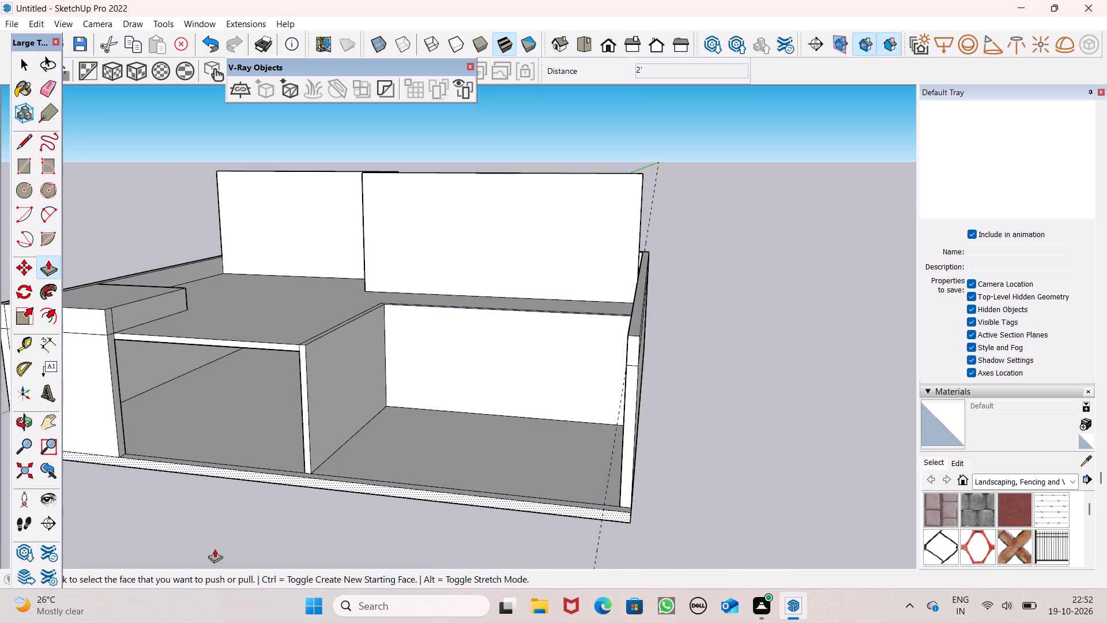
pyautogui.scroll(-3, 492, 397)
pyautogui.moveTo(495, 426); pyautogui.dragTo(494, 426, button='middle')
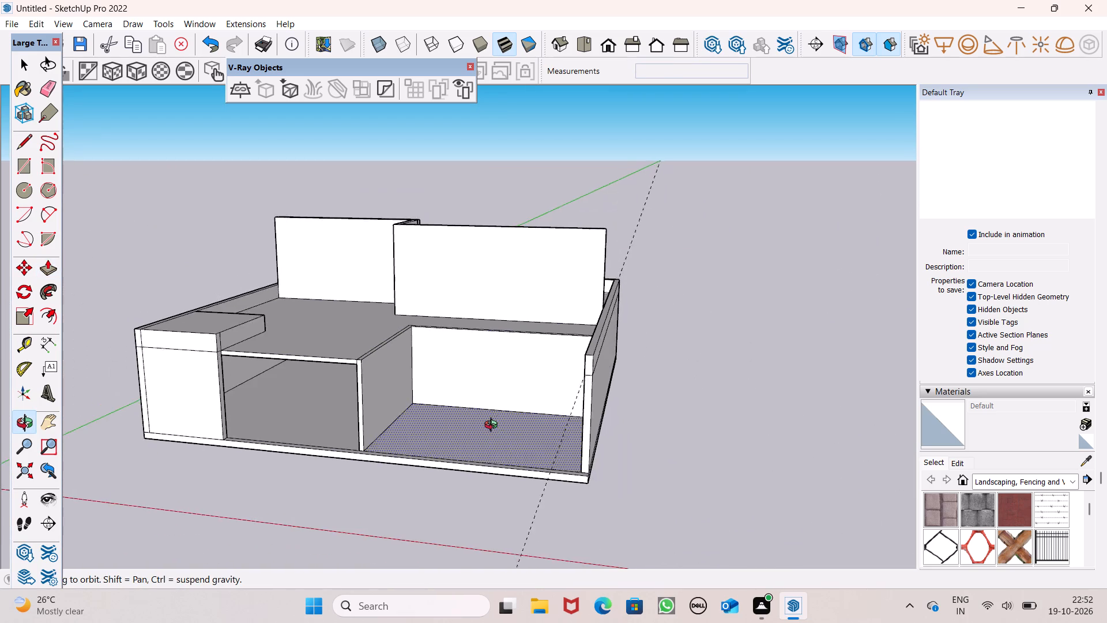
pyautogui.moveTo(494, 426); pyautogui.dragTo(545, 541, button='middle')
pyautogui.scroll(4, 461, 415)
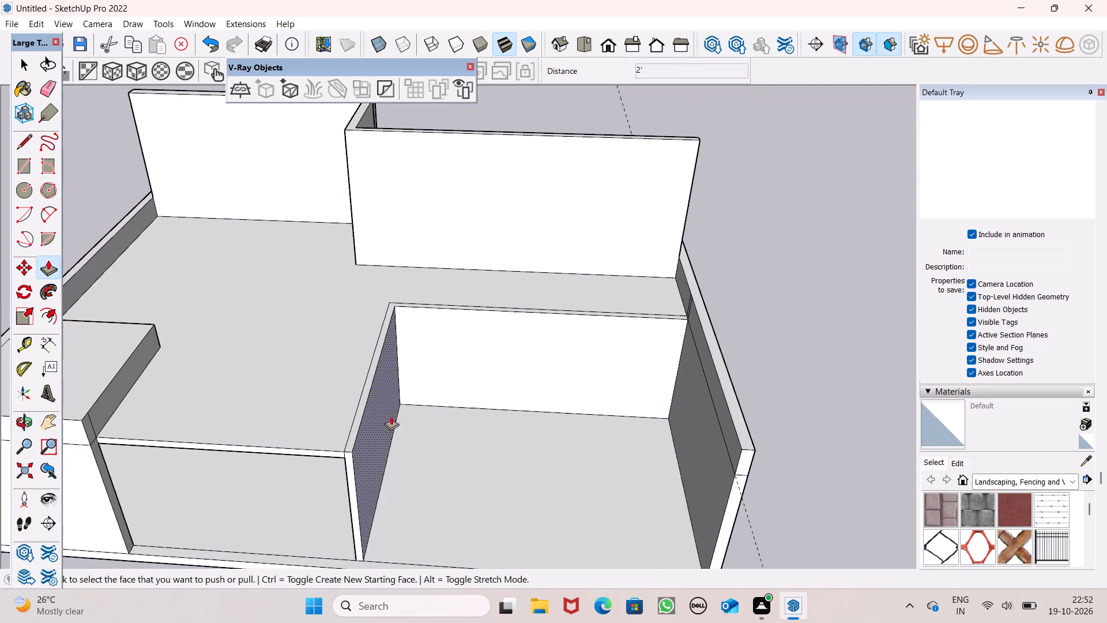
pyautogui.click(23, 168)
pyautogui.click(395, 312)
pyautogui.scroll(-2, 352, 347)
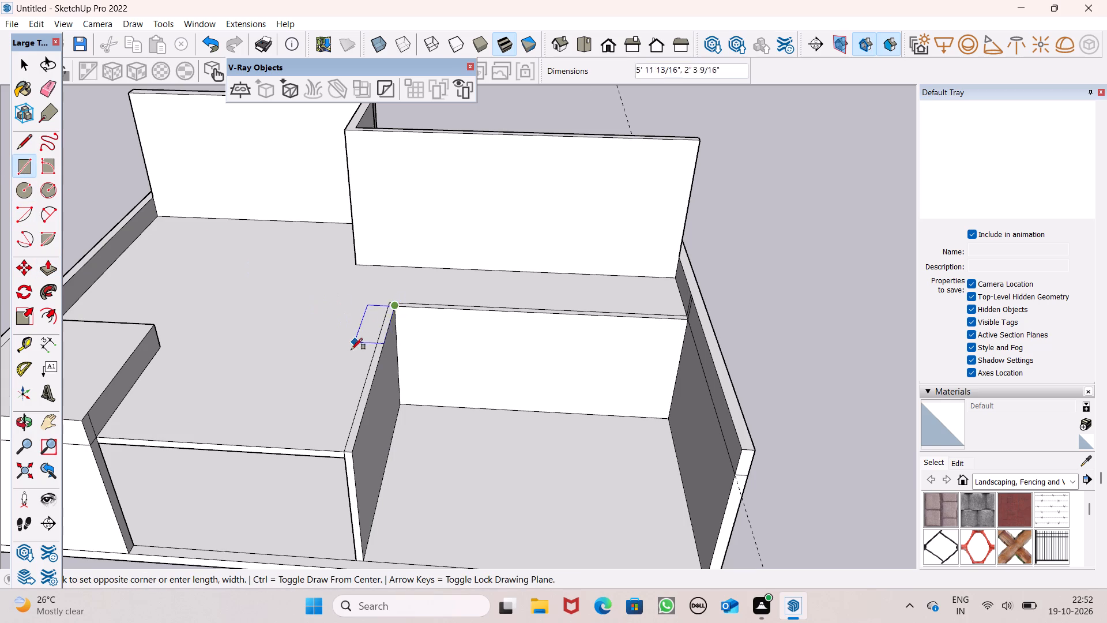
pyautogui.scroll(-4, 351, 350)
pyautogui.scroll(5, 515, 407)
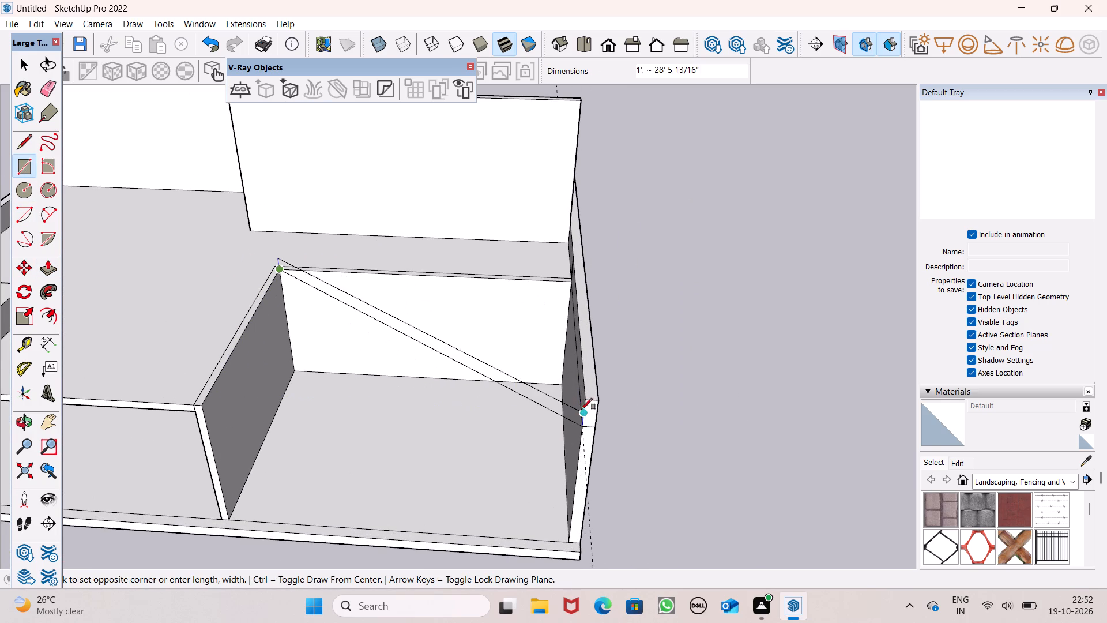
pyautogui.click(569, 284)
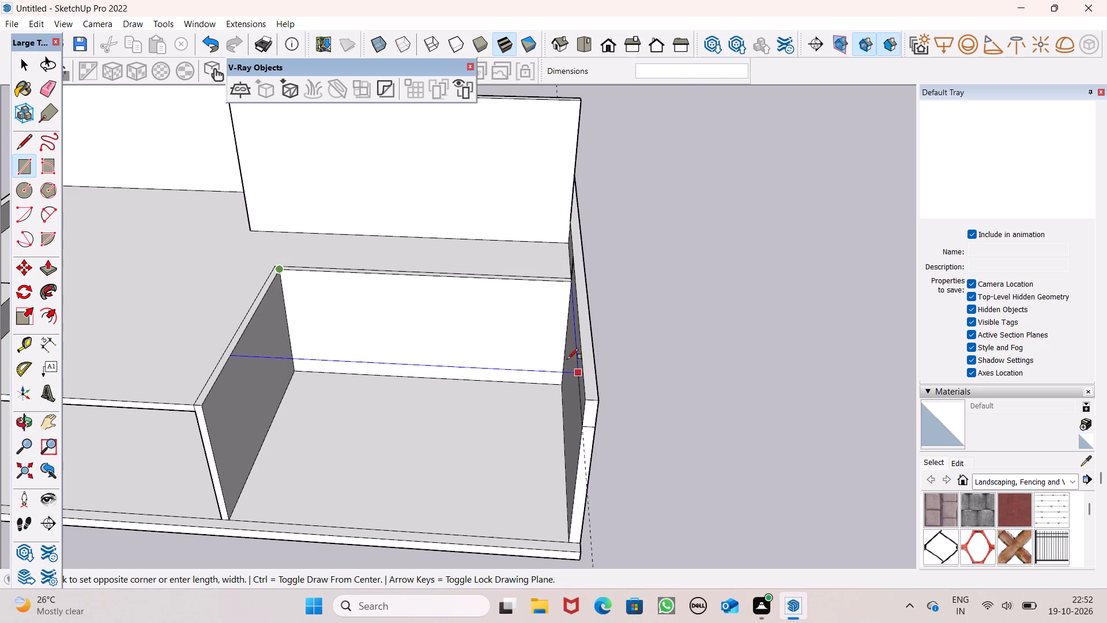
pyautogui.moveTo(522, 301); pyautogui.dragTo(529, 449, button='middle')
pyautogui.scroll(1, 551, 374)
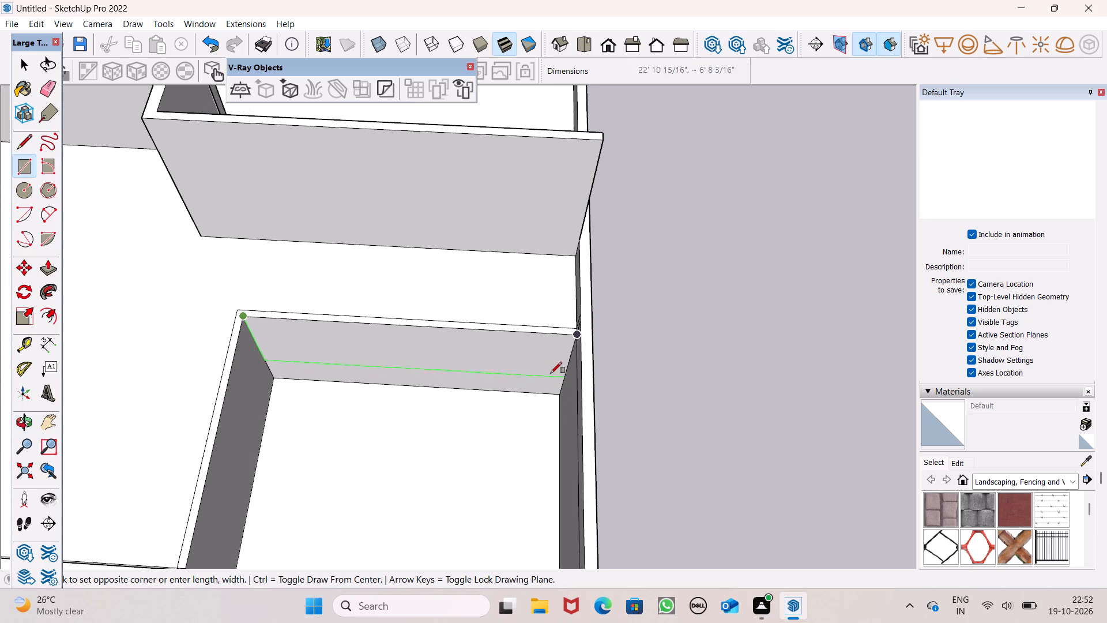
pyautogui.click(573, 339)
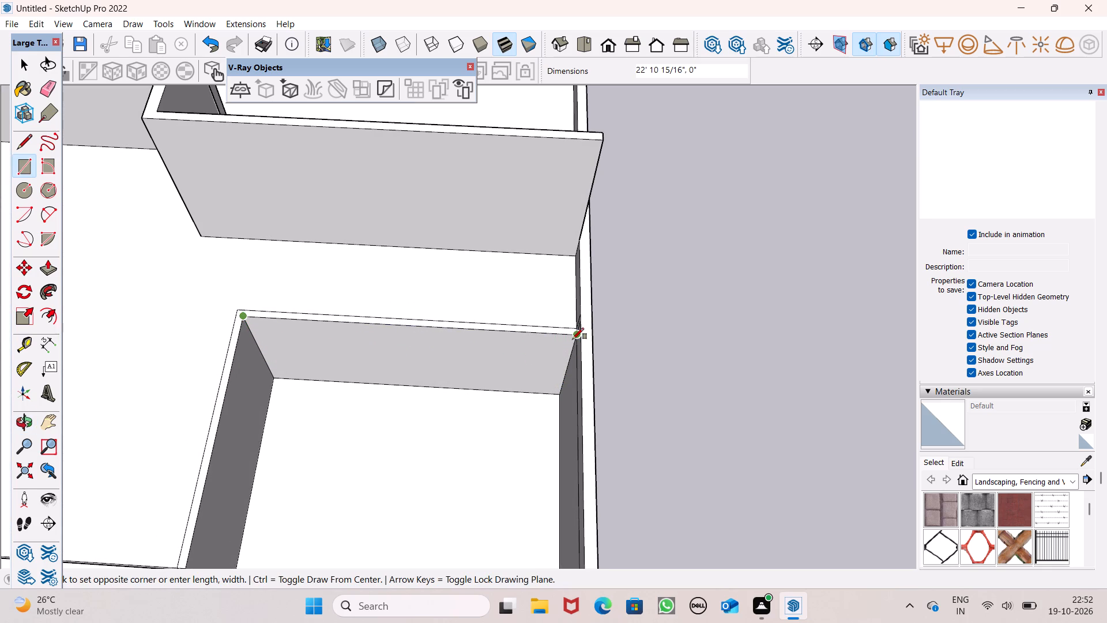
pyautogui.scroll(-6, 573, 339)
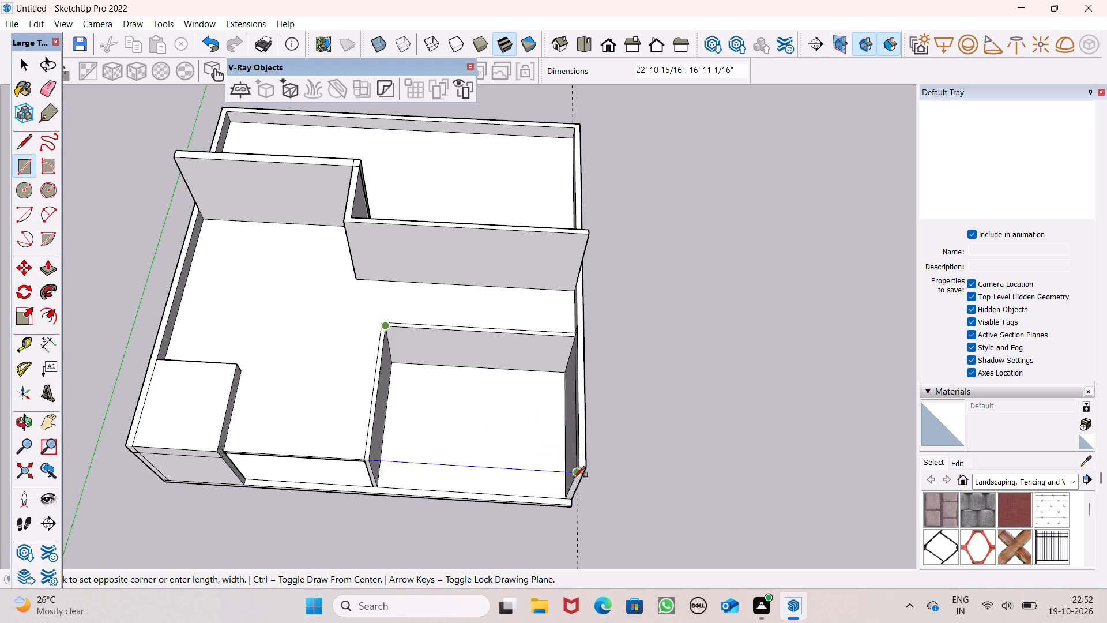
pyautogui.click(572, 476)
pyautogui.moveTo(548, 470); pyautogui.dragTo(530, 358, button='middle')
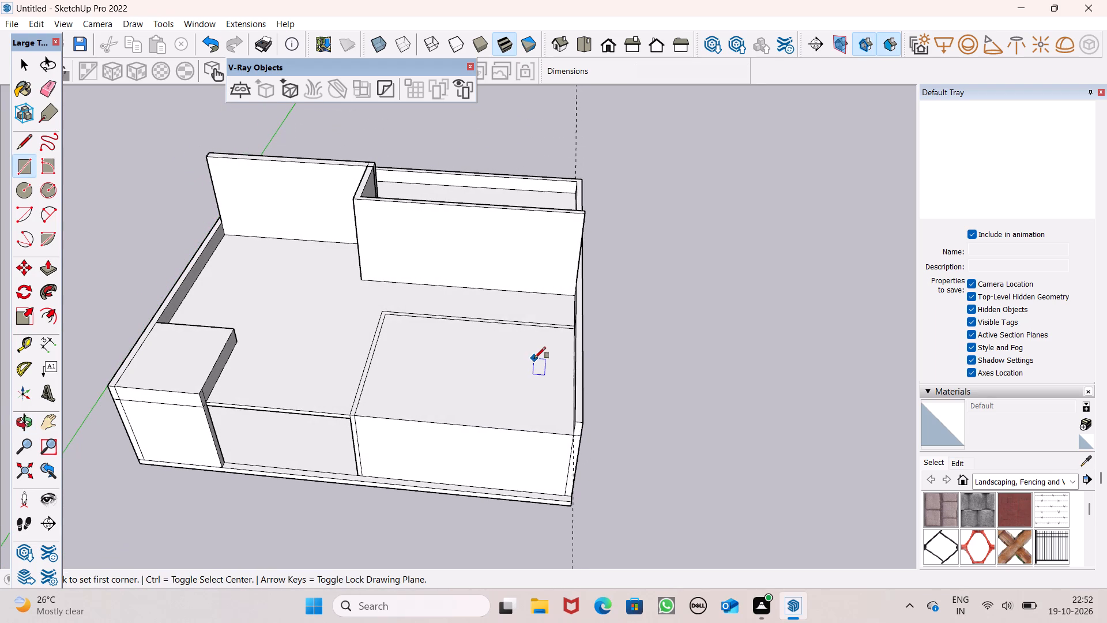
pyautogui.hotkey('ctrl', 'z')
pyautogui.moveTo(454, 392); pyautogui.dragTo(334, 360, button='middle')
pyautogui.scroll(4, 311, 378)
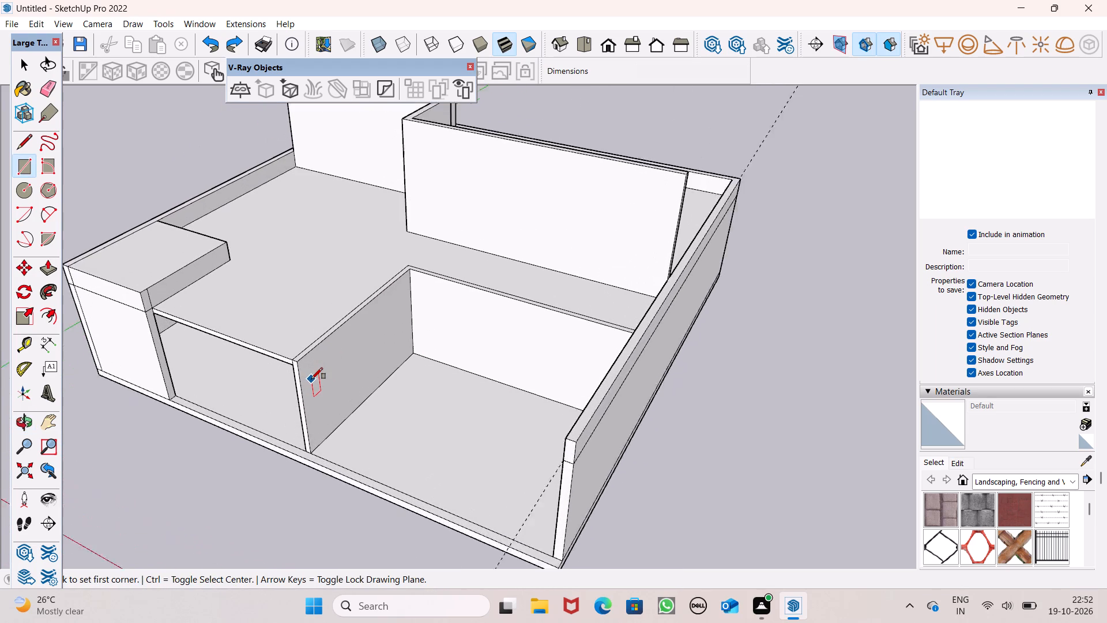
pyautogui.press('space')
# Examine the opened bay and the whole building from above, from the front and from the corner.
pyautogui.moveTo(395, 404); pyautogui.dragTo(458, 388, button='middle')
pyautogui.scroll(-4, 465, 377)
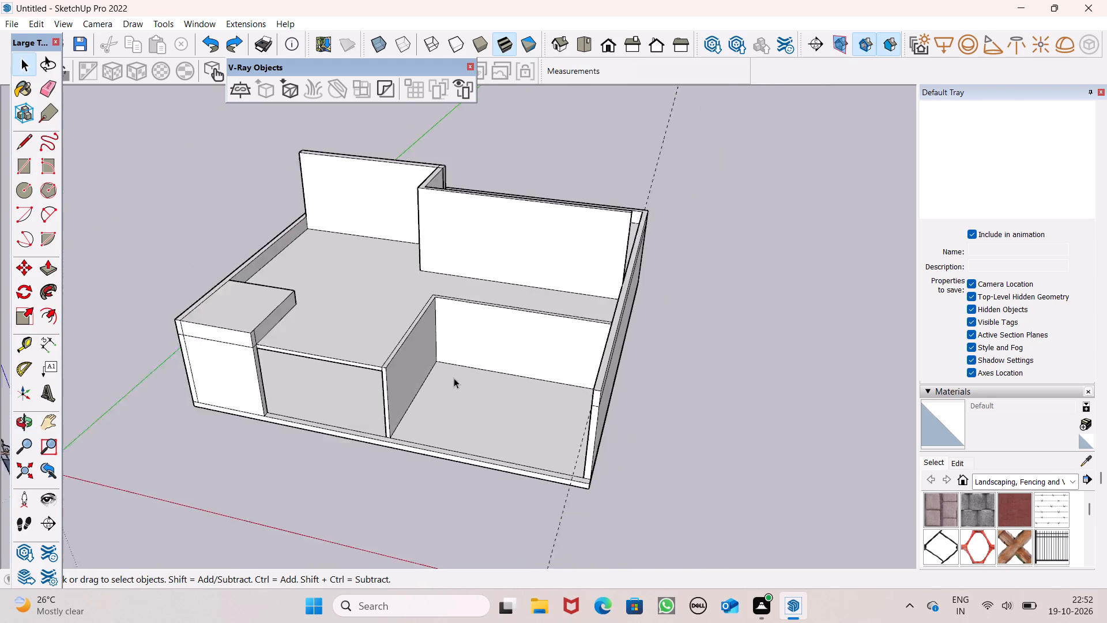
pyautogui.scroll(-1, 454, 378)
pyautogui.scroll(1, 440, 397)
pyautogui.scroll(-3, 444, 404)
pyautogui.moveTo(467, 429); pyautogui.dragTo(522, 476, button='middle')
pyautogui.scroll(1, 515, 478)
pyautogui.moveTo(501, 437); pyautogui.dragTo(501, 445, button='middle')
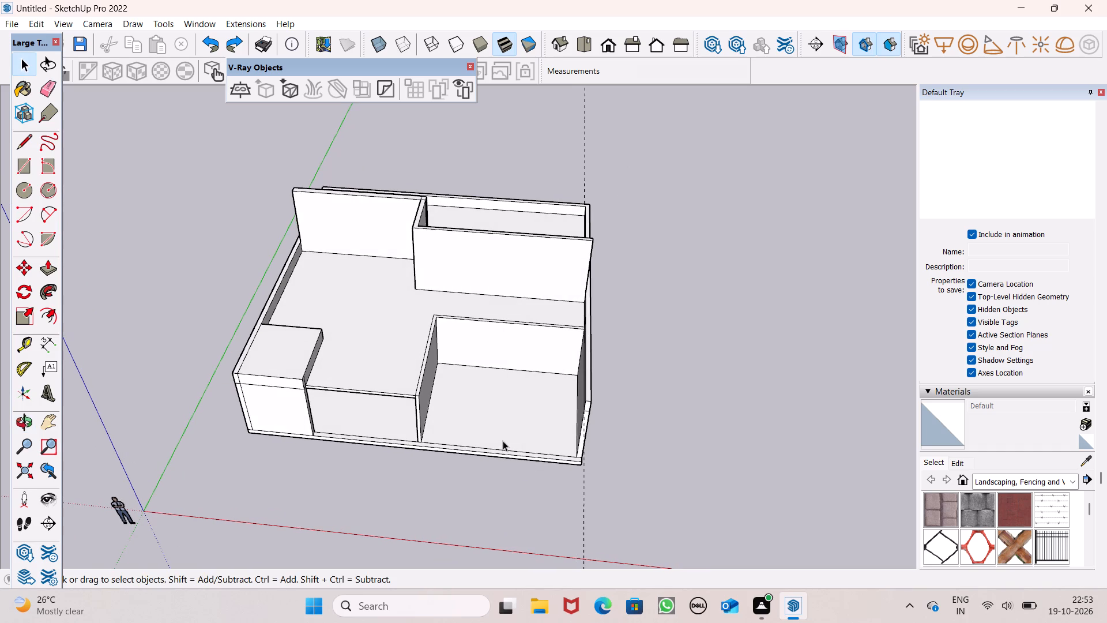
pyautogui.scroll(1, 519, 437)
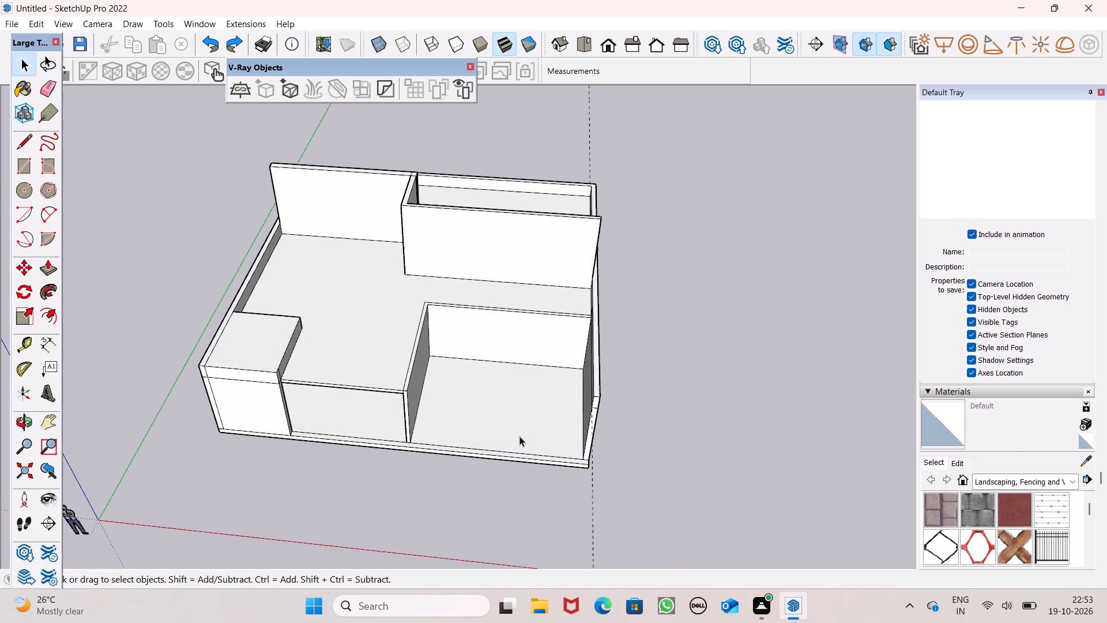
pyautogui.scroll(4, 519, 436)
pyautogui.scroll(-2, 529, 433)
pyautogui.moveTo(525, 450); pyautogui.dragTo(525, 461, button='middle')
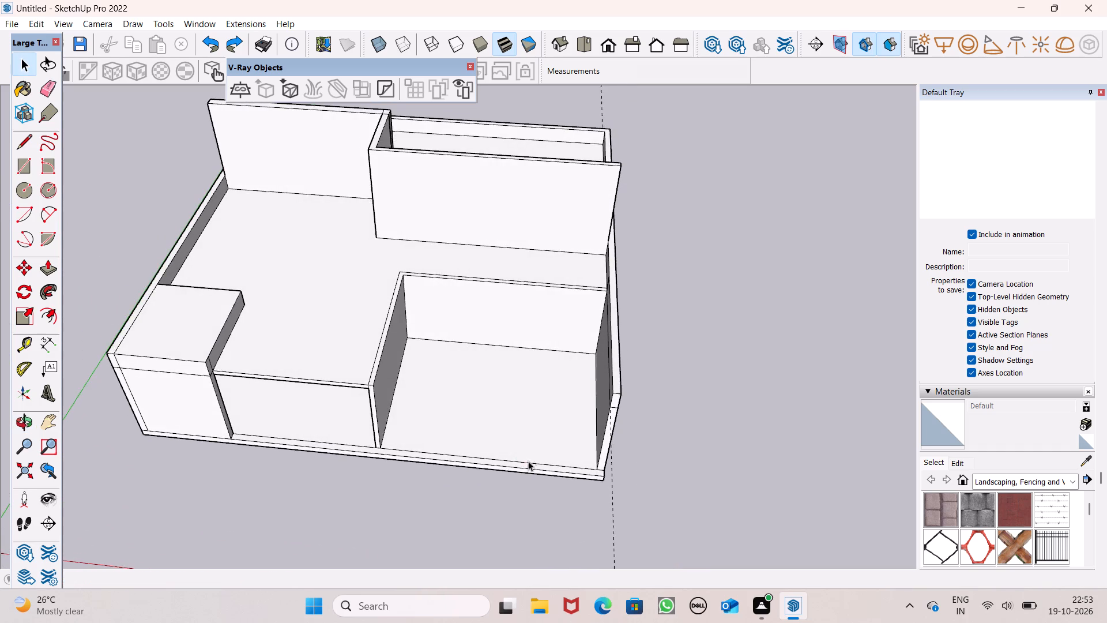
pyautogui.scroll(1, 536, 451)
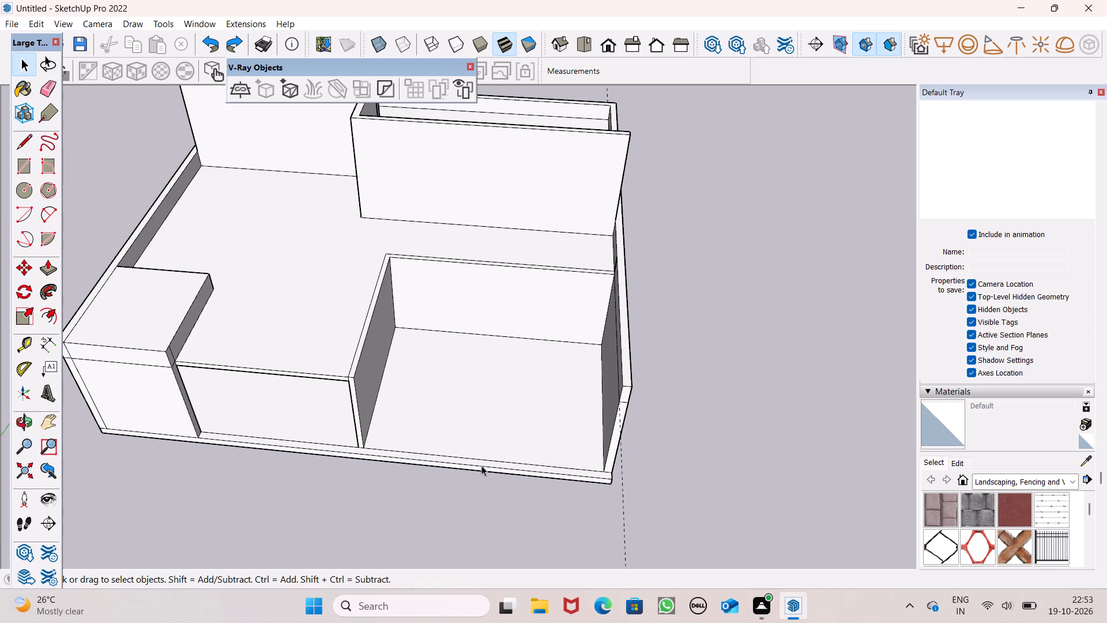
pyautogui.scroll(1, 473, 464)
pyautogui.moveTo(473, 464); pyautogui.dragTo(412, 511, button='middle')
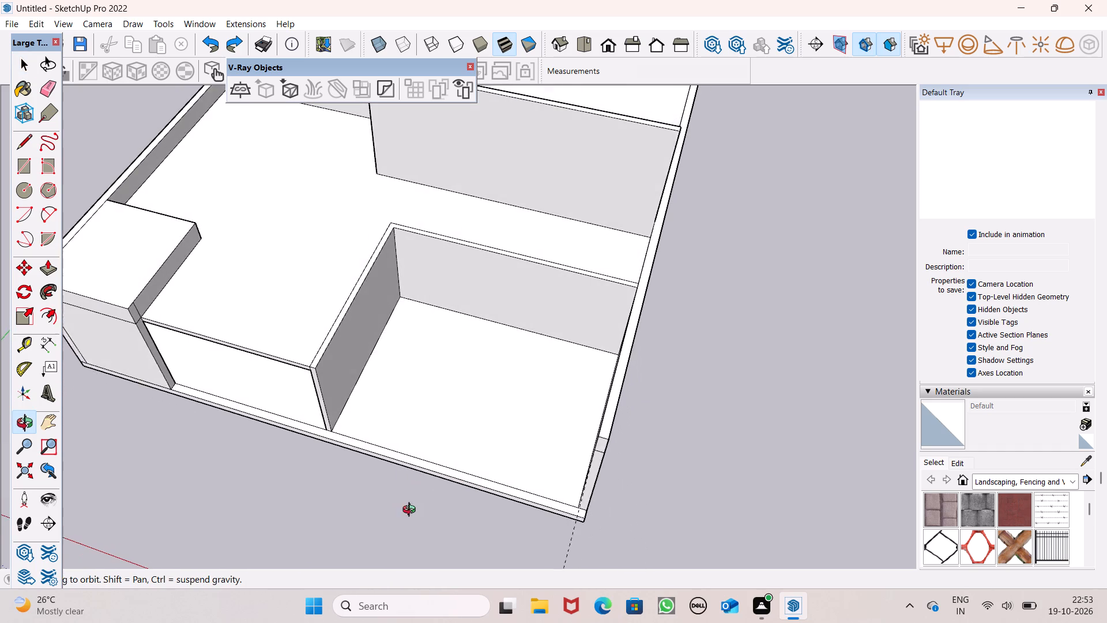
pyautogui.moveTo(412, 511); pyautogui.dragTo(421, 520, button='middle')
pyautogui.scroll(-2, 487, 440)
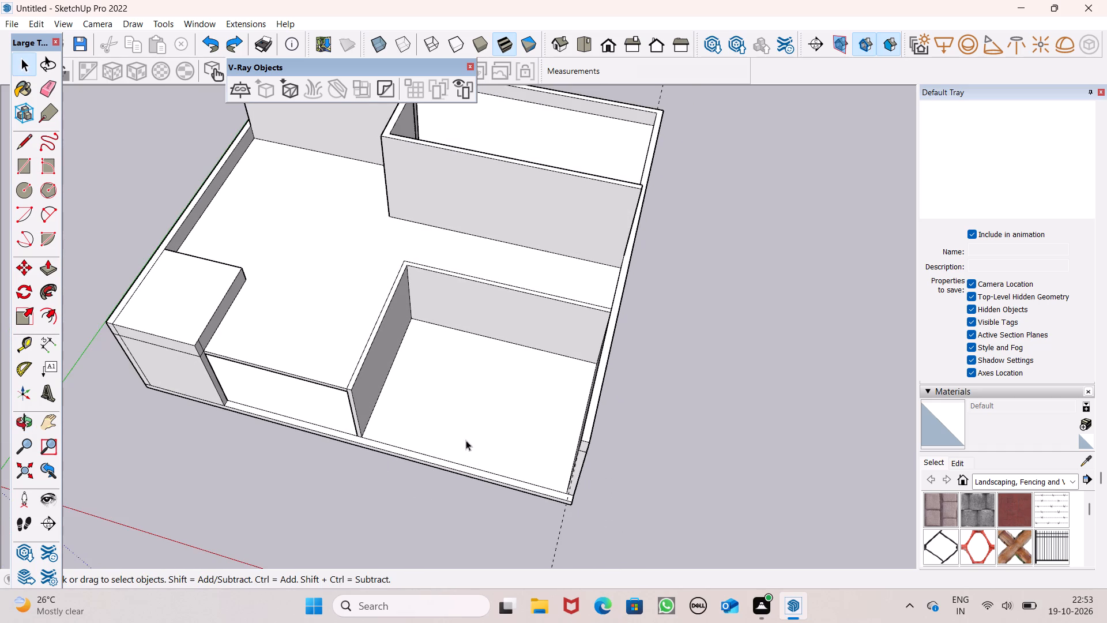
pyautogui.moveTo(462, 451); pyautogui.dragTo(479, 476, button='middle')
pyautogui.scroll(-4, 465, 457)
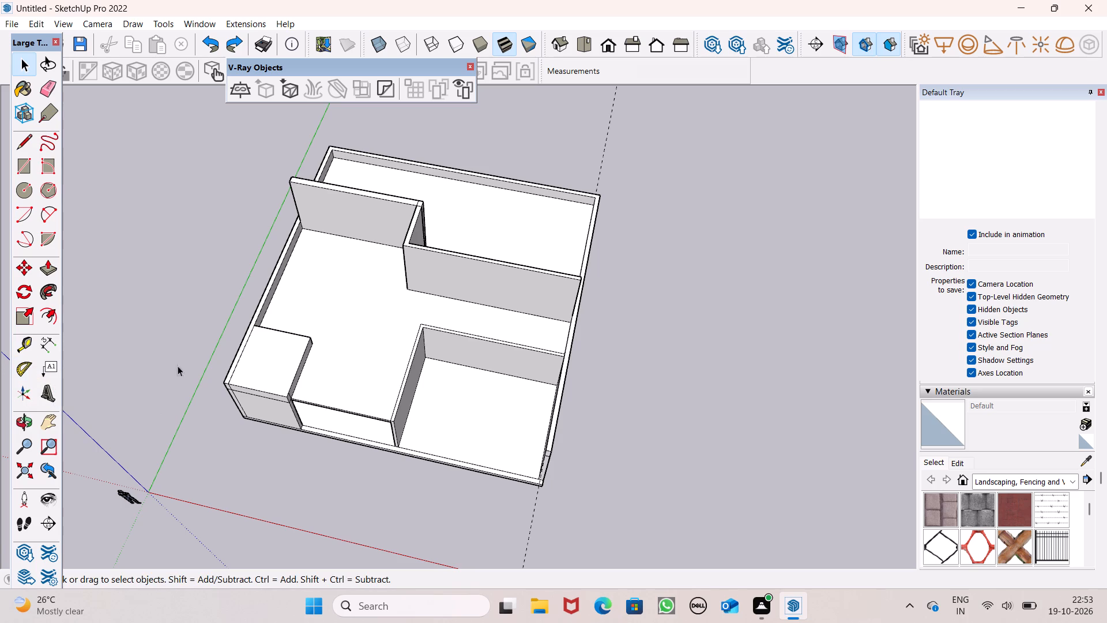
pyautogui.scroll(-2, 205, 340)
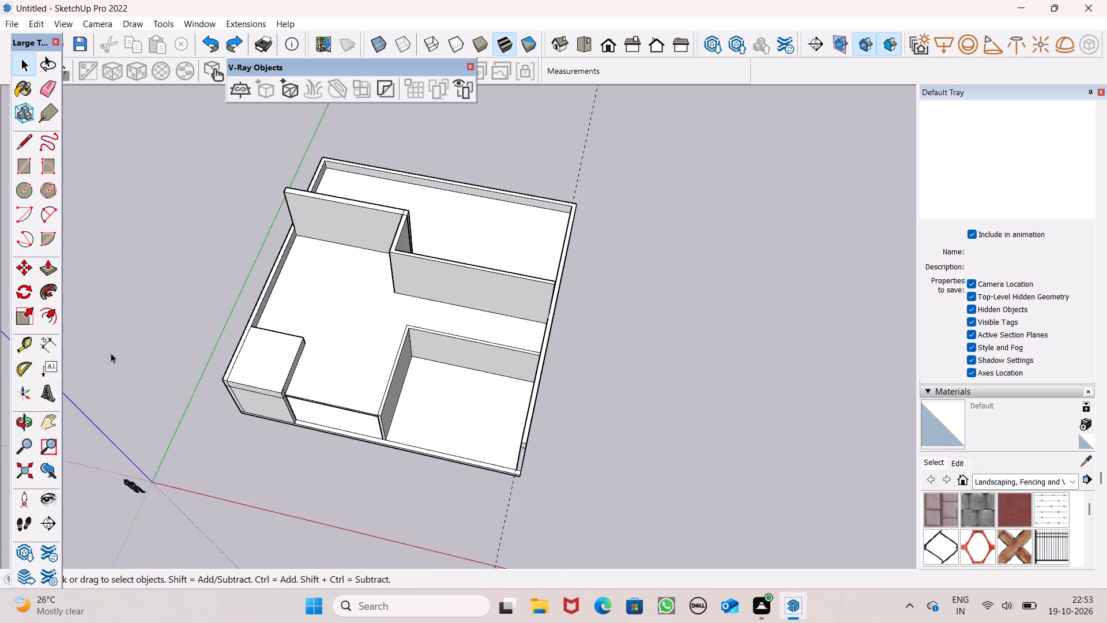
pyautogui.scroll(-1, 0, 357)
pyautogui.scroll(-5, 320, 311)
pyautogui.moveTo(316, 341); pyautogui.dragTo(473, 189, button='middle')
pyautogui.scroll(1, 473, 189)
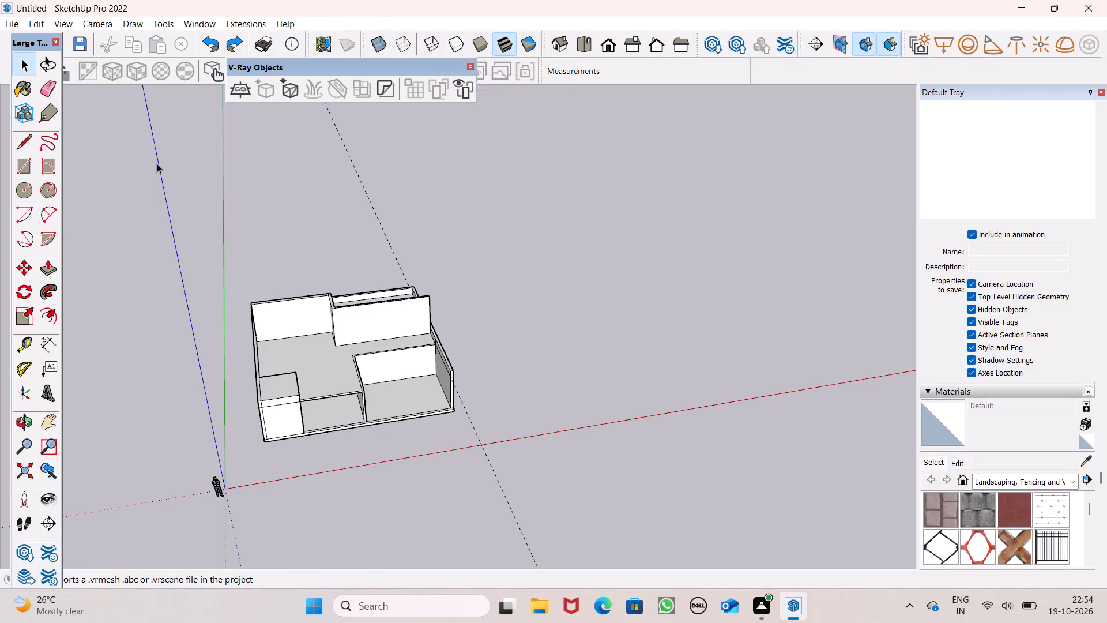
pyautogui.moveTo(237, 350); pyautogui.dragTo(22, 406, button='middle')
pyautogui.scroll(3, 285, 322)
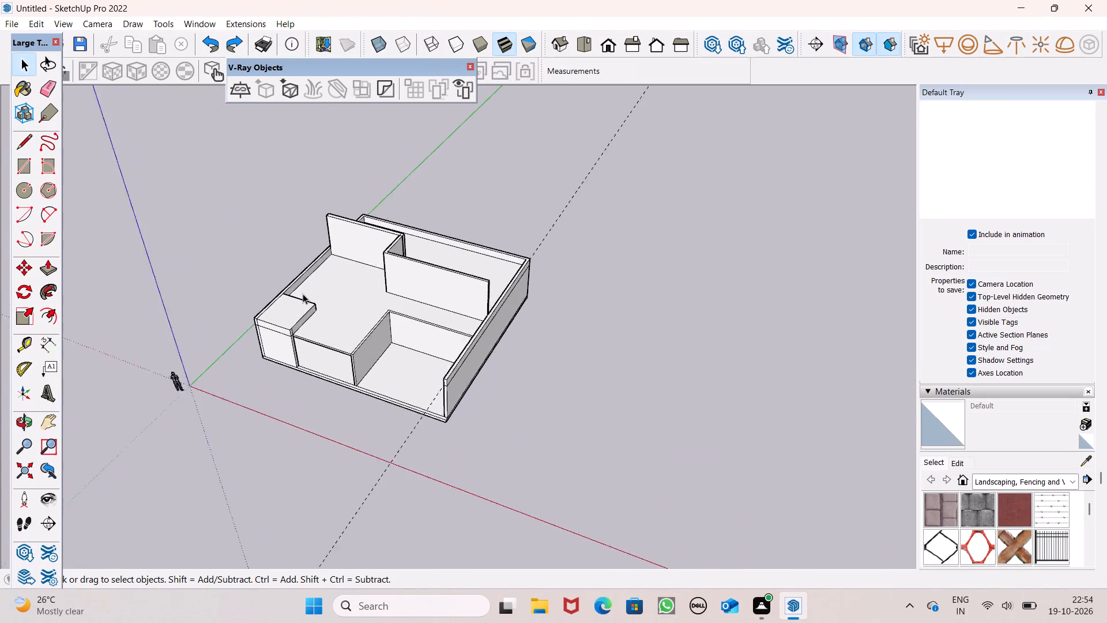
pyautogui.scroll(4, 303, 294)
pyautogui.moveTo(332, 350); pyautogui.dragTo(450, 223, button='middle')
pyautogui.scroll(1, 396, 238)
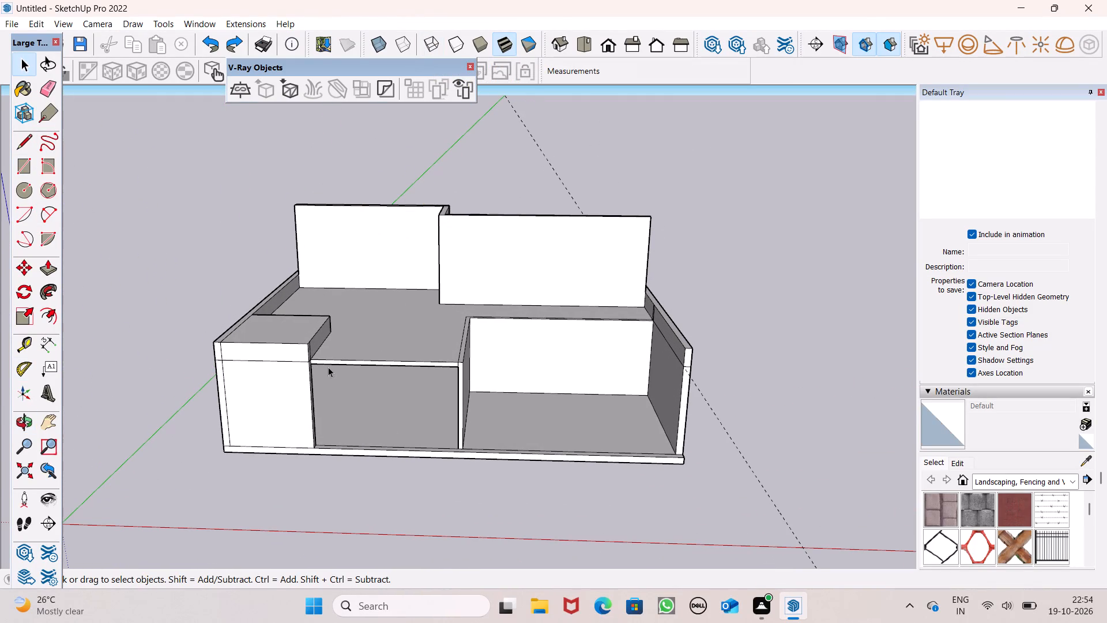
# Raise the corner block's top face by about 10'.
pyautogui.moveTo(307, 365); pyautogui.dragTo(336, 487, button='middle')
pyautogui.scroll(1, 336, 489)
pyautogui.click(51, 273)
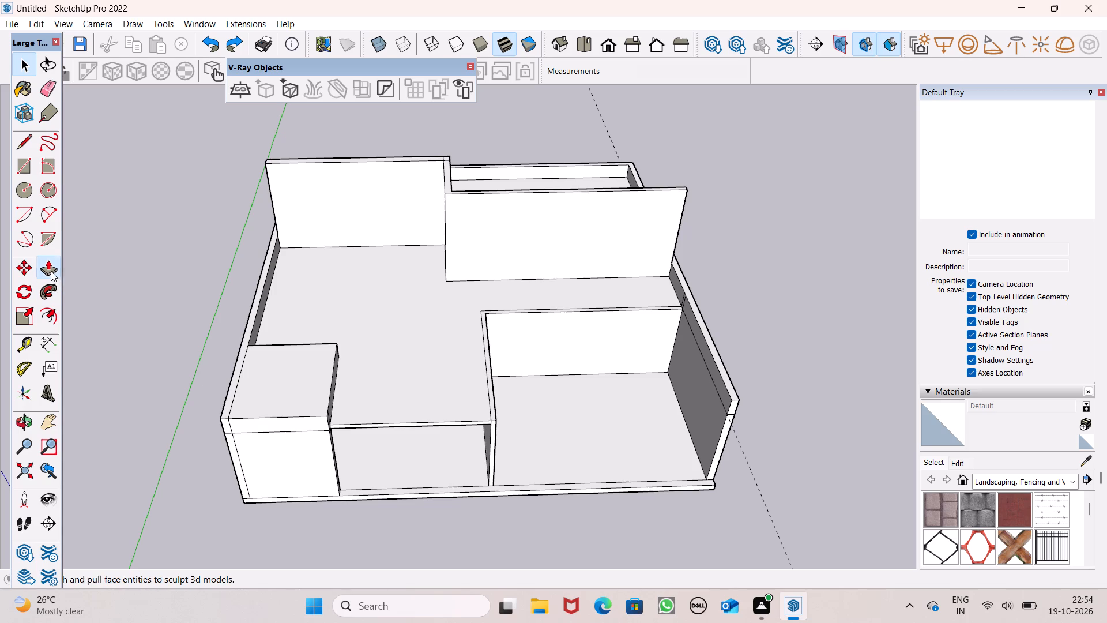
pyautogui.moveTo(294, 412); pyautogui.dragTo(270, 335)
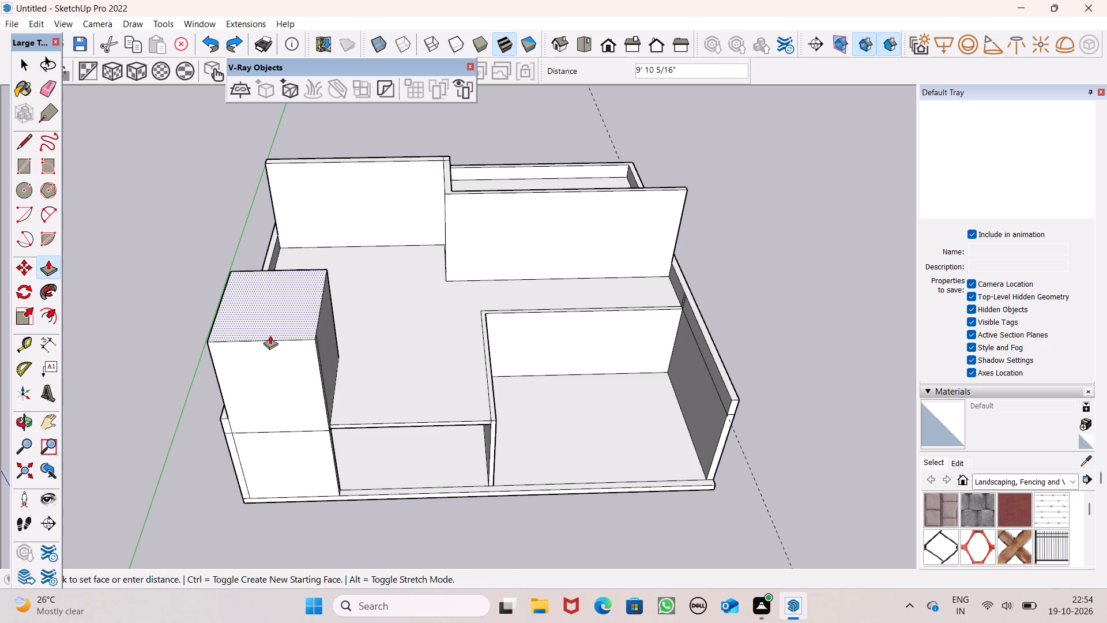
pyautogui.moveTo(270, 335); pyautogui.dragTo(269, 335)
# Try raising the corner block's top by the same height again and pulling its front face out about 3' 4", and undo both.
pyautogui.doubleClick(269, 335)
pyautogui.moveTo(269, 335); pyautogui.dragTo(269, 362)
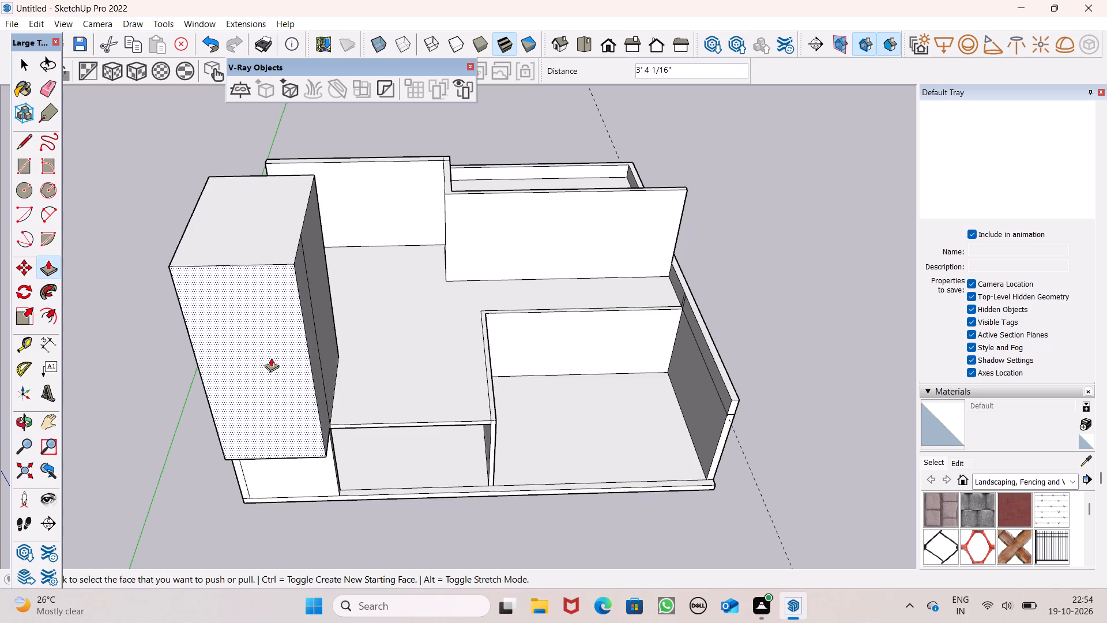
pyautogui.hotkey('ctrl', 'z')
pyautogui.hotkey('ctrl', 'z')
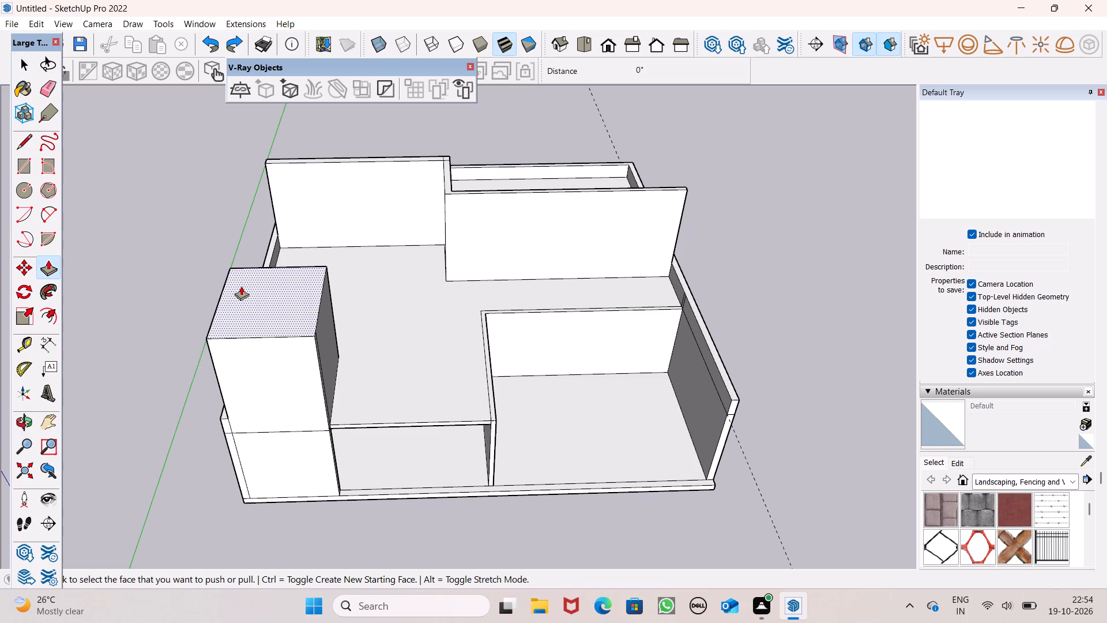
# Examine the raised corner block against the upper walls and parapet from all sides of the building.
pyautogui.scroll(-2, 339, 283)
pyautogui.moveTo(398, 381); pyautogui.dragTo(355, 449, button='middle')
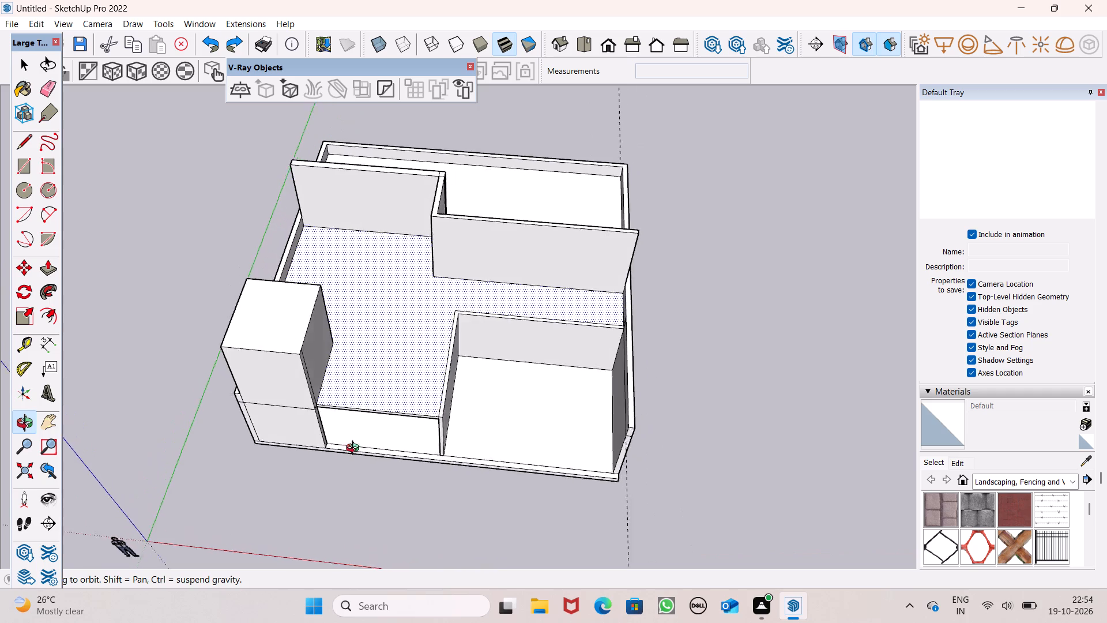
pyautogui.moveTo(355, 449); pyautogui.dragTo(454, 506, button='middle')
pyautogui.scroll(1, 463, 460)
pyautogui.scroll(-4, 465, 401)
pyautogui.moveTo(298, 379); pyautogui.dragTo(619, 363, button='middle')
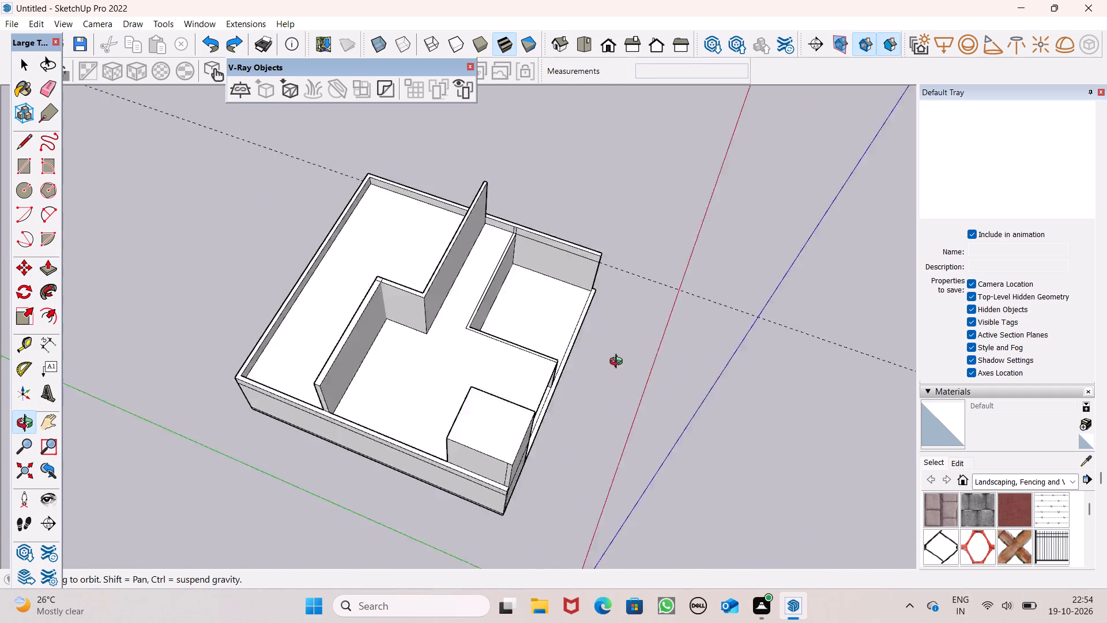
pyautogui.moveTo(619, 363); pyautogui.dragTo(766, 369, button='middle')
pyautogui.scroll(1, 766, 369)
pyautogui.moveTo(504, 334); pyautogui.dragTo(48, 328, button='middle')
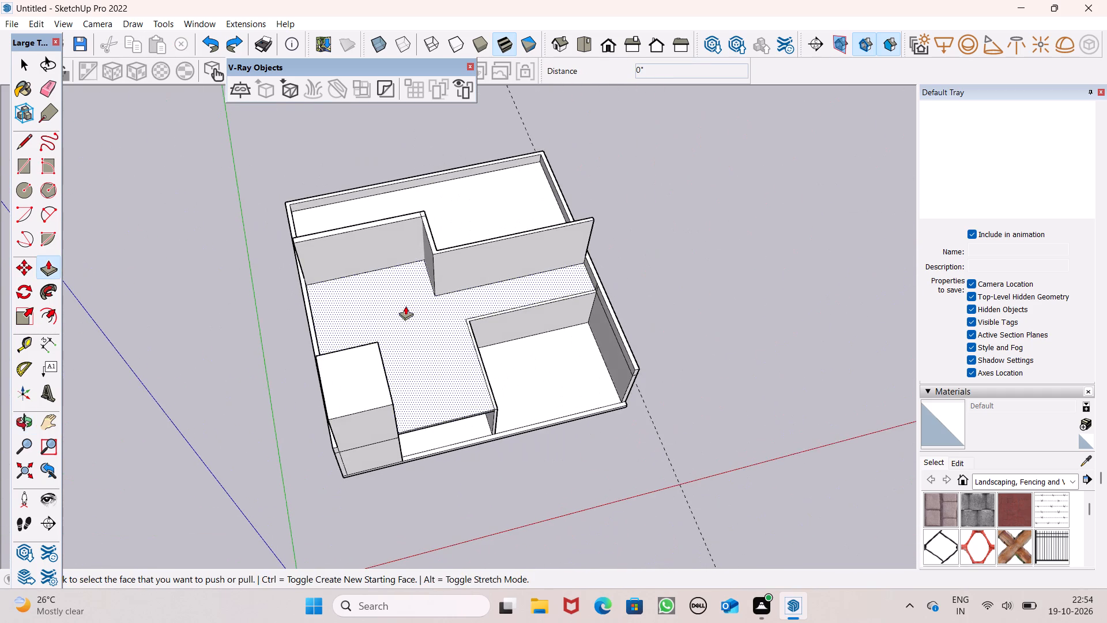
pyautogui.scroll(-1, 404, 304)
pyautogui.moveTo(402, 295); pyautogui.dragTo(107, 238, button='middle')
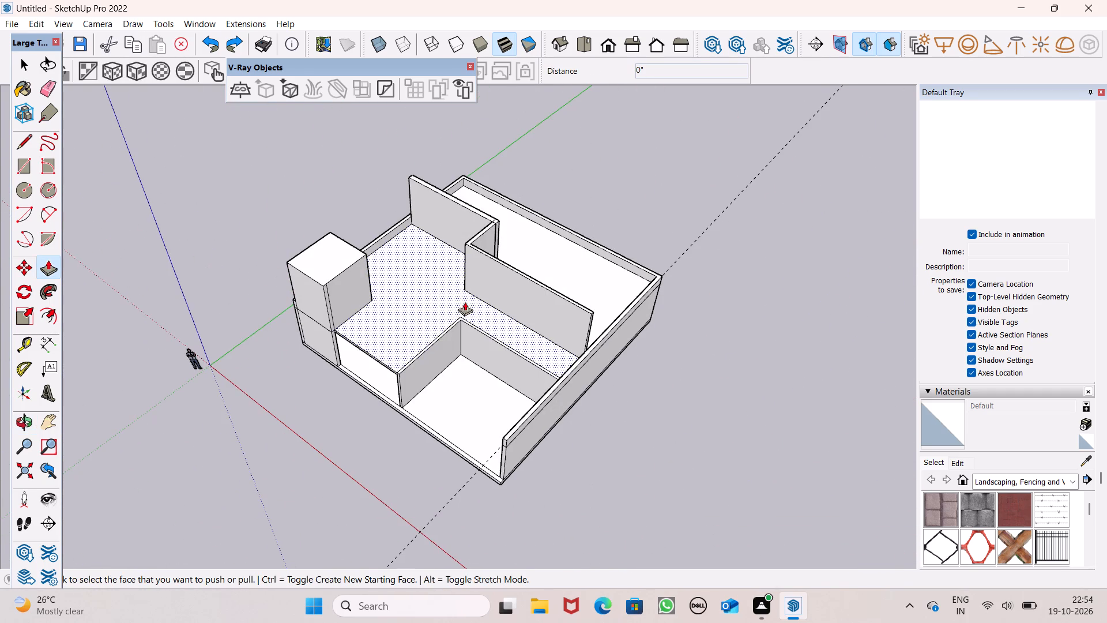
pyautogui.scroll(2, 430, 308)
pyautogui.moveTo(404, 311); pyautogui.dragTo(373, 318, button='middle')
pyautogui.scroll(6, 512, 381)
pyautogui.scroll(-4, 394, 369)
pyautogui.moveTo(507, 409); pyautogui.dragTo(439, 414, button='middle')
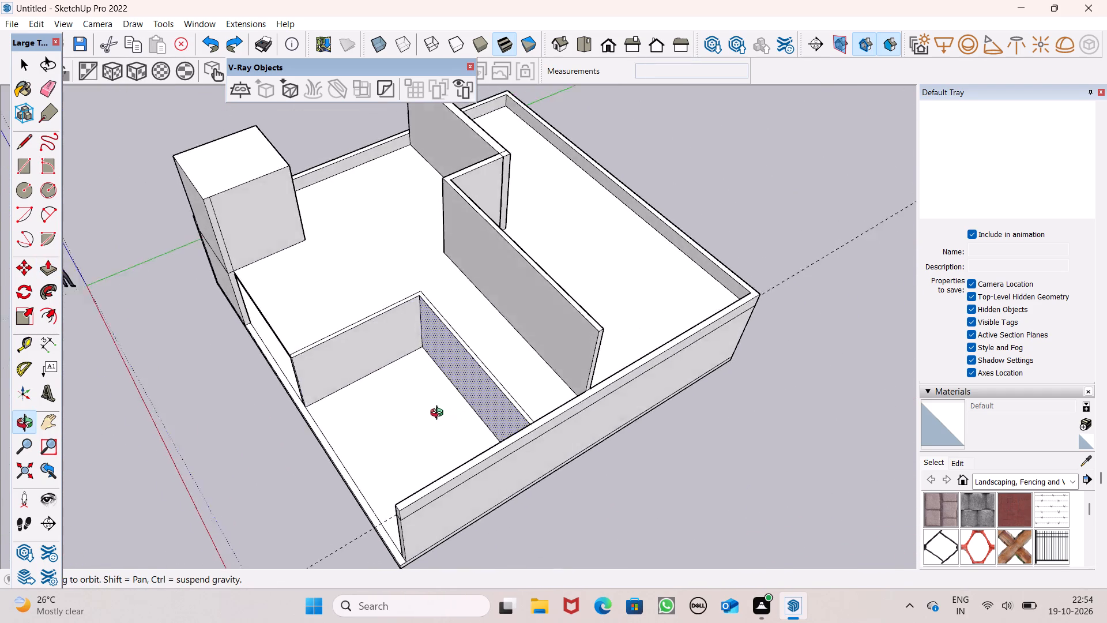
pyautogui.moveTo(439, 414); pyautogui.dragTo(826, 355, button='middle')
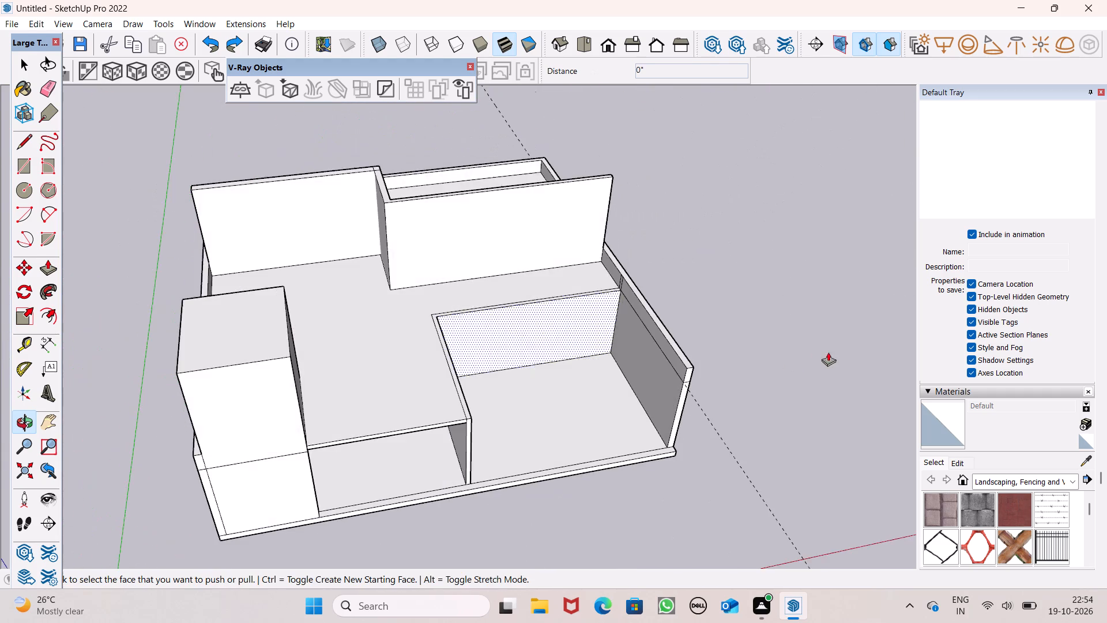
# Raise the top face of the perimeter parapet by 10' with Push/Pull.
pyautogui.scroll(1, 512, 351)
pyautogui.scroll(-4, 385, 352)
pyautogui.moveTo(165, 366); pyautogui.dragTo(564, 369, button='middle')
pyautogui.scroll(1, 556, 370)
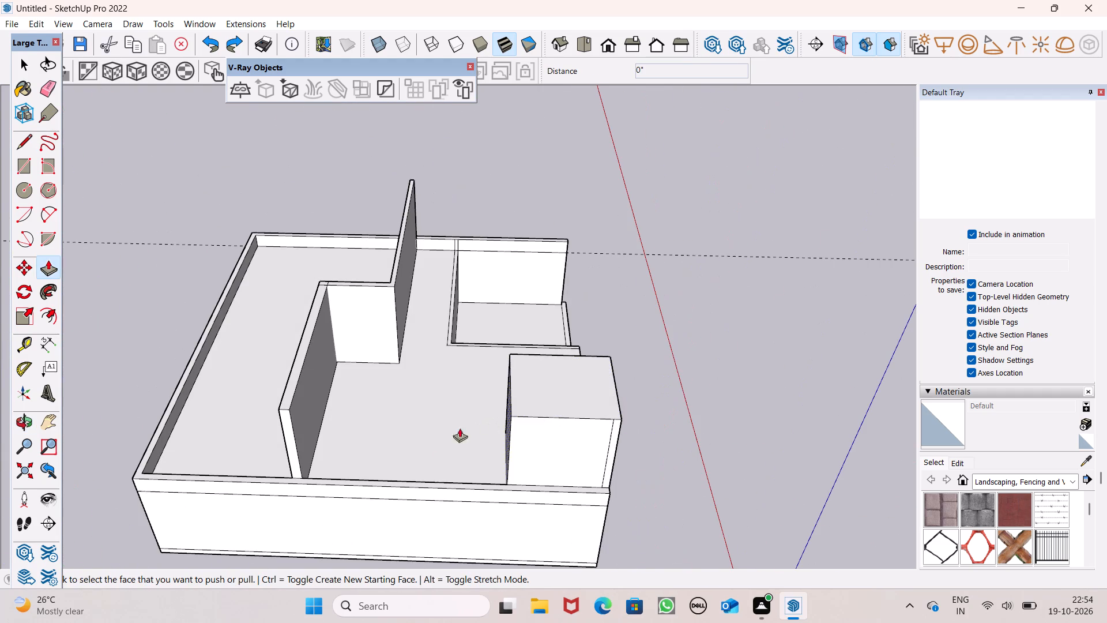
pyautogui.moveTo(442, 484); pyautogui.dragTo(415, 442)
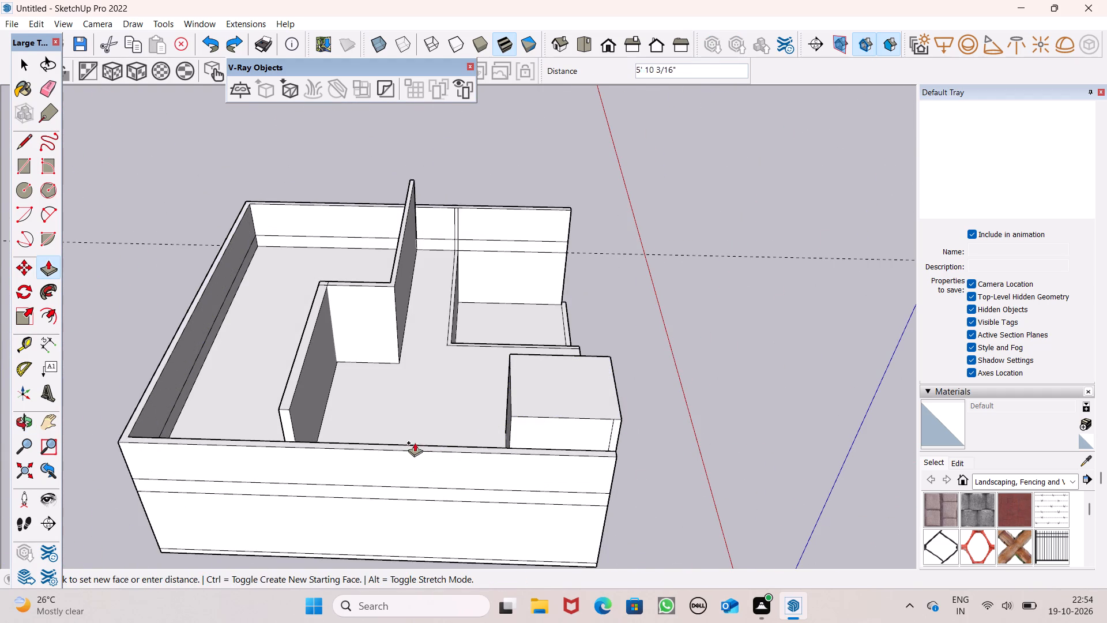
pyautogui.moveTo(415, 442); pyautogui.dragTo(402, 415)
pyautogui.press('1')
pyautogui.press('0')
pyautogui.press("'")
pyautogui.press('Return')
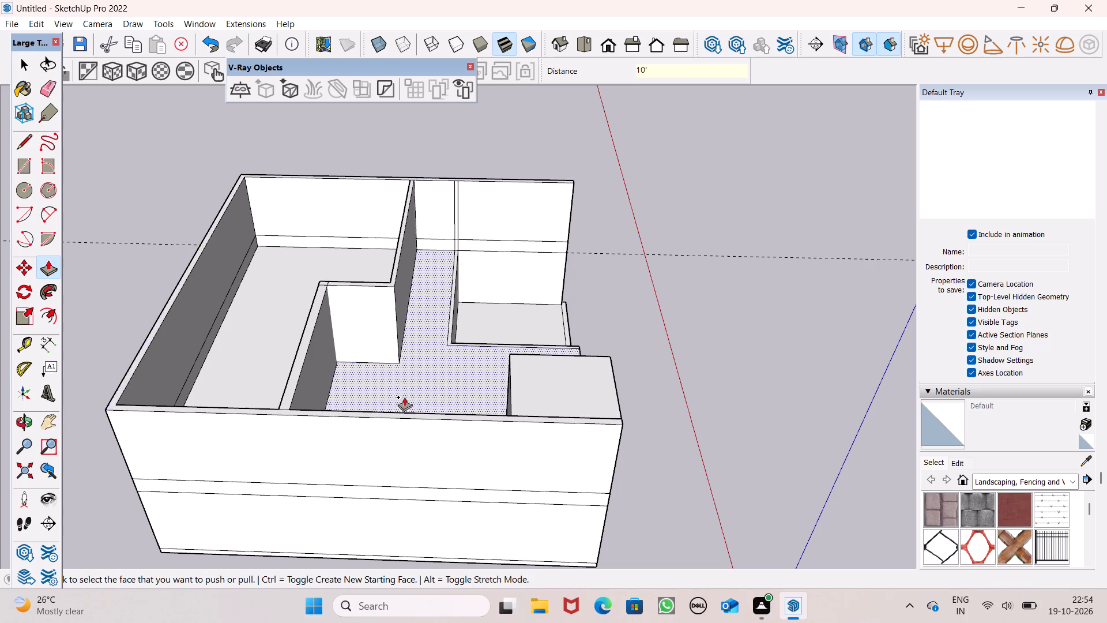
# Push the corner block's top face down about 5' below the raised perimeter wall.
pyautogui.scroll(-2, 408, 389)
pyautogui.moveTo(432, 393); pyautogui.dragTo(129, 305, button='middle')
pyautogui.scroll(-1, 234, 337)
pyautogui.moveTo(340, 378); pyautogui.dragTo(85, 362, button='middle')
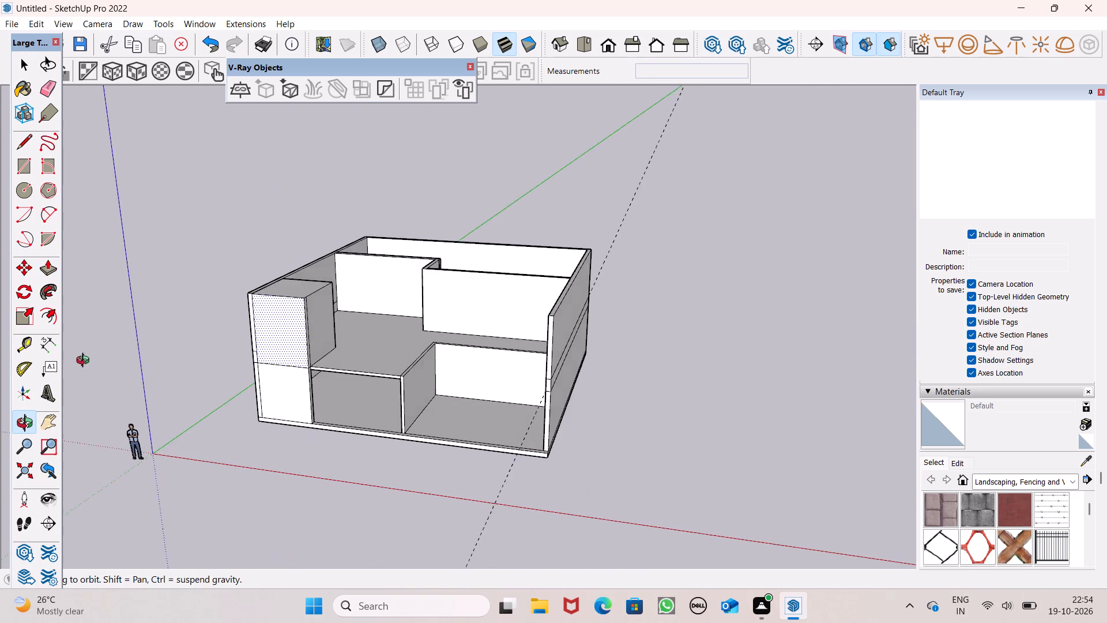
pyautogui.moveTo(85, 362); pyautogui.dragTo(183, 342, button='middle')
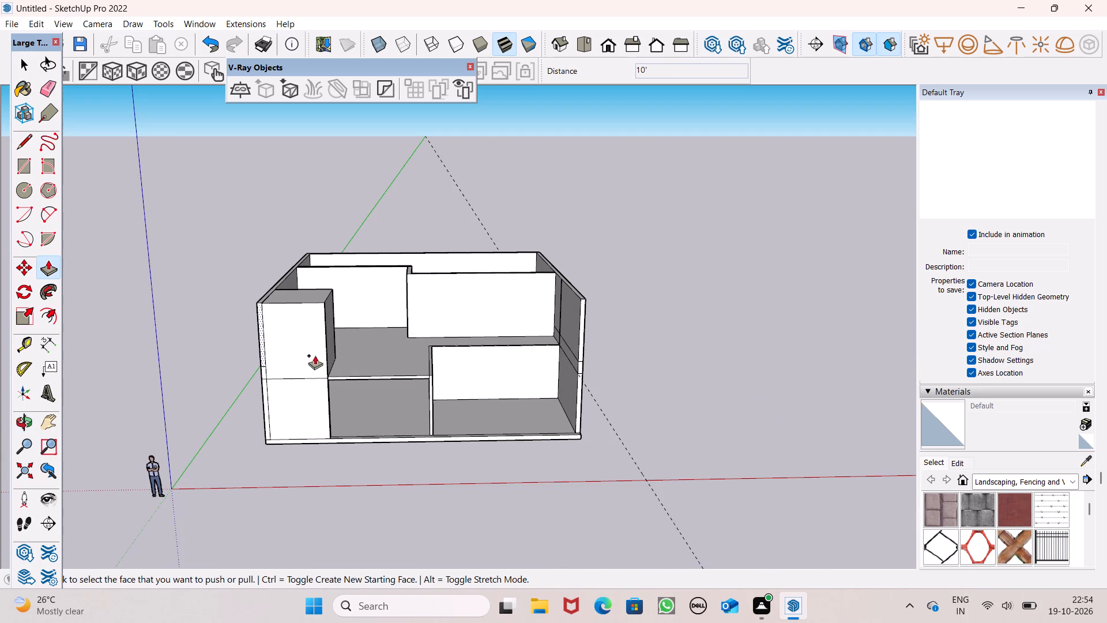
pyautogui.scroll(4, 290, 302)
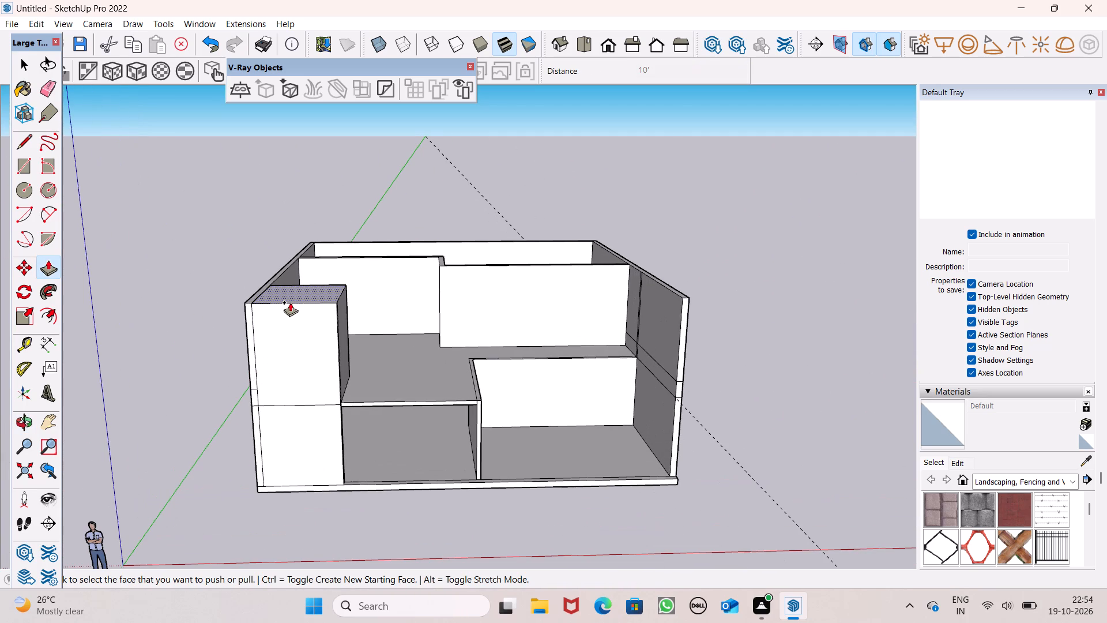
pyautogui.moveTo(281, 307); pyautogui.dragTo(275, 321, button='middle')
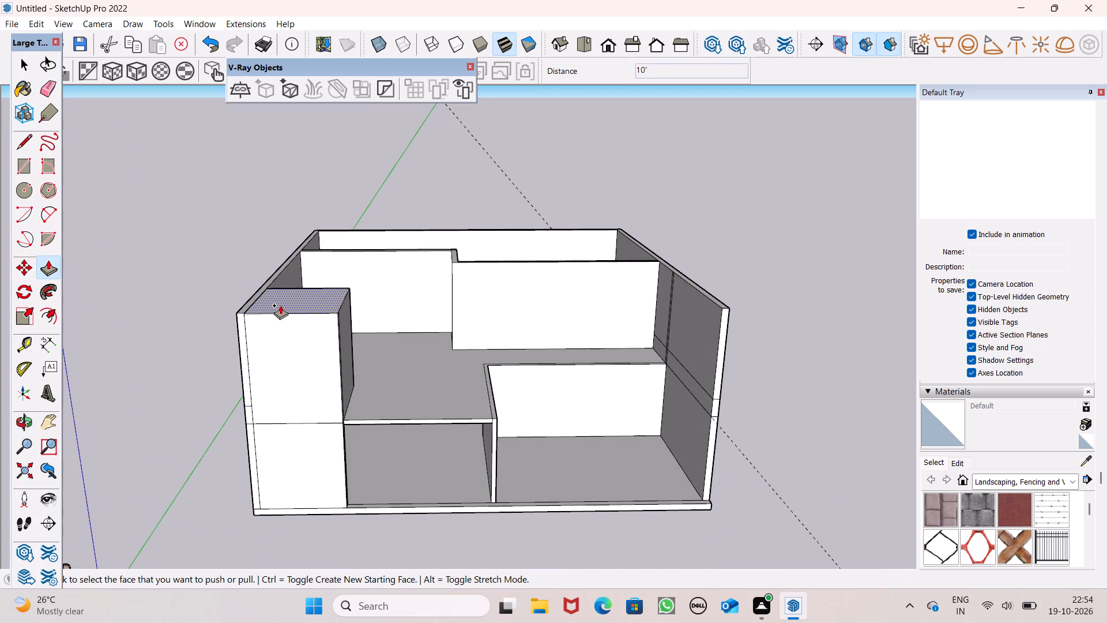
pyautogui.moveTo(280, 304); pyautogui.dragTo(278, 322)
pyautogui.press('space')
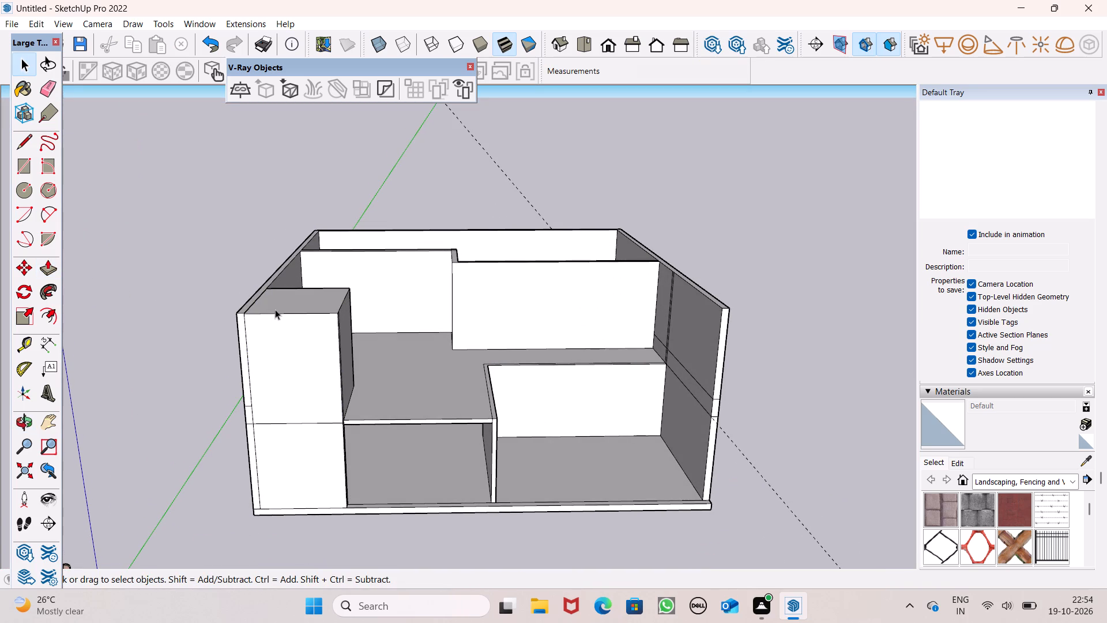
pyautogui.click(50, 271)
pyautogui.click(50, 270)
pyautogui.moveTo(285, 303); pyautogui.dragTo(285, 311)
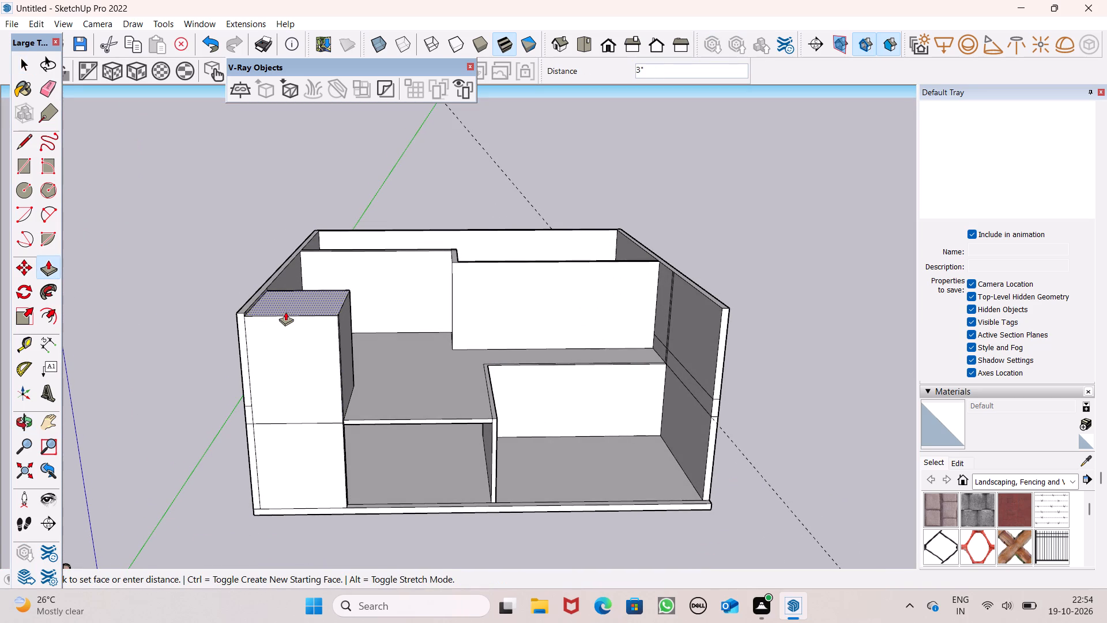
pyautogui.moveTo(285, 311); pyautogui.dragTo(288, 349)
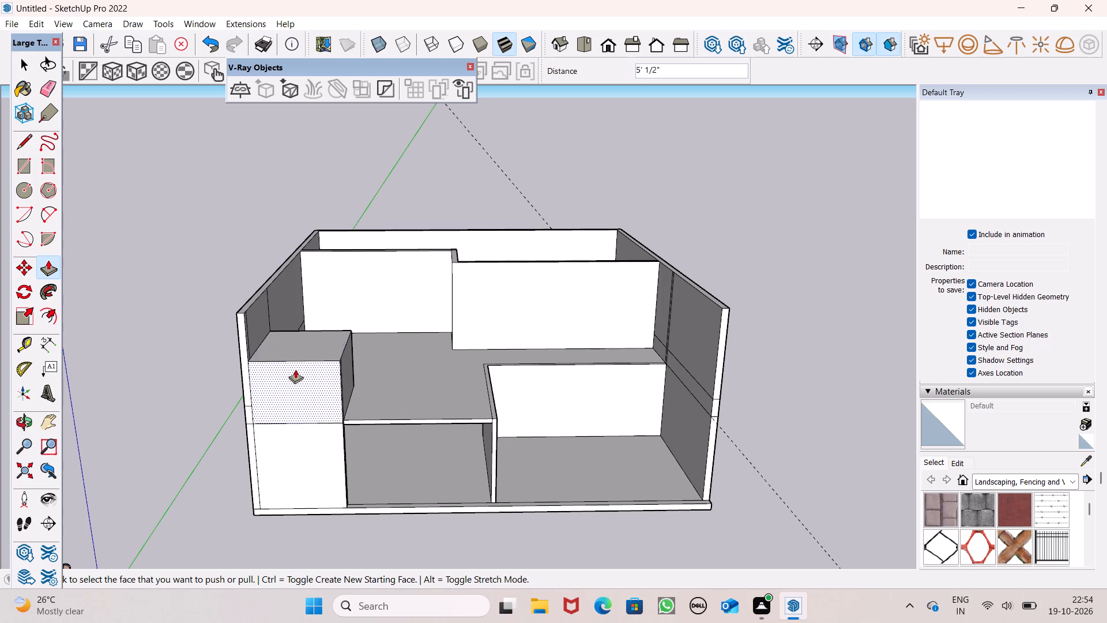
# Draw a line across the perimeter wall's top edge at the corner block's inner rear corner.
pyautogui.scroll(1, 298, 371)
pyautogui.moveTo(297, 371); pyautogui.dragTo(251, 391, button='middle')
pyautogui.moveTo(240, 347); pyautogui.dragTo(254, 383, button='middle')
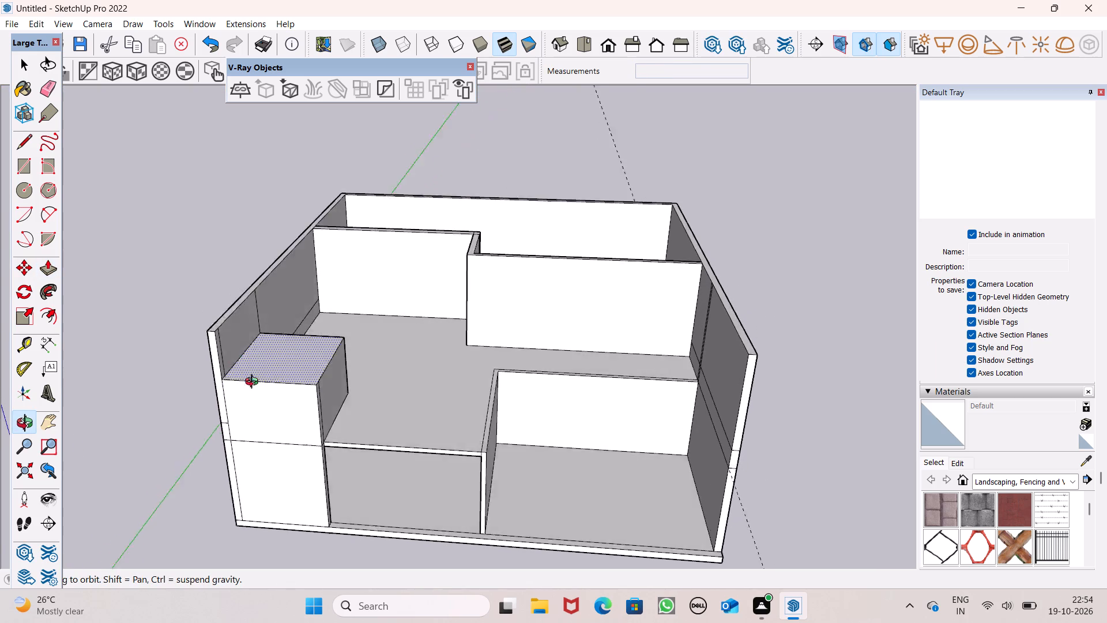
pyautogui.moveTo(254, 383); pyautogui.dragTo(362, 433, button='middle')
pyautogui.scroll(2, 284, 388)
pyautogui.moveTo(281, 388); pyautogui.dragTo(228, 403, button='middle')
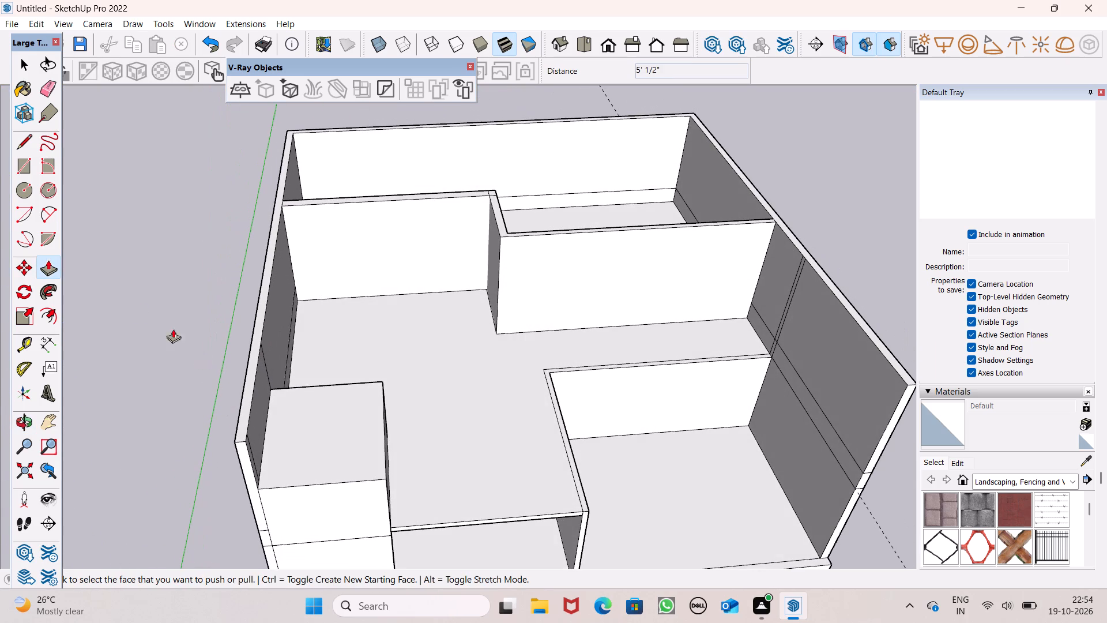
pyautogui.click(27, 144)
pyautogui.moveTo(130, 268); pyautogui.dragTo(178, 305, button='middle')
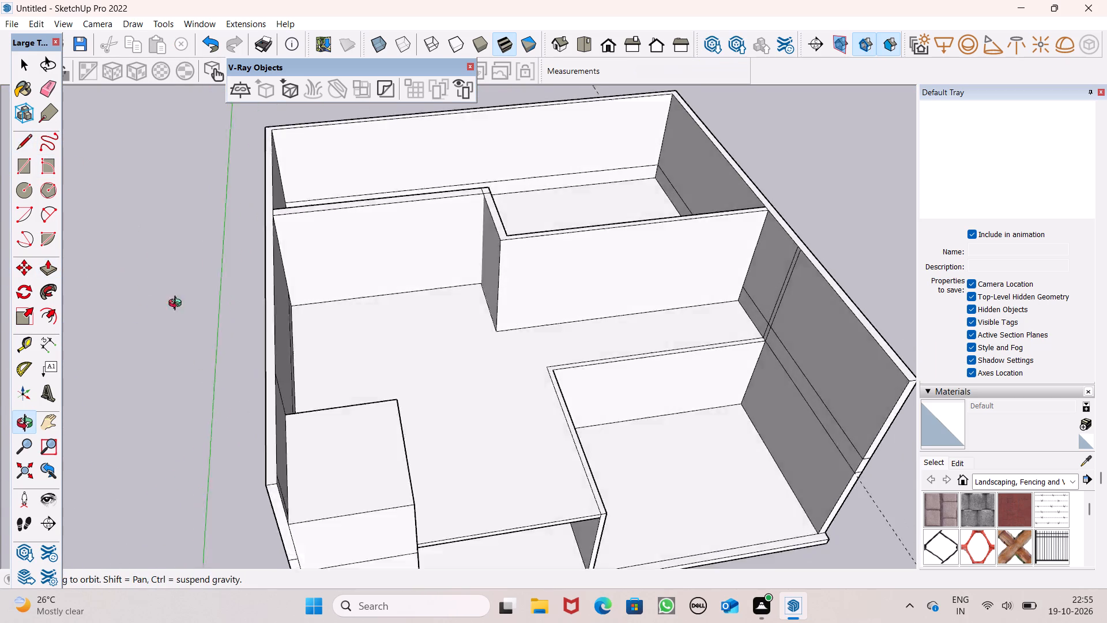
pyautogui.moveTo(178, 305); pyautogui.dragTo(389, 388, button='middle')
pyautogui.scroll(1, 388, 388)
pyautogui.scroll(-2, 396, 446)
pyautogui.scroll(6, 409, 526)
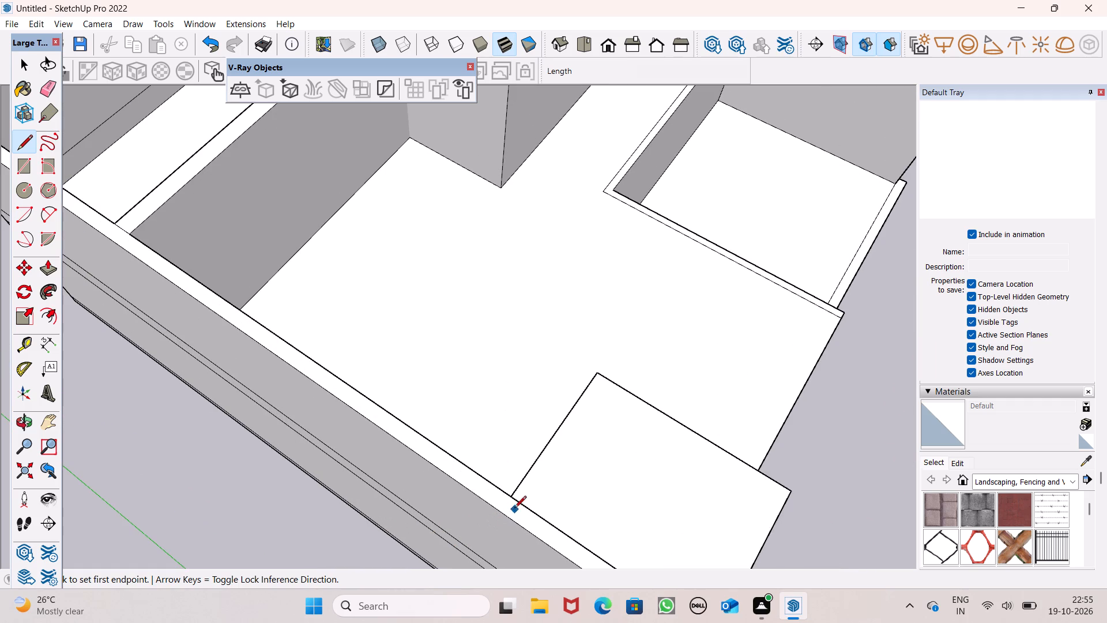
pyautogui.click(511, 499)
pyautogui.click(502, 511)
# Push the wall-top strip beside the corner block down about 5' 1", flush with the block's top.
pyautogui.scroll(-4, 484, 467)
pyautogui.moveTo(497, 493); pyautogui.dragTo(491, 481, button='middle')
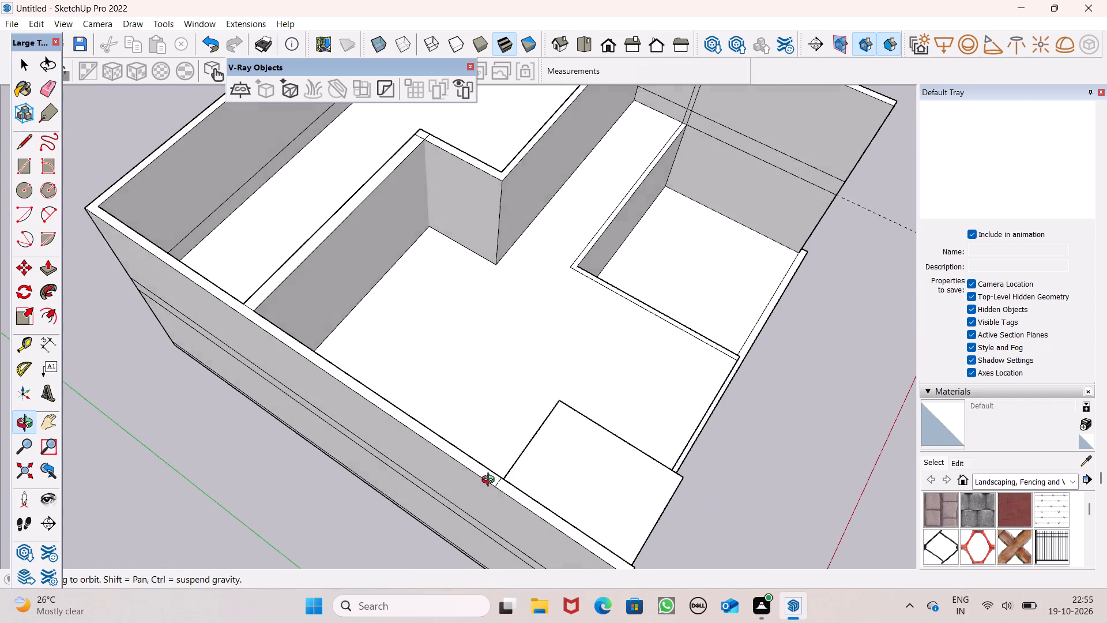
pyautogui.moveTo(491, 481); pyautogui.dragTo(467, 466, button='middle')
pyautogui.click(51, 264)
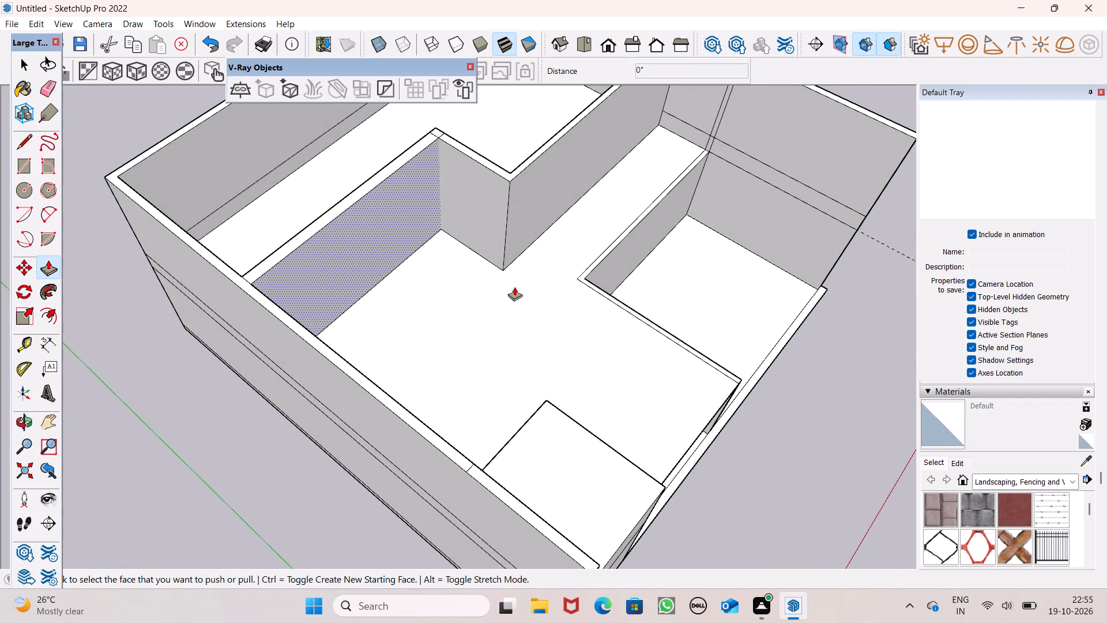
pyautogui.scroll(-4, 568, 363)
pyautogui.scroll(7, 653, 503)
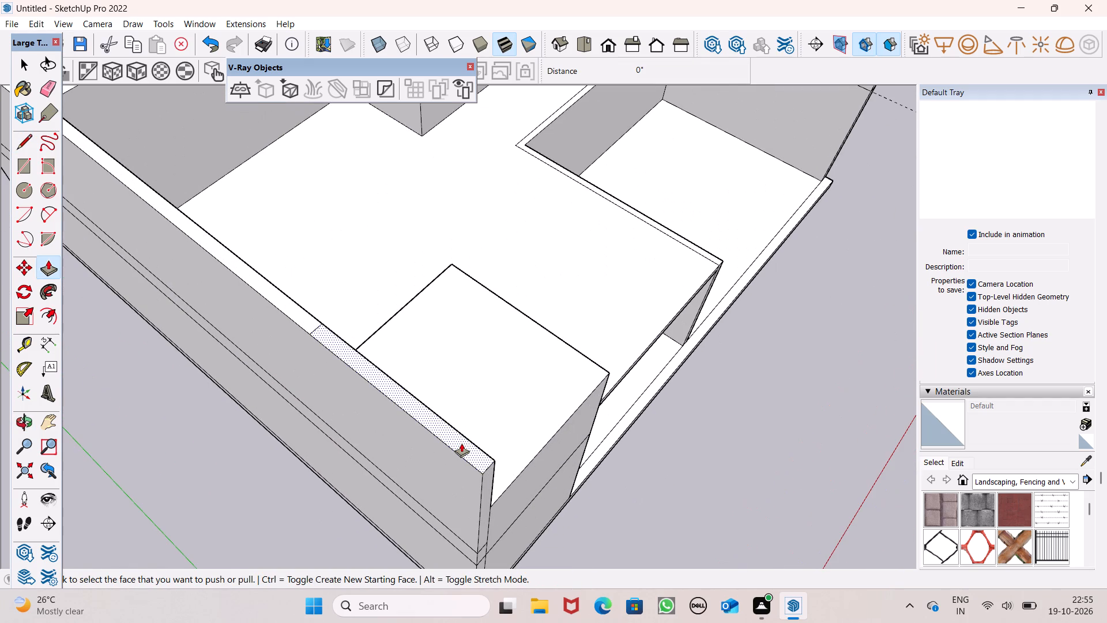
pyautogui.moveTo(461, 443); pyautogui.dragTo(490, 541)
pyautogui.scroll(-2, 493, 440)
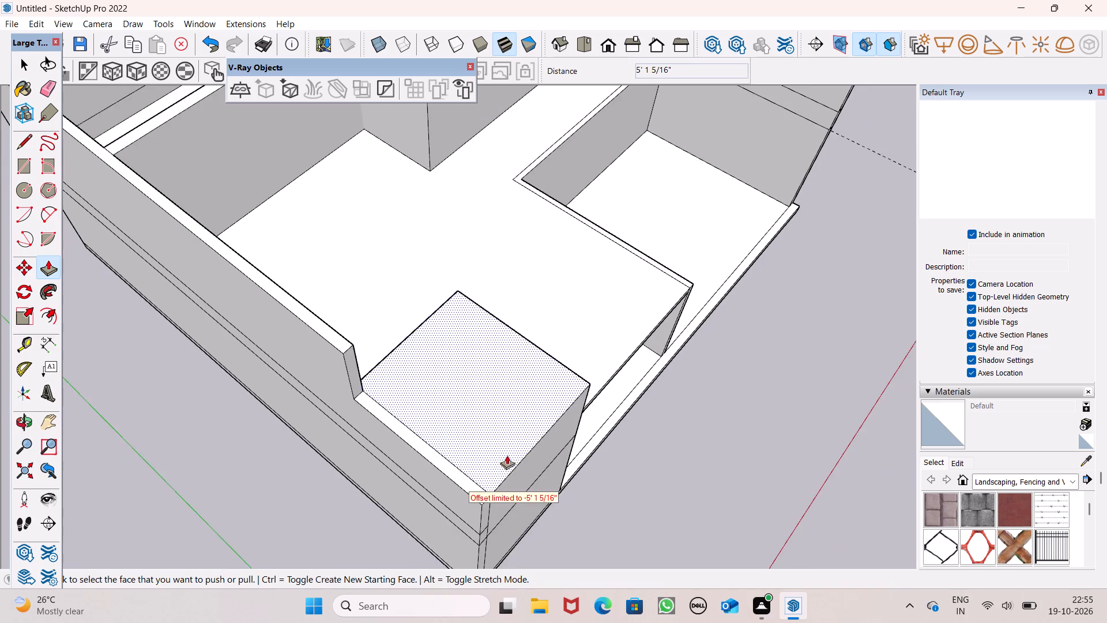
# Push the stepped wall's exposed end face back about 9' 4", away from the corner block.
pyautogui.moveTo(507, 455); pyautogui.dragTo(406, 422, button='middle')
pyautogui.scroll(-4, 394, 396)
pyautogui.moveTo(393, 403); pyautogui.dragTo(379, 377, button='middle')
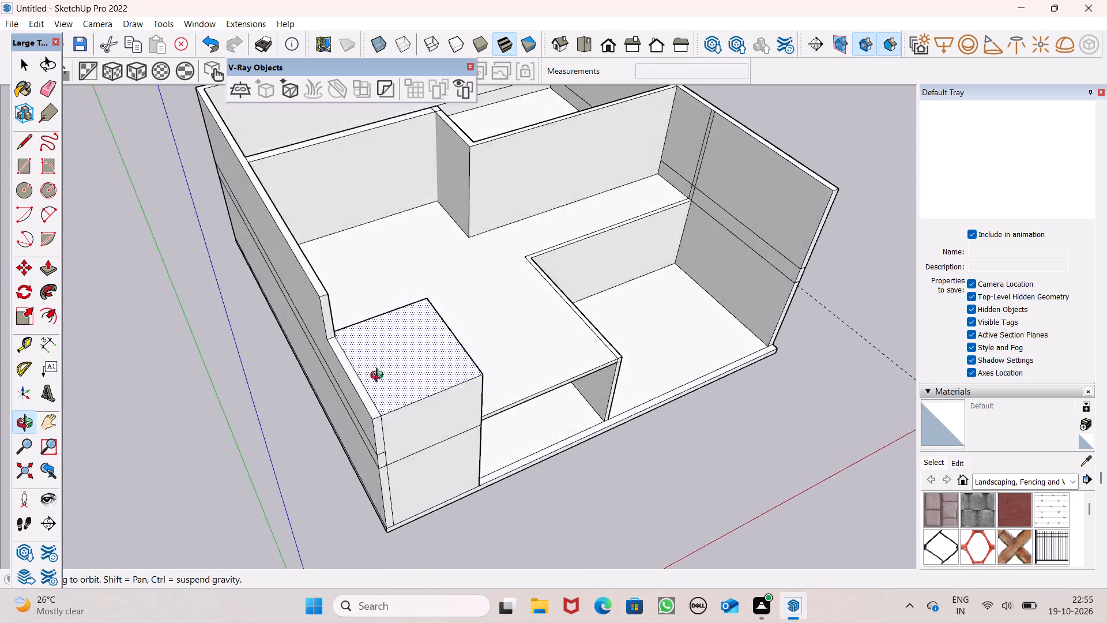
pyautogui.moveTo(379, 377); pyautogui.dragTo(220, 262, button='middle')
pyautogui.scroll(1, 220, 263)
pyautogui.scroll(-4, 223, 260)
pyautogui.moveTo(254, 284); pyautogui.dragTo(265, 256, button='middle')
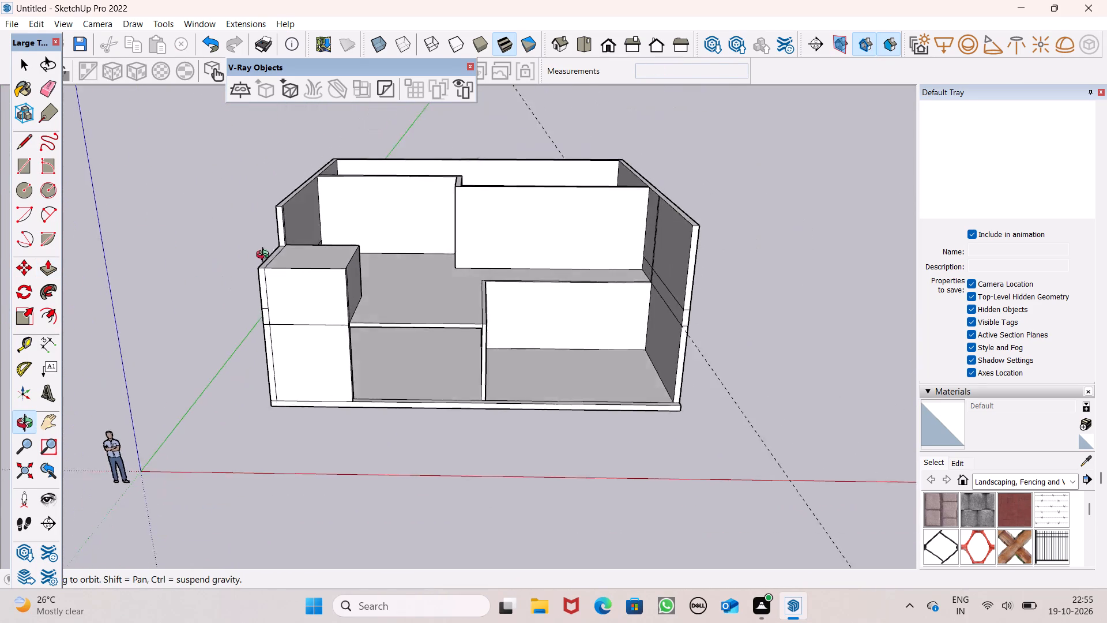
pyautogui.moveTo(265, 256); pyautogui.dragTo(431, 329, button='middle')
pyautogui.scroll(5, 326, 296)
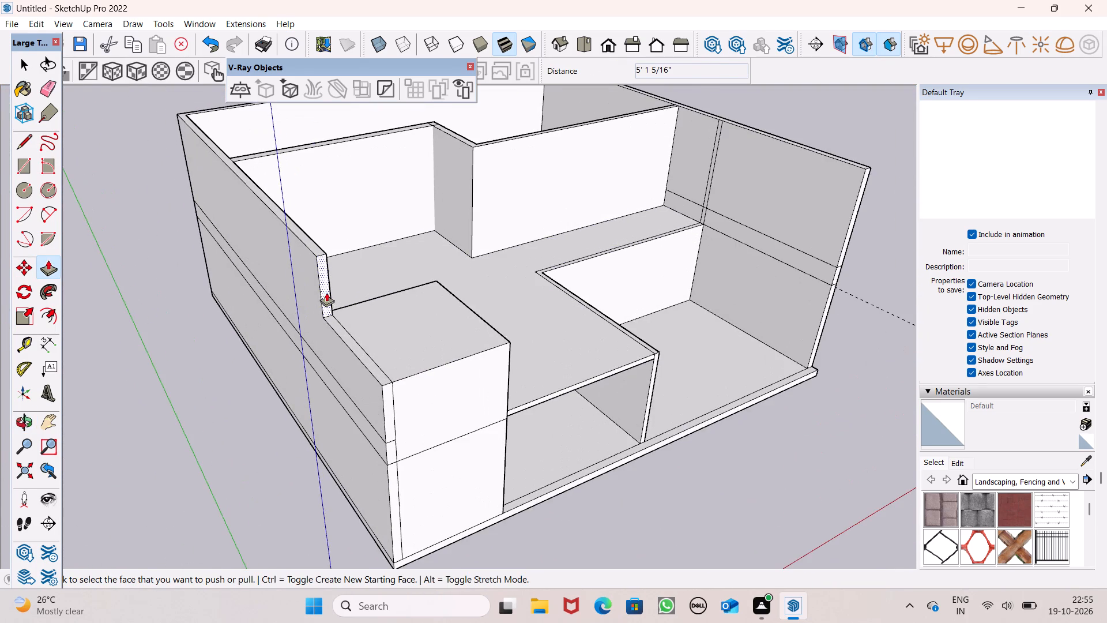
pyautogui.moveTo(325, 291); pyautogui.dragTo(258, 253)
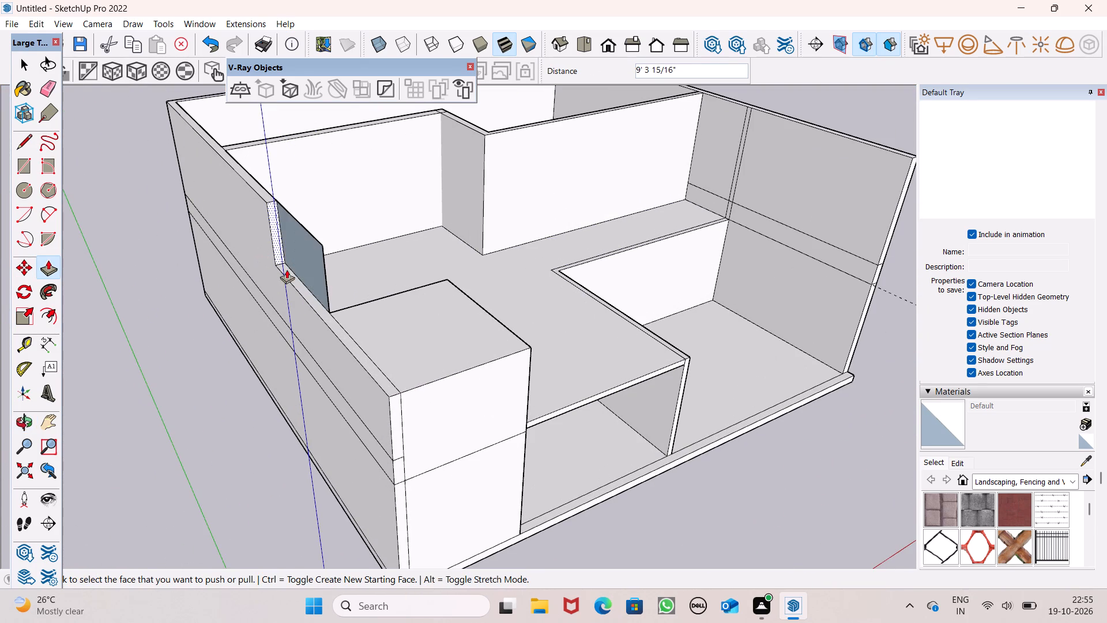
# Erase the leftover thin face and its stray edge standing above the lowered side wall behind the corner block.
pyautogui.moveTo(353, 320); pyautogui.dragTo(168, 347, button='middle')
pyautogui.scroll(1, 170, 350)
pyautogui.moveTo(219, 313); pyautogui.dragTo(213, 449, button='middle')
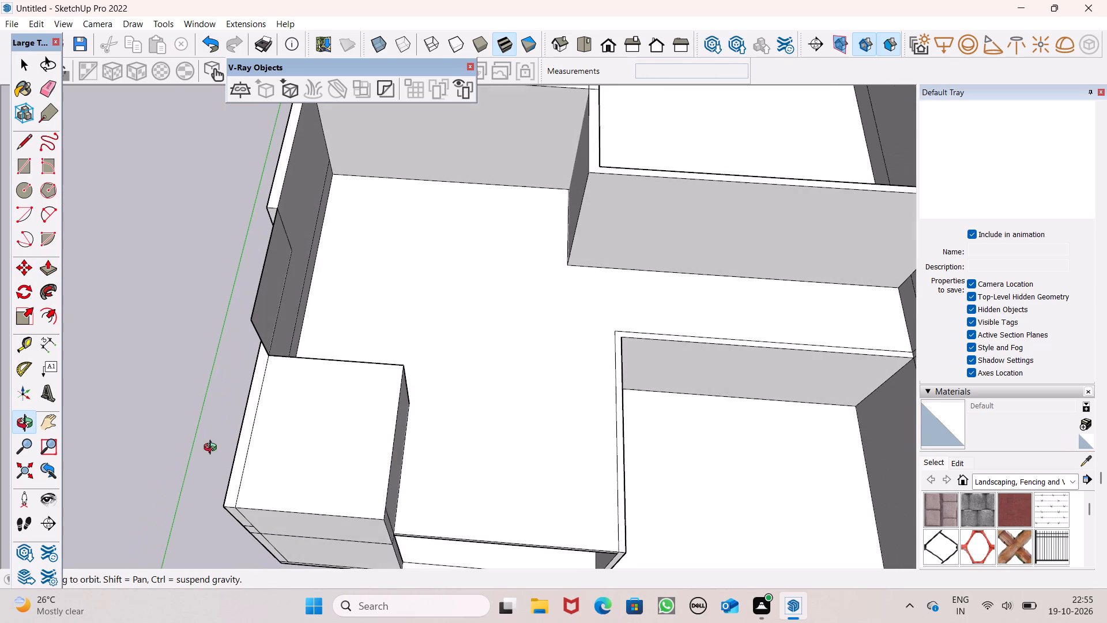
pyautogui.moveTo(213, 449); pyautogui.dragTo(213, 448, button='middle')
pyautogui.click(56, 92)
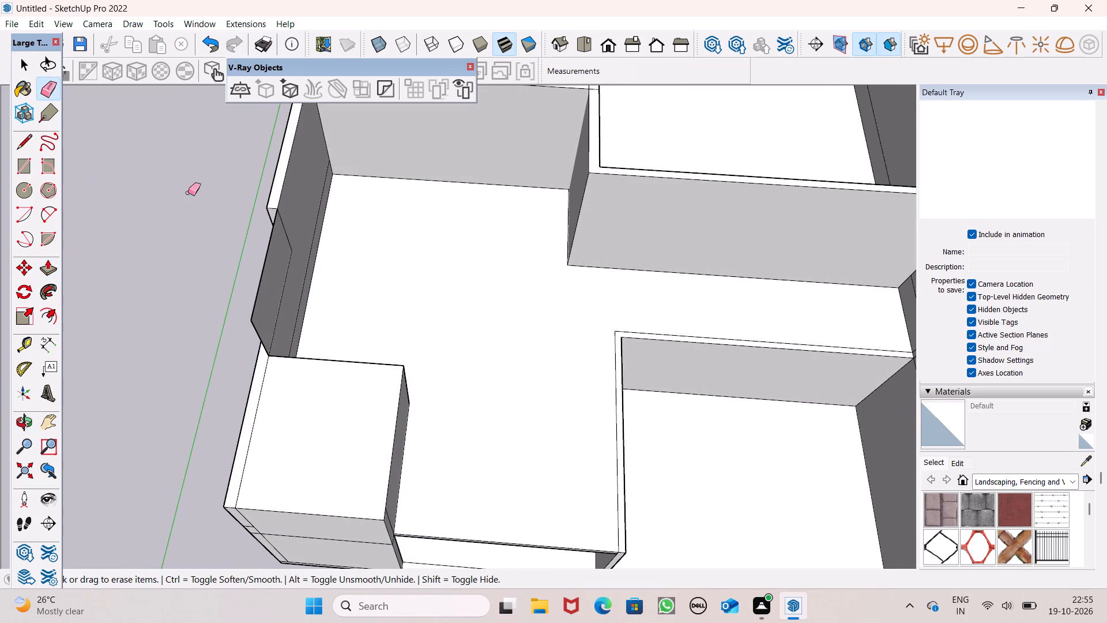
pyautogui.moveTo(269, 244); pyautogui.dragTo(273, 262)
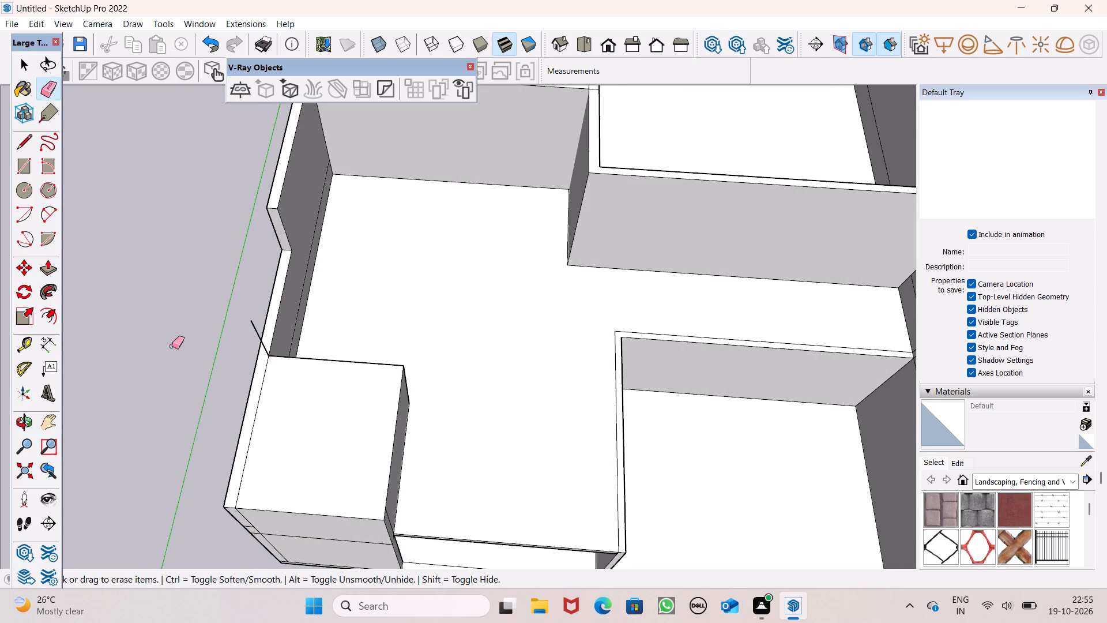
pyautogui.moveTo(266, 323); pyautogui.dragTo(244, 338)
pyautogui.hotkey('ctrl', 'z')
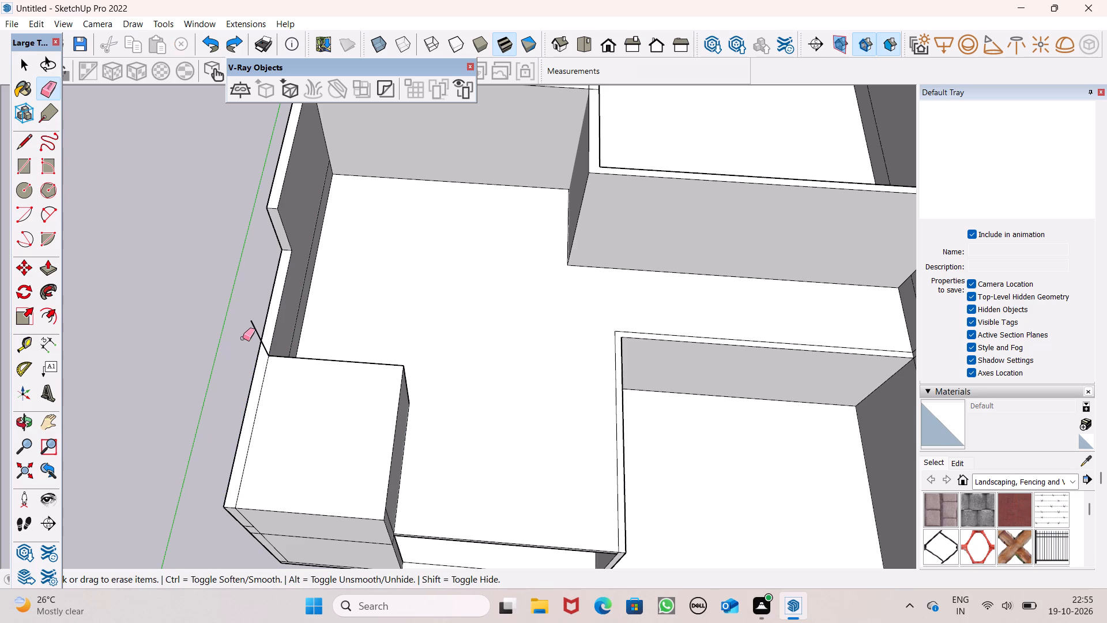
pyautogui.click(254, 332)
# Push the upper side wall's exposed end face by about 2 5/8".
pyautogui.scroll(-4, 379, 219)
pyautogui.moveTo(366, 261); pyautogui.dragTo(437, 62, button='middle')
pyautogui.scroll(1, 328, 128)
pyautogui.scroll(-1, 429, 179)
pyautogui.moveTo(389, 254); pyautogui.dragTo(249, 243, button='middle')
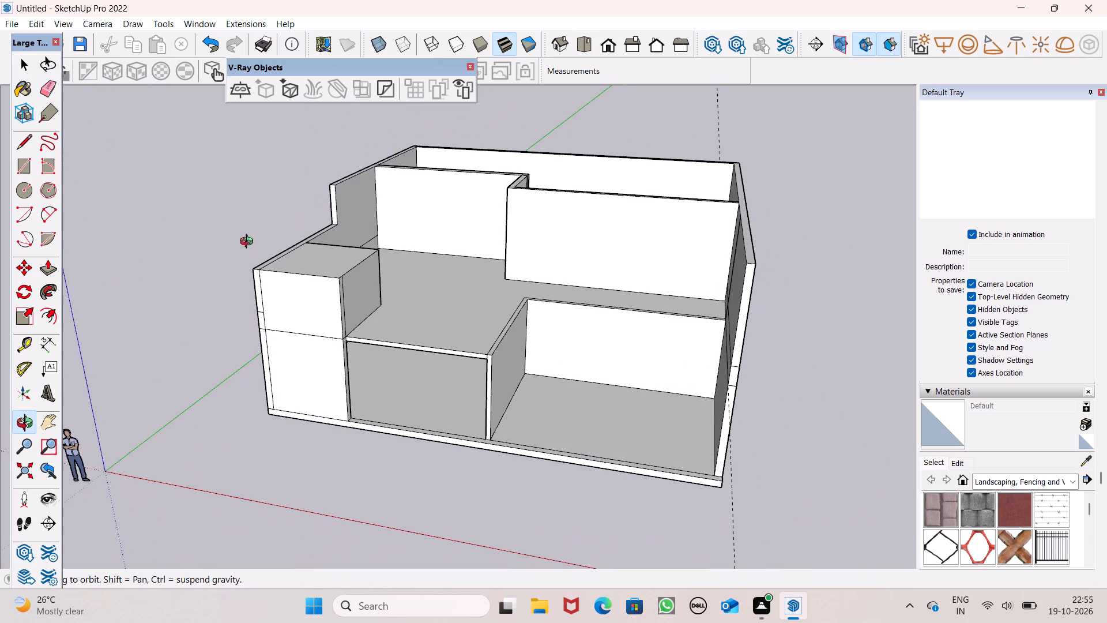
pyautogui.moveTo(249, 243); pyautogui.dragTo(254, 241, button='middle')
pyautogui.moveTo(308, 226); pyautogui.dragTo(371, 395, button='middle')
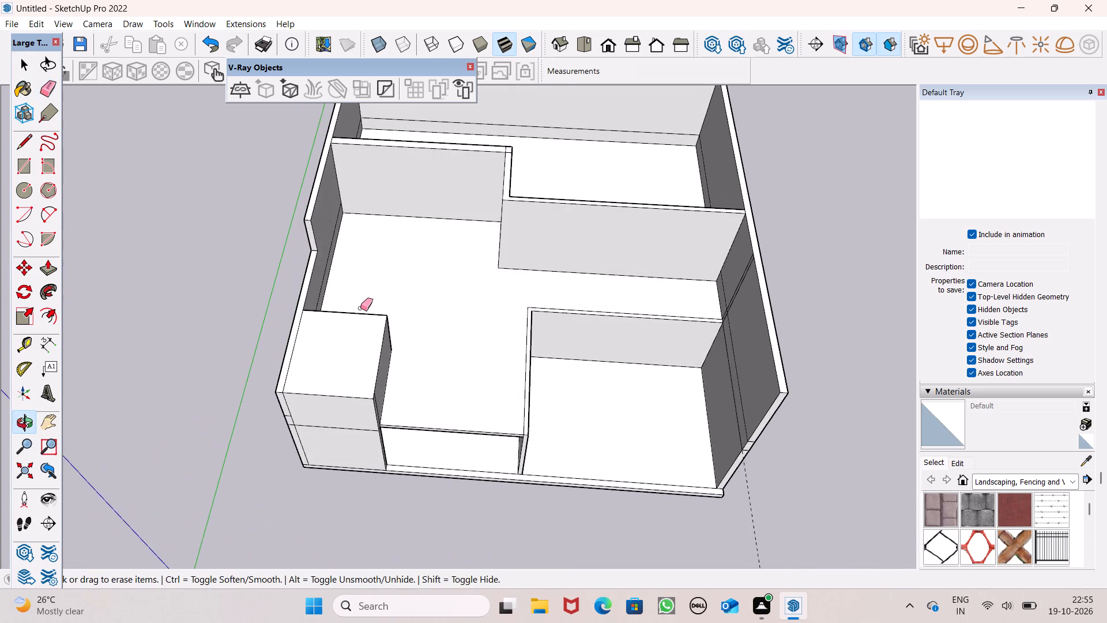
pyautogui.scroll(-2, 360, 307)
pyautogui.moveTo(341, 254); pyautogui.dragTo(345, 369, button='middle')
pyautogui.scroll(5, 327, 303)
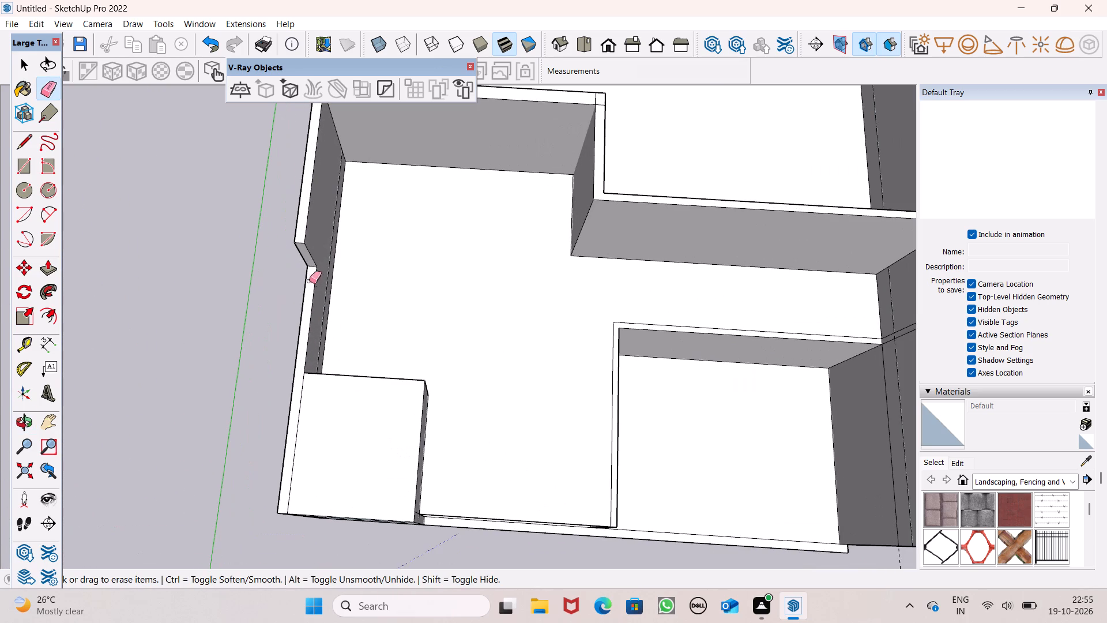
pyautogui.click(52, 272)
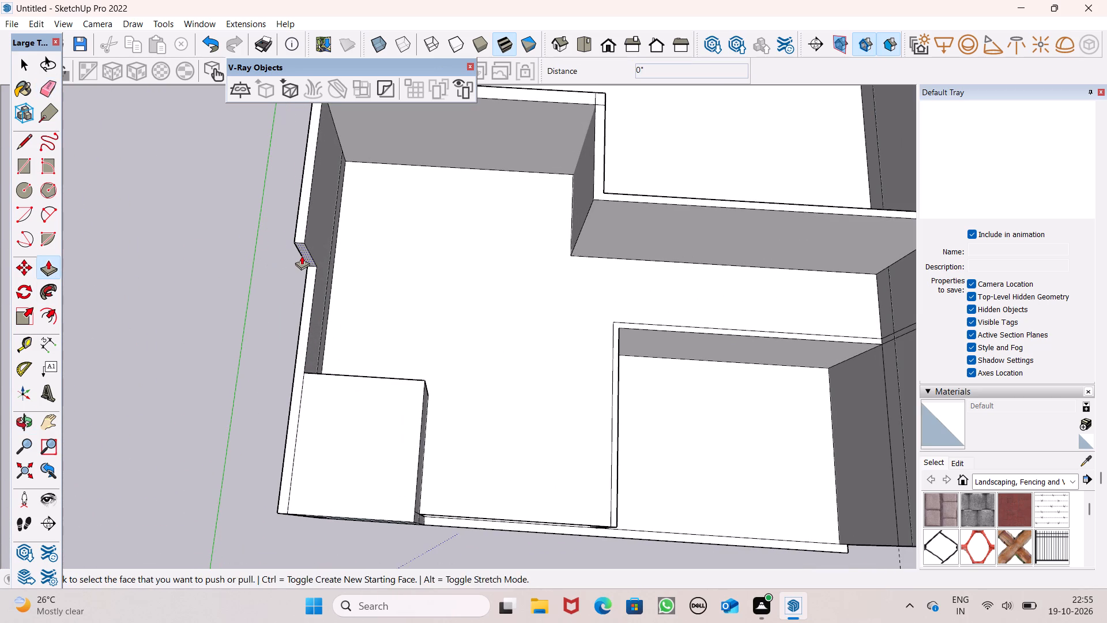
pyautogui.moveTo(302, 254); pyautogui.dragTo(303, 239)
pyautogui.click(304, 238)
# Push the upper side wall's exposed end face farther back from the corner block.
pyautogui.scroll(-4, 299, 262)
pyautogui.moveTo(315, 273); pyautogui.dragTo(303, 371, button='middle')
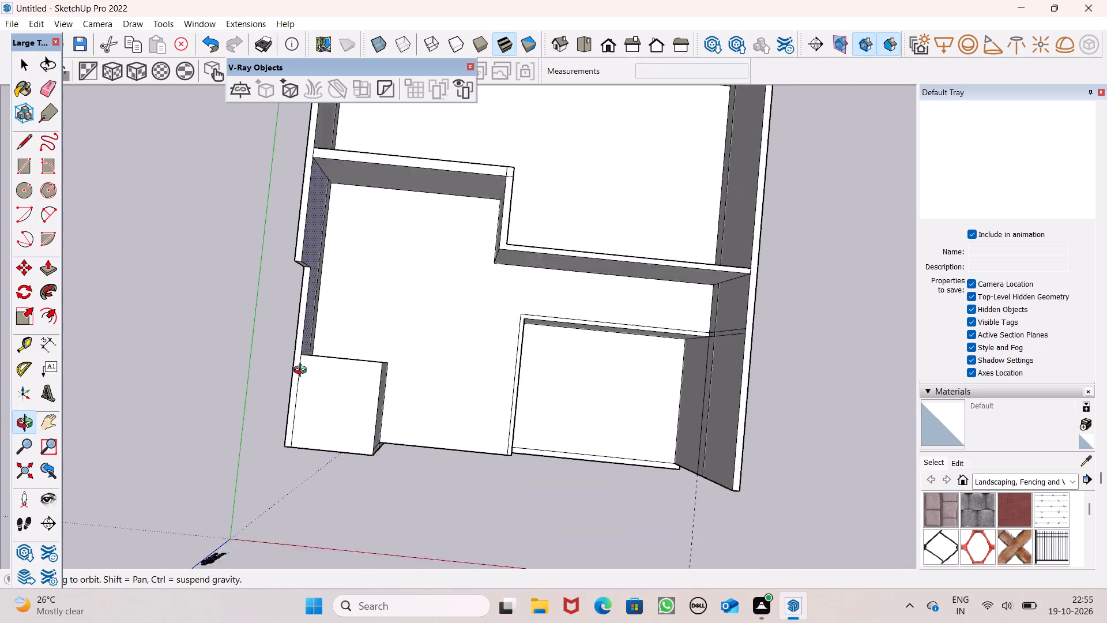
pyautogui.moveTo(303, 371); pyautogui.dragTo(300, 385, button='middle')
pyautogui.scroll(6, 234, 274)
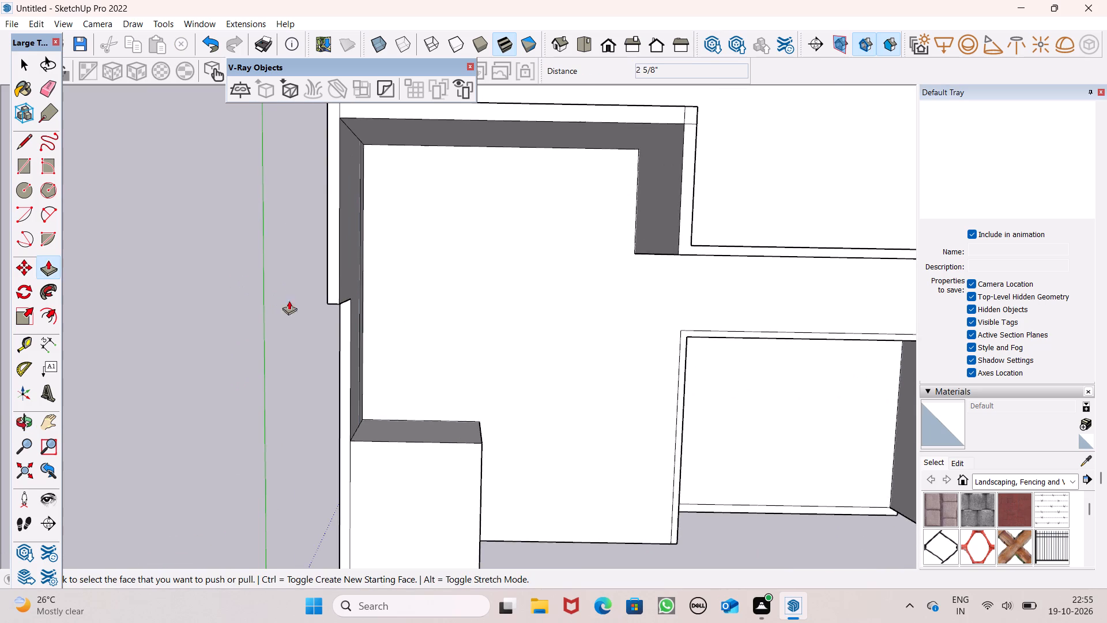
pyautogui.moveTo(356, 321); pyautogui.dragTo(340, 213, button='middle')
pyautogui.moveTo(349, 252); pyautogui.dragTo(355, 241)
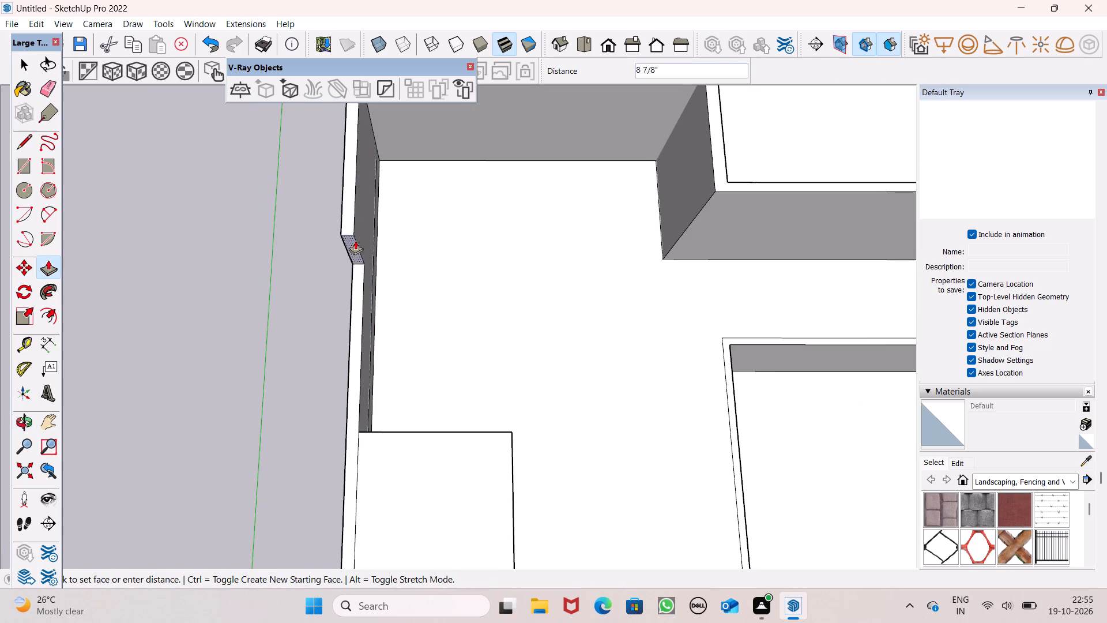
pyautogui.moveTo(355, 241); pyautogui.dragTo(358, 228)
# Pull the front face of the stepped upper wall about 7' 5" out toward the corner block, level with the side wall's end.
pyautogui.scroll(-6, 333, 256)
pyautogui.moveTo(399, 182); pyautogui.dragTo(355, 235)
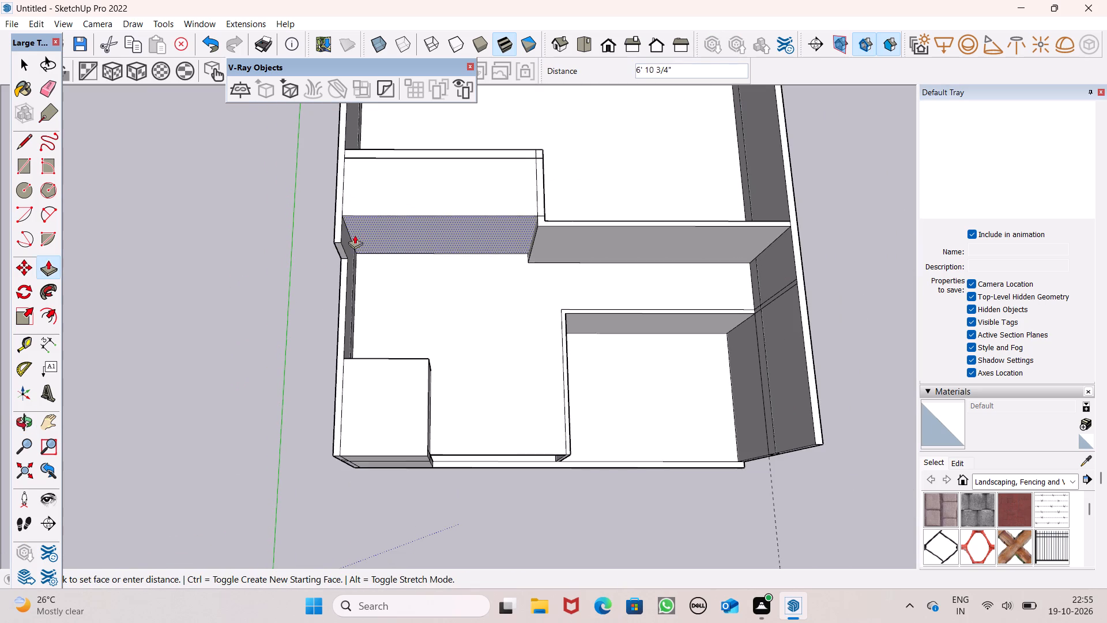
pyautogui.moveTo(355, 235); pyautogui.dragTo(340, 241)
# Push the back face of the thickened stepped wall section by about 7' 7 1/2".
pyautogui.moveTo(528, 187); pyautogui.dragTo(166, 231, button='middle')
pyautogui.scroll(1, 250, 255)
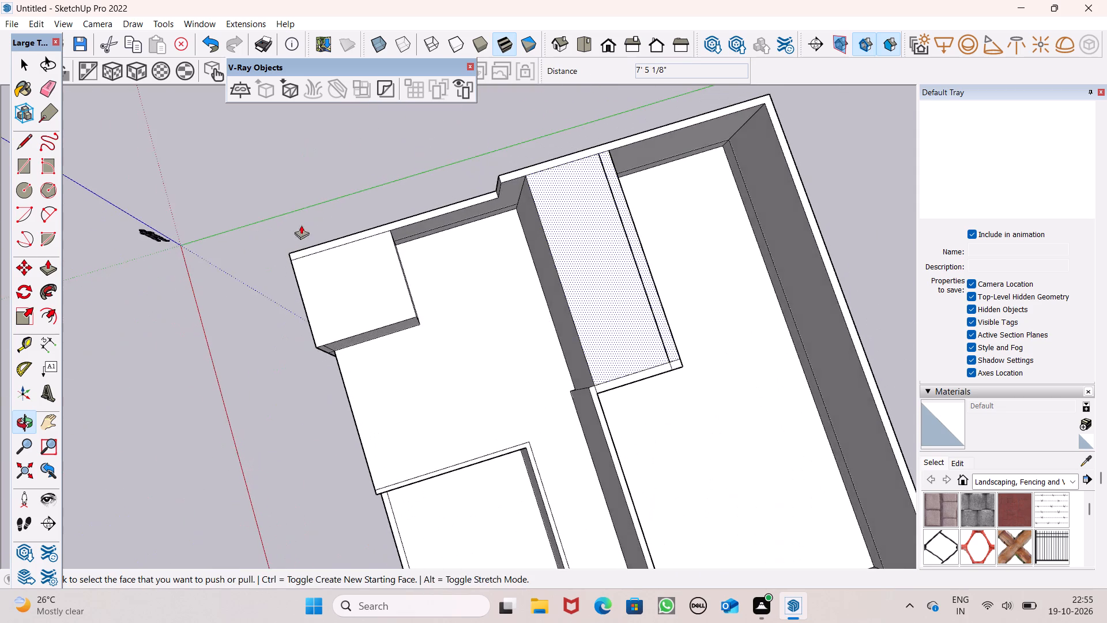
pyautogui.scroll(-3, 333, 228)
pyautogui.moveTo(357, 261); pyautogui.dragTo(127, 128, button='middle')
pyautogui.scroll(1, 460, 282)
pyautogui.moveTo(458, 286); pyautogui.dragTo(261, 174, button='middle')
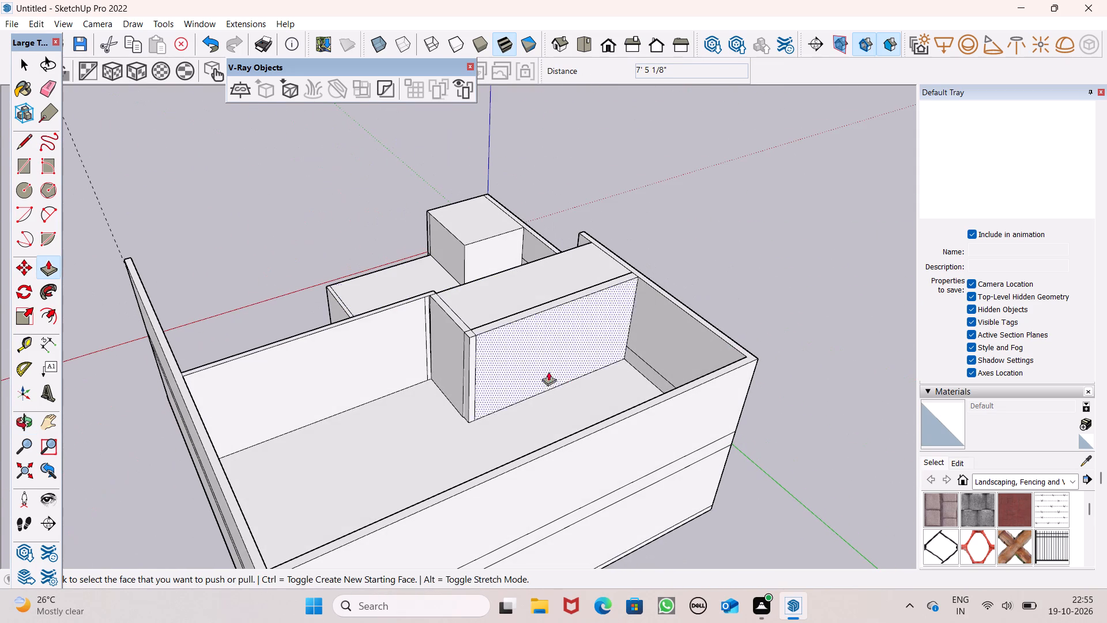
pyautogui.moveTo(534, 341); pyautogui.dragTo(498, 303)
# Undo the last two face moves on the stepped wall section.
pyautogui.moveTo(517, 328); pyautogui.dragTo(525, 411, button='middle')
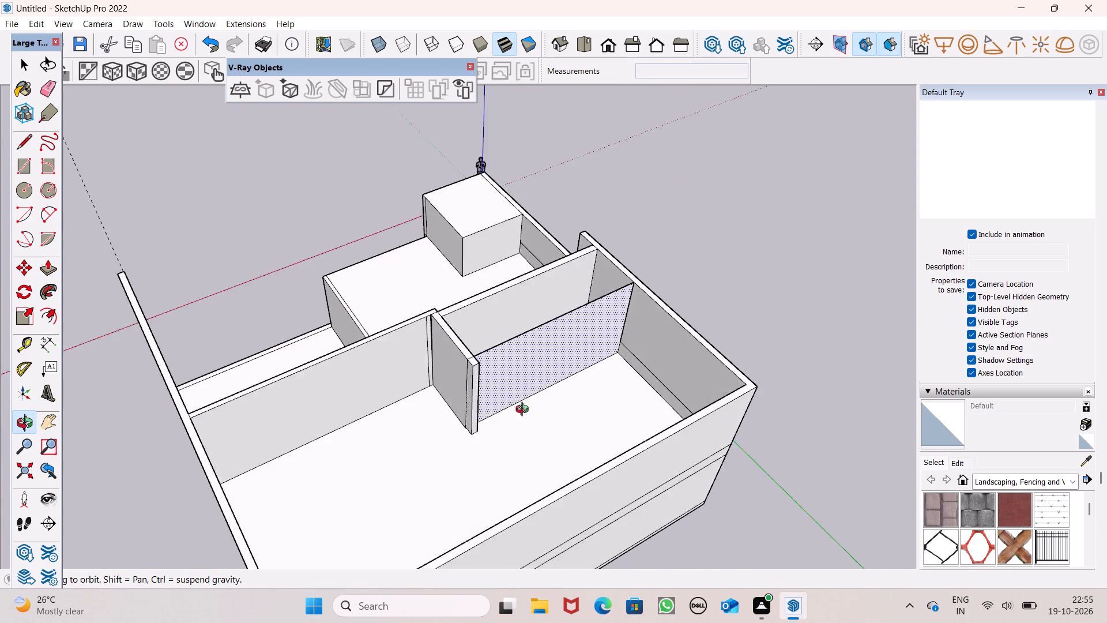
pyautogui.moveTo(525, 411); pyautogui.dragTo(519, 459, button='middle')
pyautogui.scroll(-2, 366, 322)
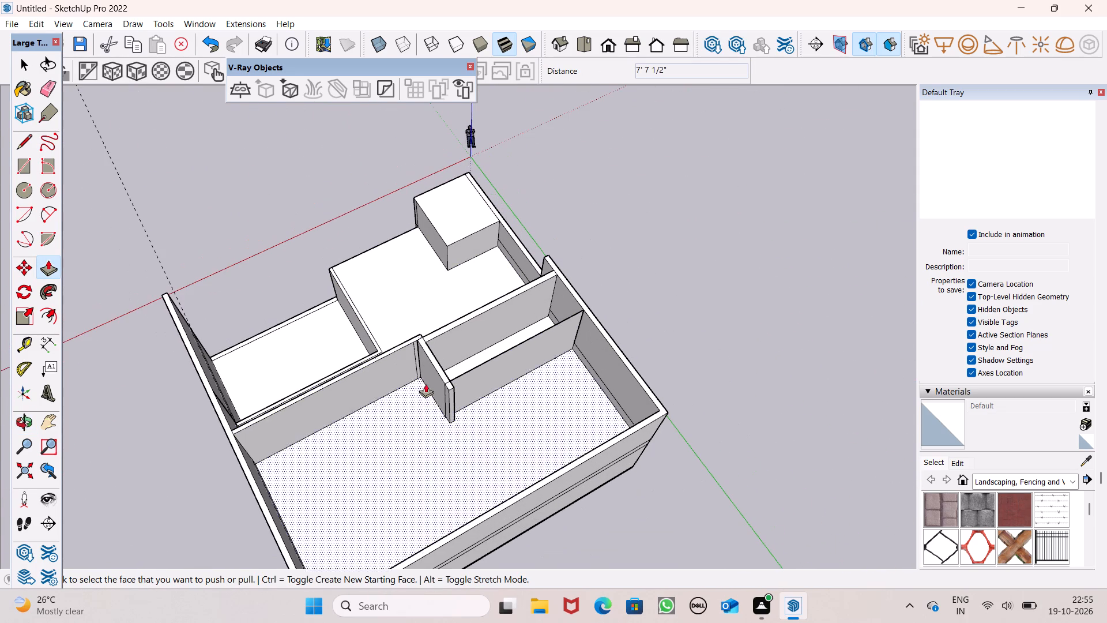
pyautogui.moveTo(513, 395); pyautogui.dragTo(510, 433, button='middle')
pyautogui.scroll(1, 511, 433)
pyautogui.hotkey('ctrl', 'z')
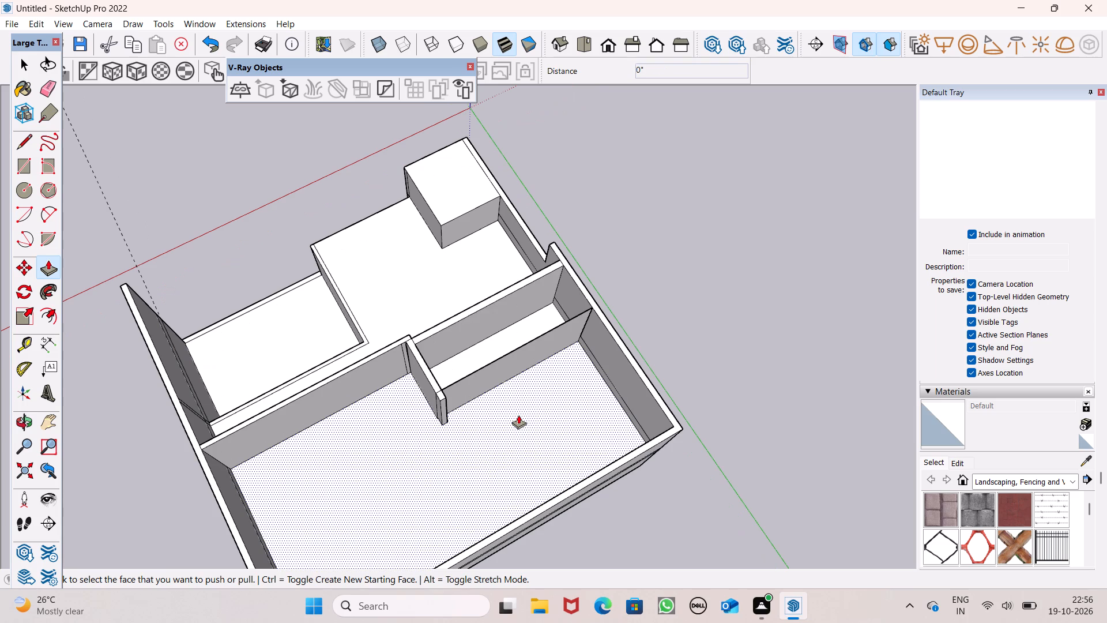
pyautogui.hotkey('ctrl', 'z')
# Examine the upper walls, corner block, slabs and open bay from several angles.
pyautogui.moveTo(498, 394); pyautogui.dragTo(750, 279, button='middle')
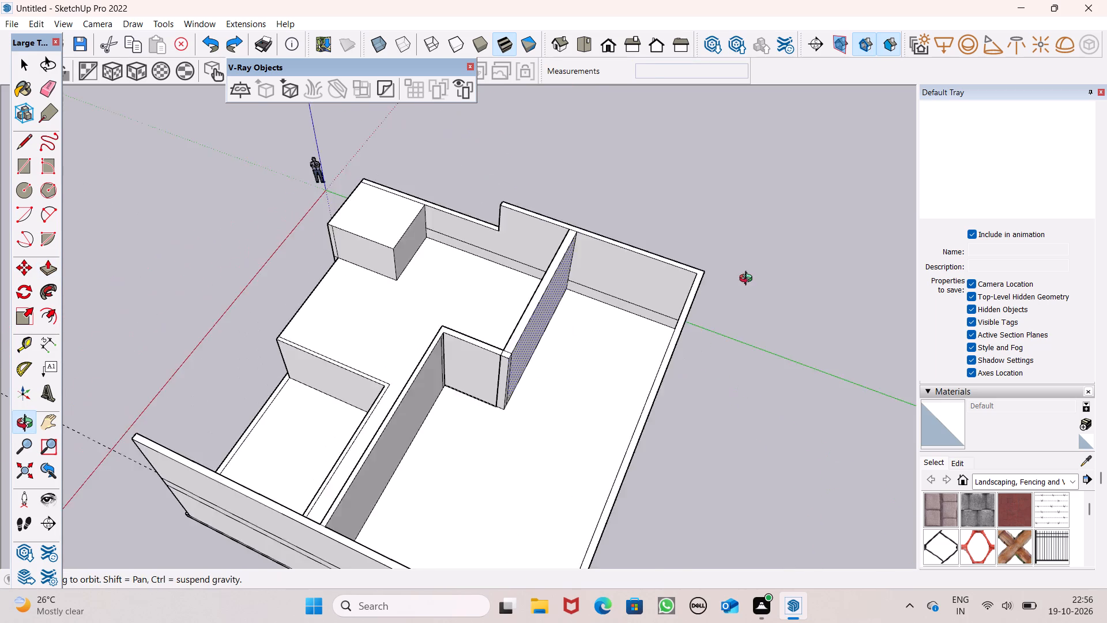
pyautogui.scroll(1, 475, 324)
pyautogui.moveTo(474, 324); pyautogui.dragTo(698, 329, button='middle')
pyautogui.moveTo(360, 362); pyautogui.dragTo(568, 310, button='middle')
pyautogui.press('space')
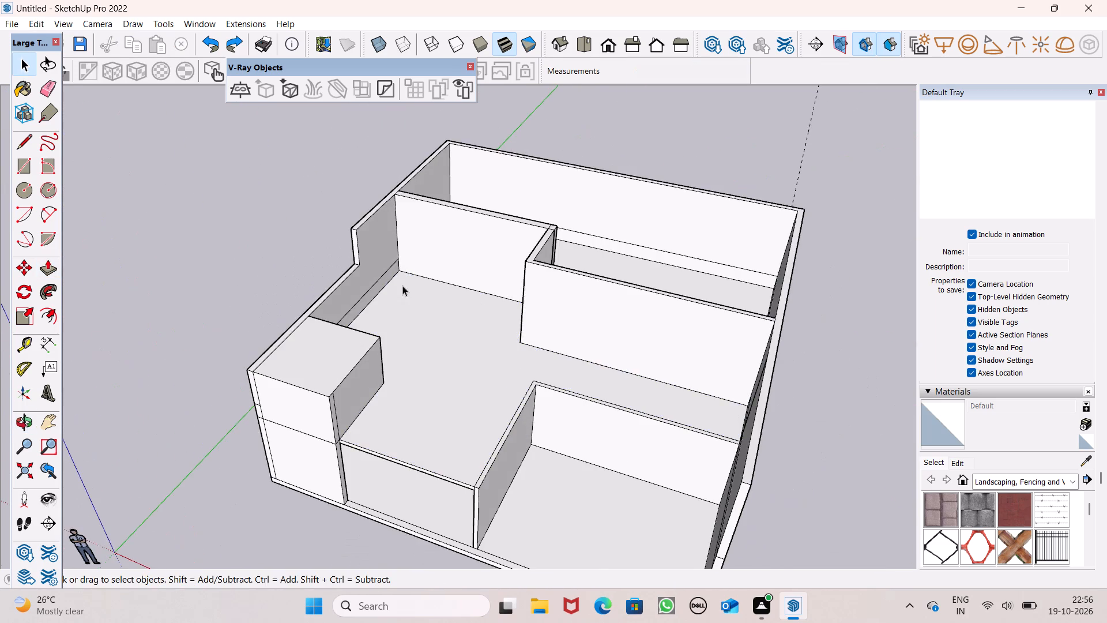
pyautogui.scroll(-3, 396, 287)
pyautogui.moveTo(386, 325); pyautogui.dragTo(550, 282, button='middle')
pyautogui.moveTo(547, 292); pyautogui.dragTo(541, 305, button='middle')
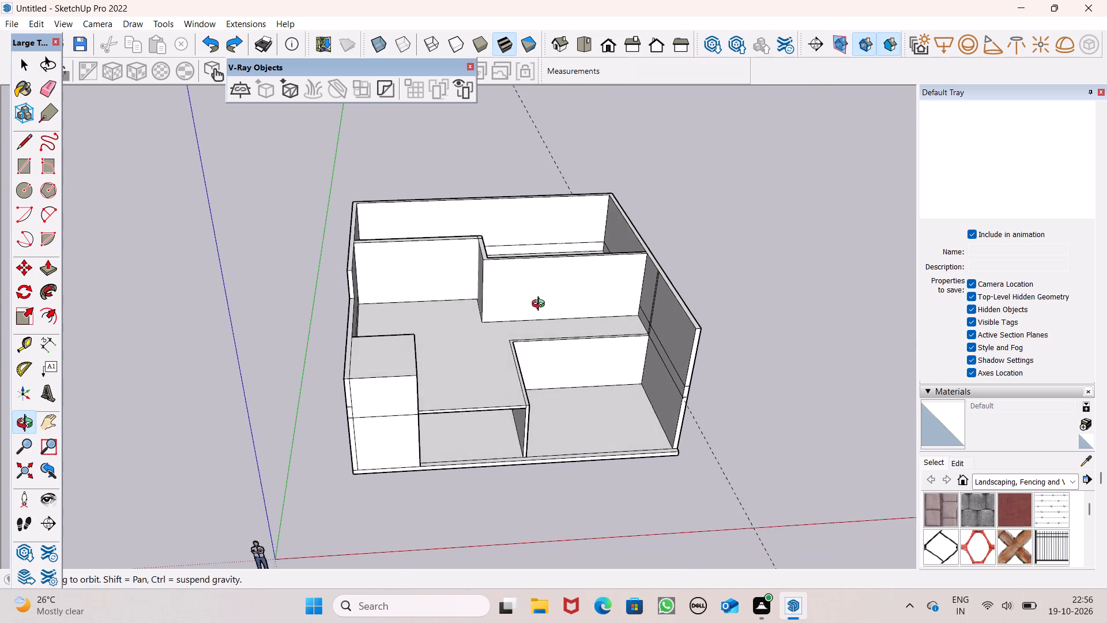
pyautogui.moveTo(541, 305); pyautogui.dragTo(535, 318, button='middle')
pyautogui.scroll(1, 535, 318)
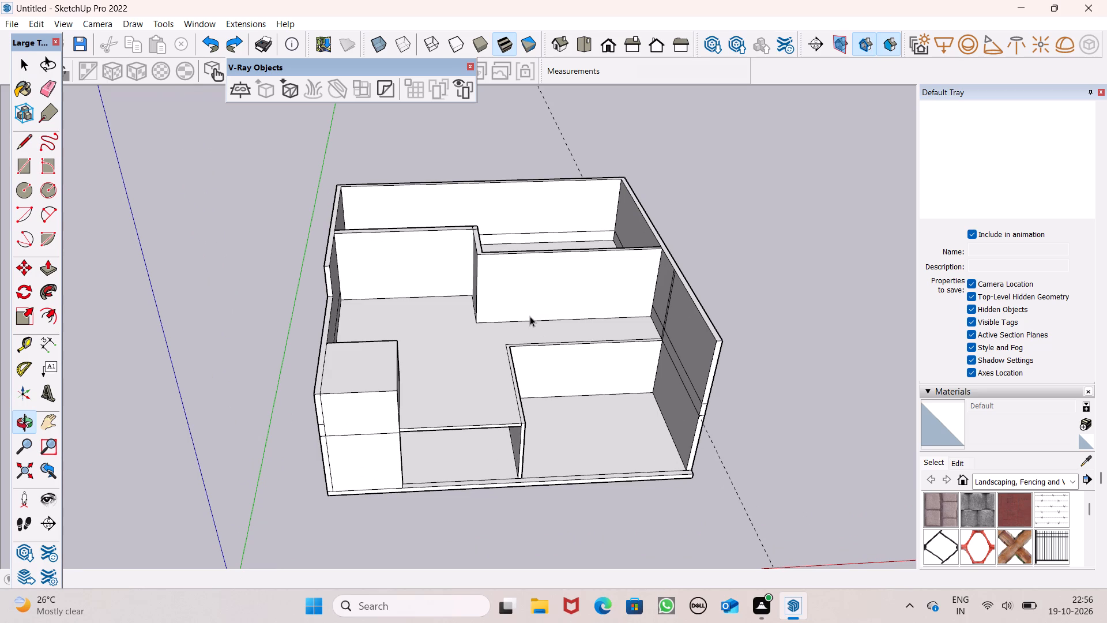
pyautogui.scroll(-4, 499, 489)
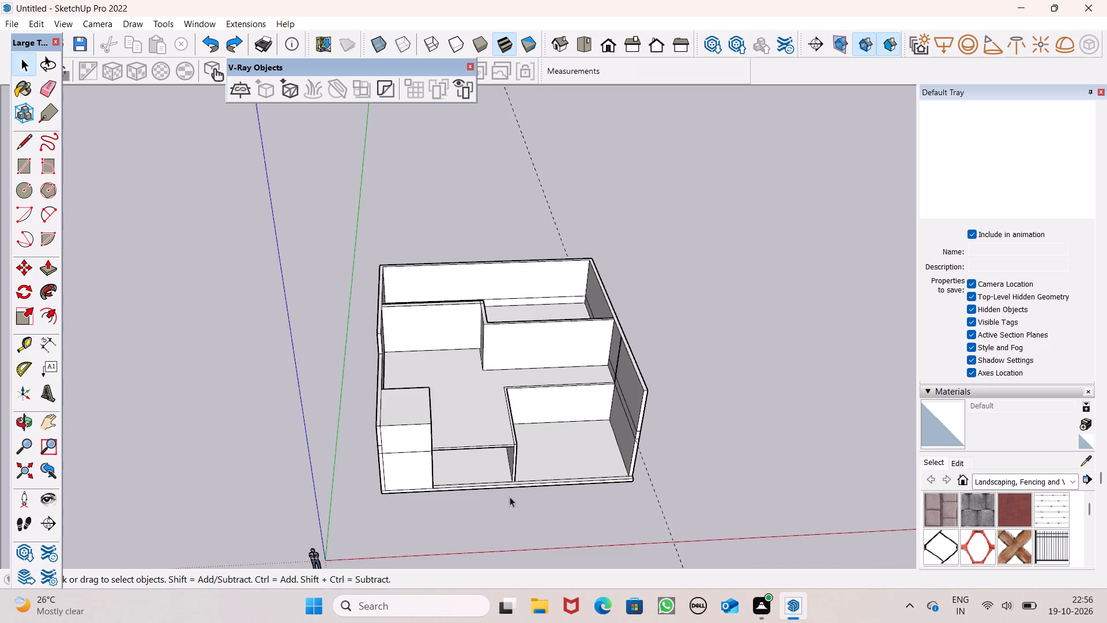
pyautogui.moveTo(506, 494); pyautogui.dragTo(475, 350, button='middle')
pyautogui.scroll(2, 533, 358)
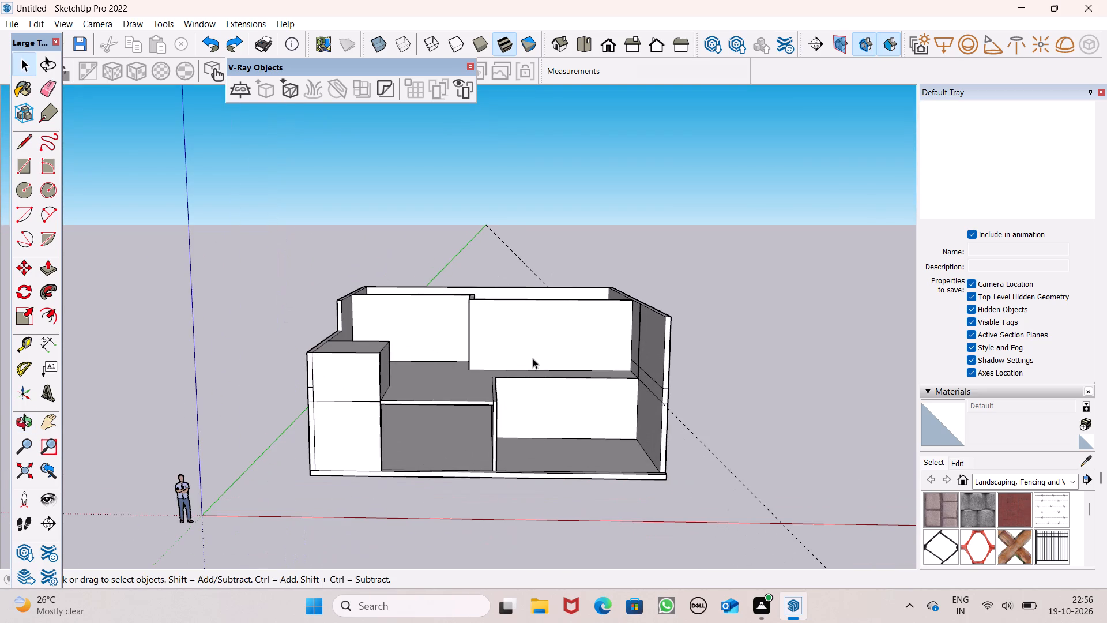
pyautogui.scroll(1, 534, 359)
pyautogui.moveTo(499, 389); pyautogui.dragTo(473, 395, button='middle')
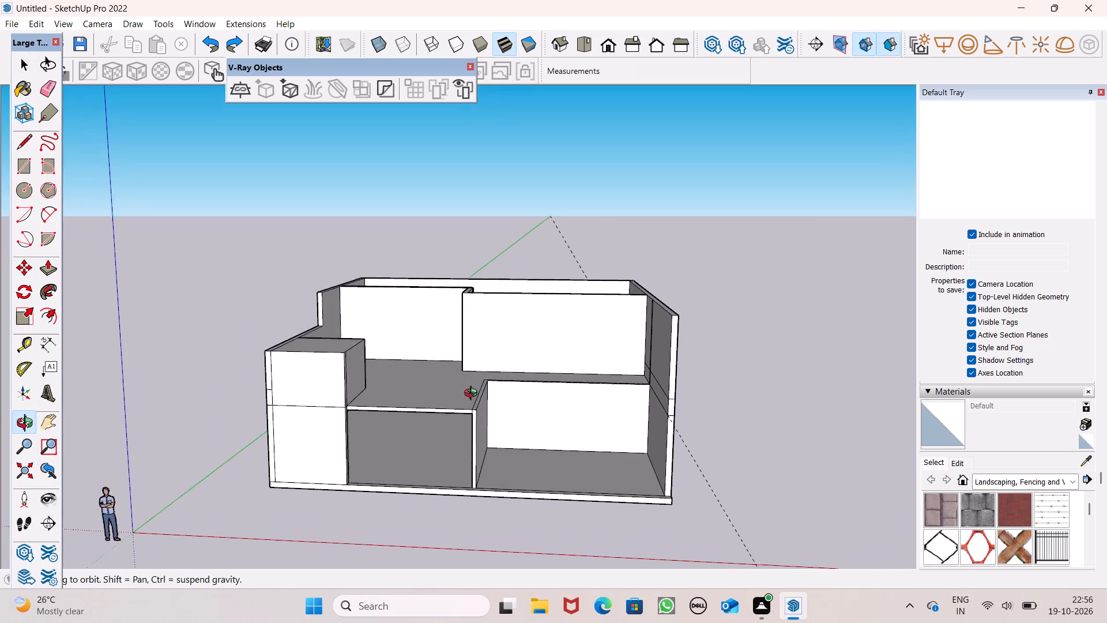
pyautogui.moveTo(473, 395); pyautogui.dragTo(490, 449, button='middle')
pyautogui.scroll(-2, 485, 385)
pyautogui.moveTo(466, 386); pyautogui.dragTo(477, 409, button='middle')
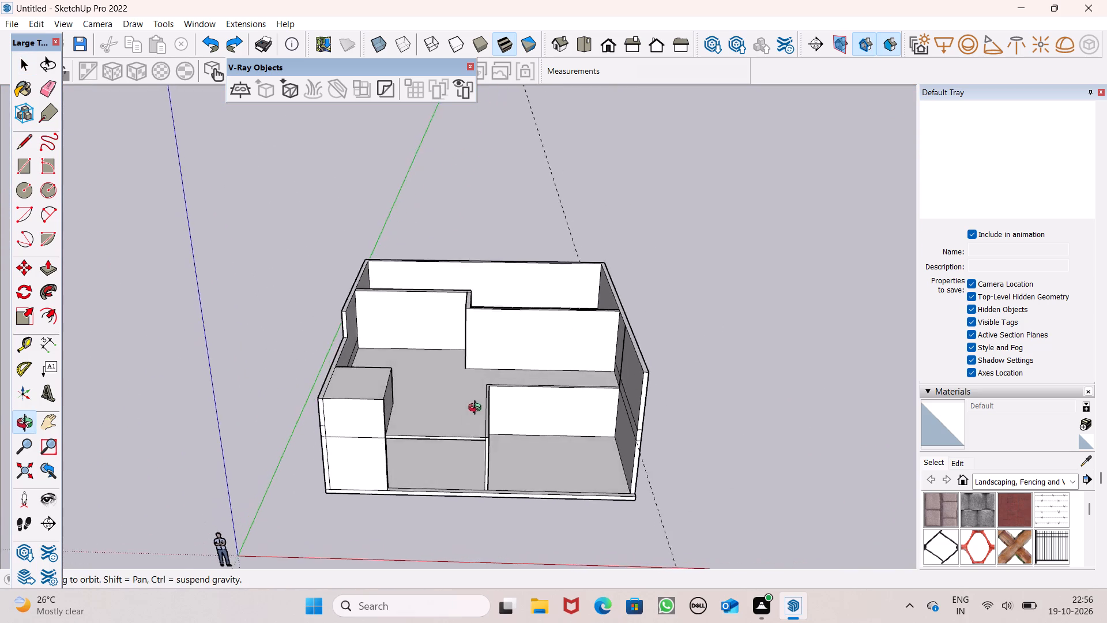
pyautogui.moveTo(477, 409); pyautogui.dragTo(490, 333, button='middle')
pyautogui.scroll(7, 373, 325)
pyautogui.scroll(-5, 400, 340)
pyautogui.moveTo(416, 376); pyautogui.dragTo(413, 402, button='middle')
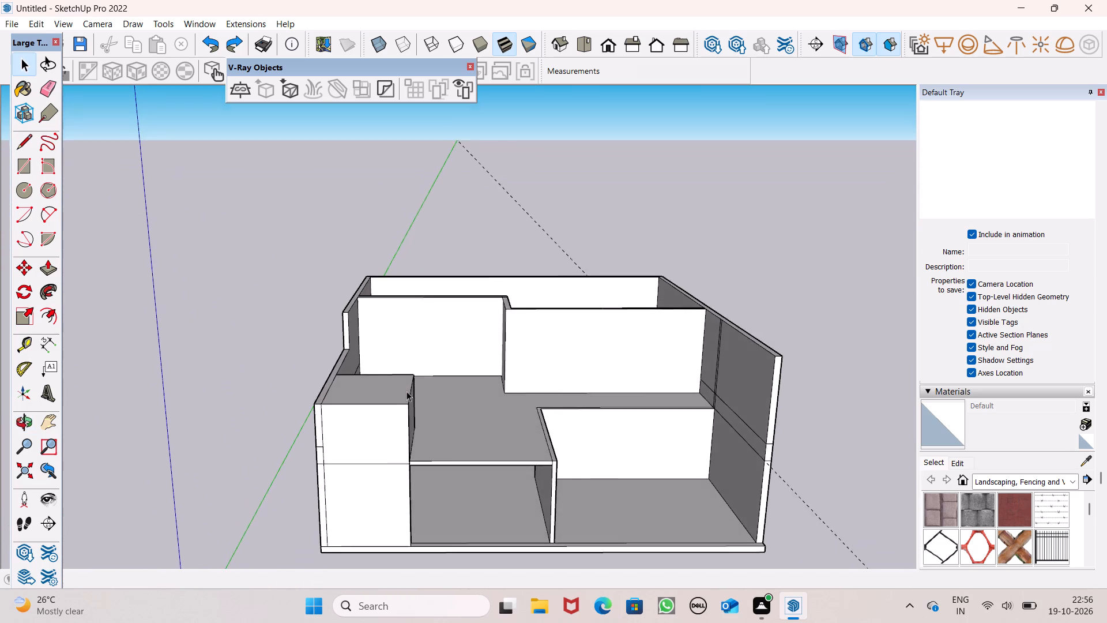
pyautogui.scroll(-4, 315, 344)
pyautogui.scroll(-3, 365, 346)
pyautogui.moveTo(432, 403); pyautogui.dragTo(420, 491, button='middle')
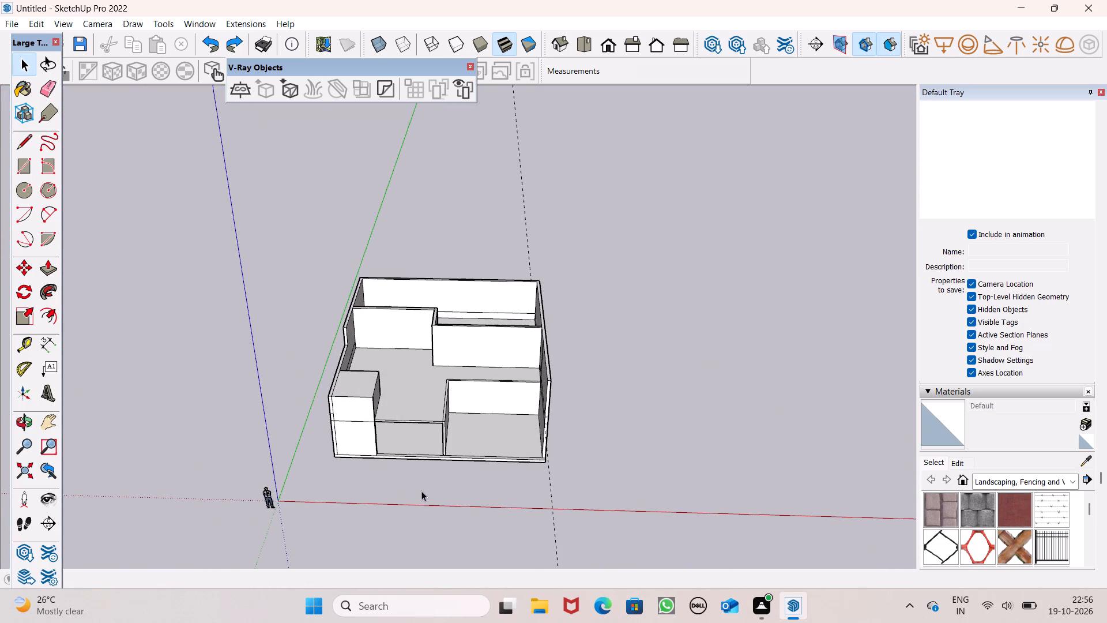
pyautogui.scroll(-2, 411, 481)
pyautogui.moveTo(417, 464); pyautogui.dragTo(446, 521, button='middle')
pyautogui.scroll(6, 467, 397)
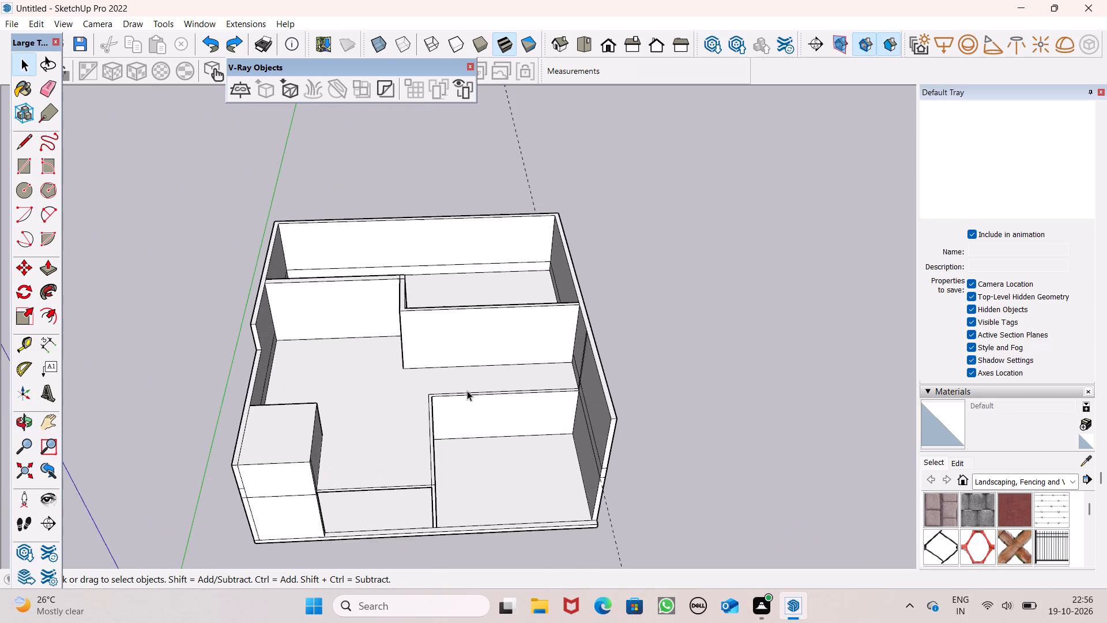
pyautogui.scroll(6, 467, 391)
pyautogui.click(459, 329)
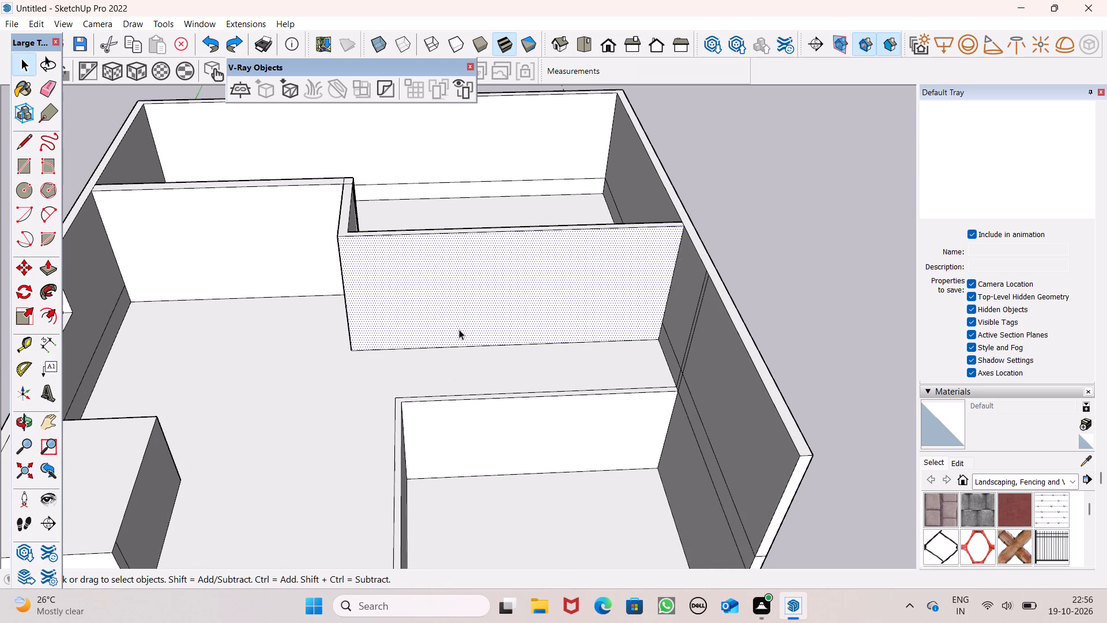
pyautogui.scroll(-6, 459, 329)
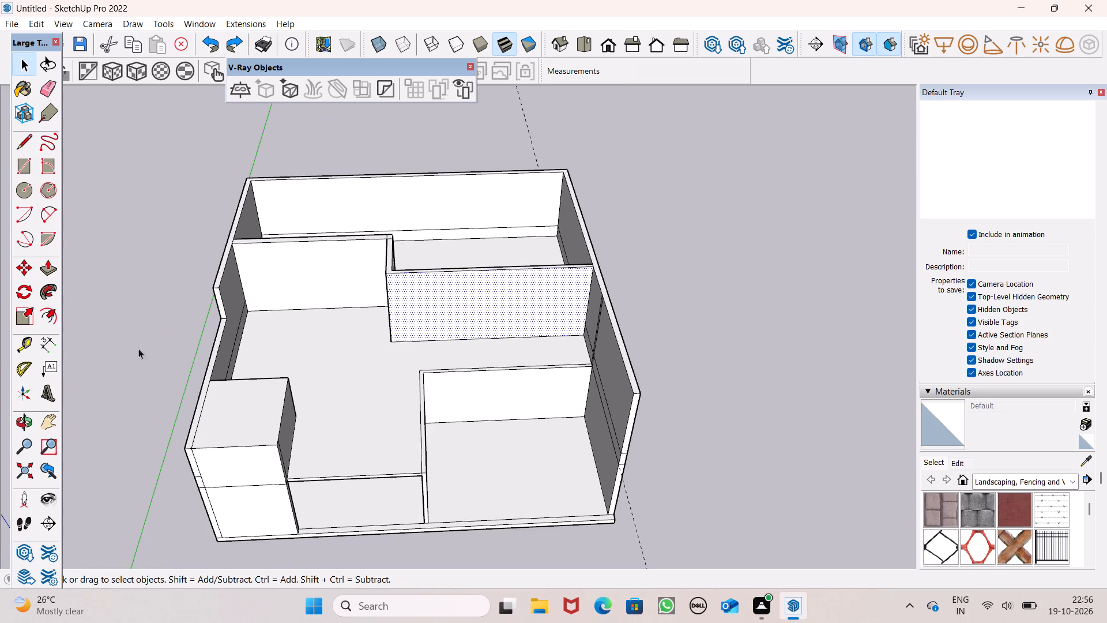
pyautogui.press('space')
pyautogui.click(210, 498)
pyautogui.moveTo(557, 514); pyautogui.dragTo(530, 448, button='middle')
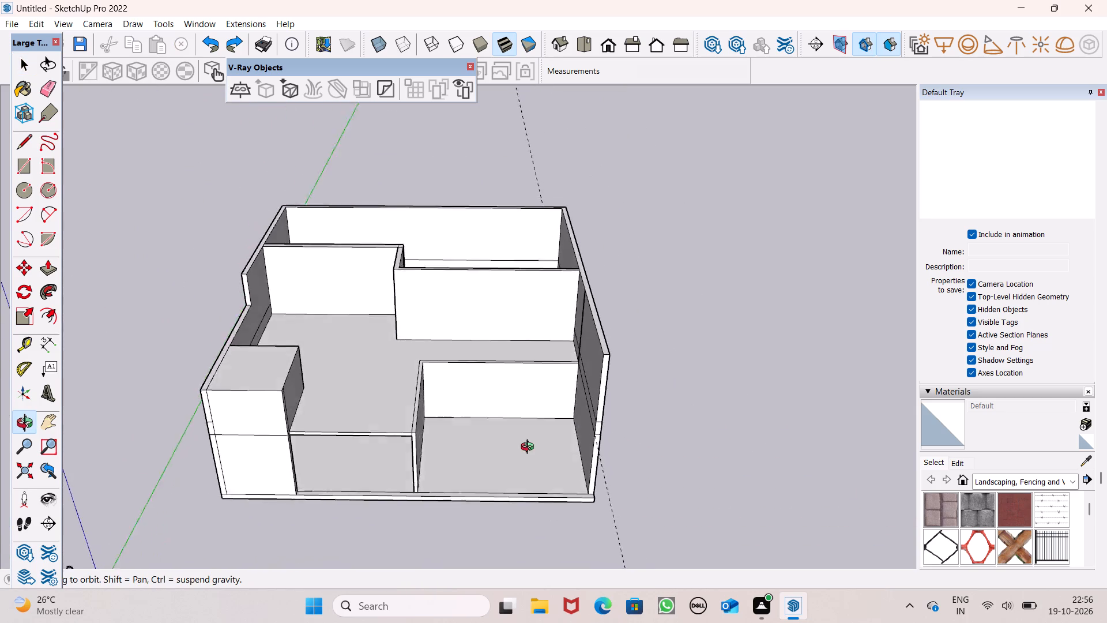
pyautogui.moveTo(530, 448); pyautogui.dragTo(514, 374, button='middle')
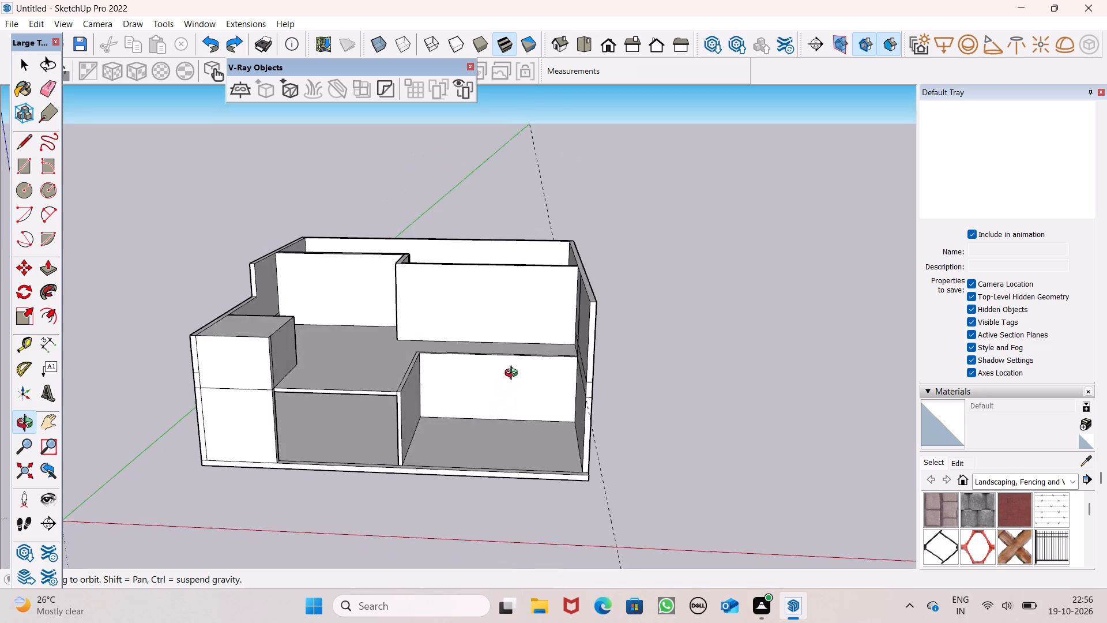
pyautogui.moveTo(514, 374); pyautogui.dragTo(581, 497, button='middle')
pyautogui.scroll(1, 593, 479)
pyautogui.middleClick(606, 491)
pyautogui.scroll(1, 606, 491)
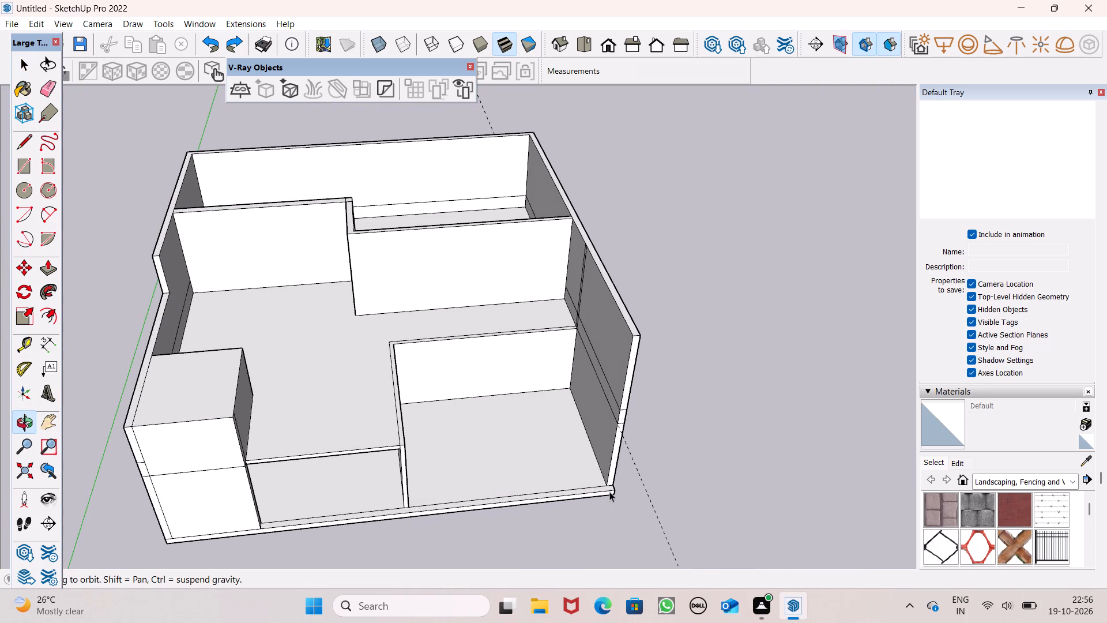
pyautogui.moveTo(611, 490); pyautogui.dragTo(594, 519, button='middle')
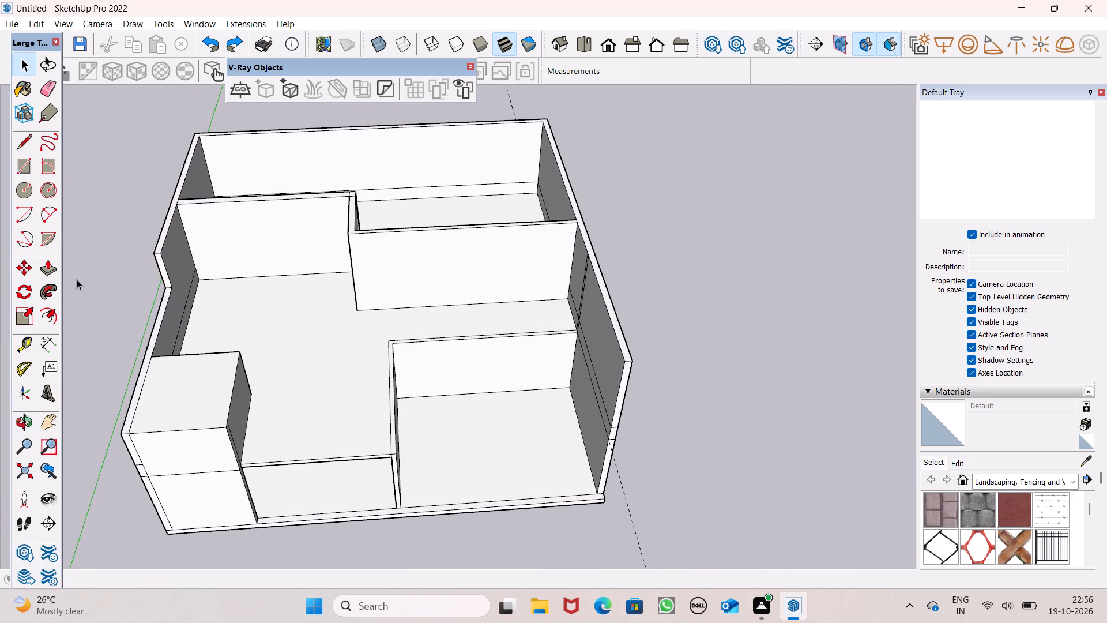
# Raise the lower slab's front edge strip 10' to the upper slab level, forming a wall across the open bay.
pyautogui.click(58, 269)
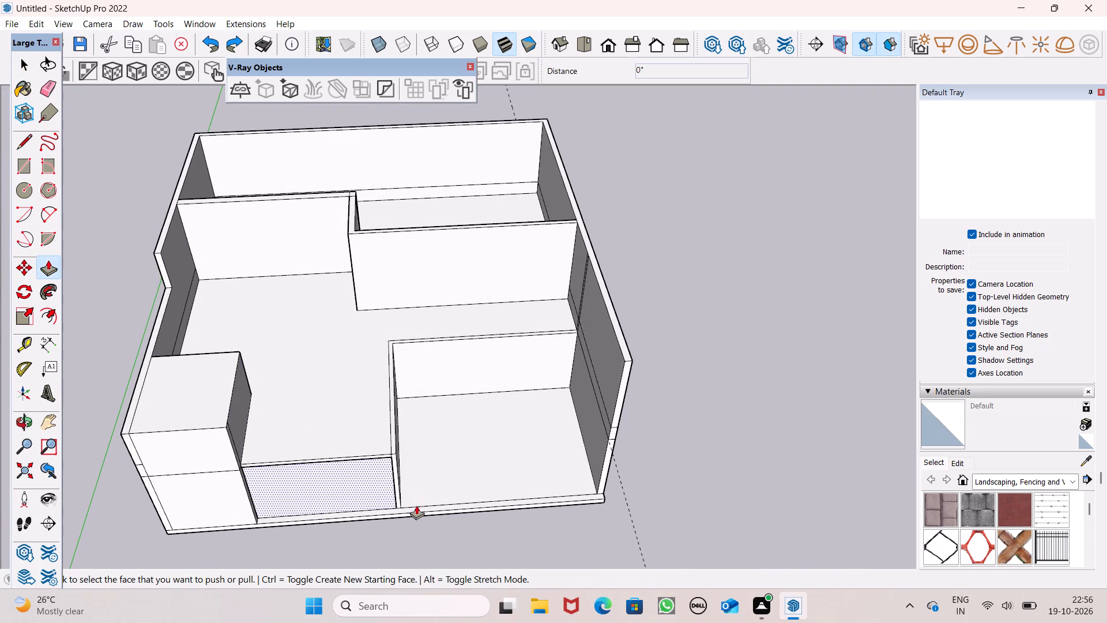
pyautogui.moveTo(415, 507); pyautogui.dragTo(384, 453)
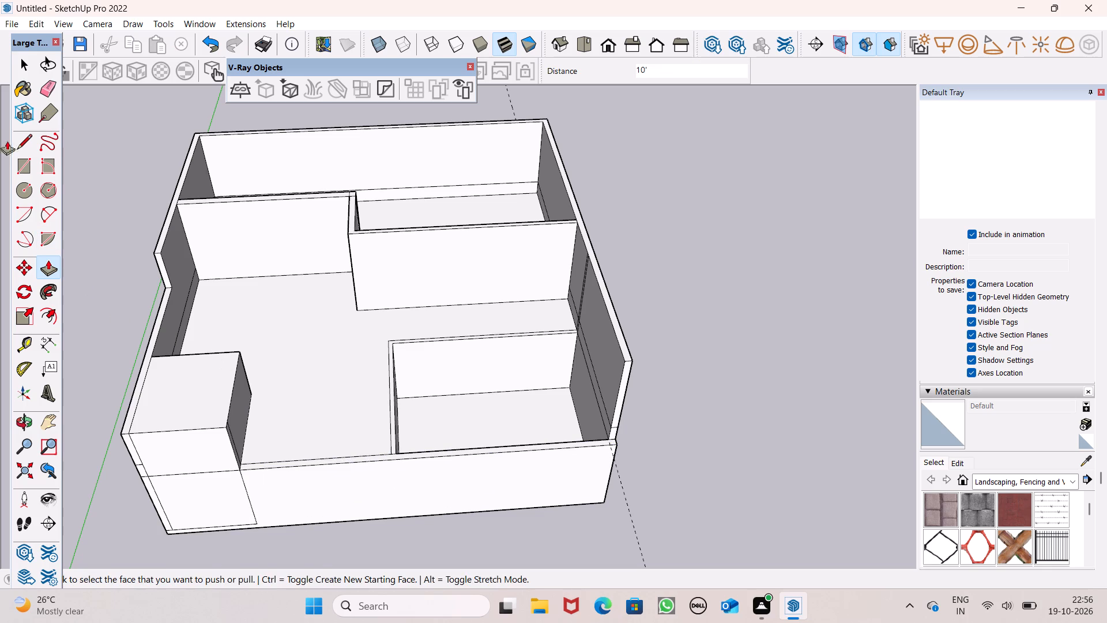
# Draw a line along the open bay's inner top edge from its corner to close the bay's top with a face.
pyautogui.click(30, 141)
pyautogui.click(393, 347)
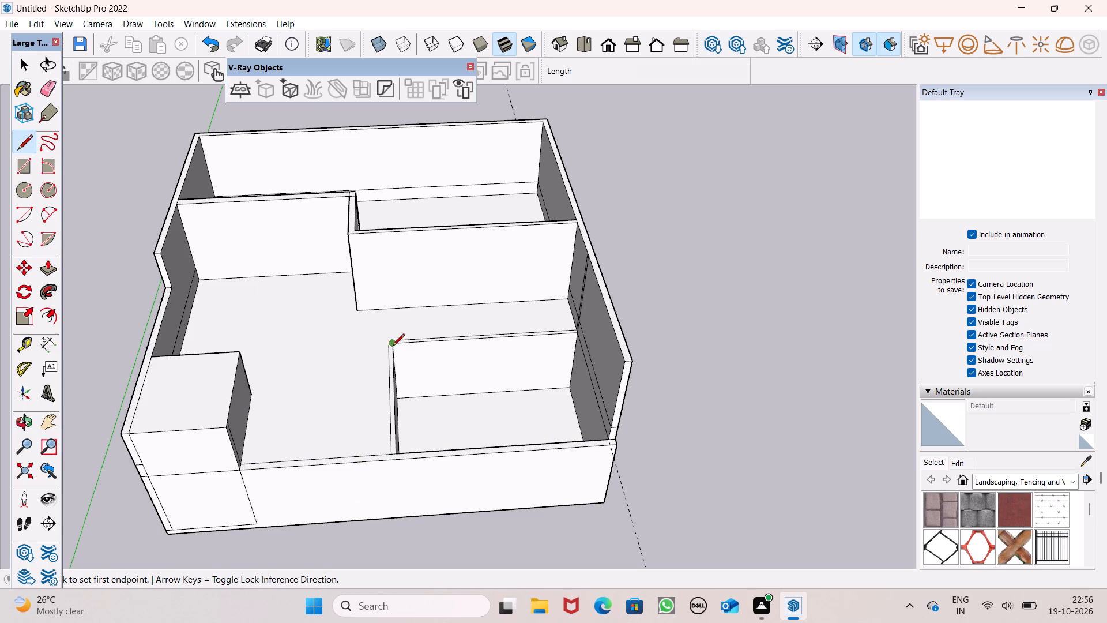
pyautogui.click(478, 341)
pyautogui.scroll(-1, 337, 373)
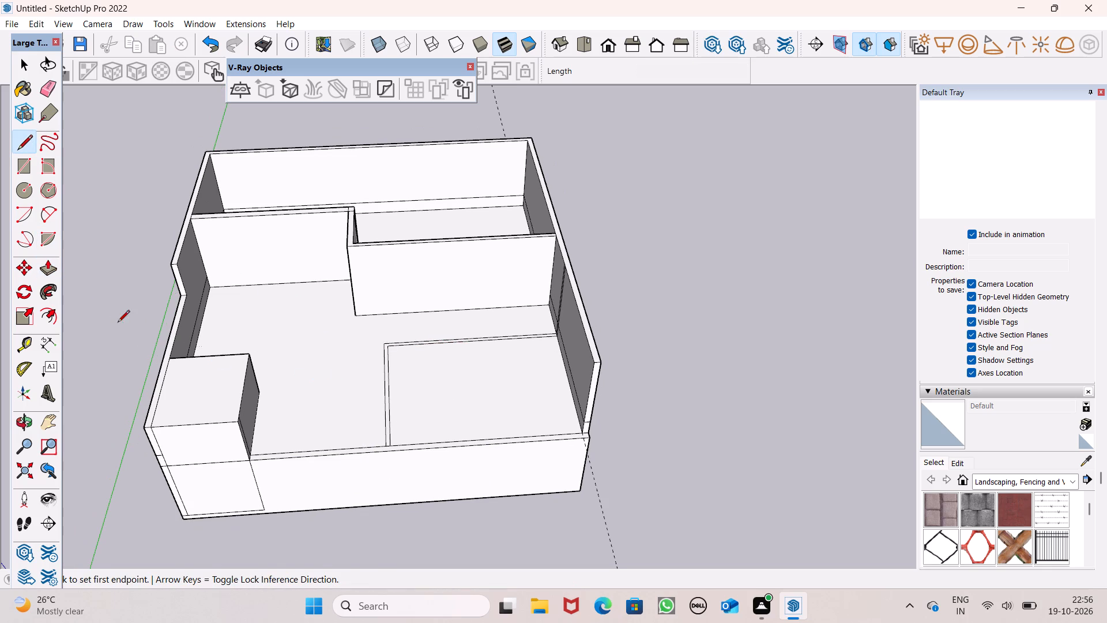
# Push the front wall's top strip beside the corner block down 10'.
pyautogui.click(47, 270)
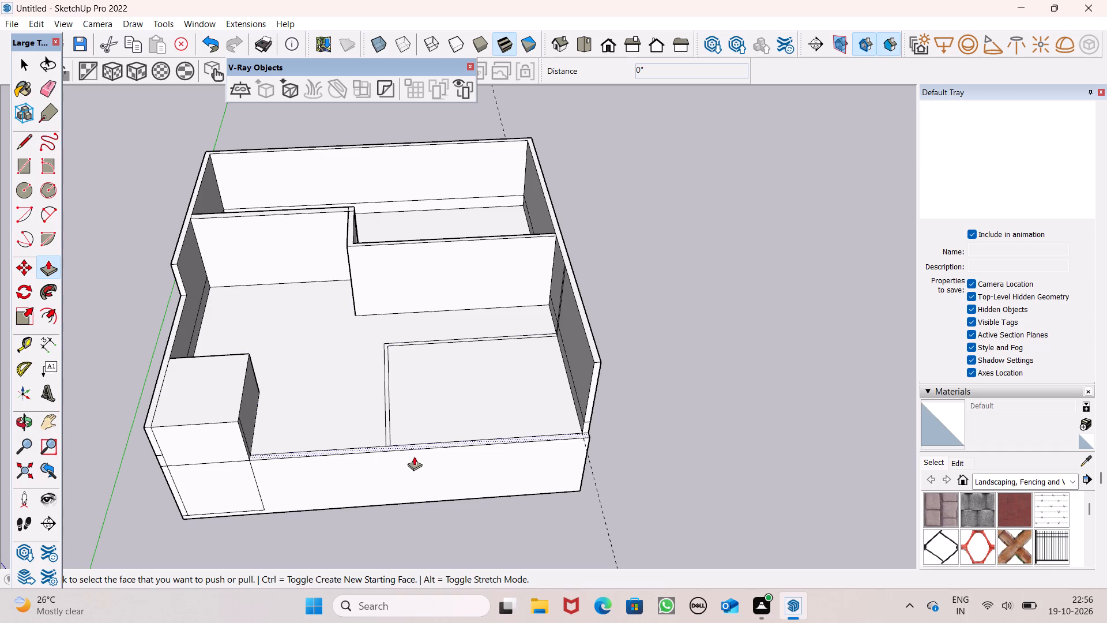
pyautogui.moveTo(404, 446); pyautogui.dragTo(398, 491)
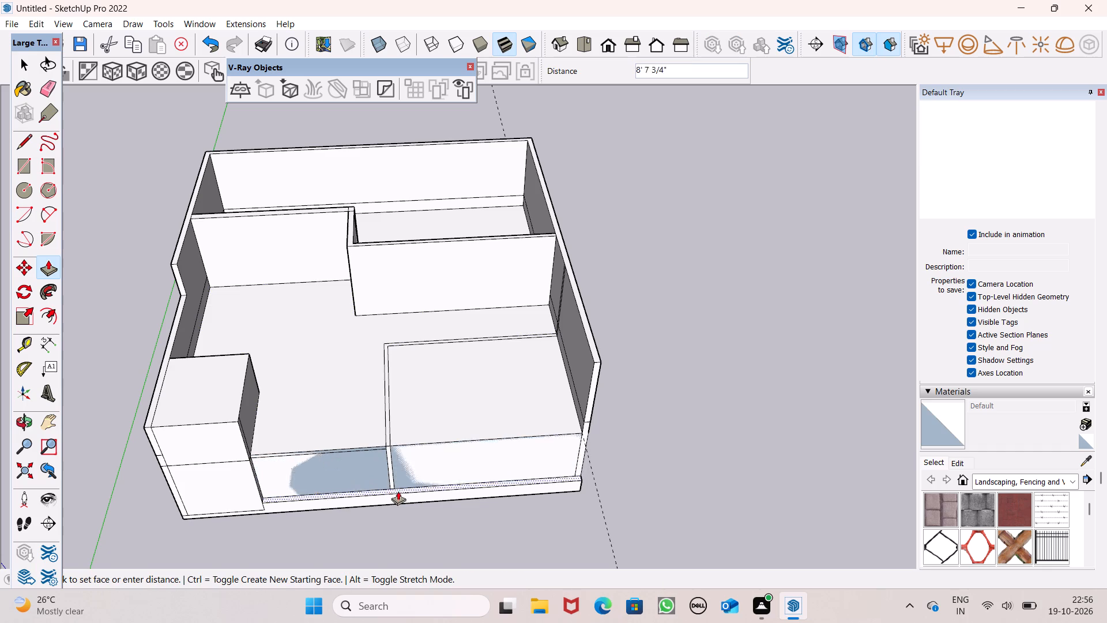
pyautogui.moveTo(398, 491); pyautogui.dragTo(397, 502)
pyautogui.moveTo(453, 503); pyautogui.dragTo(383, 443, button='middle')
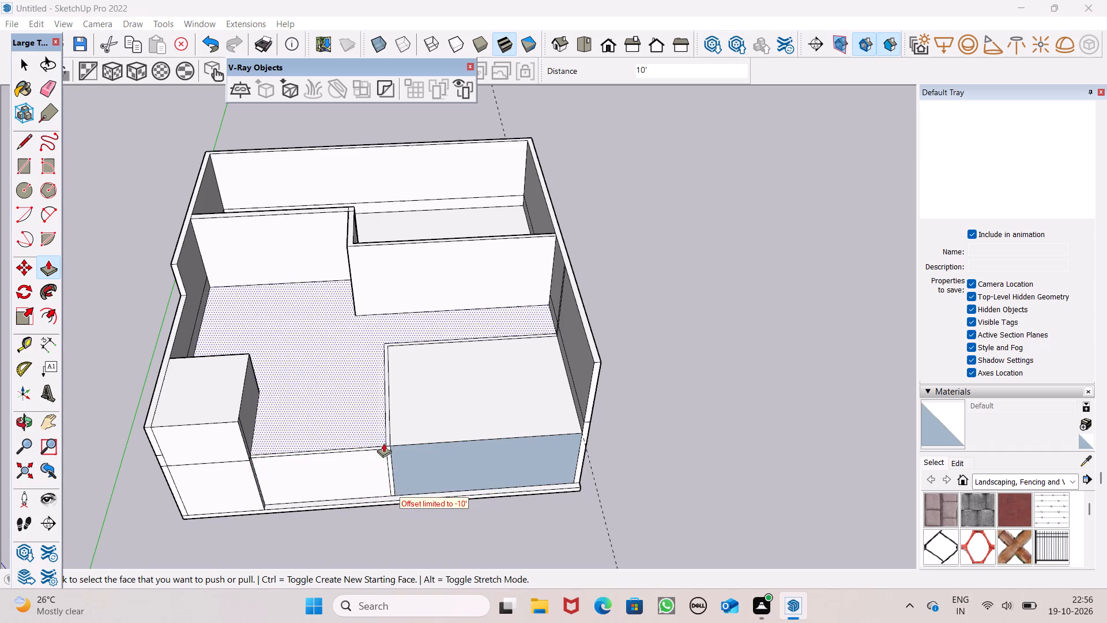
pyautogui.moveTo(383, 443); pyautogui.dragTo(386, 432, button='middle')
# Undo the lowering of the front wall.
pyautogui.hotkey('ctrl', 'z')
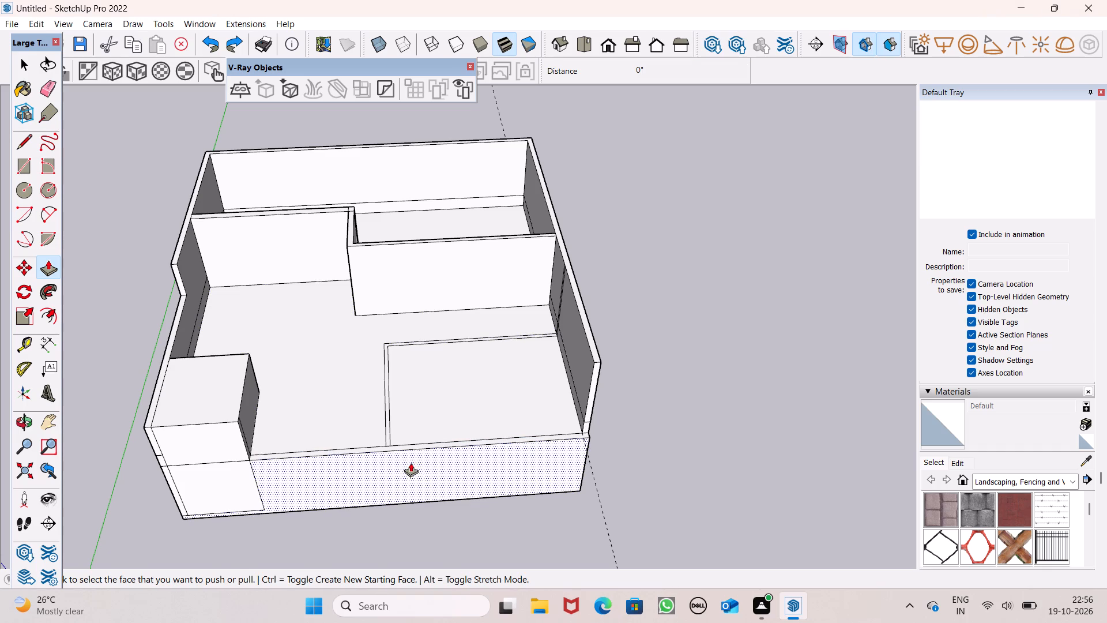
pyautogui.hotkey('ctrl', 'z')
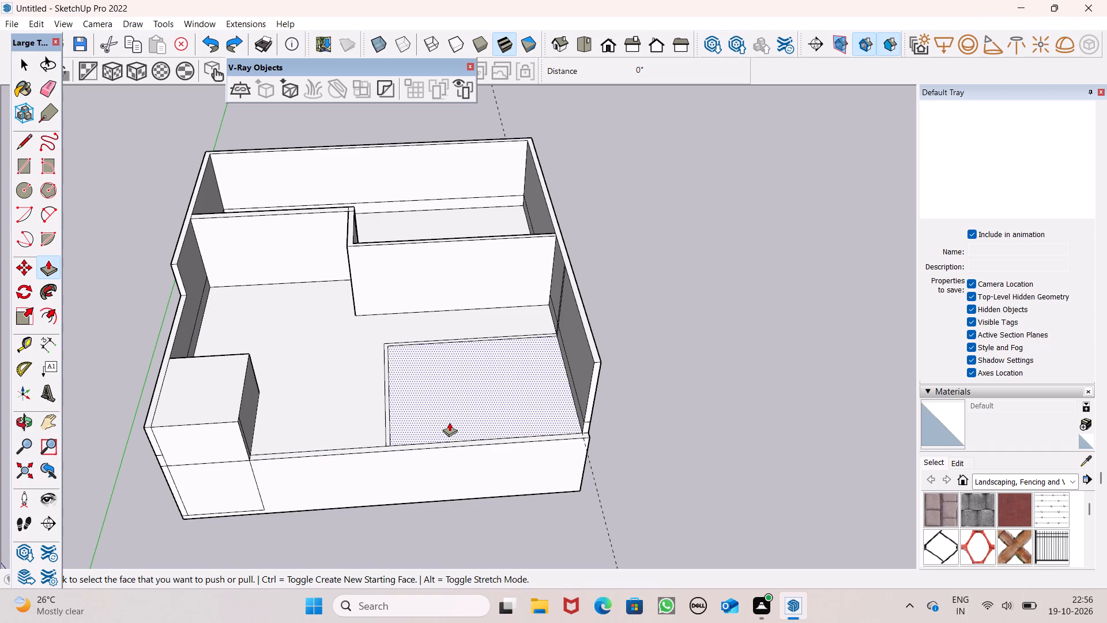
# Undo the raising of the lower slab's front edge strip into a wall.
pyautogui.moveTo(490, 455); pyautogui.dragTo(496, 507, button='middle')
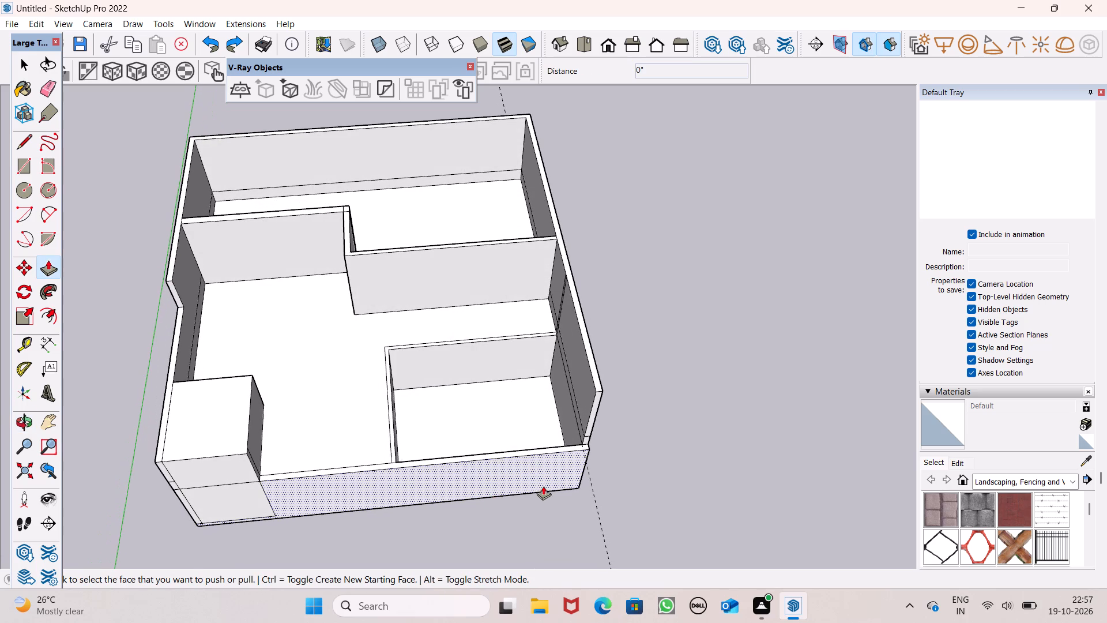
pyautogui.hotkey('ctrl', 'z')
pyautogui.moveTo(465, 451); pyautogui.dragTo(410, 393, button='middle')
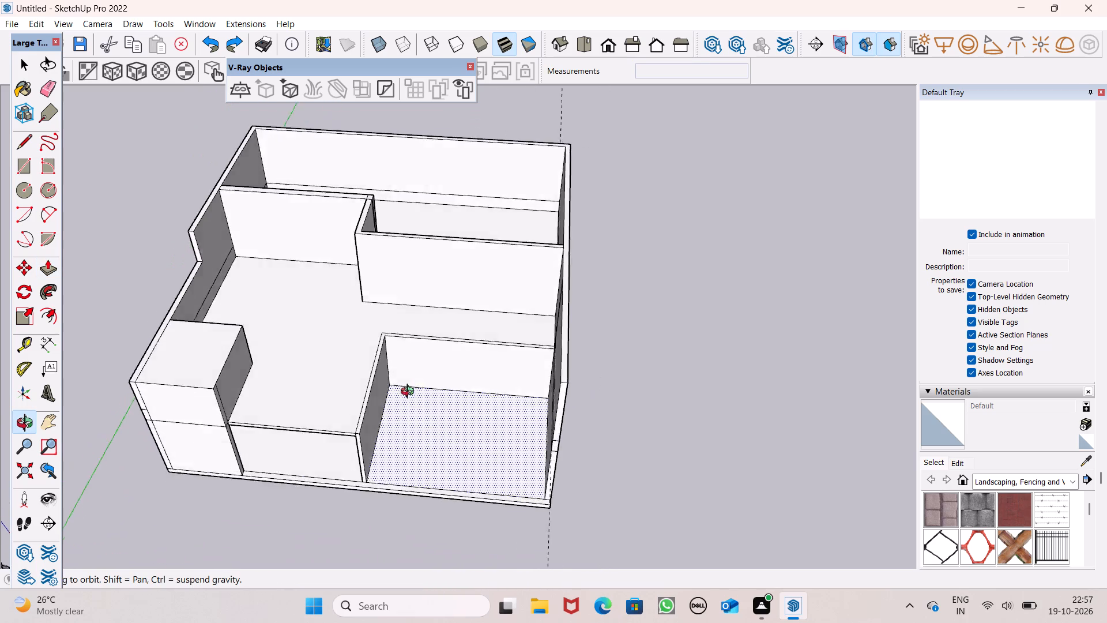
pyautogui.moveTo(410, 393); pyautogui.dragTo(439, 284, button='middle')
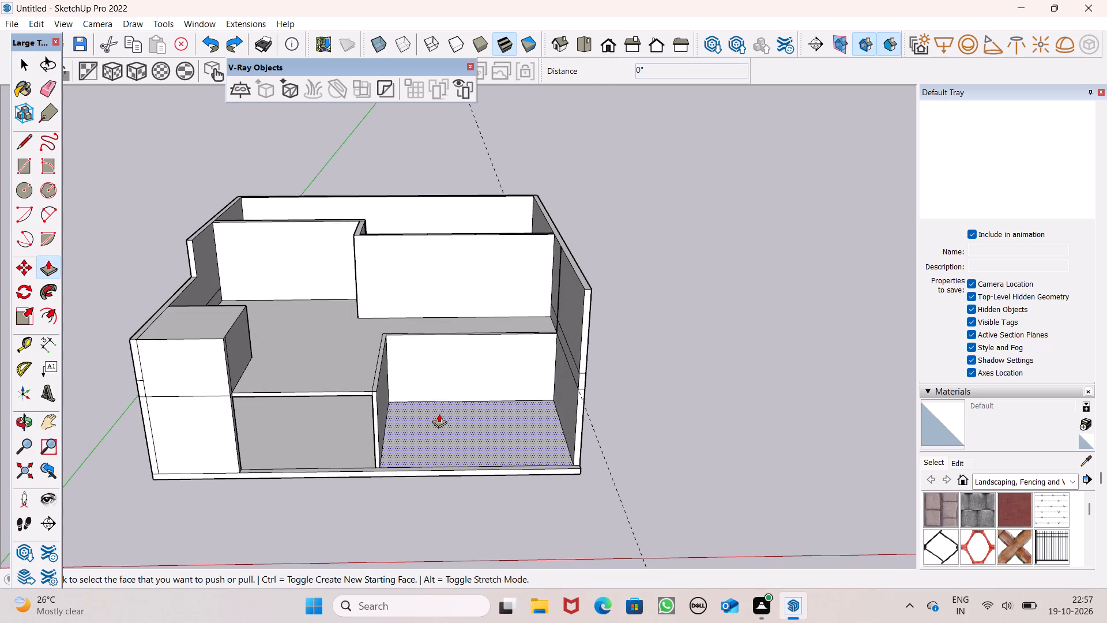
pyautogui.press('space')
# Draw a 9" line across the lower slab's front edge strip at the partition's front corner to split the strip.
pyautogui.scroll(-1, 435, 401)
pyautogui.moveTo(441, 424); pyautogui.dragTo(457, 373, button='middle')
pyautogui.scroll(-2, 436, 355)
pyautogui.moveTo(442, 368); pyautogui.dragTo(436, 437, button='middle')
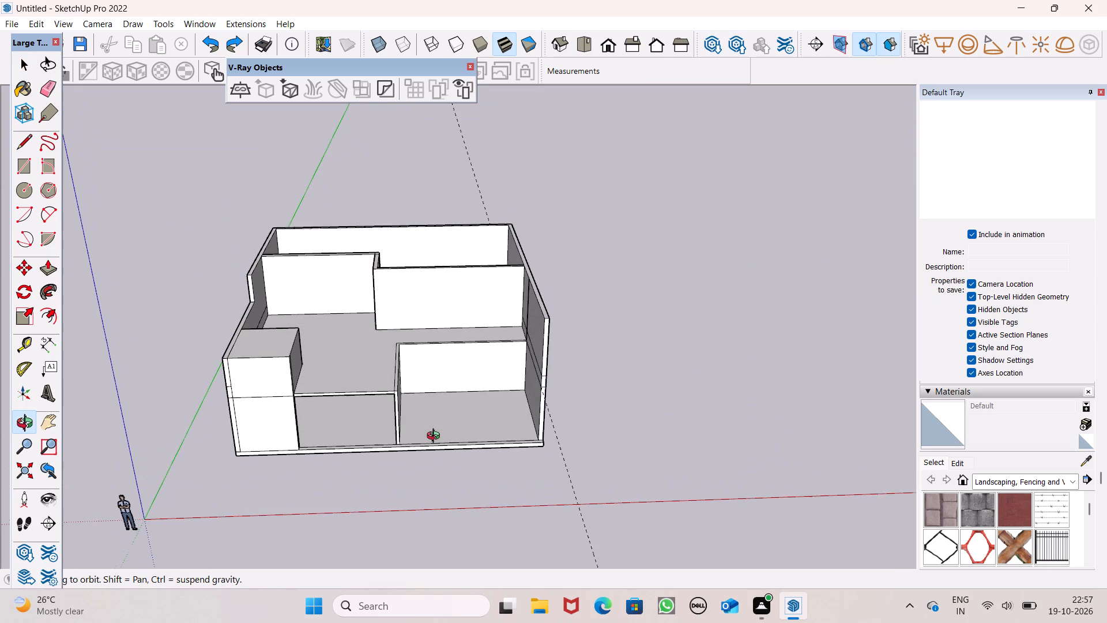
pyautogui.moveTo(436, 437); pyautogui.dragTo(433, 438, button='middle')
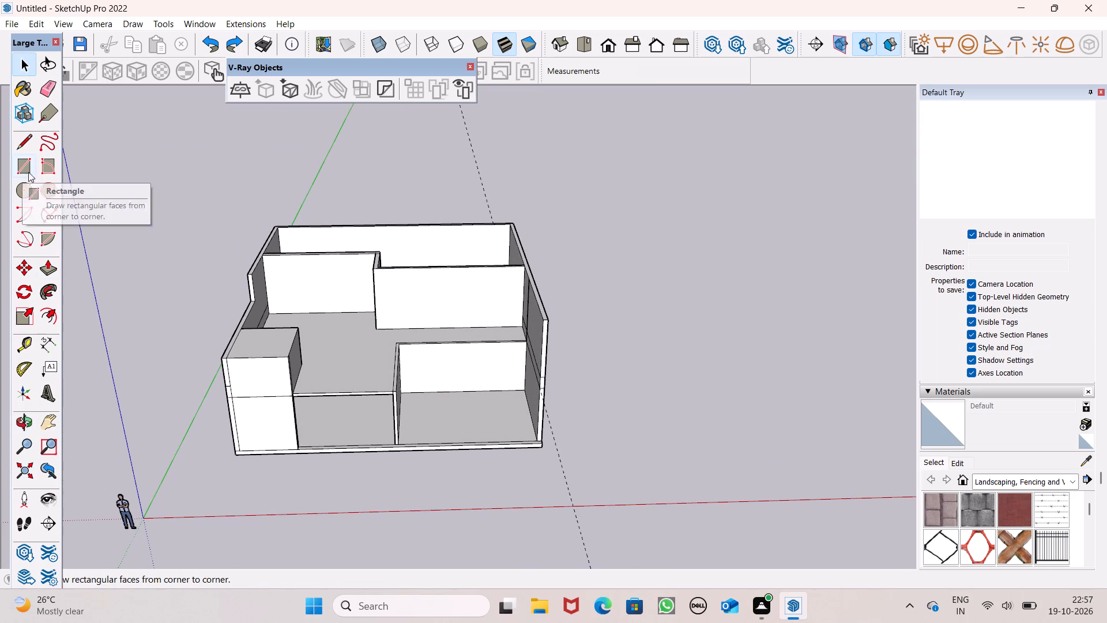
pyautogui.scroll(-2, 293, 288)
pyautogui.moveTo(424, 393); pyautogui.dragTo(353, 392, button='middle')
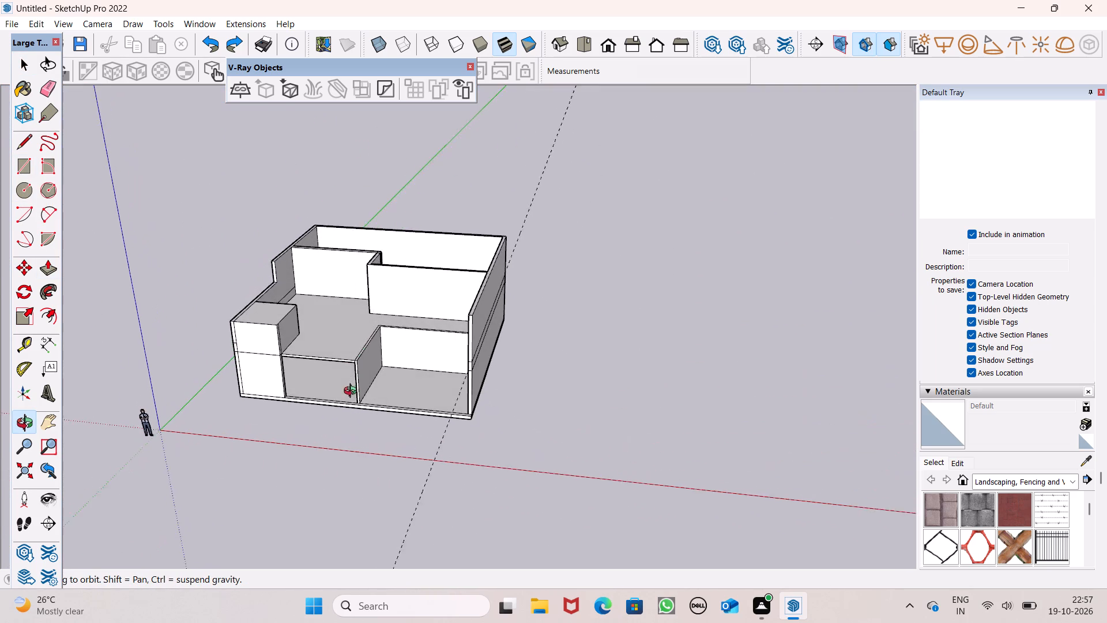
pyautogui.moveTo(353, 392); pyautogui.dragTo(356, 393, button='middle')
pyautogui.scroll(6, 377, 400)
pyautogui.moveTo(402, 437); pyautogui.dragTo(447, 498, button='middle')
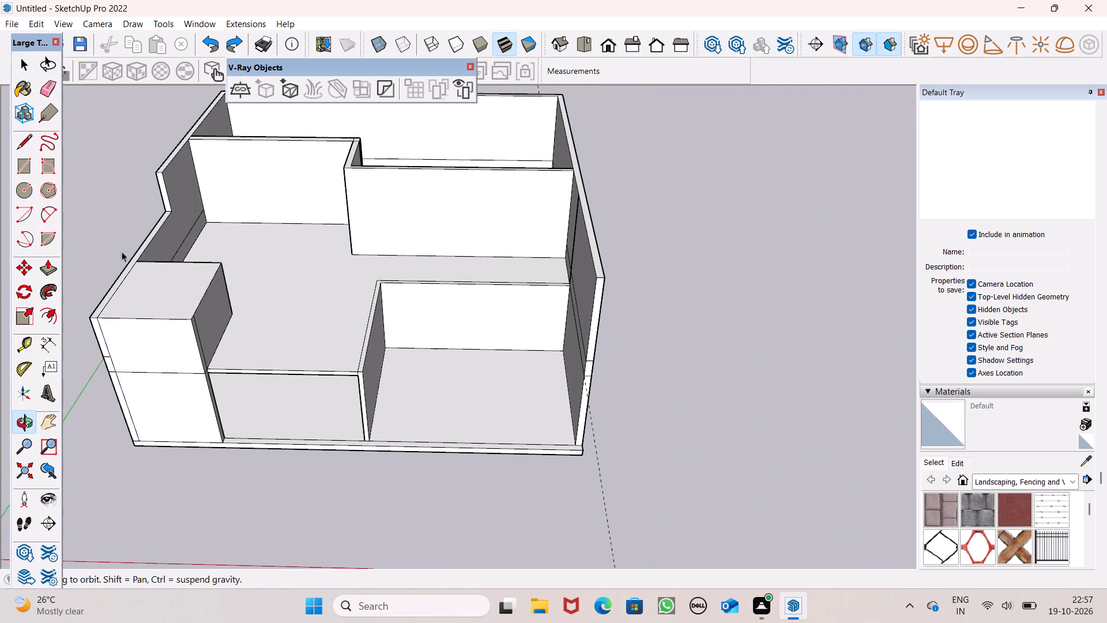
pyautogui.click(24, 147)
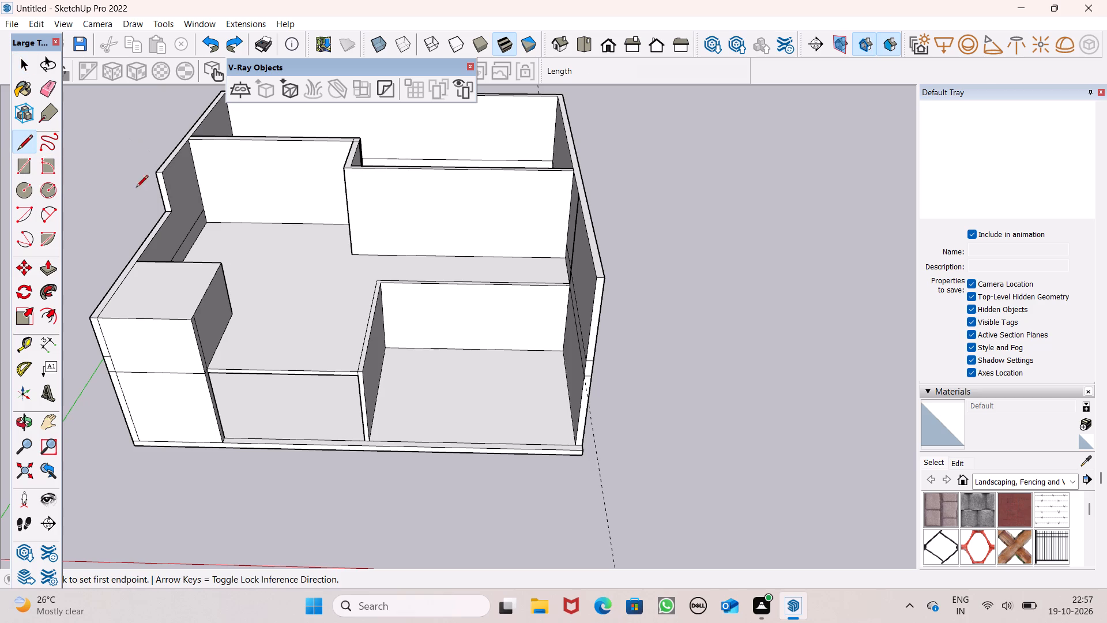
pyautogui.scroll(4, 398, 429)
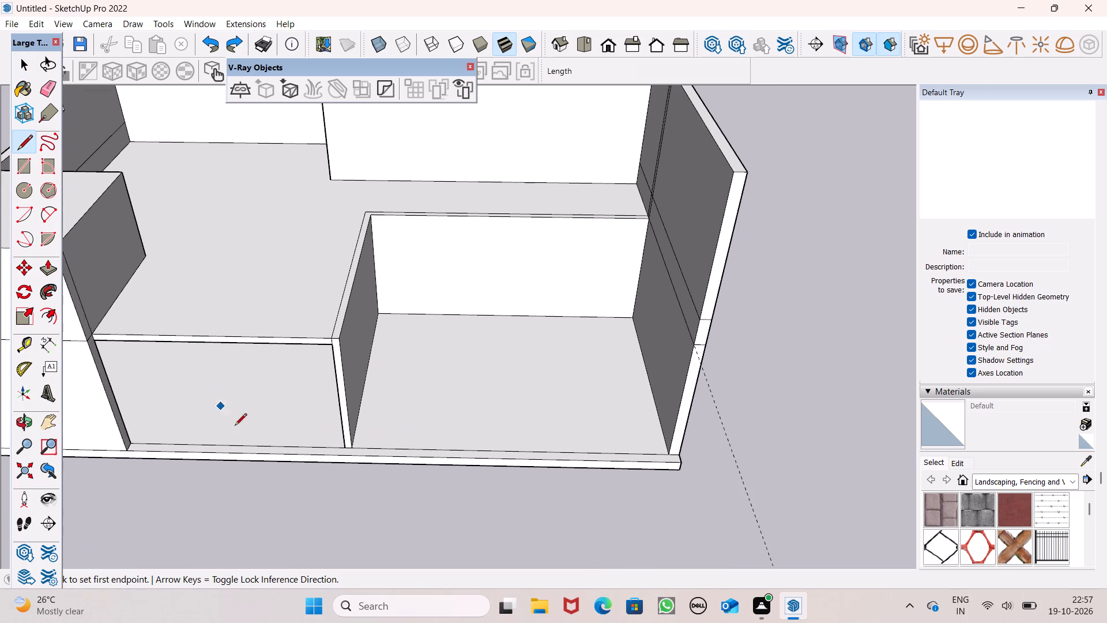
pyautogui.scroll(6, 333, 452)
pyautogui.click(332, 440)
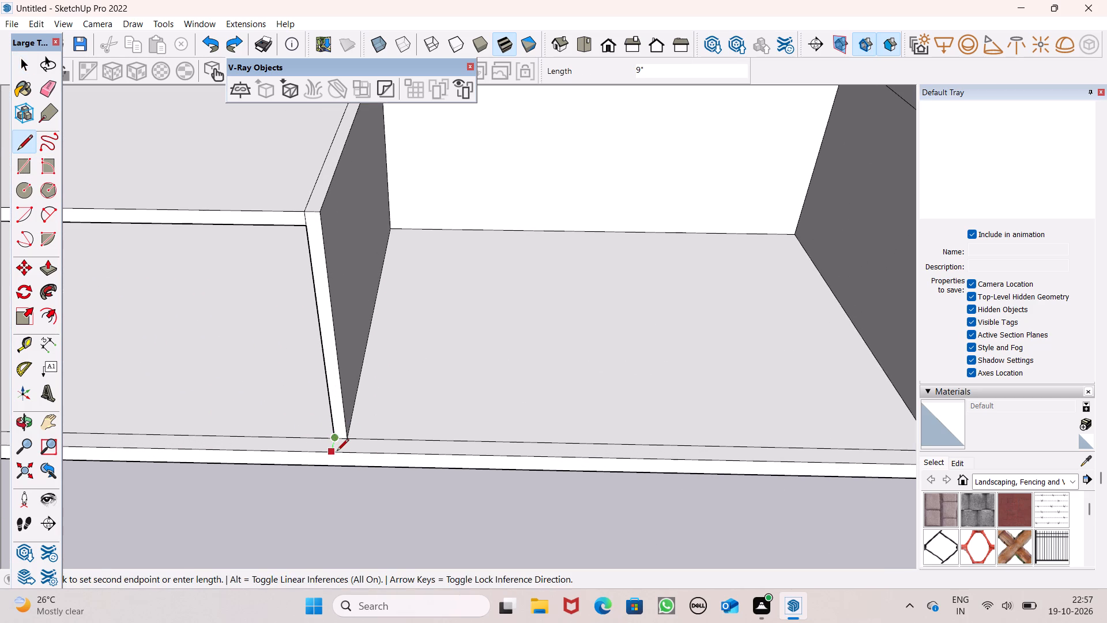
pyautogui.click(337, 452)
pyautogui.scroll(-3, 206, 610)
pyautogui.scroll(-5, 156, 559)
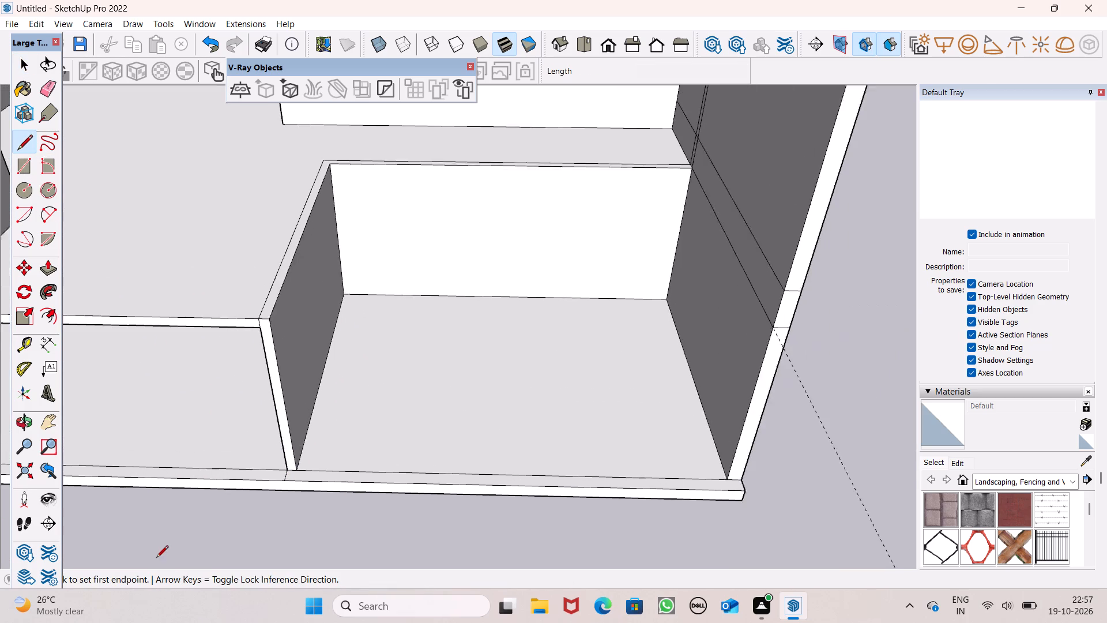
# Raise the split front edge strip in front of the open bay 10' to the upper slab level as a front wall.
pyautogui.click(33, 265)
pyautogui.click(43, 269)
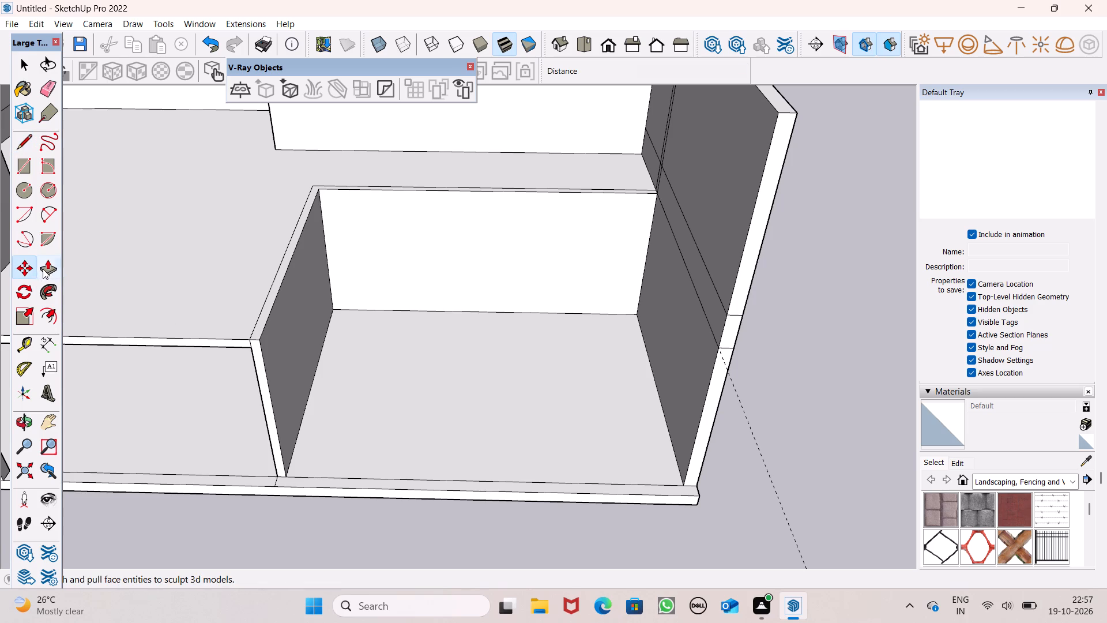
pyautogui.moveTo(298, 480); pyautogui.dragTo(243, 344)
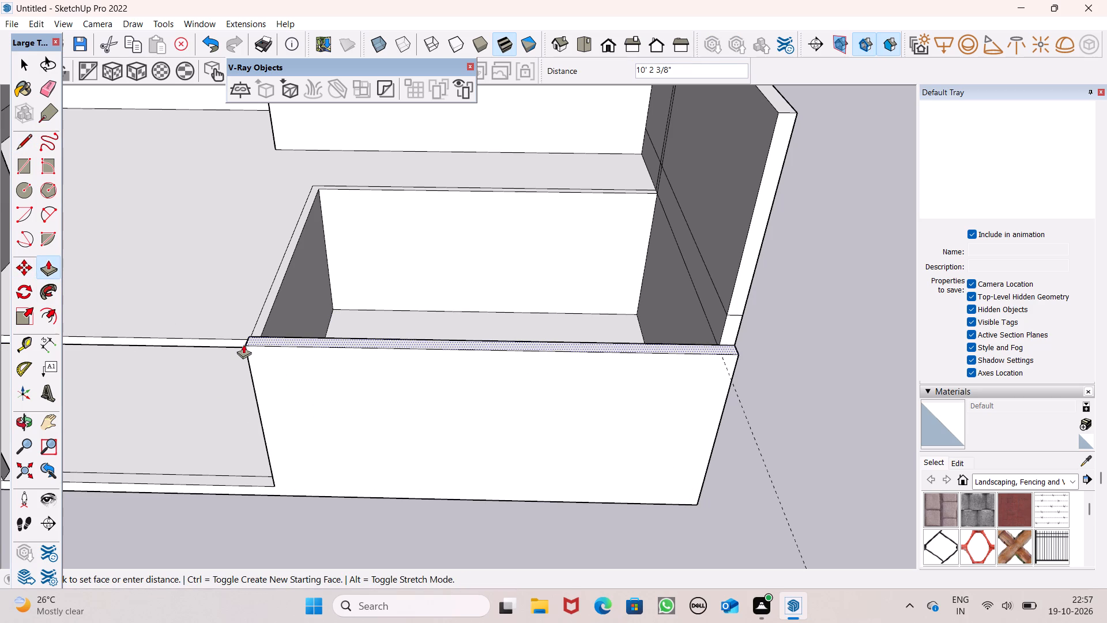
pyautogui.moveTo(243, 344); pyautogui.dragTo(231, 343)
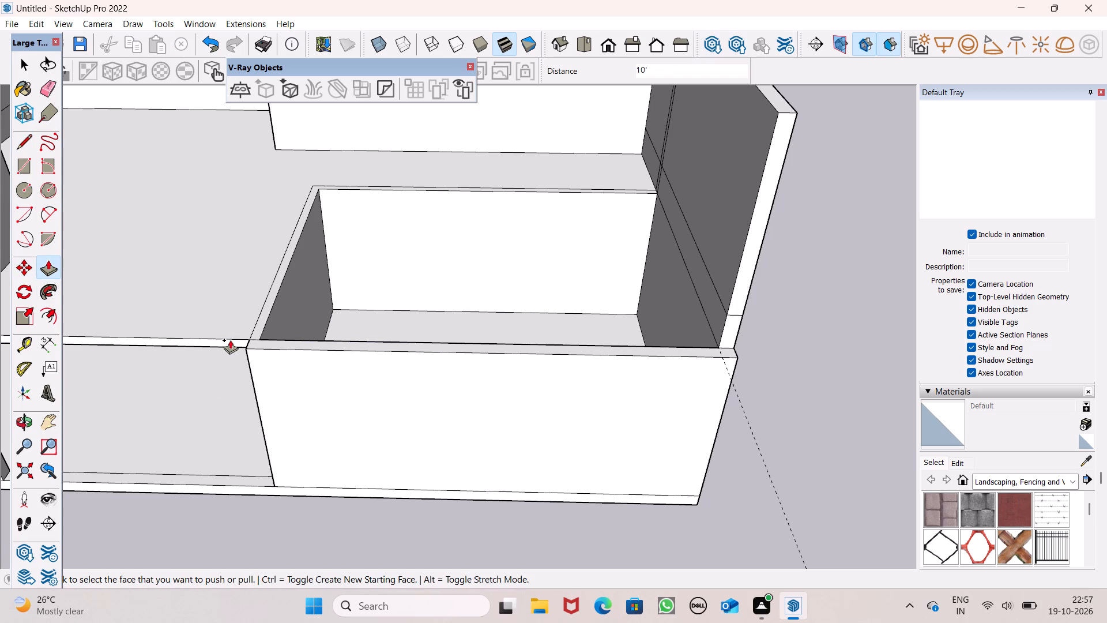
pyautogui.scroll(-4, 230, 339)
pyautogui.press('space')
# Draw a line about 1' 3" long along the bay's inner top edge from its corner to close the top with a face.
pyautogui.scroll(-2, 368, 324)
pyautogui.moveTo(360, 373); pyautogui.dragTo(365, 354, button='middle')
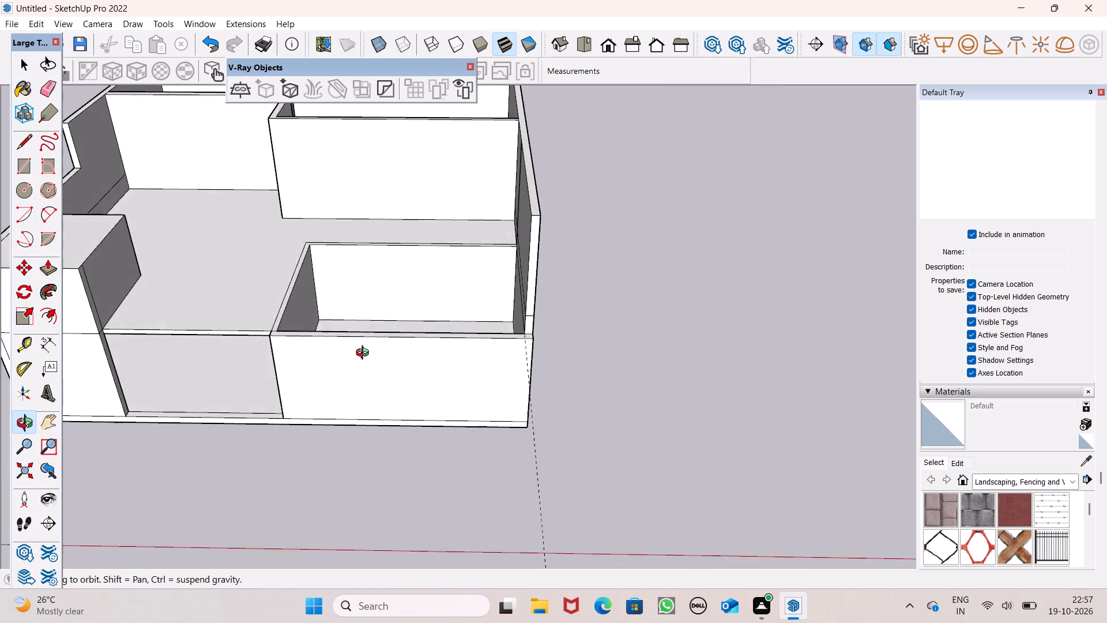
pyautogui.moveTo(365, 354); pyautogui.dragTo(416, 303, button='middle')
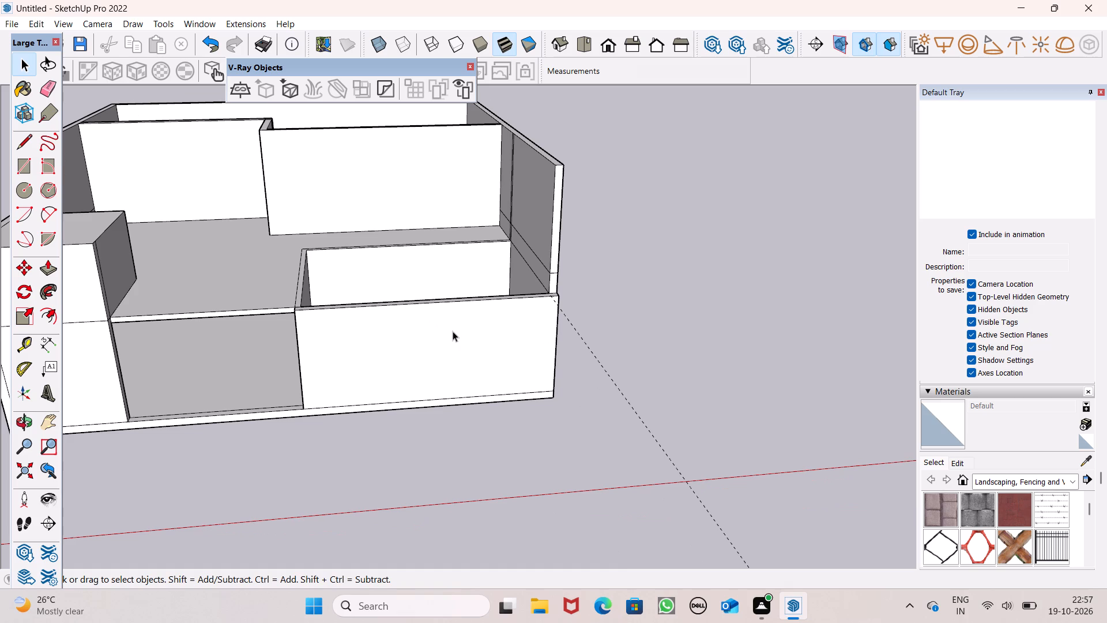
pyautogui.scroll(-3, 453, 331)
pyautogui.moveTo(449, 346); pyautogui.dragTo(442, 384, button='middle')
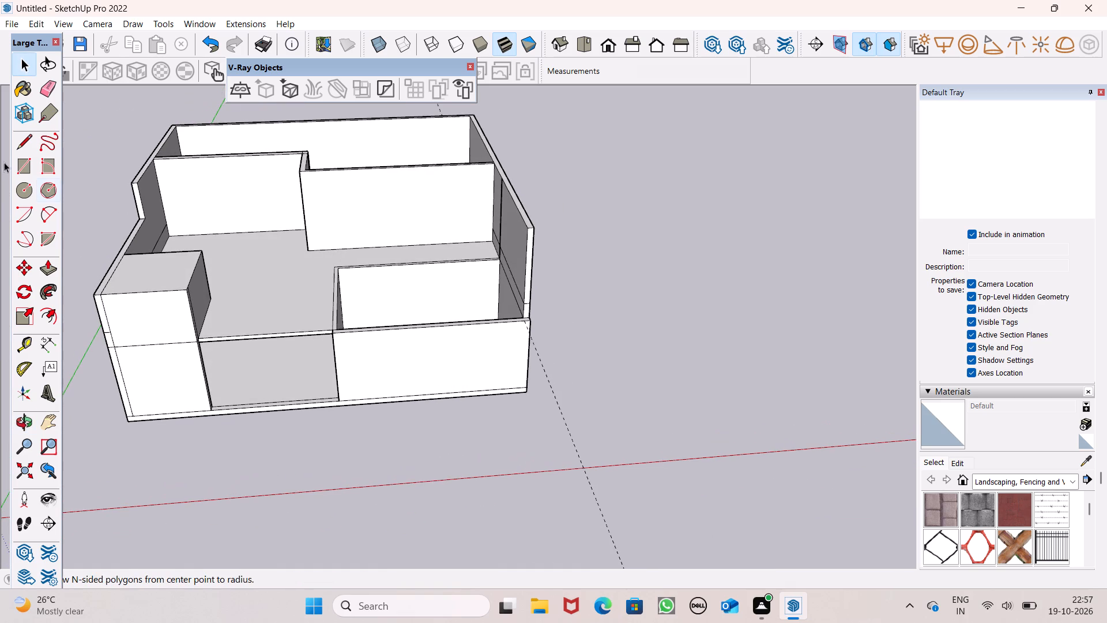
pyautogui.click(17, 140)
pyautogui.scroll(4, 315, 277)
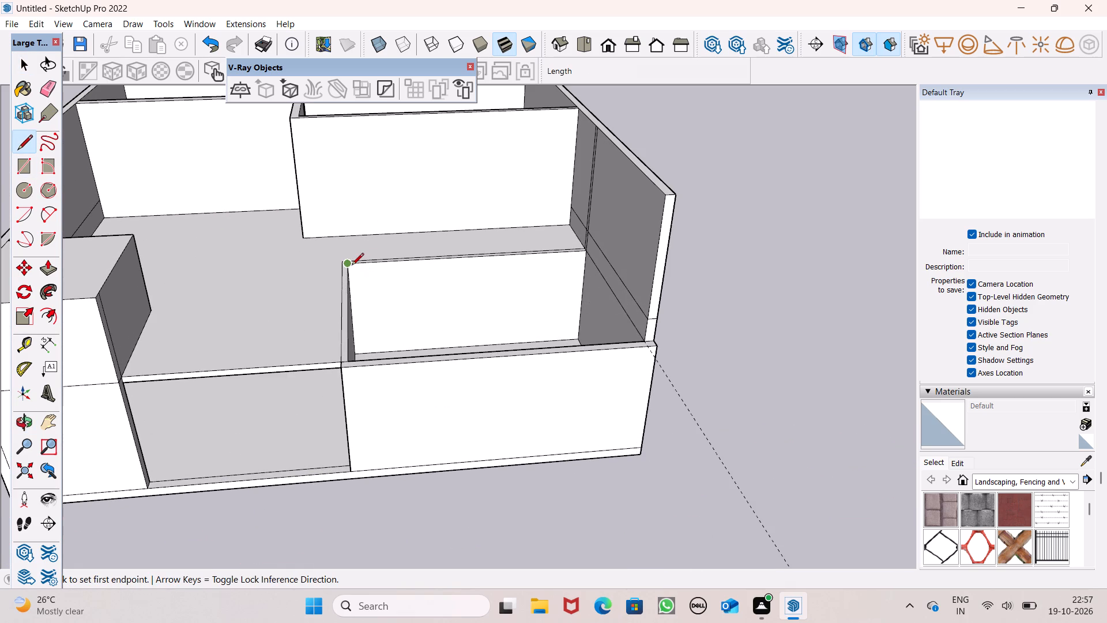
pyautogui.click(351, 266)
pyautogui.click(361, 264)
pyautogui.press('space')
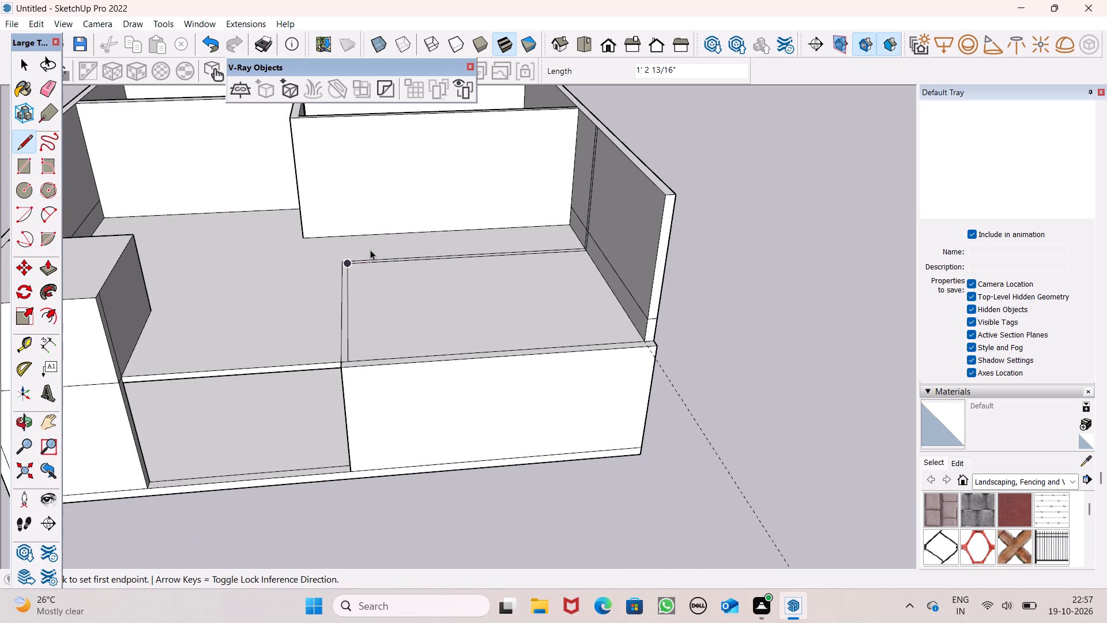
# Draw a rectangle about 16' 2" by 8' 7" on the closed bay's front wall.
pyautogui.scroll(-3, 359, 250)
pyautogui.moveTo(396, 316); pyautogui.dragTo(366, 180, button='middle')
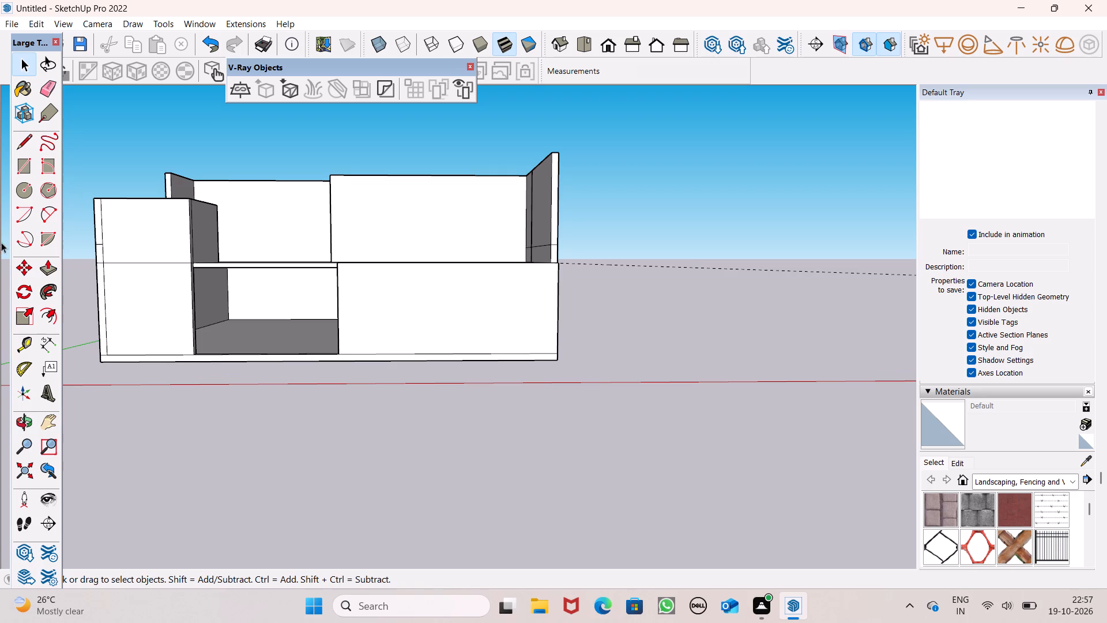
pyautogui.click(18, 162)
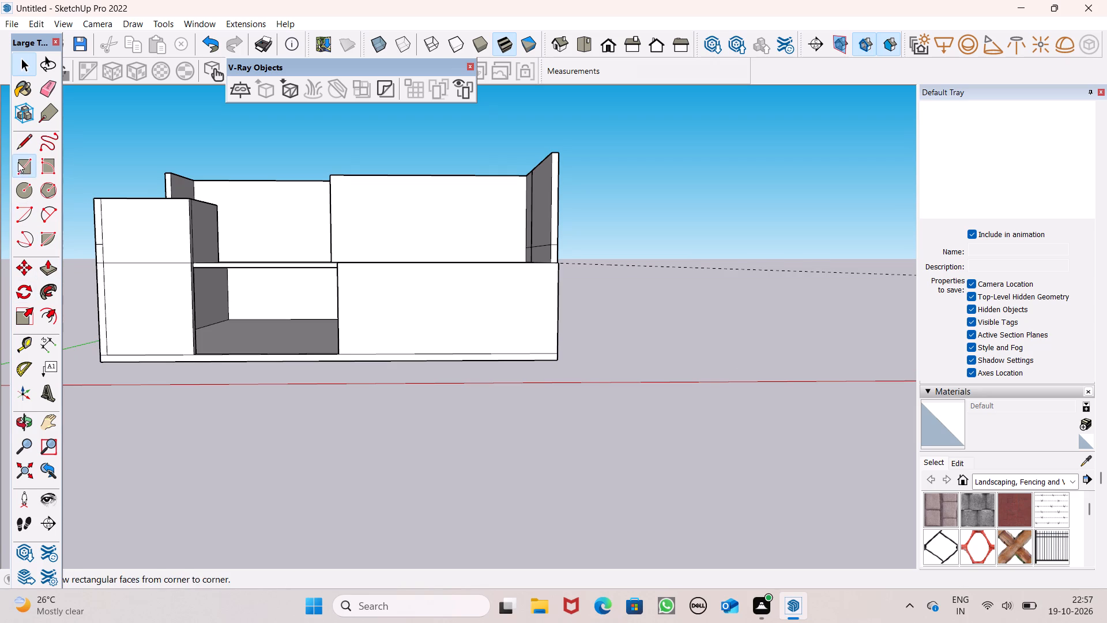
pyautogui.moveTo(226, 253); pyautogui.dragTo(234, 270, button='middle')
pyautogui.scroll(5, 376, 310)
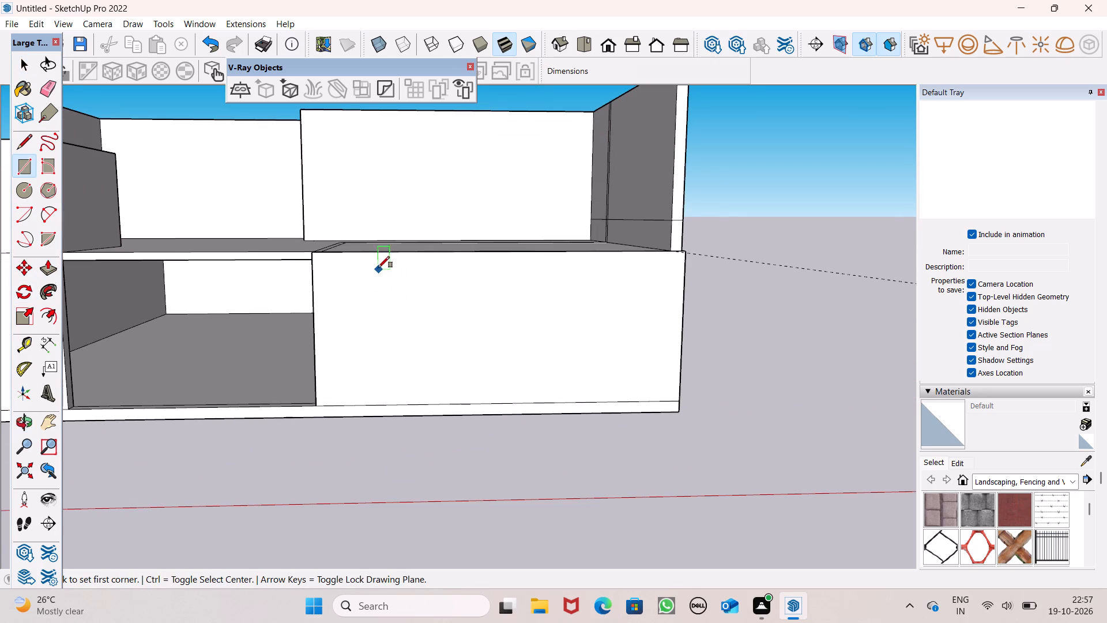
pyautogui.click(378, 268)
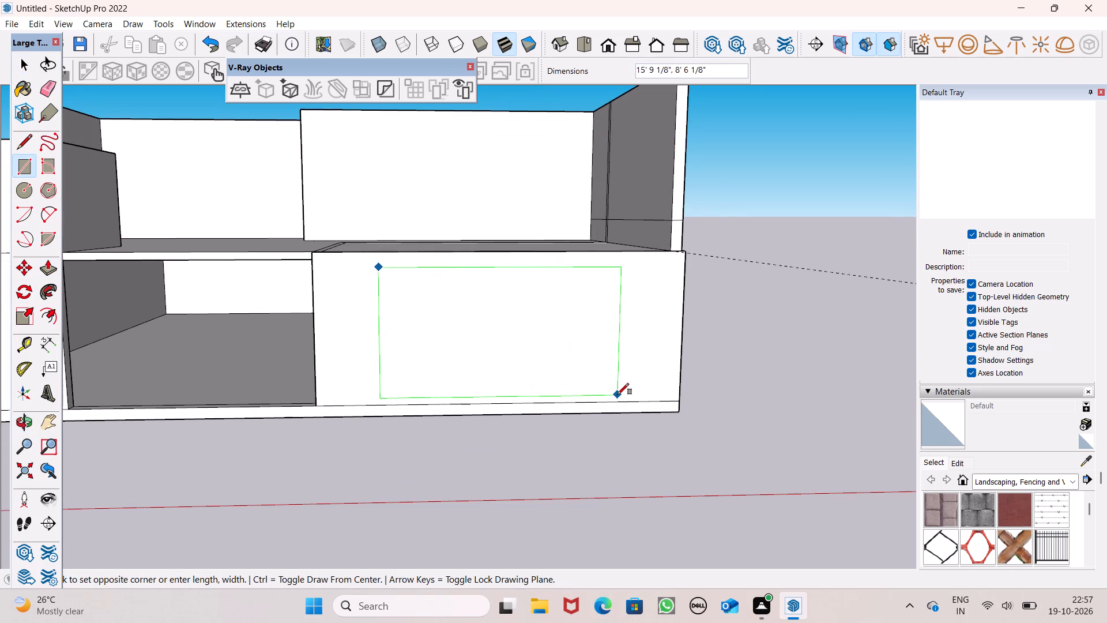
pyautogui.click(623, 396)
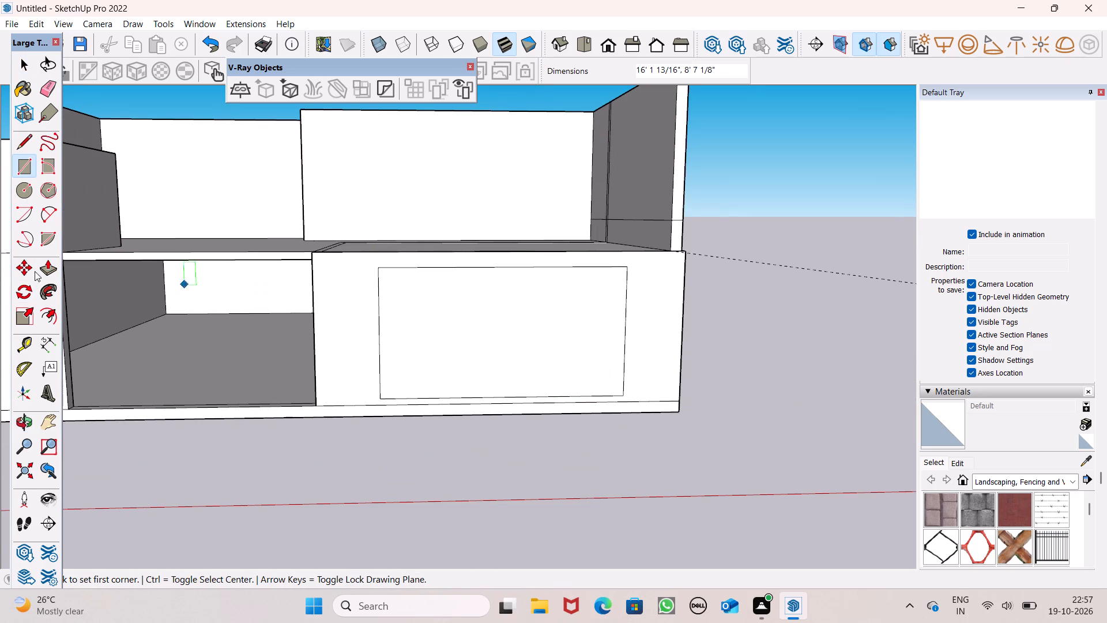
# Push the rectangle 9" through the front wall to cut an opening into the bay.
pyautogui.click(50, 276)
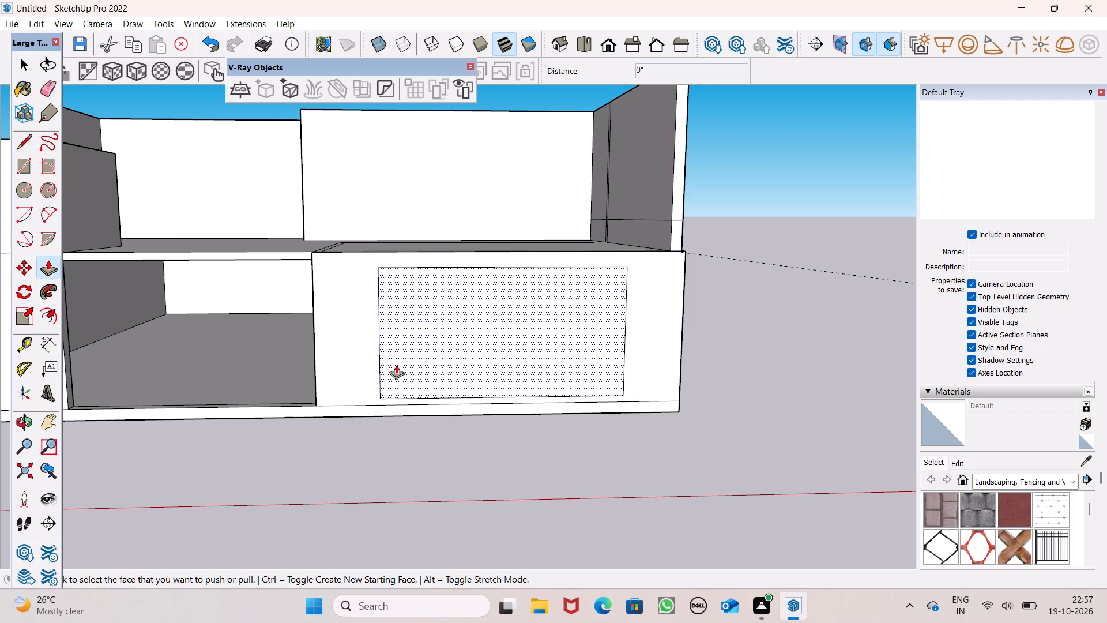
pyautogui.moveTo(434, 382); pyautogui.dragTo(470, 359)
# Push the opening's side face nearest the partition outward to widen the opening, undoing any push that removes the wall.
pyautogui.moveTo(454, 372); pyautogui.dragTo(439, 389, button='middle')
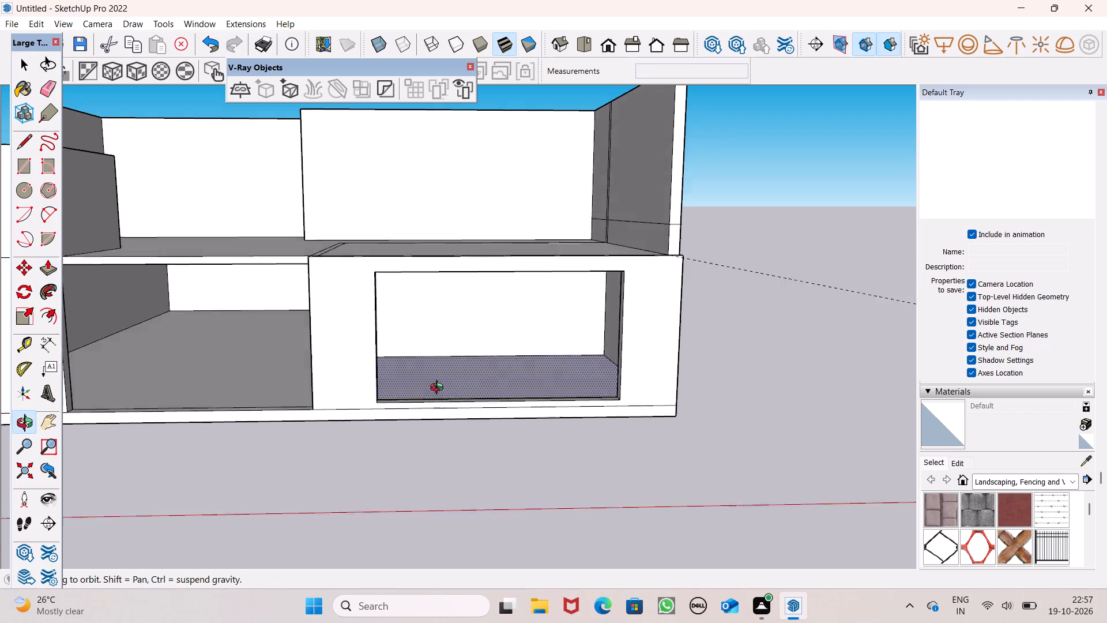
pyautogui.moveTo(439, 389); pyautogui.dragTo(287, 347, button='middle')
pyautogui.moveTo(259, 331); pyautogui.dragTo(257, 374, button='middle')
pyautogui.scroll(1, 257, 374)
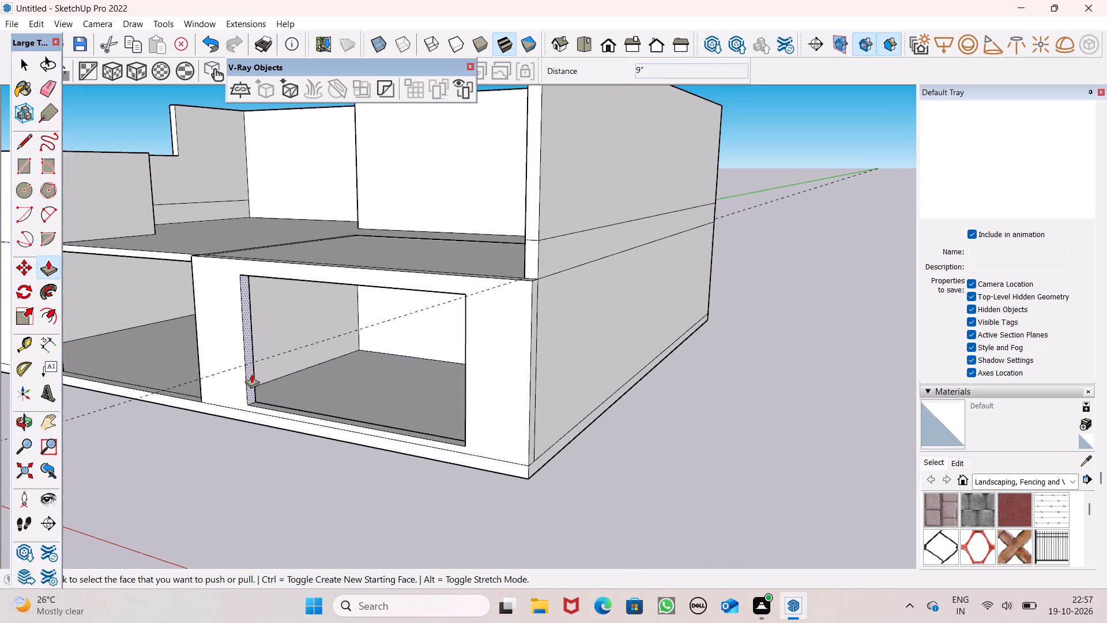
pyautogui.moveTo(251, 373); pyautogui.dragTo(286, 394, button='middle')
pyautogui.scroll(2, 286, 394)
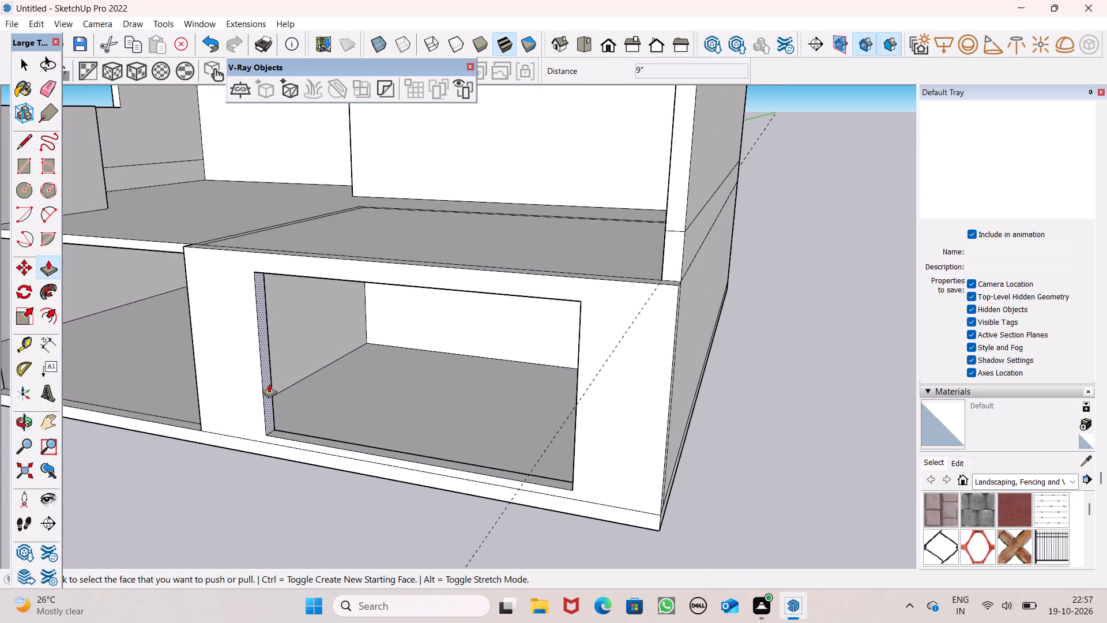
pyautogui.moveTo(269, 384); pyautogui.dragTo(227, 377)
pyautogui.doubleClick(219, 376)
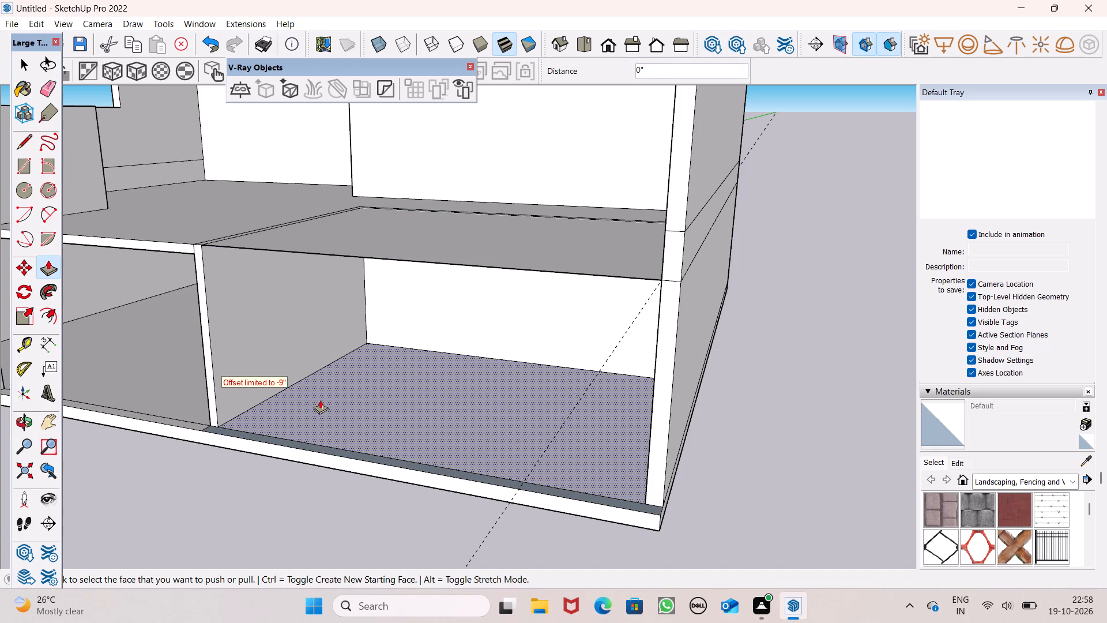
pyautogui.hotkey('ctrl', 'z')
# Try to push the front wall opening's upper inner face by 6".
pyautogui.moveTo(297, 374); pyautogui.dragTo(315, 300, button='middle')
pyautogui.moveTo(375, 185); pyautogui.dragTo(375, 189)
pyautogui.write('6"')
pyautogui.moveTo(375, 189); pyautogui.dragTo(375, 190)
pyautogui.press('Return')
# Examine the front wall opening and the bay behind it from several angles.
pyautogui.scroll(-2, 261, 283)
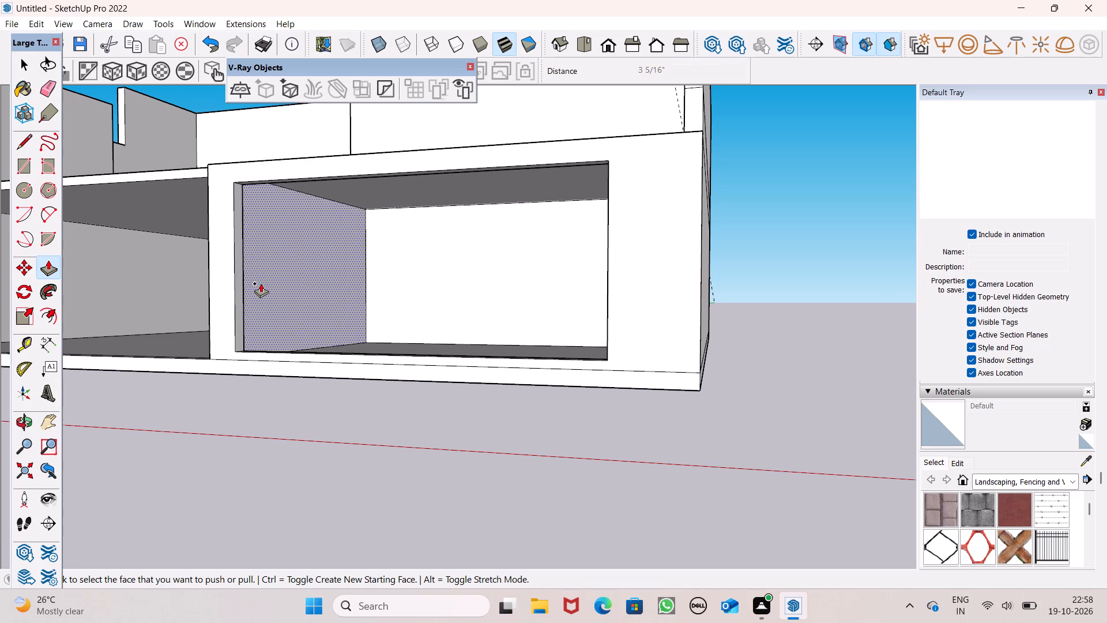
pyautogui.scroll(-2, 261, 283)
pyautogui.moveTo(292, 317); pyautogui.dragTo(362, 395, button='middle')
pyautogui.scroll(-1, 438, 490)
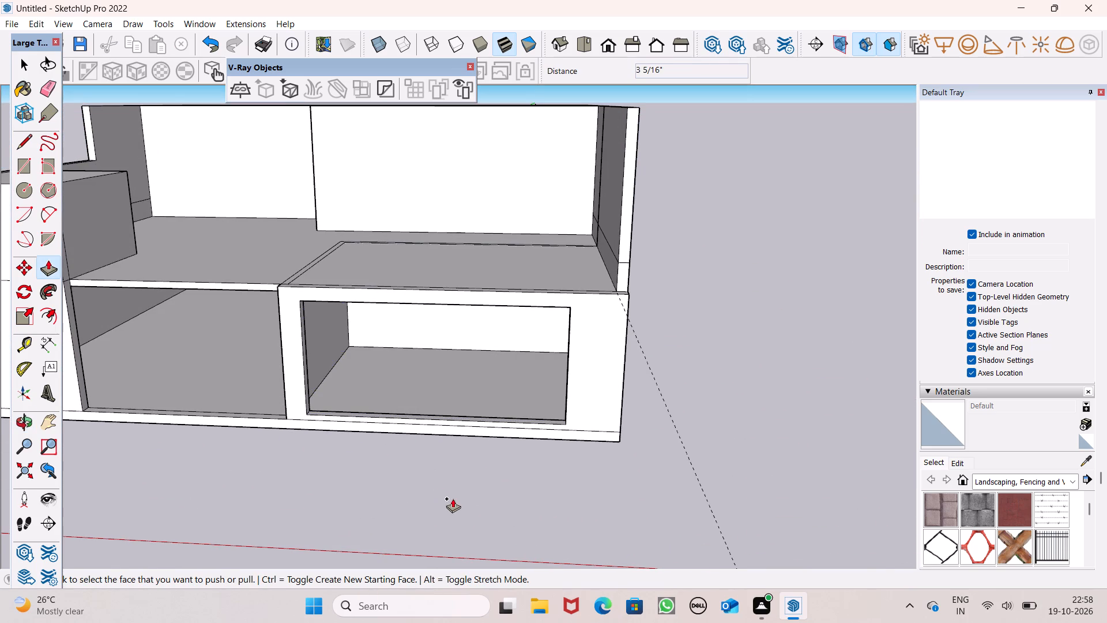
pyautogui.moveTo(458, 515); pyautogui.dragTo(464, 526, button='middle')
pyautogui.moveTo(526, 481); pyautogui.dragTo(588, 394, button='middle')
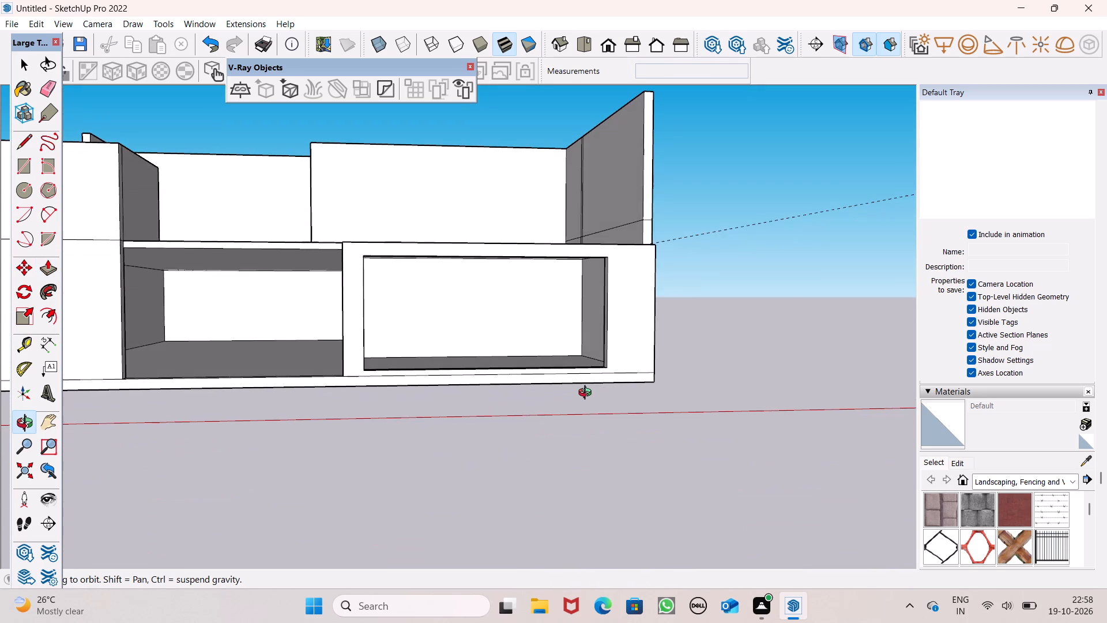
pyautogui.moveTo(588, 394); pyautogui.dragTo(556, 493, button='middle')
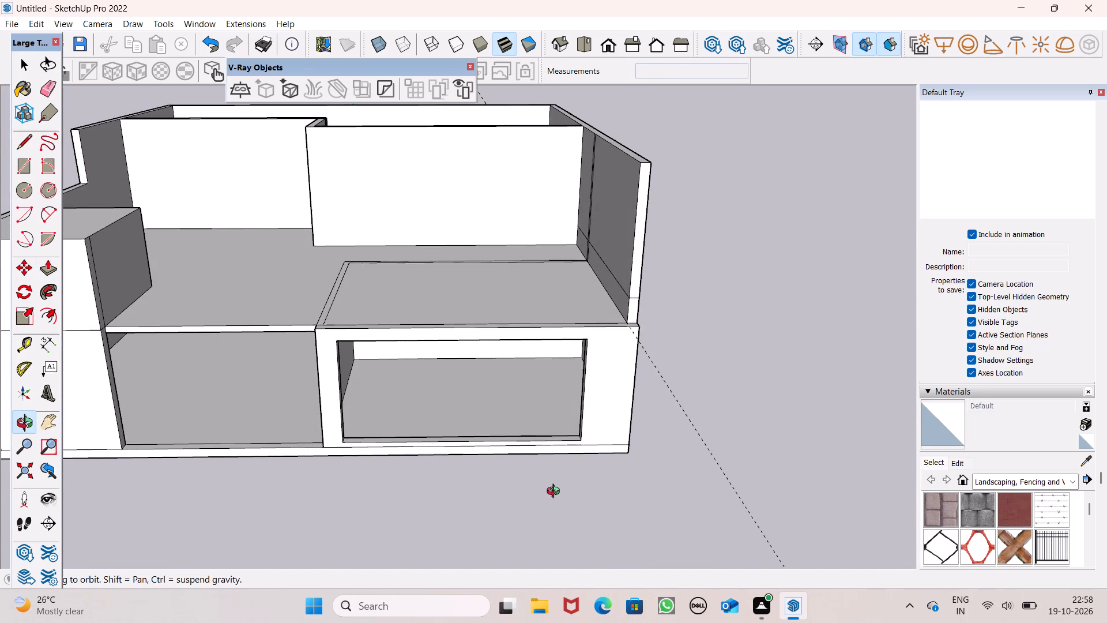
pyautogui.moveTo(556, 493); pyautogui.dragTo(548, 403, button='middle')
pyautogui.scroll(-4, 558, 386)
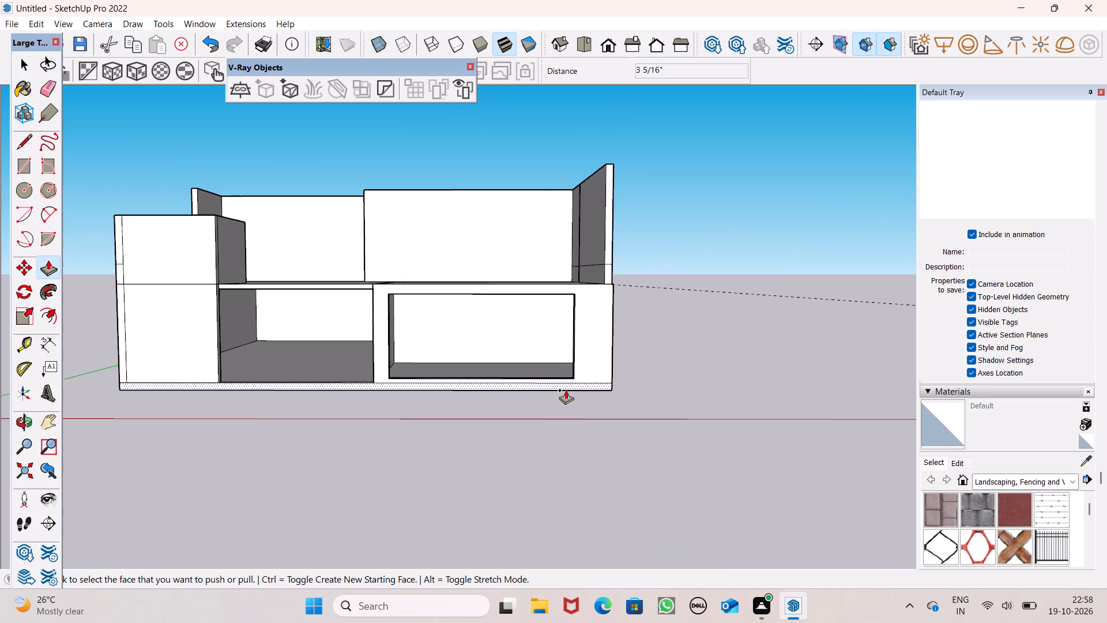
pyautogui.moveTo(566, 391); pyautogui.dragTo(653, 444, button='middle')
pyautogui.scroll(5, 662, 353)
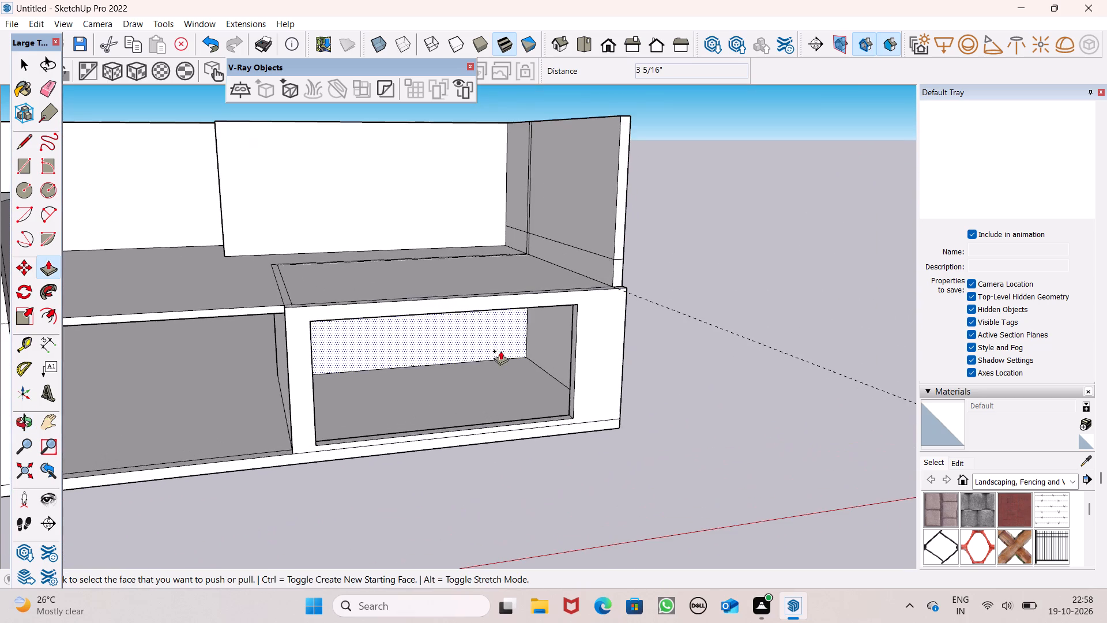
# Push the front wall opening's side face nearest the building's outer corner outward to widen the opening.
pyautogui.moveTo(493, 351); pyautogui.dragTo(629, 375, button='middle')
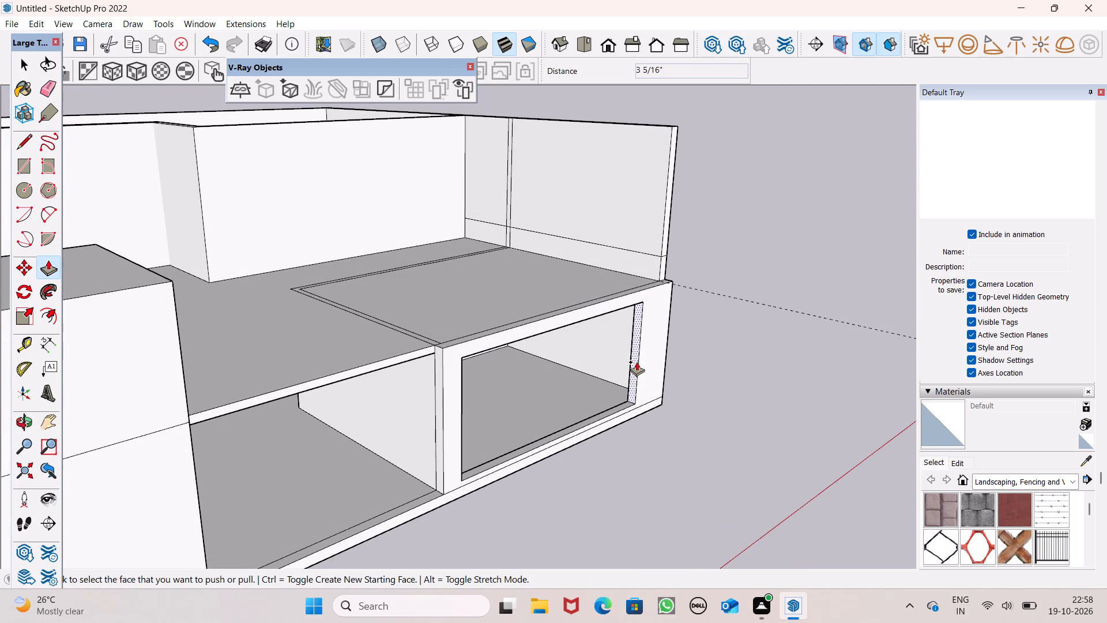
pyautogui.moveTo(636, 363); pyautogui.dragTo(638, 362)
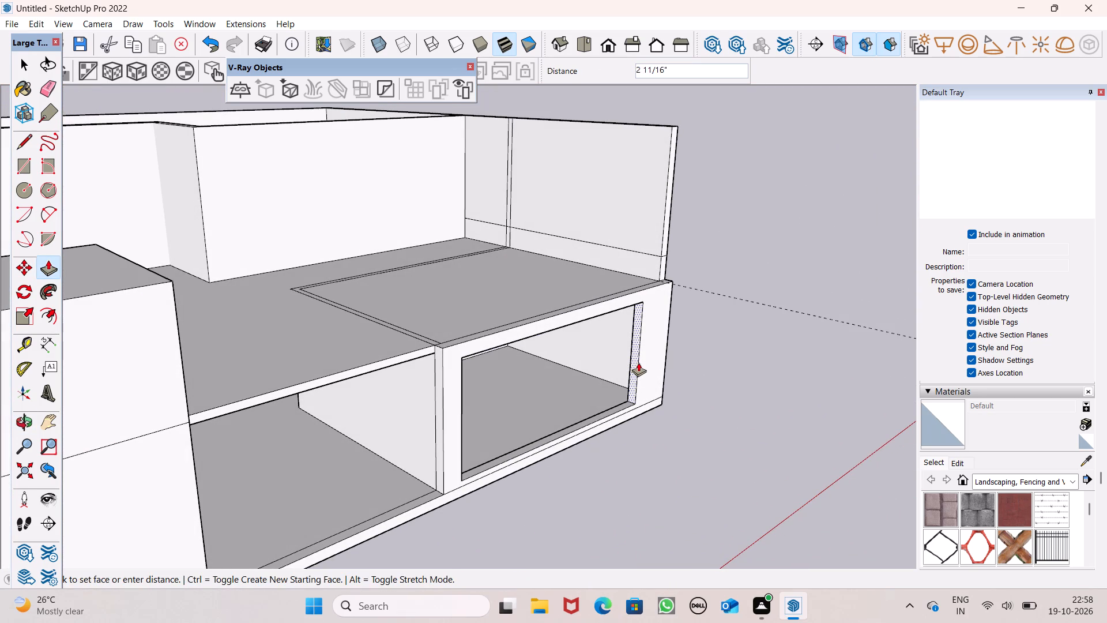
pyautogui.moveTo(638, 362); pyautogui.dragTo(647, 359)
pyautogui.press('space')
# Erase the leftover double lines outlining the front bay on the upper slab's top surface.
pyautogui.scroll(-4, 323, 314)
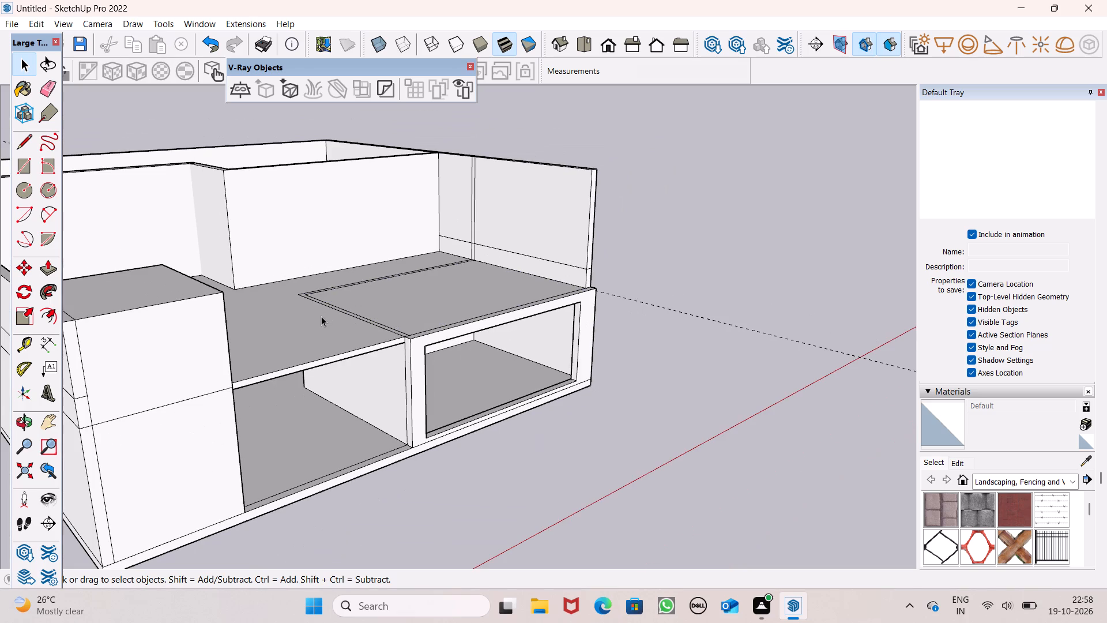
pyautogui.scroll(-2, 323, 316)
pyautogui.moveTo(398, 377); pyautogui.dragTo(273, 486, button='middle')
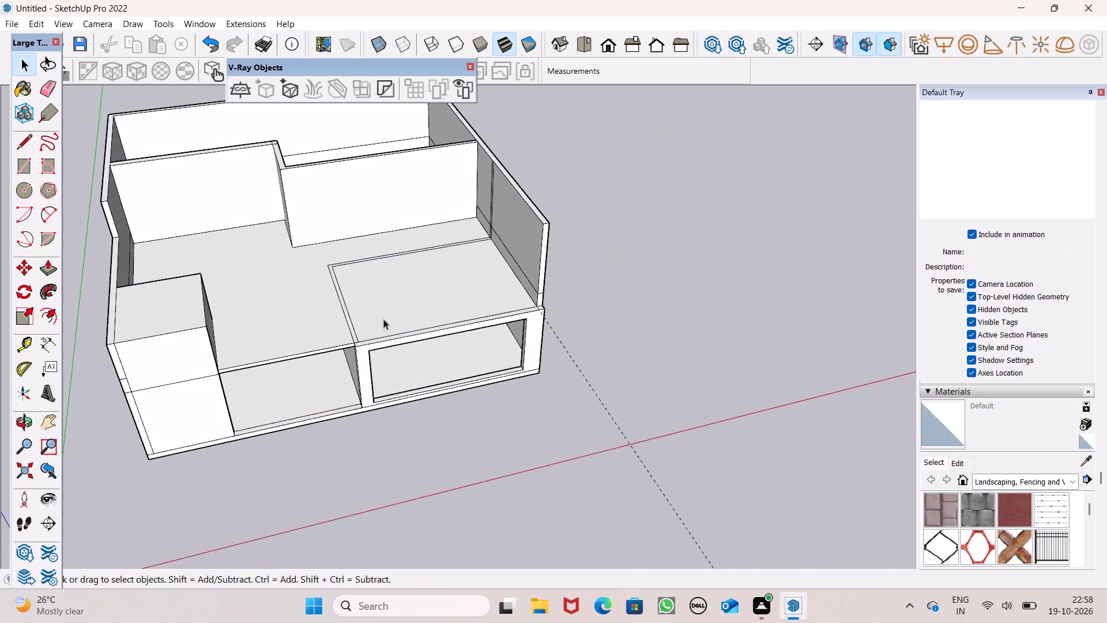
pyautogui.moveTo(401, 311); pyautogui.dragTo(326, 459, button='middle')
pyautogui.scroll(1, 345, 490)
pyautogui.click(43, 80)
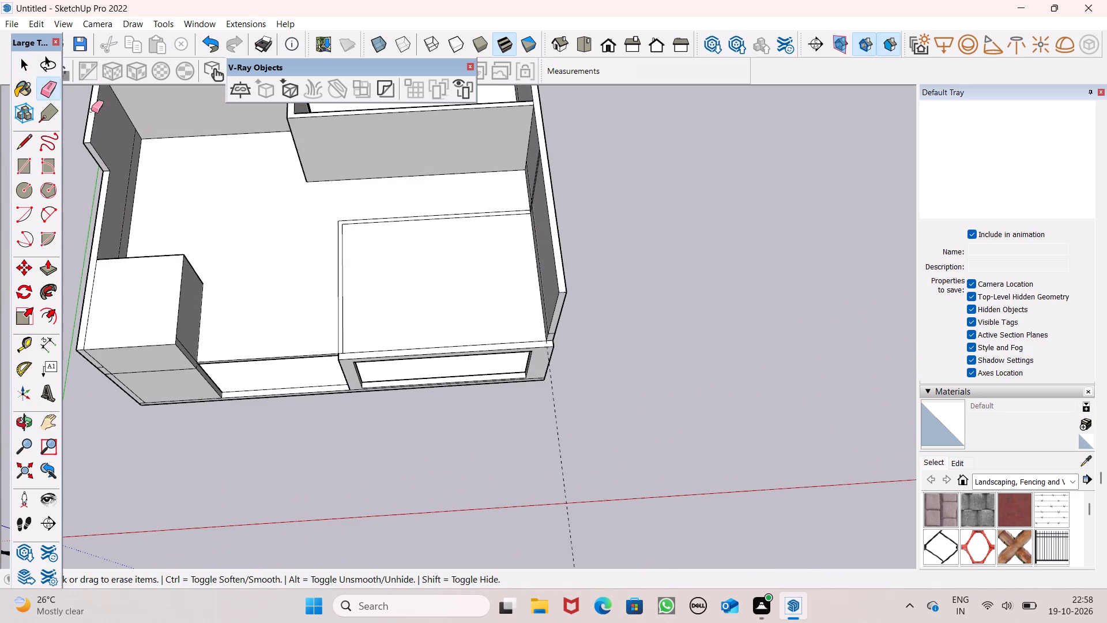
pyautogui.moveTo(362, 216); pyautogui.dragTo(339, 246)
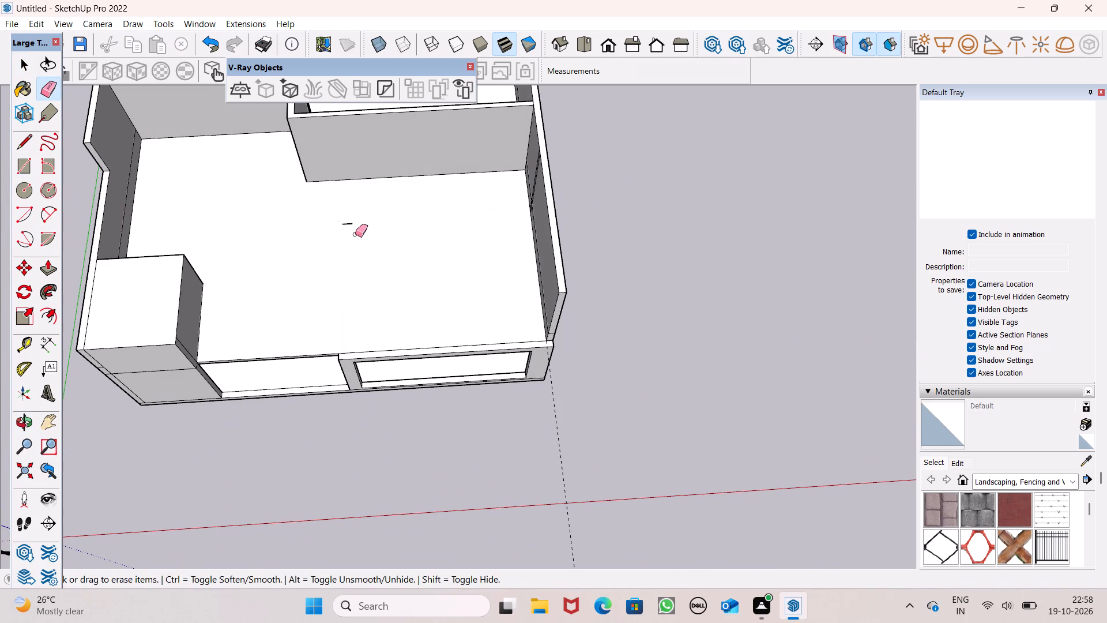
pyautogui.click(348, 225)
# Erase the pair of stray vertical lines on the inner face of the upper side wall.
pyautogui.scroll(-3, 372, 234)
pyautogui.moveTo(377, 246); pyautogui.dragTo(524, 263, button='middle')
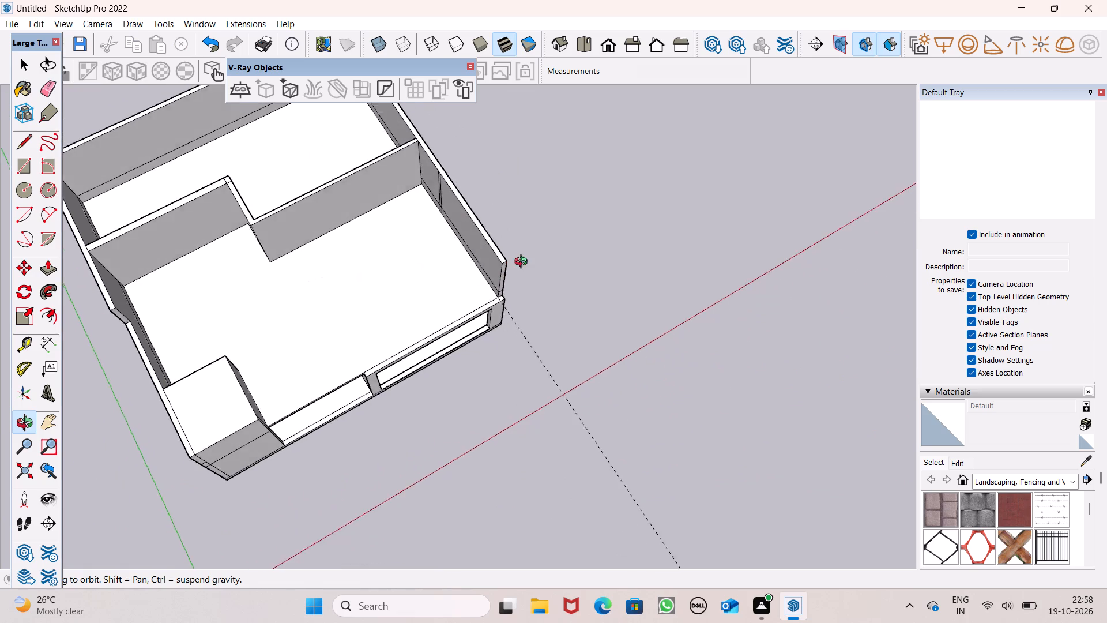
pyautogui.moveTo(524, 263); pyautogui.dragTo(466, 255, button='middle')
pyautogui.scroll(6, 464, 194)
pyautogui.moveTo(453, 194); pyautogui.dragTo(487, 150, button='middle')
pyautogui.scroll(4, 469, 181)
pyautogui.moveTo(445, 187); pyautogui.dragTo(437, 188)
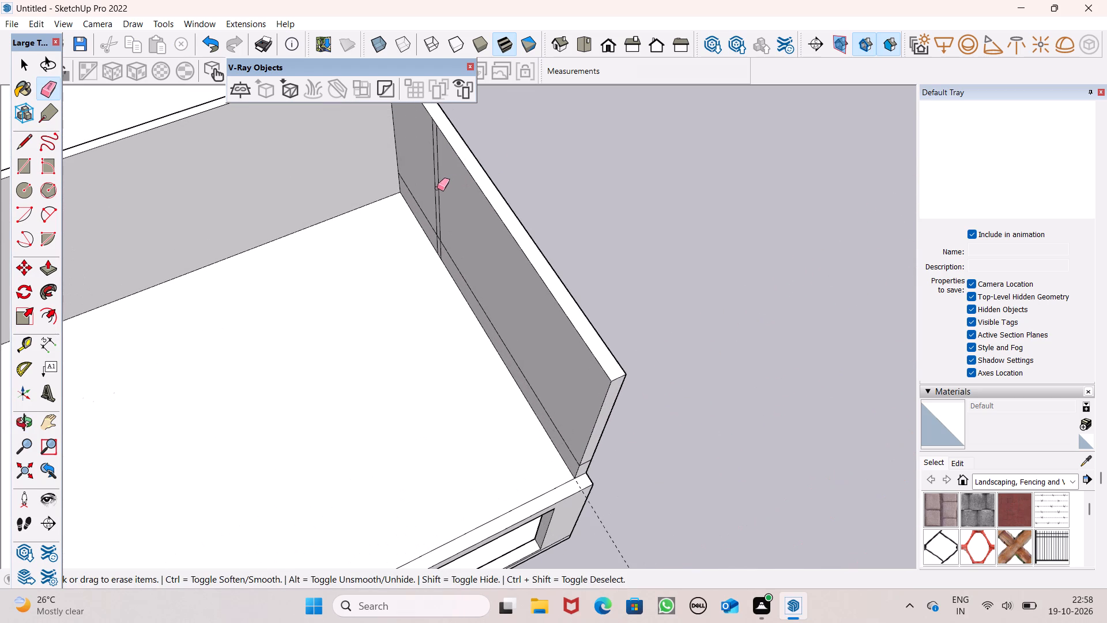
pyautogui.moveTo(437, 188); pyautogui.dragTo(436, 188)
pyautogui.click(436, 188)
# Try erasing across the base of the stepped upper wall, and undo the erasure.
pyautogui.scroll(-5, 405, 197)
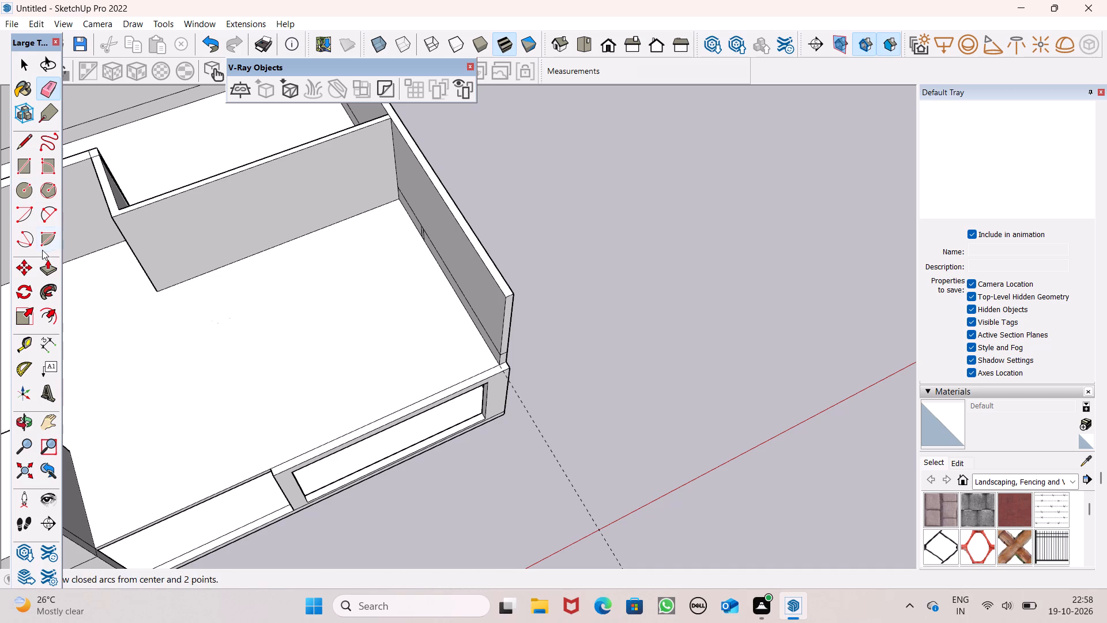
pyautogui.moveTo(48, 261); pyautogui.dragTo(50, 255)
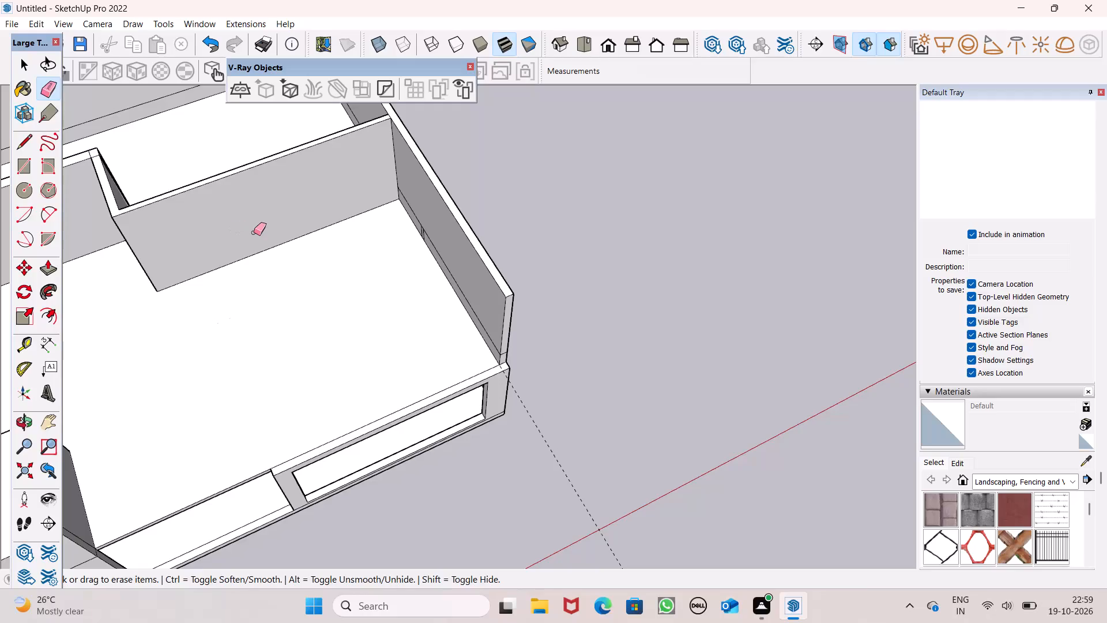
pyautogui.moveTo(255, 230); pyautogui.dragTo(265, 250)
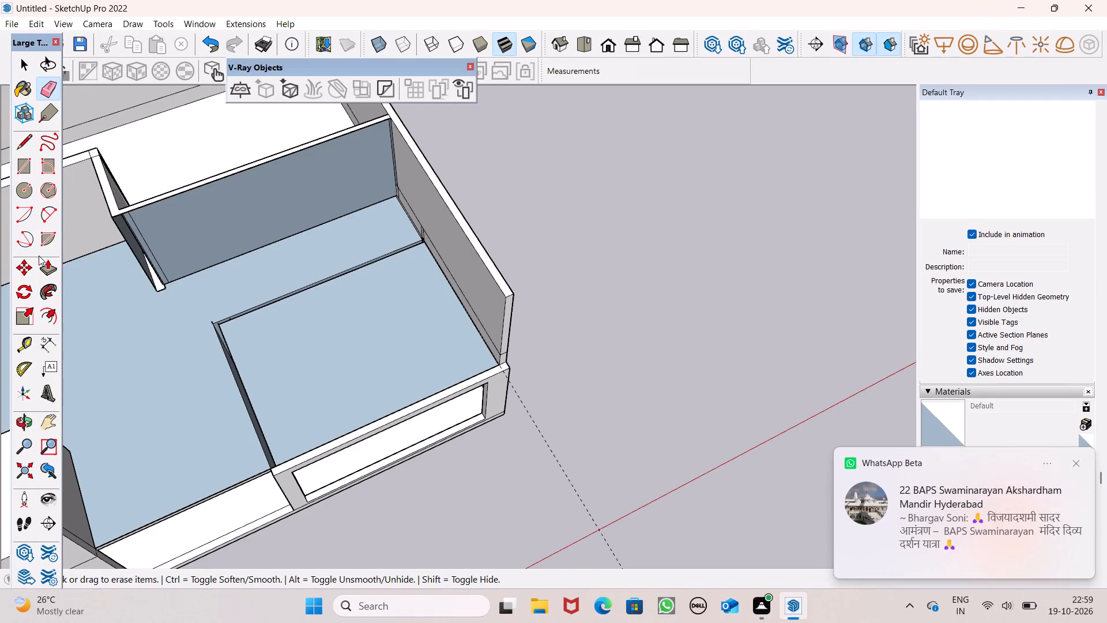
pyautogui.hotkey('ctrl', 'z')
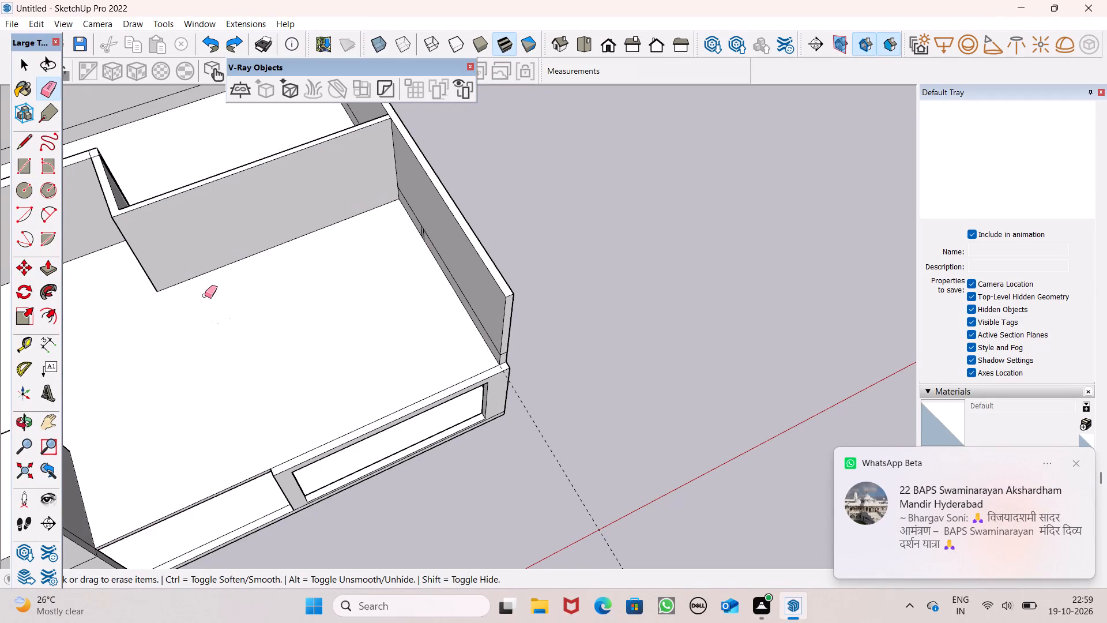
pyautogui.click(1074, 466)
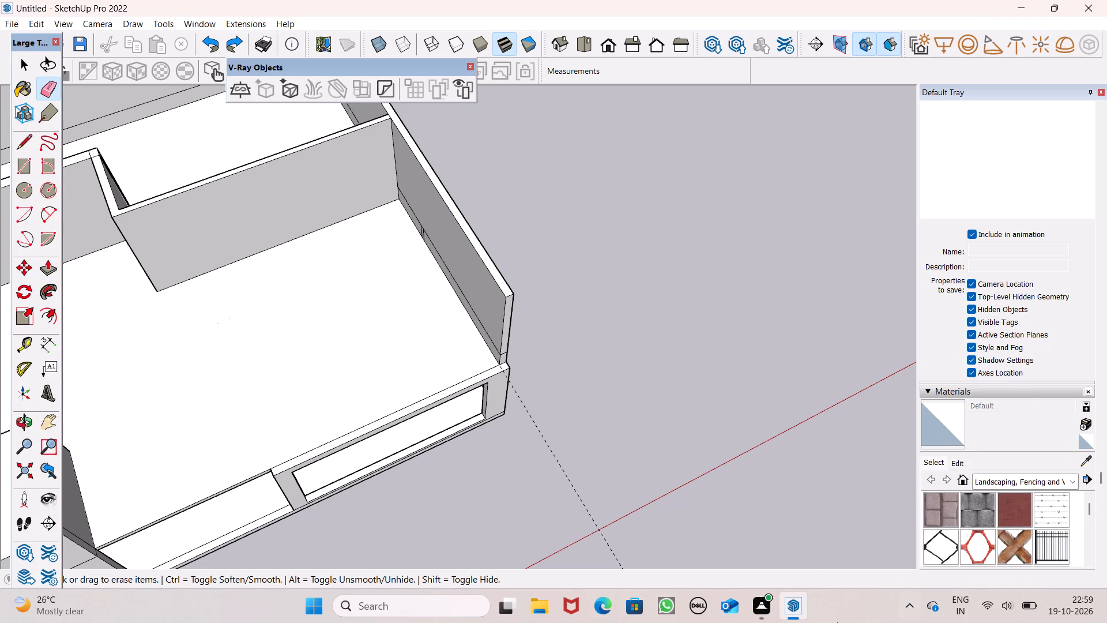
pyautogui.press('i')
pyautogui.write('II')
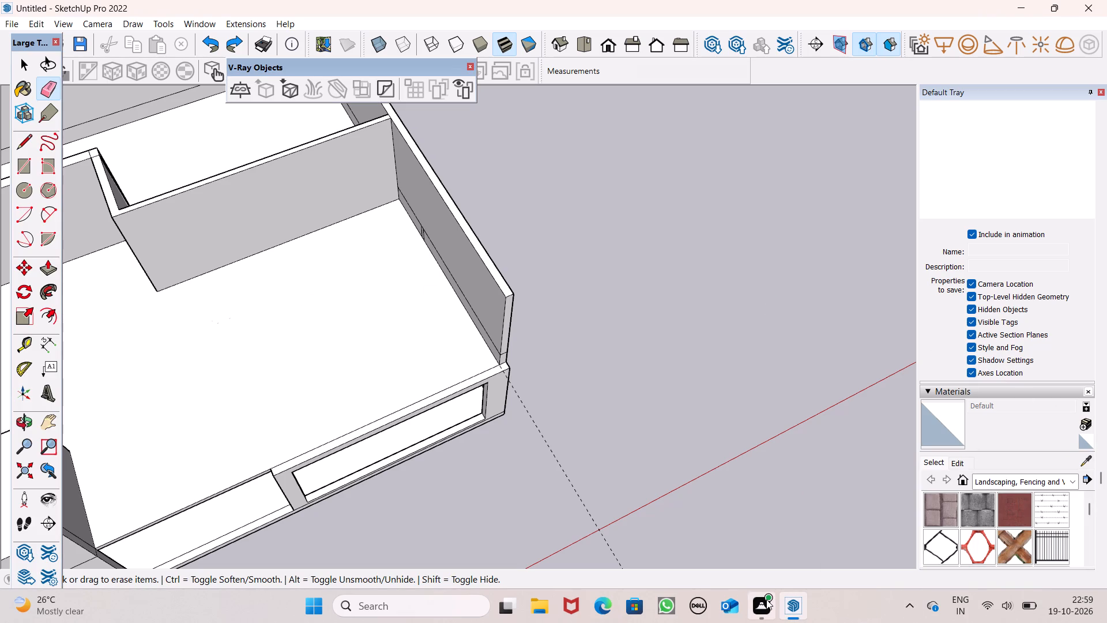
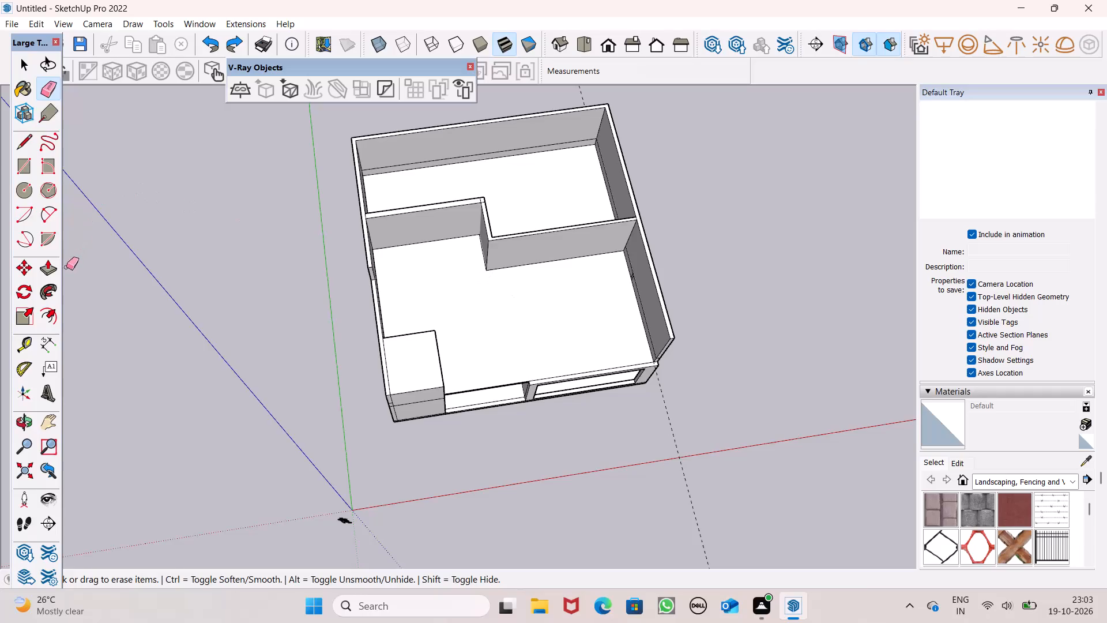
# Push/Pull the front face of the stepped upper wall's longer segment forward by about 11' 7".
pyautogui.click(51, 263)
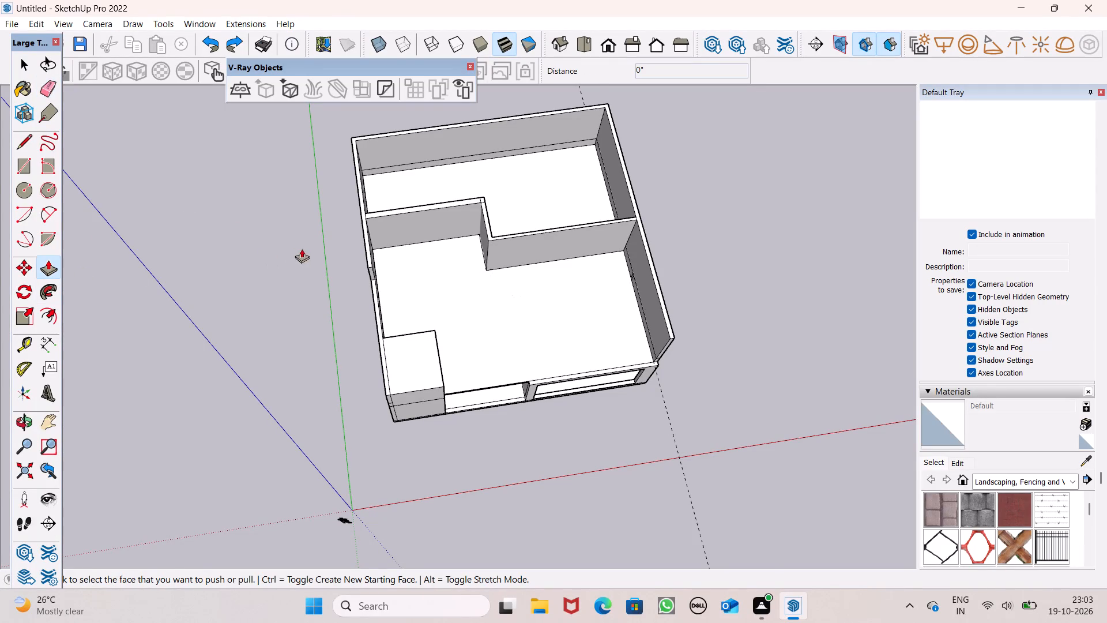
pyautogui.scroll(2, 331, 247)
pyautogui.scroll(-2, 385, 228)
pyautogui.moveTo(411, 238); pyautogui.dragTo(413, 267, button='middle')
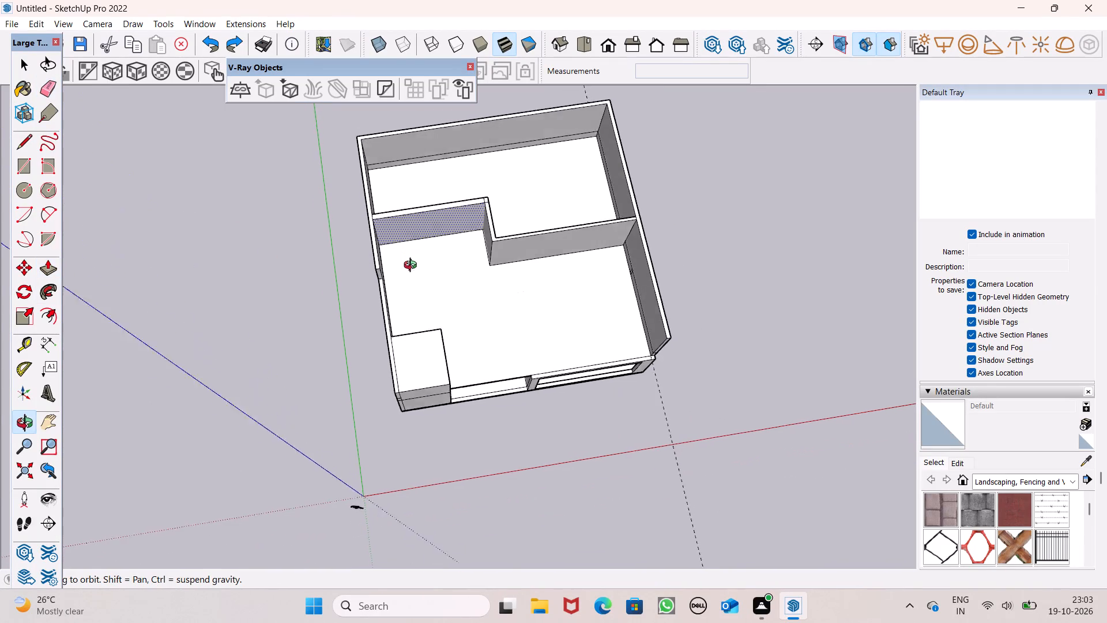
pyautogui.moveTo(413, 267); pyautogui.dragTo(413, 272, button='middle')
pyautogui.scroll(4, 488, 245)
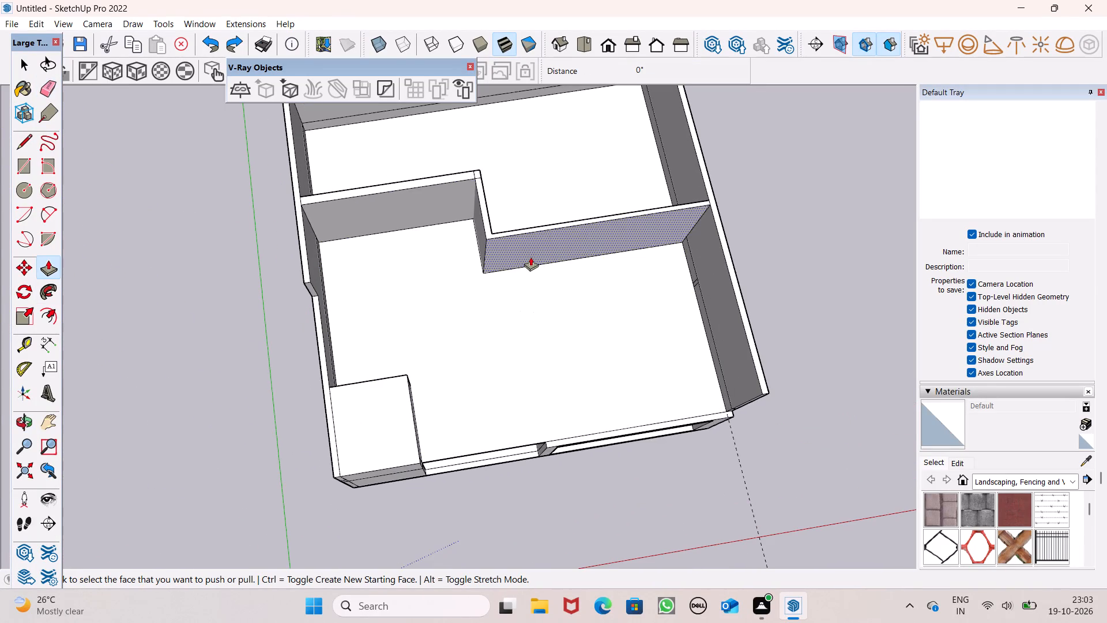
pyautogui.moveTo(530, 257); pyautogui.dragTo(567, 322)
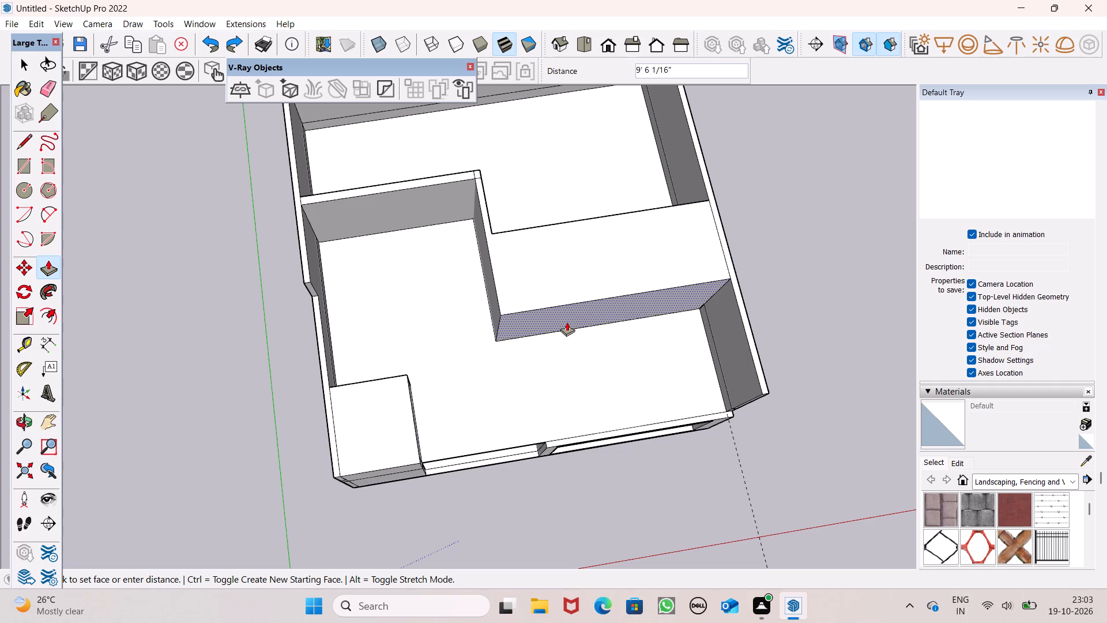
pyautogui.moveTo(567, 322); pyautogui.dragTo(573, 337)
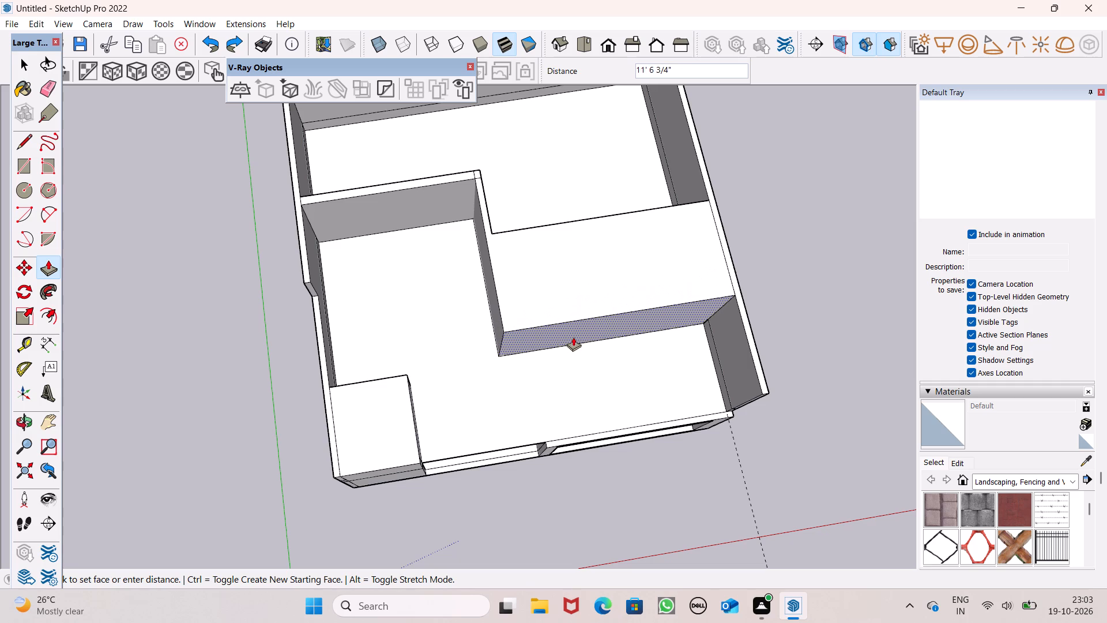
pyautogui.moveTo(573, 337); pyautogui.dragTo(573, 338)
# Pull the front face of the stepped wall's shorter segment forward by 7' 5 1/8", and by a further 2' 5 13/16".
pyautogui.moveTo(418, 210); pyautogui.dragTo(437, 253)
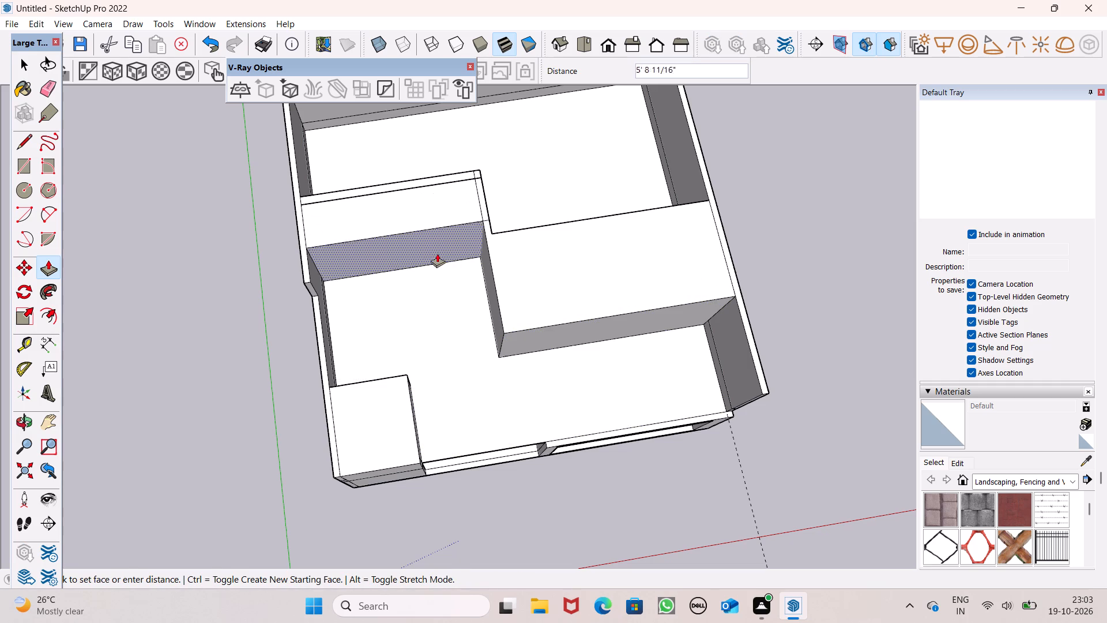
pyautogui.moveTo(437, 253); pyautogui.dragTo(447, 273)
pyautogui.scroll(-3, 458, 237)
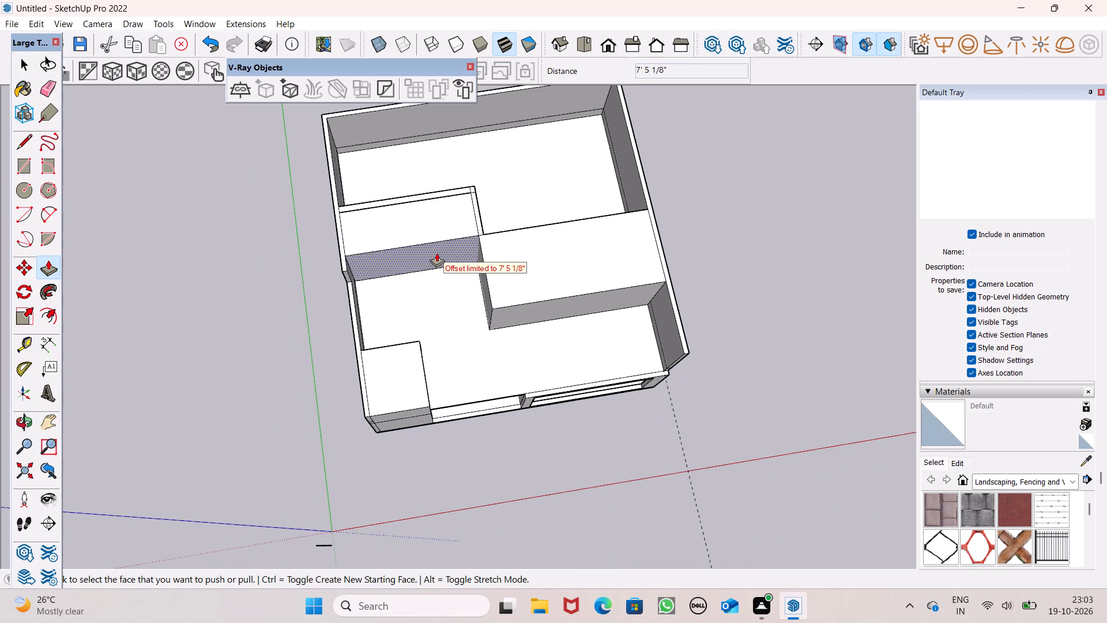
pyautogui.moveTo(436, 253); pyautogui.dragTo(435, 269)
pyautogui.scroll(-5, 458, 220)
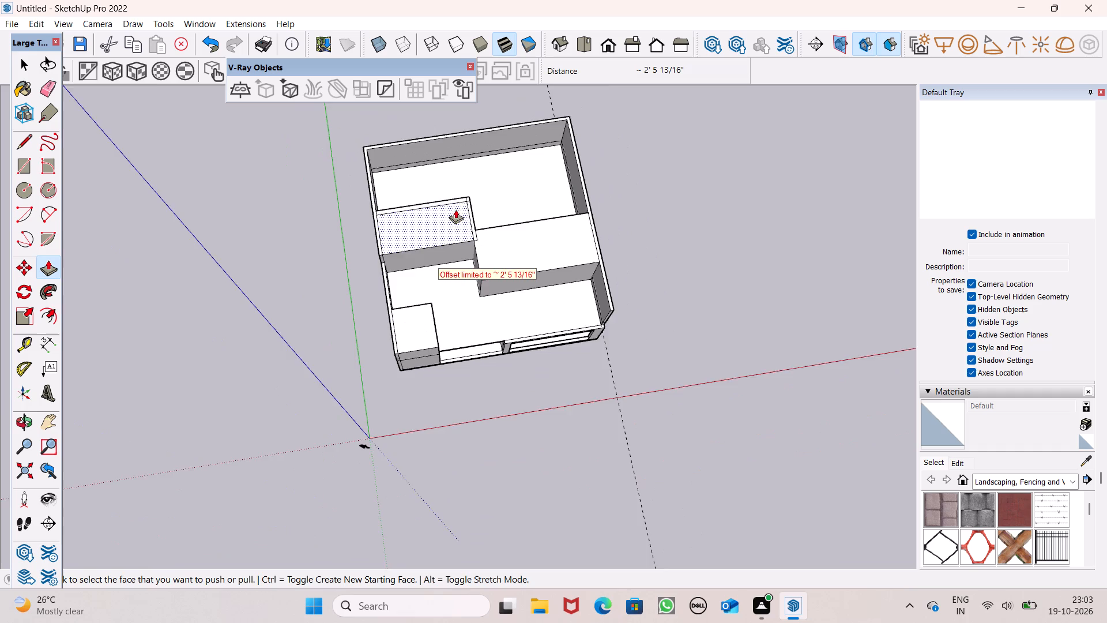
# Push in the rear face of the longer thickened segment until only a thin wall remains along its front.
pyautogui.moveTo(526, 242); pyautogui.dragTo(234, 260, button='middle')
pyautogui.moveTo(445, 298); pyautogui.dragTo(0, 212, button='middle')
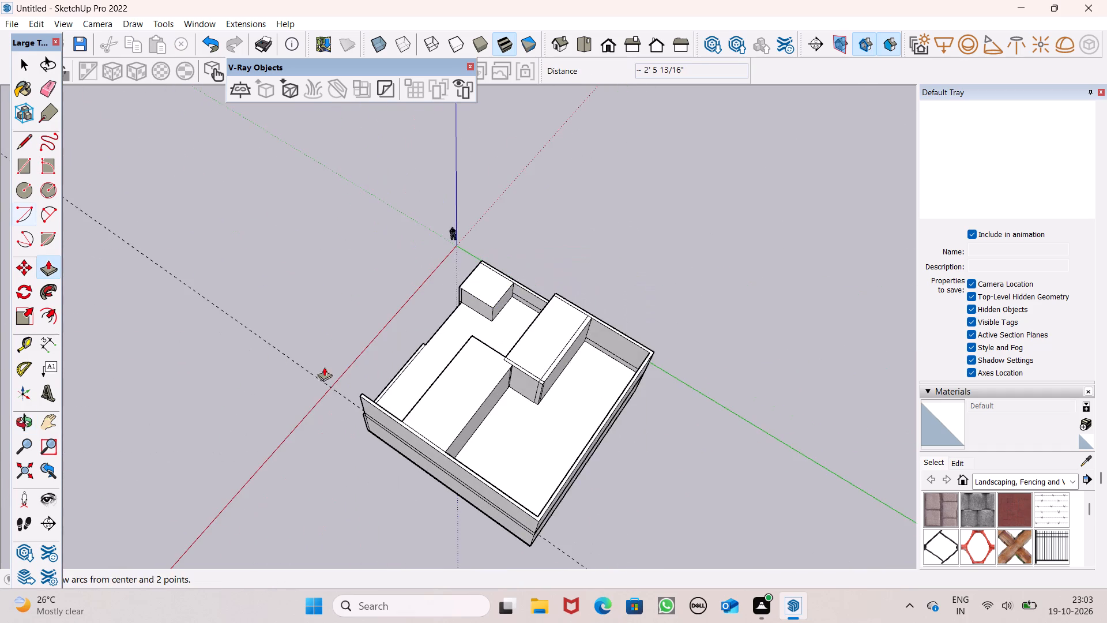
pyautogui.scroll(1, 324, 367)
pyautogui.moveTo(324, 367); pyautogui.dragTo(160, 306, button='middle')
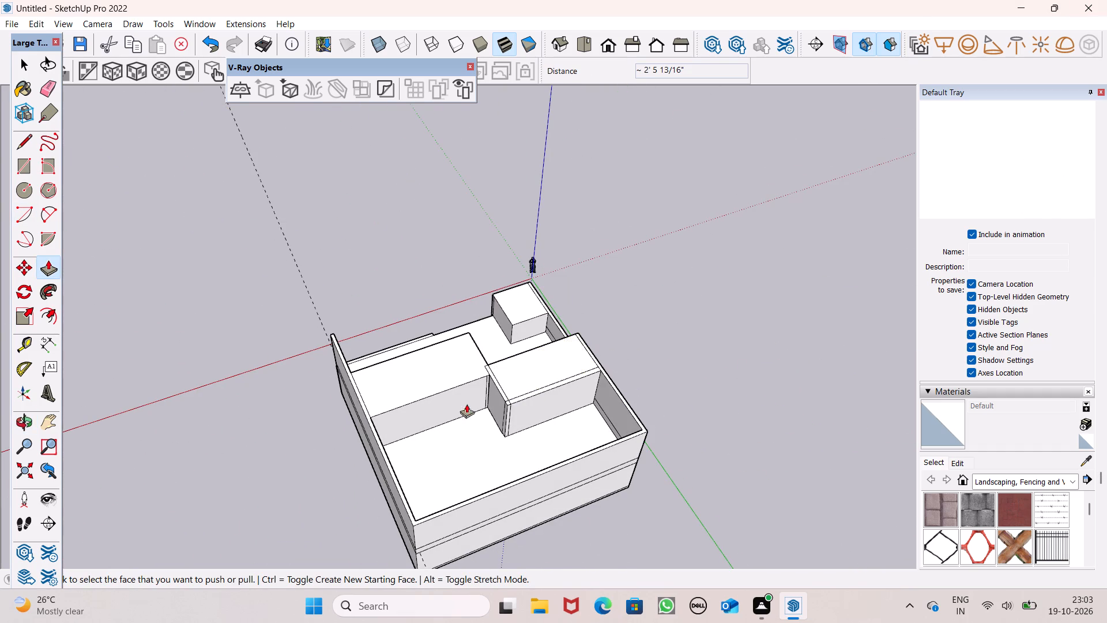
pyautogui.scroll(4, 466, 404)
pyautogui.moveTo(447, 404); pyautogui.dragTo(432, 356)
pyautogui.moveTo(411, 364); pyautogui.dragTo(412, 347)
pyautogui.click(412, 347)
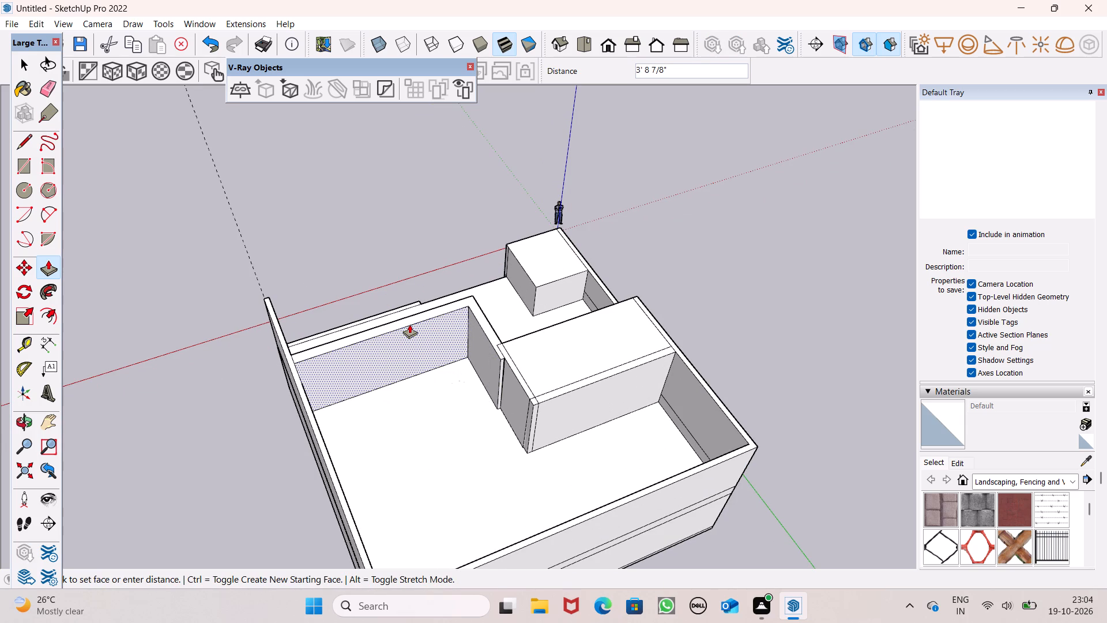
pyautogui.click(409, 324)
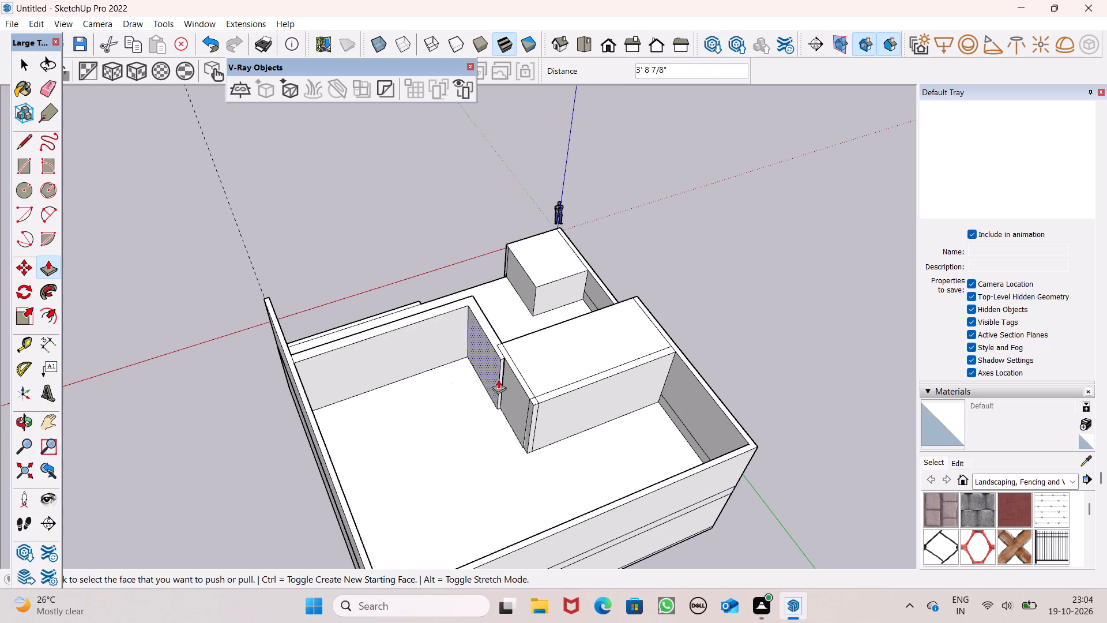
# Pull the narrow end face on the step's side wall along to the inner corner of the thin wall.
pyautogui.moveTo(500, 380); pyautogui.dragTo(495, 358)
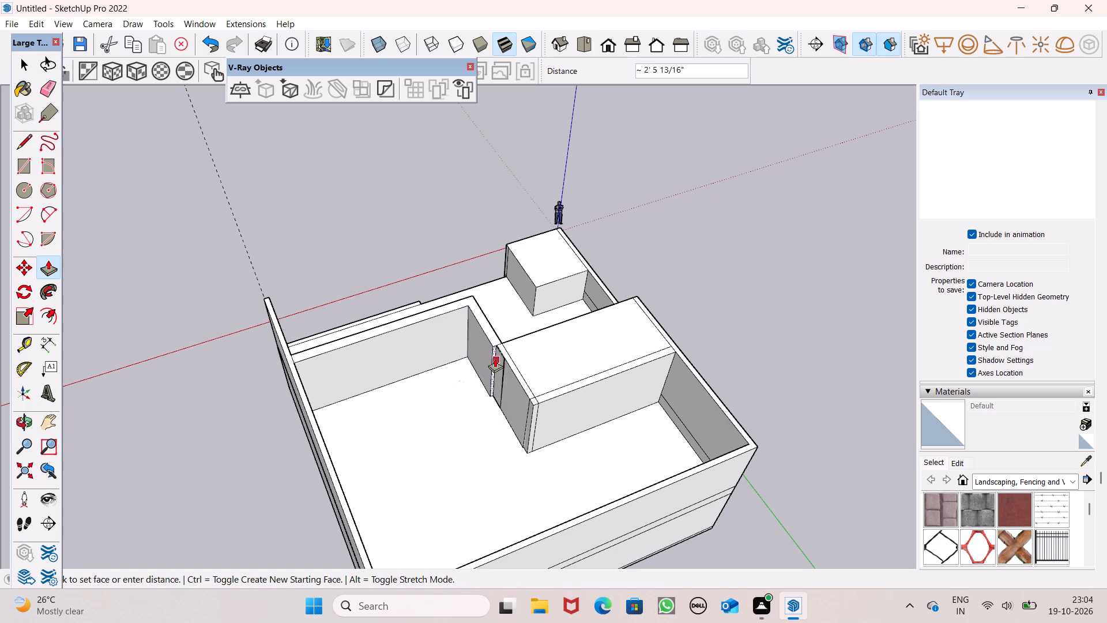
pyautogui.moveTo(495, 358); pyautogui.dragTo(459, 328)
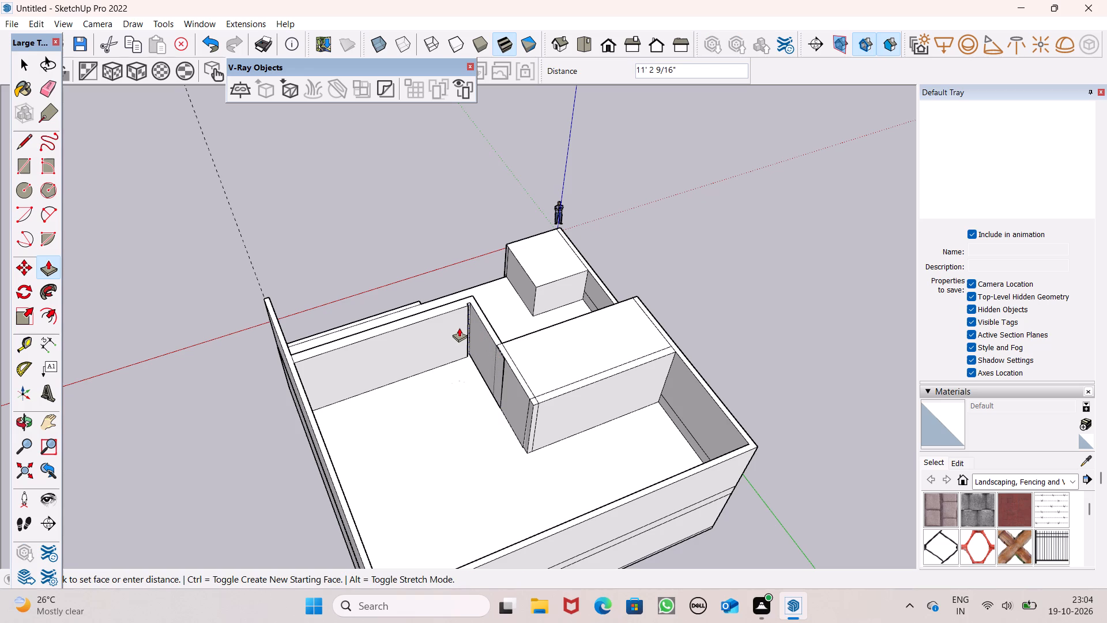
pyautogui.moveTo(459, 328); pyautogui.dragTo(438, 318)
pyautogui.click(438, 318)
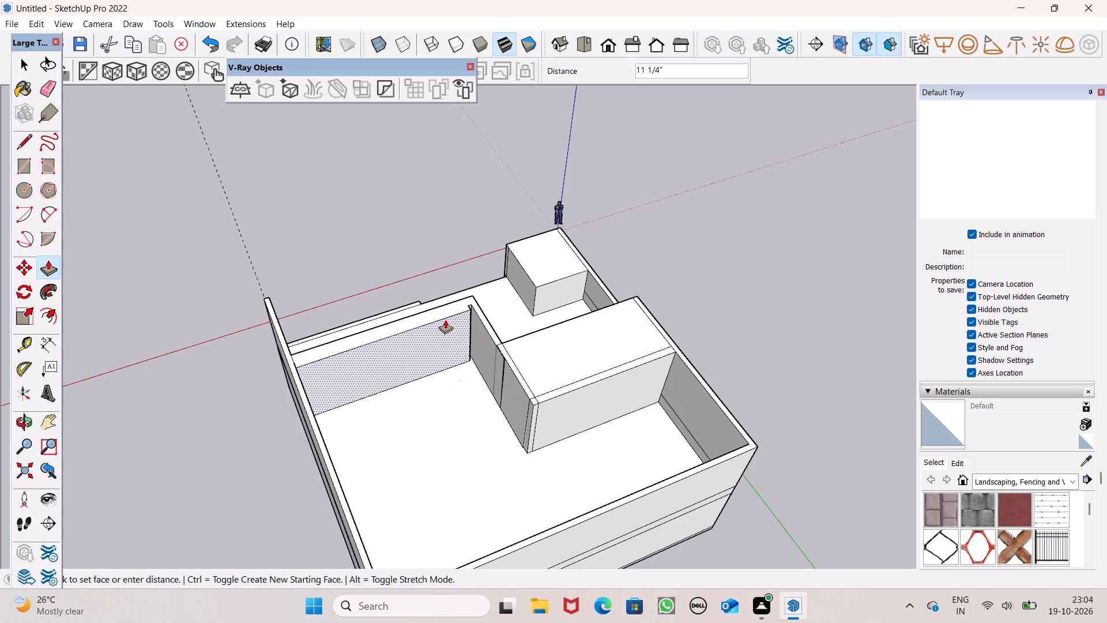
pyautogui.press('space')
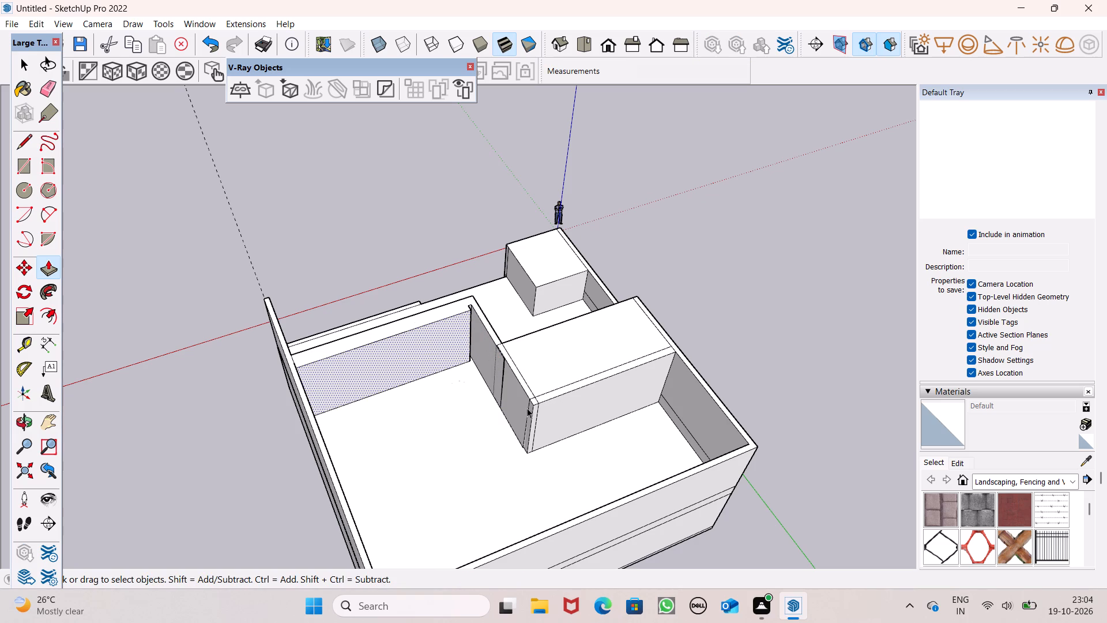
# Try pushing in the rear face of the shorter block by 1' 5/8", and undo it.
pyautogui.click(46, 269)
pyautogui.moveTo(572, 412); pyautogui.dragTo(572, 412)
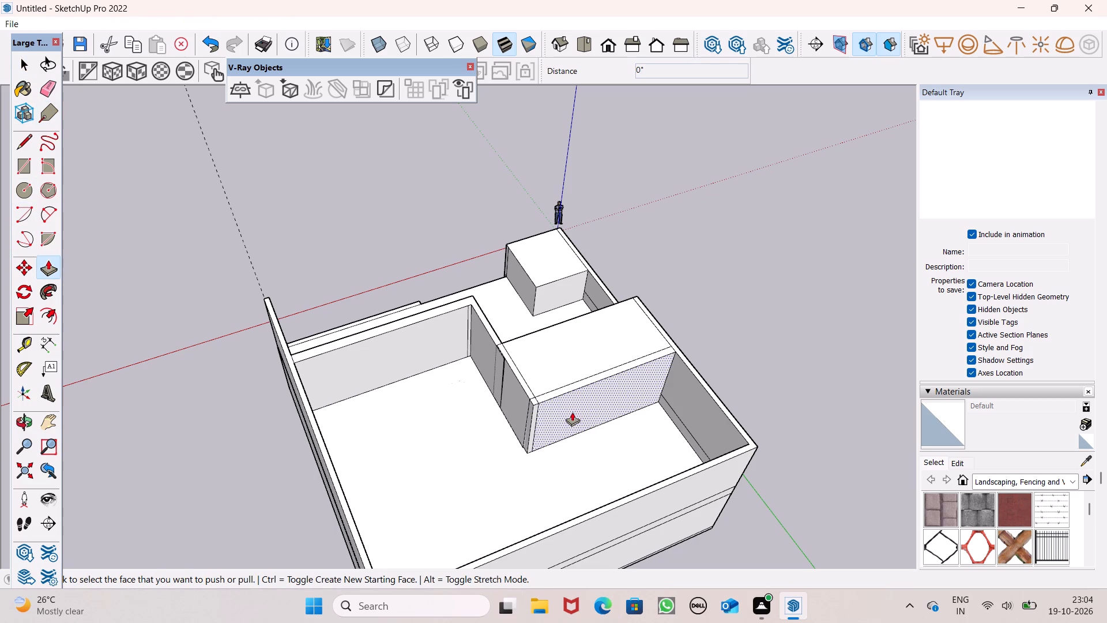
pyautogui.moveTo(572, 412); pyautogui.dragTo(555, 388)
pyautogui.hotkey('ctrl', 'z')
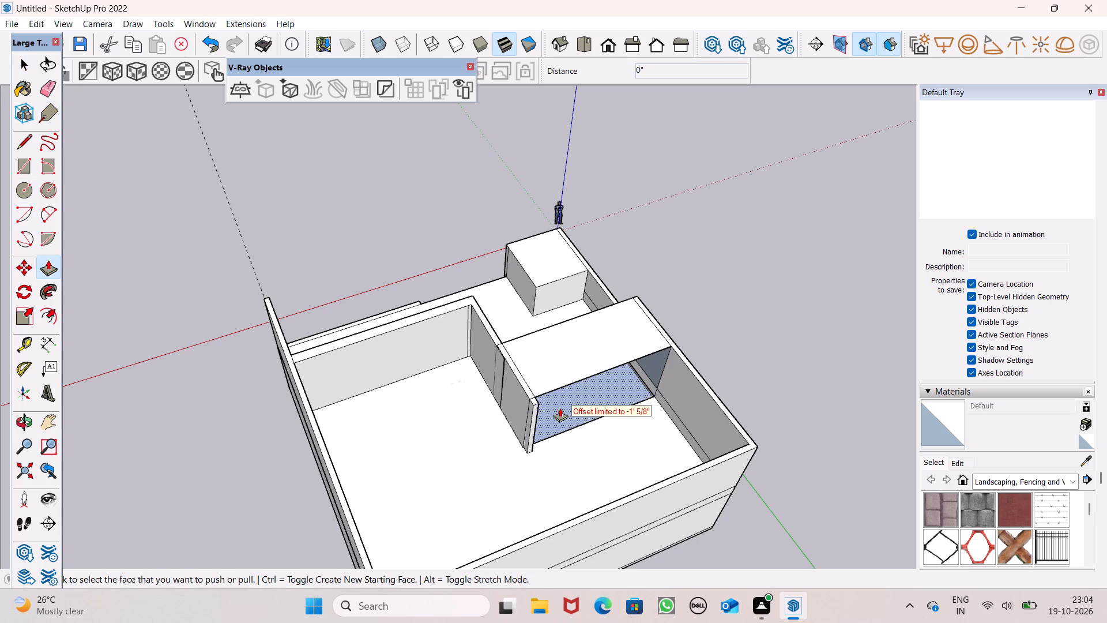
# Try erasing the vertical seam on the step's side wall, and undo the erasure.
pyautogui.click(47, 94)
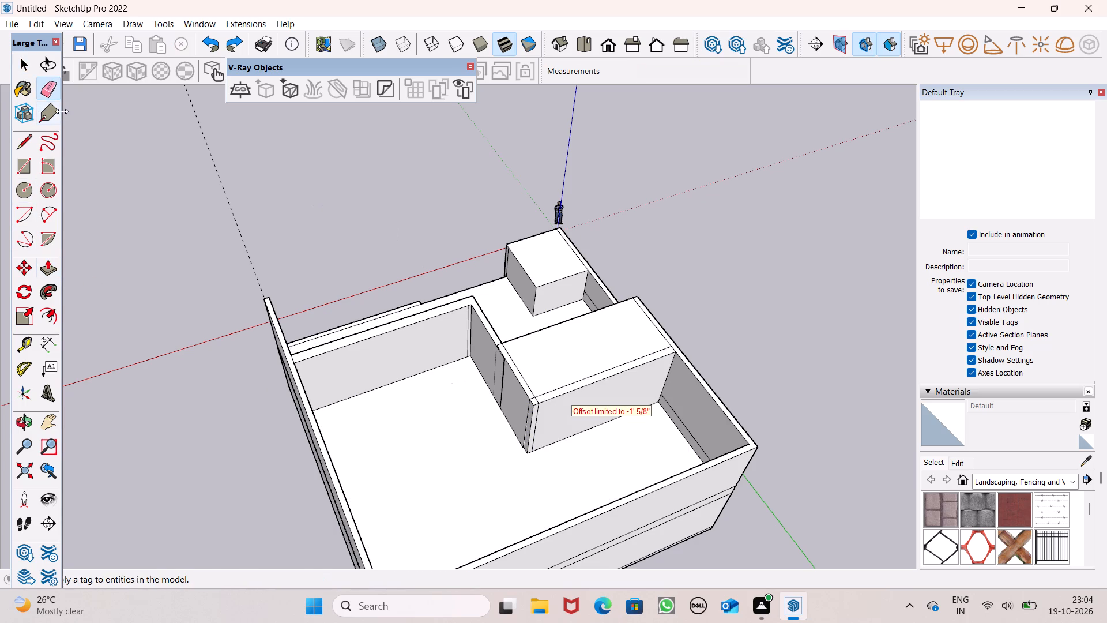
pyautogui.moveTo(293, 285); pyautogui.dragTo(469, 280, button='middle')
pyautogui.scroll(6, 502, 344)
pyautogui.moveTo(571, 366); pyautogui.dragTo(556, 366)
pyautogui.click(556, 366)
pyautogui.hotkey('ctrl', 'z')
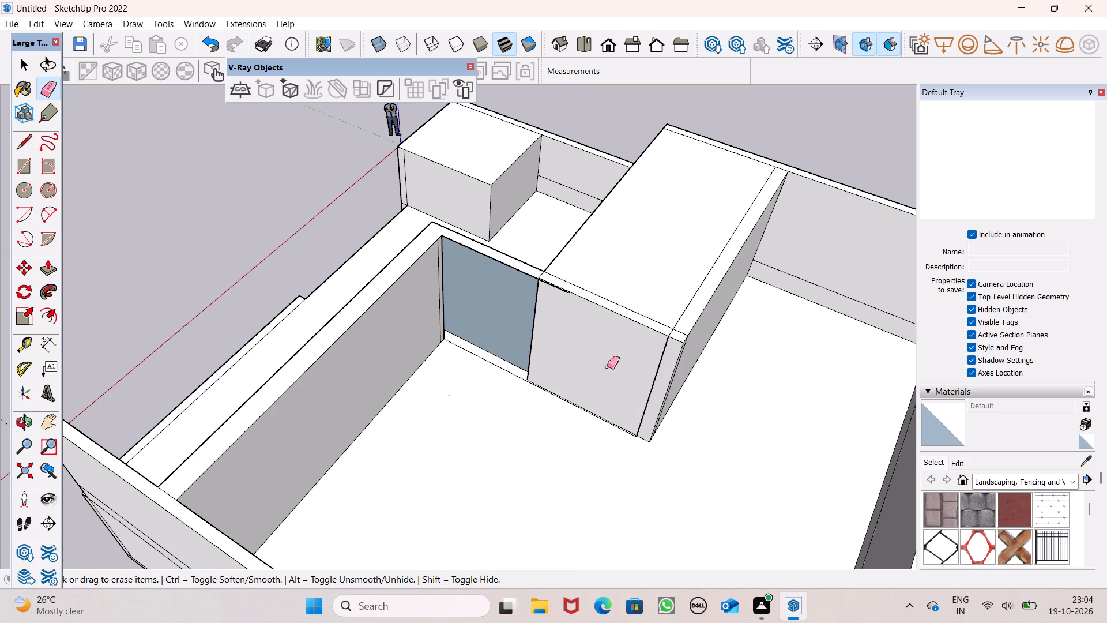
# Erase the stray line along the shorter block's top near its rear edge and the vertical line on its side face.
pyautogui.scroll(4, 634, 327)
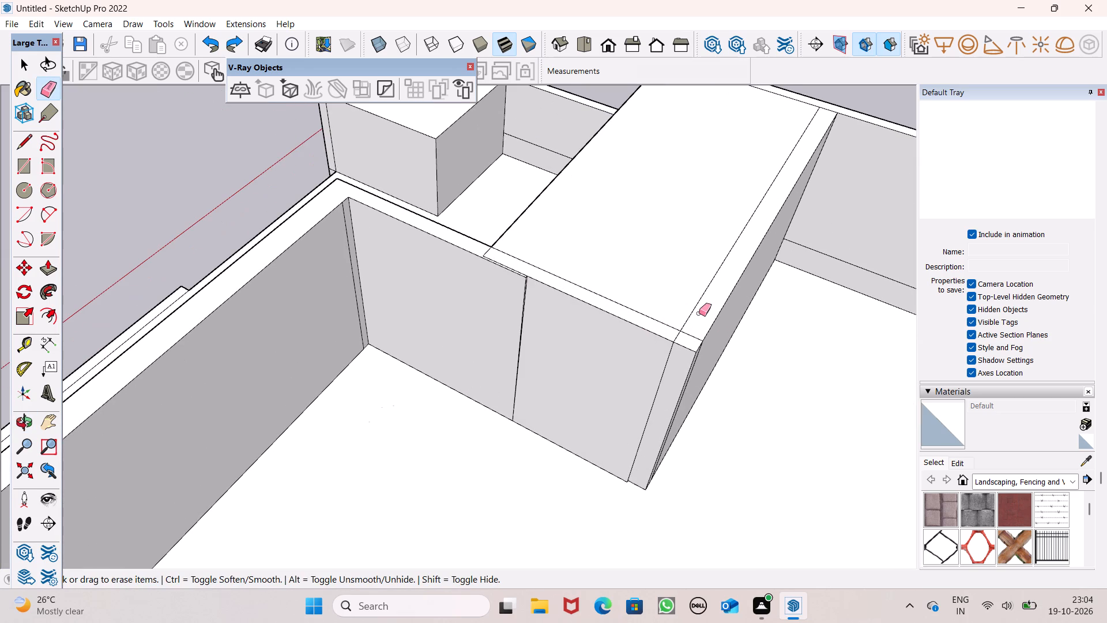
pyautogui.click(699, 307)
pyautogui.click(696, 304)
pyautogui.moveTo(672, 359); pyautogui.dragTo(665, 358)
pyautogui.click(665, 358)
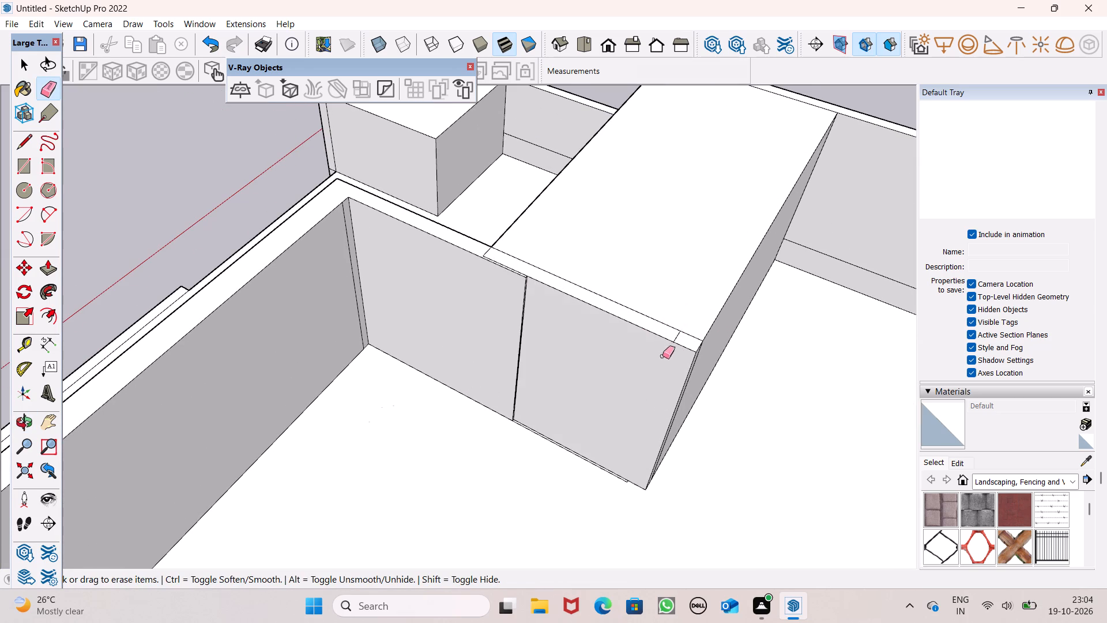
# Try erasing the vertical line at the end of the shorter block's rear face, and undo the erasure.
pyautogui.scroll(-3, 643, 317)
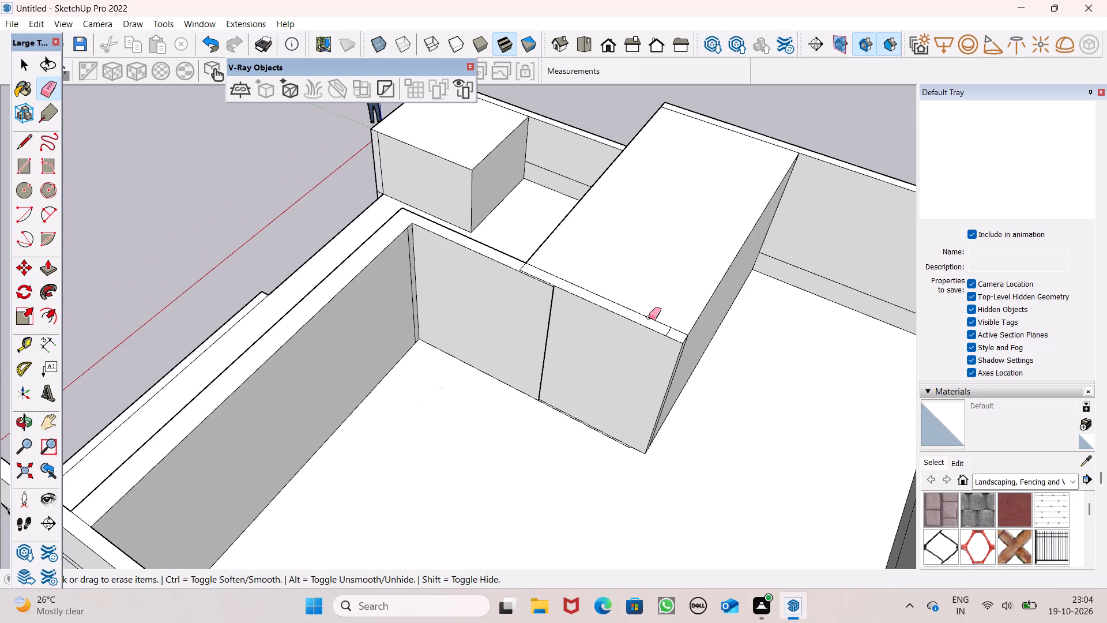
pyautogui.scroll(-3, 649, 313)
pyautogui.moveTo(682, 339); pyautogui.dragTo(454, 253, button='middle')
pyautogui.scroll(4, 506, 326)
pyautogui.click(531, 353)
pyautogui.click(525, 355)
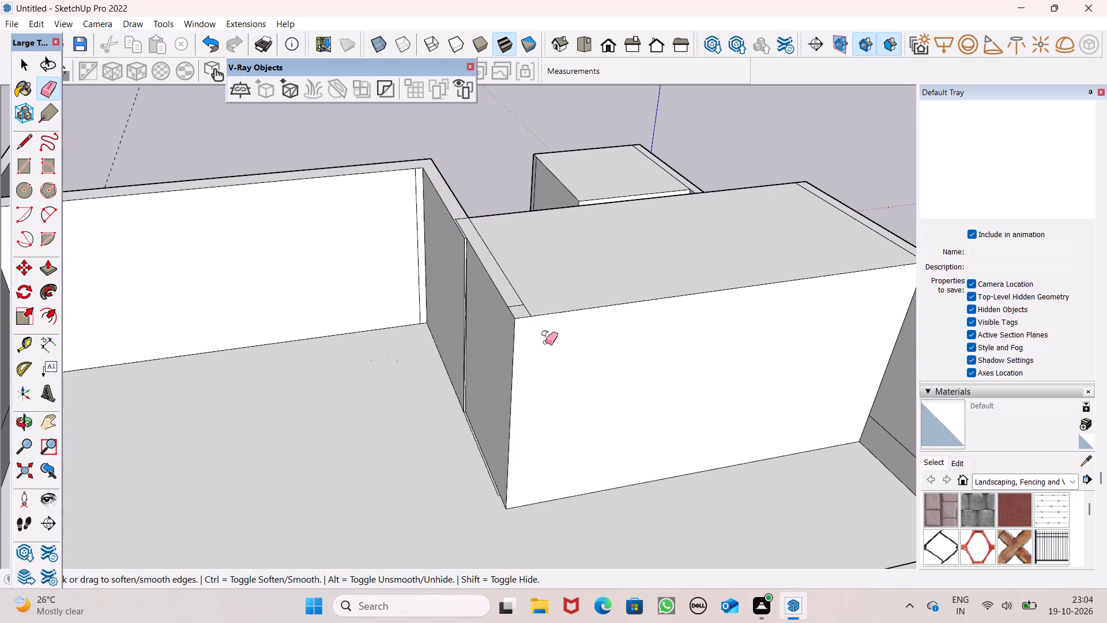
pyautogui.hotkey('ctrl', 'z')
# Erase the short leftover line across the top of the side wall strip at the block's rear corner.
pyautogui.scroll(1, 534, 321)
pyautogui.moveTo(534, 320); pyautogui.dragTo(483, 352, button='middle')
pyautogui.scroll(4, 467, 337)
pyautogui.moveTo(458, 352); pyautogui.dragTo(458, 358)
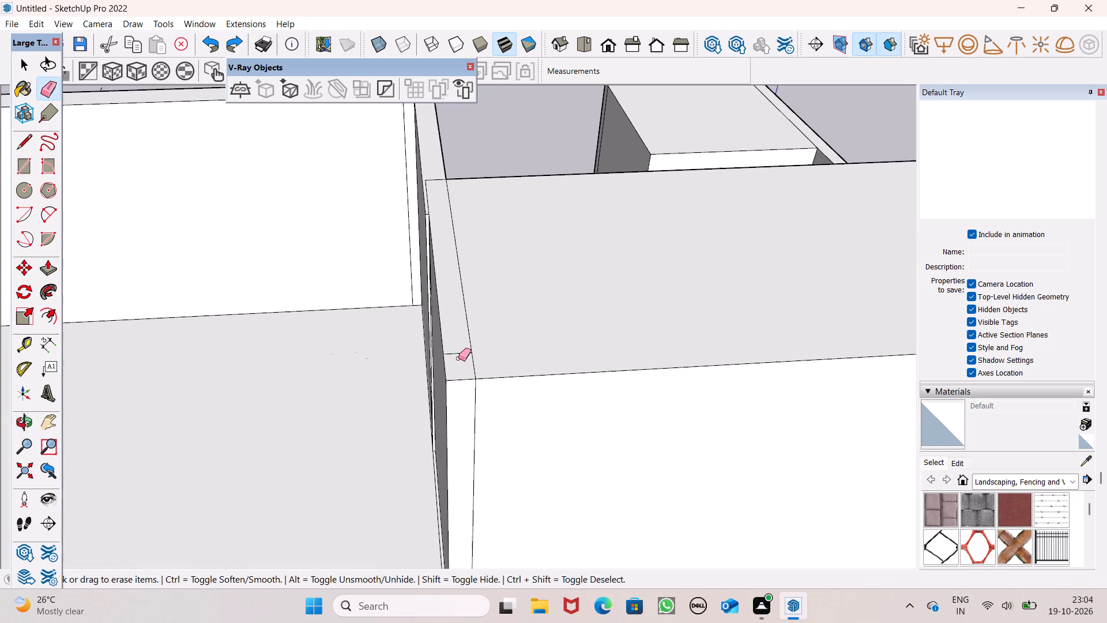
pyautogui.moveTo(458, 358); pyautogui.dragTo(458, 359)
pyautogui.scroll(-11, 446, 293)
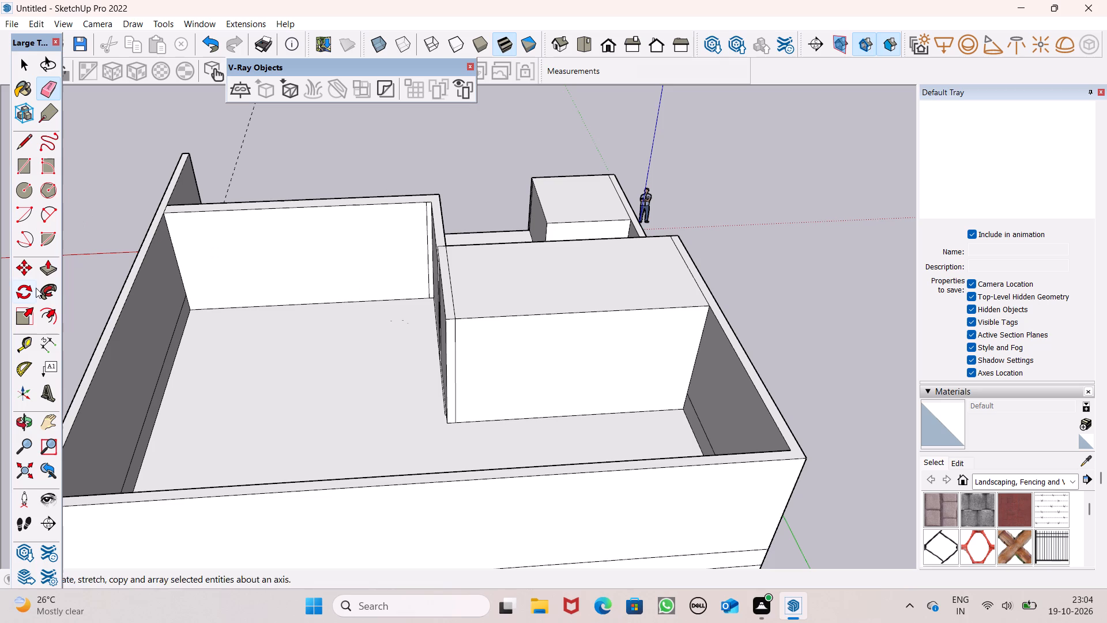
# Push in the shorter block's rear face by 1' 5/8", leaving the side wall strip standing.
pyautogui.click(49, 271)
pyautogui.moveTo(532, 363); pyautogui.dragTo(532, 346)
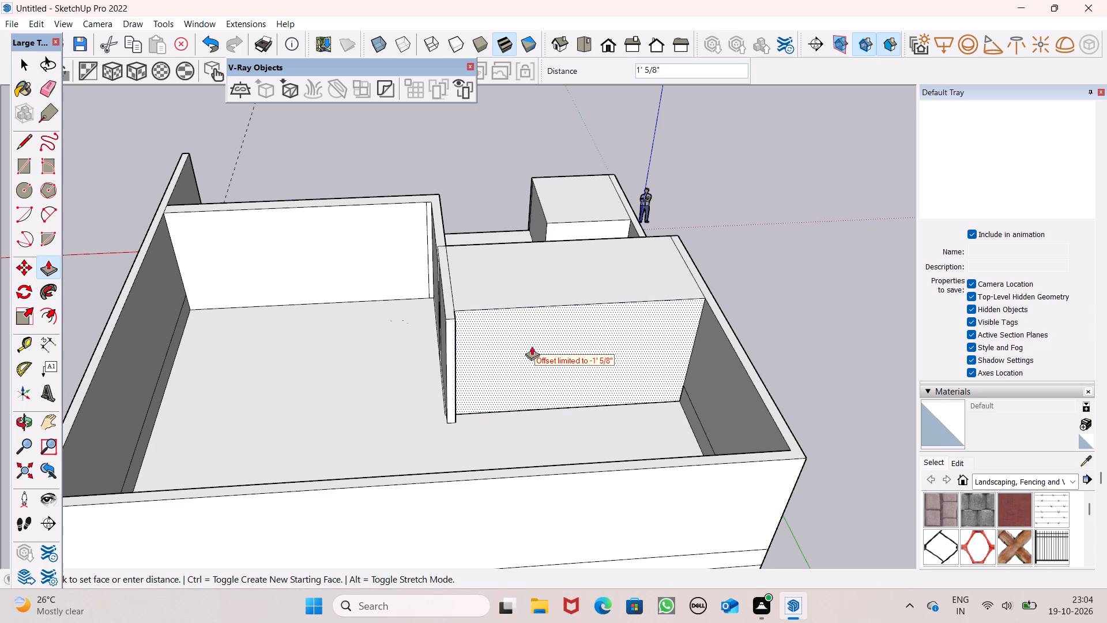
pyautogui.moveTo(532, 346); pyautogui.dragTo(526, 333)
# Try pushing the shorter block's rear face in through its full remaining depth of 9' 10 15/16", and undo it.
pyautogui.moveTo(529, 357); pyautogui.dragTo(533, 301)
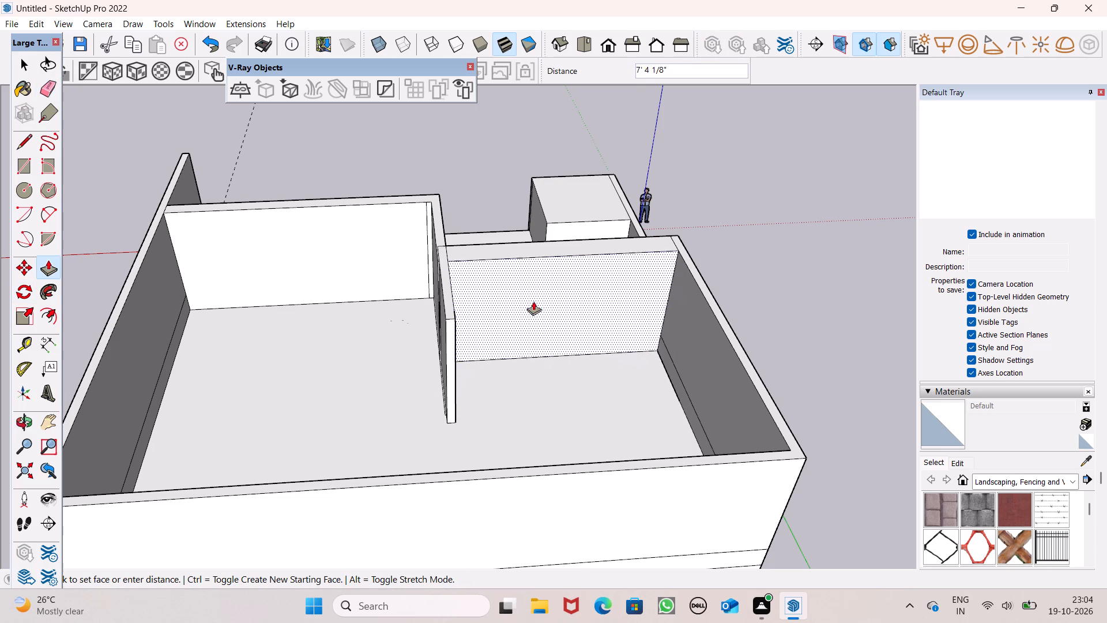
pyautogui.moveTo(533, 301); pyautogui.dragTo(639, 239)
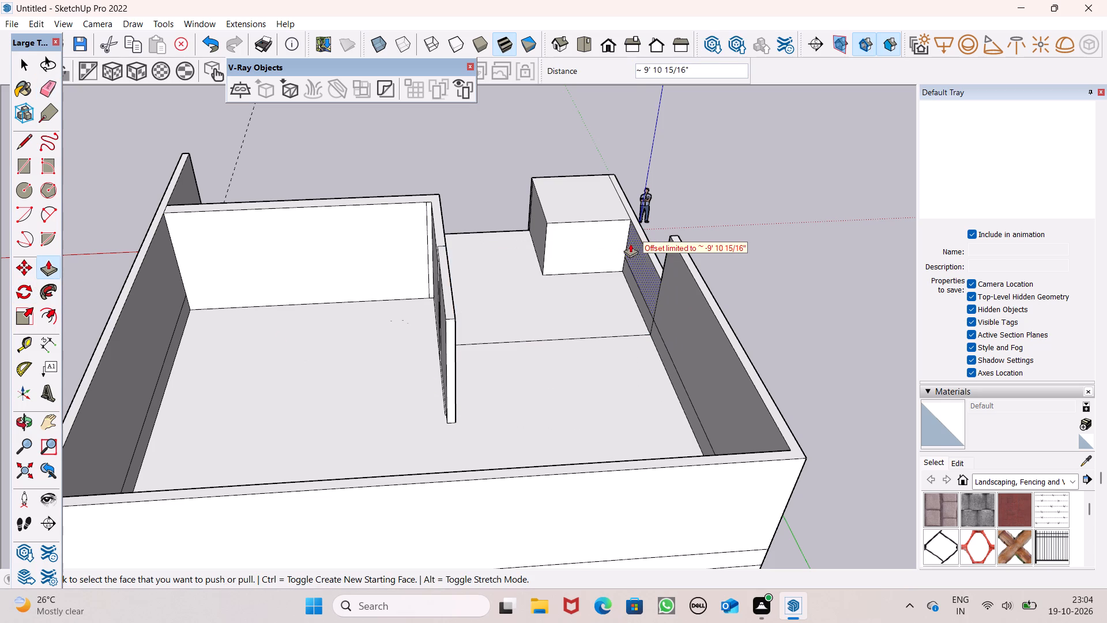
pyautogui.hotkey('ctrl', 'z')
# Push in the shorter block's rear face until only a thin wall remains along its front.
pyautogui.keyDown('ctrl'); pyautogui.moveTo(588, 310); pyautogui.dragTo(507, 419, button='middle'); pyautogui.keyUp('ctrl')
pyautogui.moveTo(495, 415); pyautogui.dragTo(504, 381)
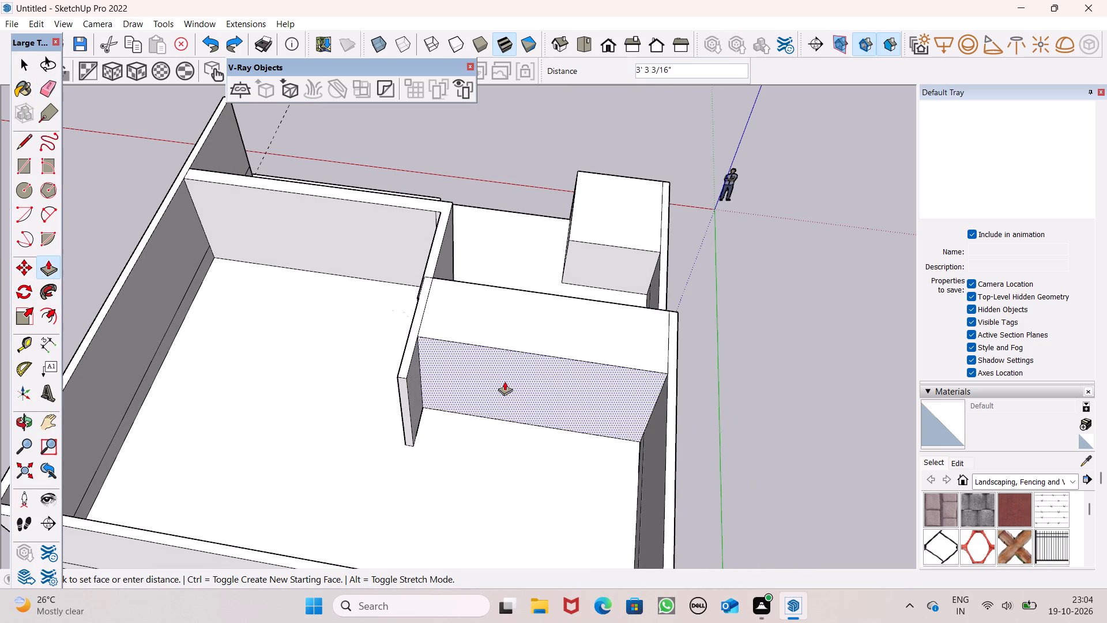
pyautogui.moveTo(504, 381); pyautogui.dragTo(533, 341)
pyautogui.doubleClick(533, 341)
pyautogui.doubleClick(538, 339)
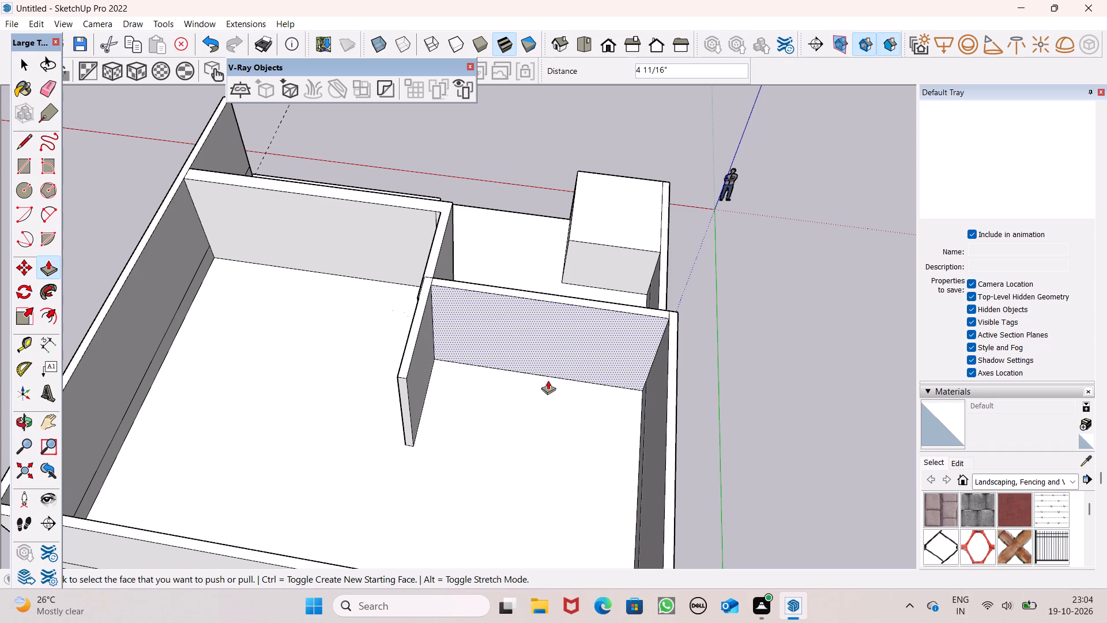
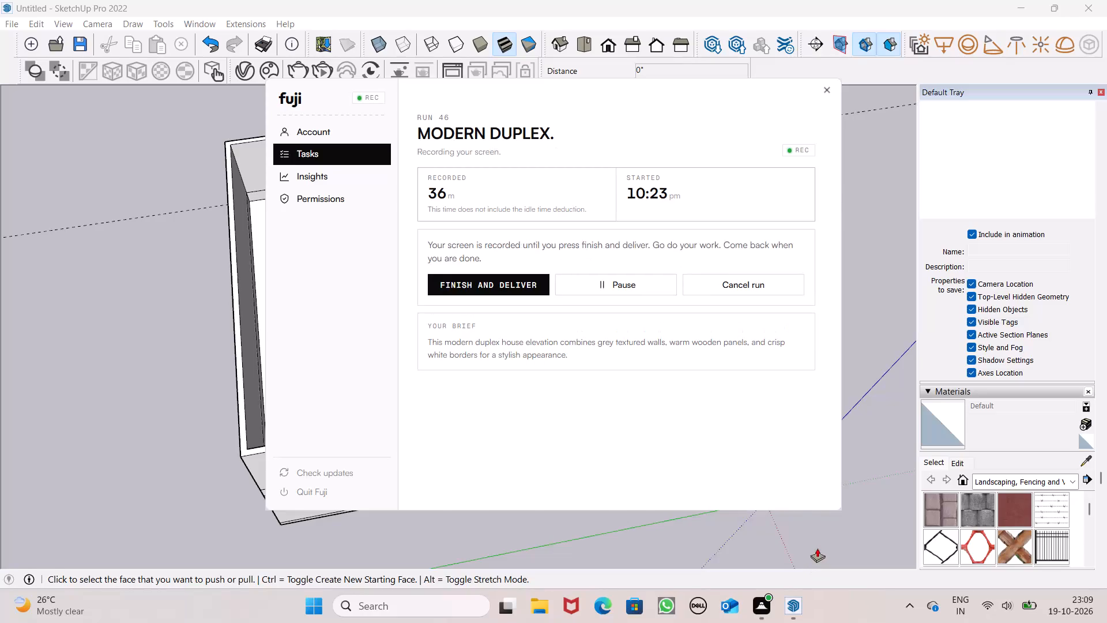
# Push the end face of the freestanding partition wall back 8' 5 3/4" toward the cross wall.
pyautogui.click(817, 545)
pyautogui.scroll(-1, 562, 400)
pyautogui.moveTo(603, 430); pyautogui.dragTo(400, 426, button='middle')
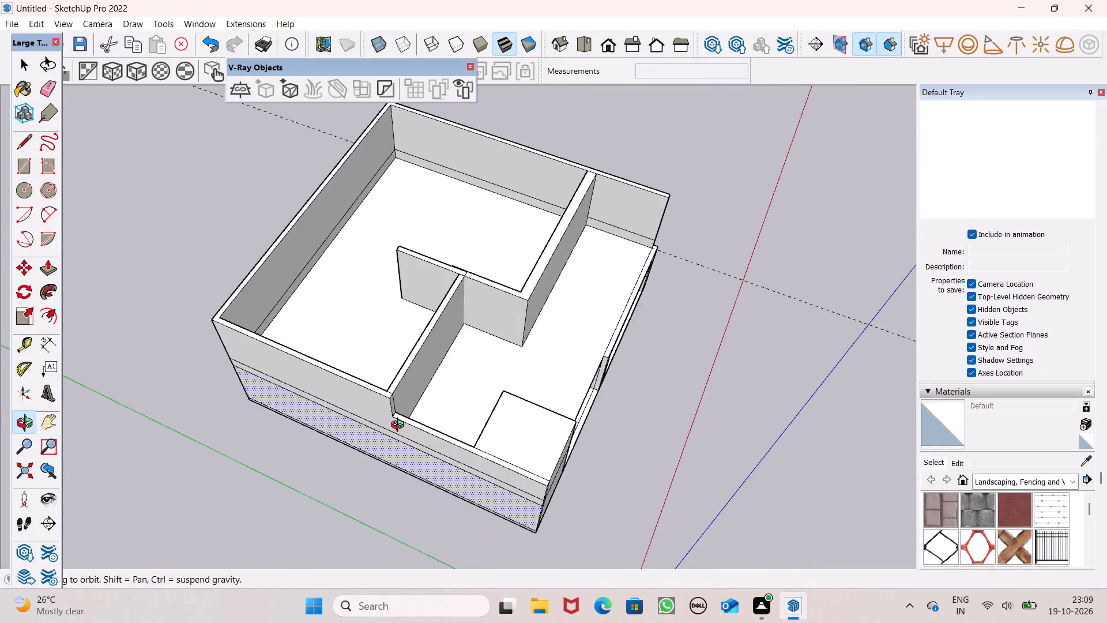
pyautogui.moveTo(400, 426); pyautogui.dragTo(744, 384, button='middle')
pyautogui.moveTo(222, 325); pyautogui.dragTo(378, 359, button='middle')
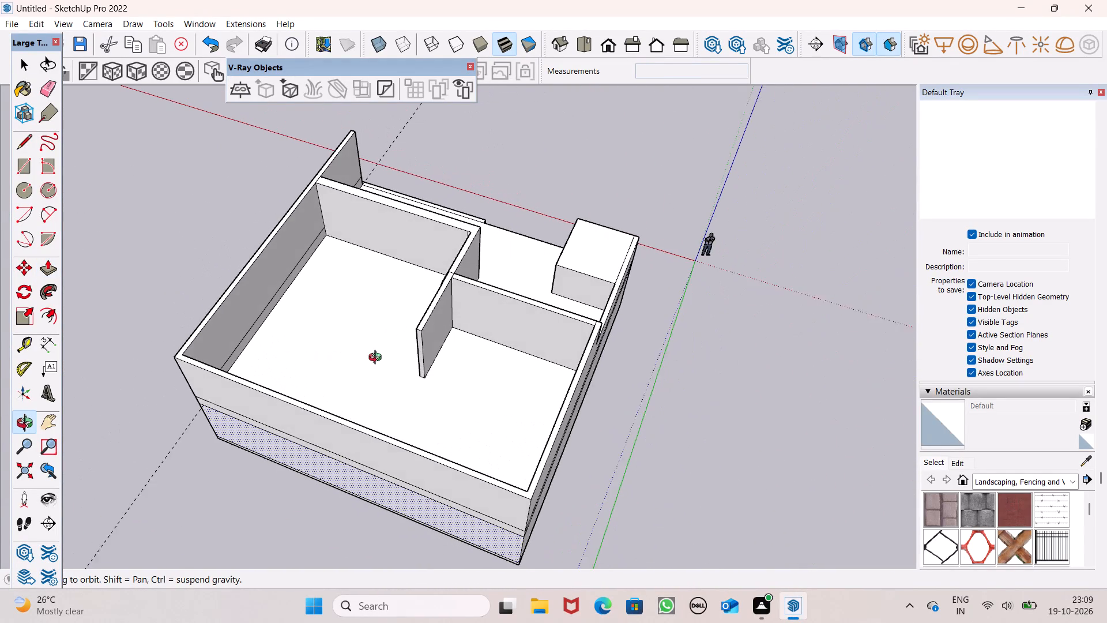
pyautogui.moveTo(378, 359); pyautogui.dragTo(382, 359, button='middle')
pyautogui.scroll(5, 401, 337)
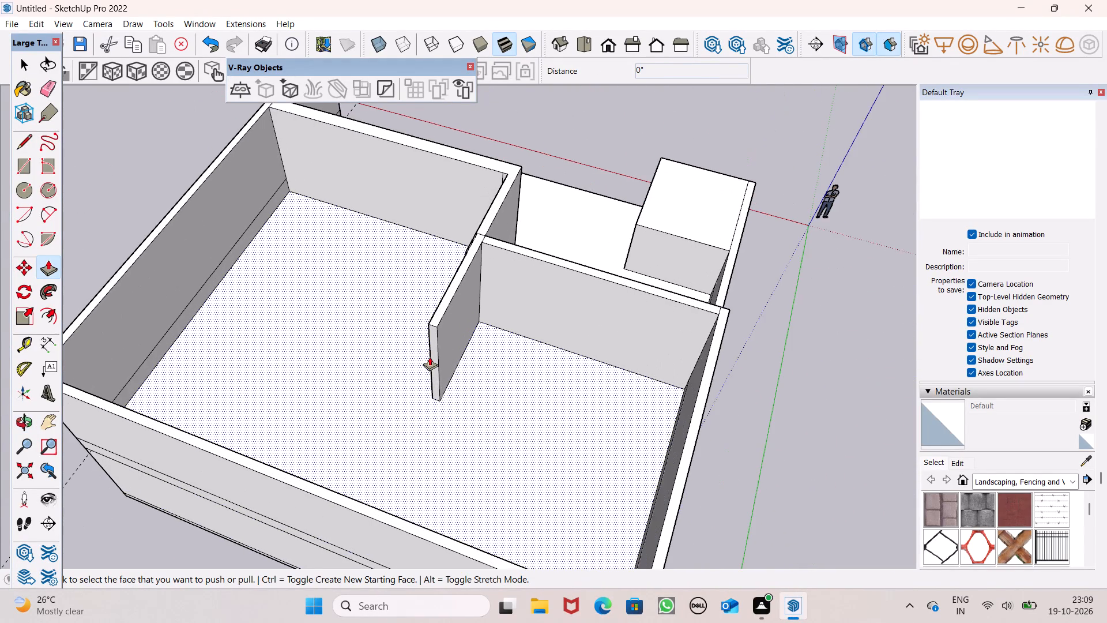
pyautogui.moveTo(428, 357); pyautogui.dragTo(434, 350)
pyautogui.hotkey('ctrl', 'z')
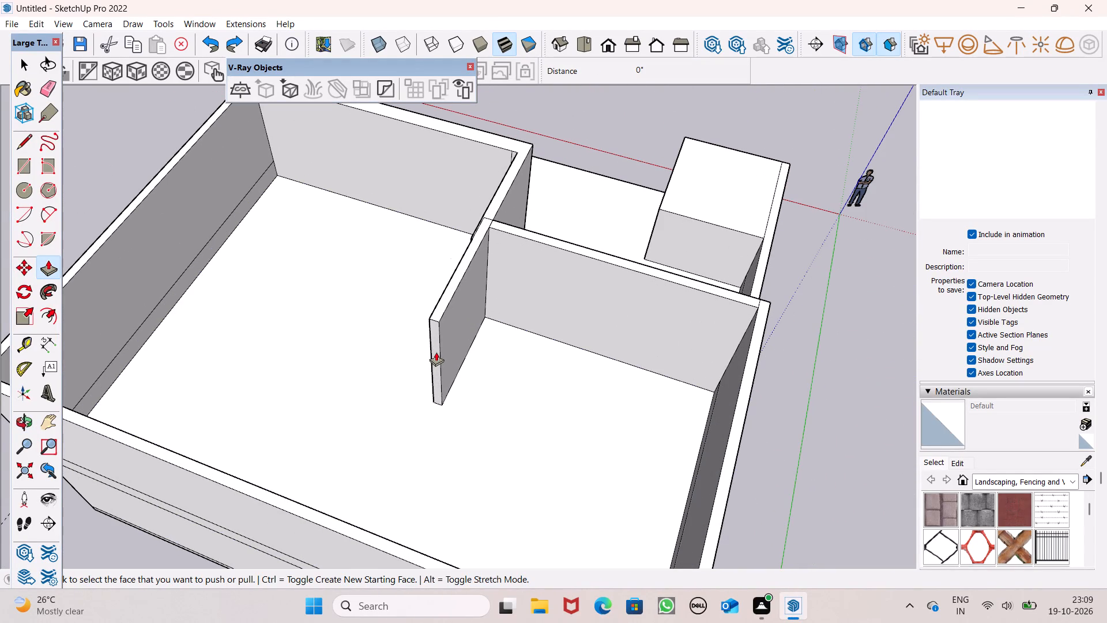
pyautogui.moveTo(436, 351); pyautogui.dragTo(512, 269)
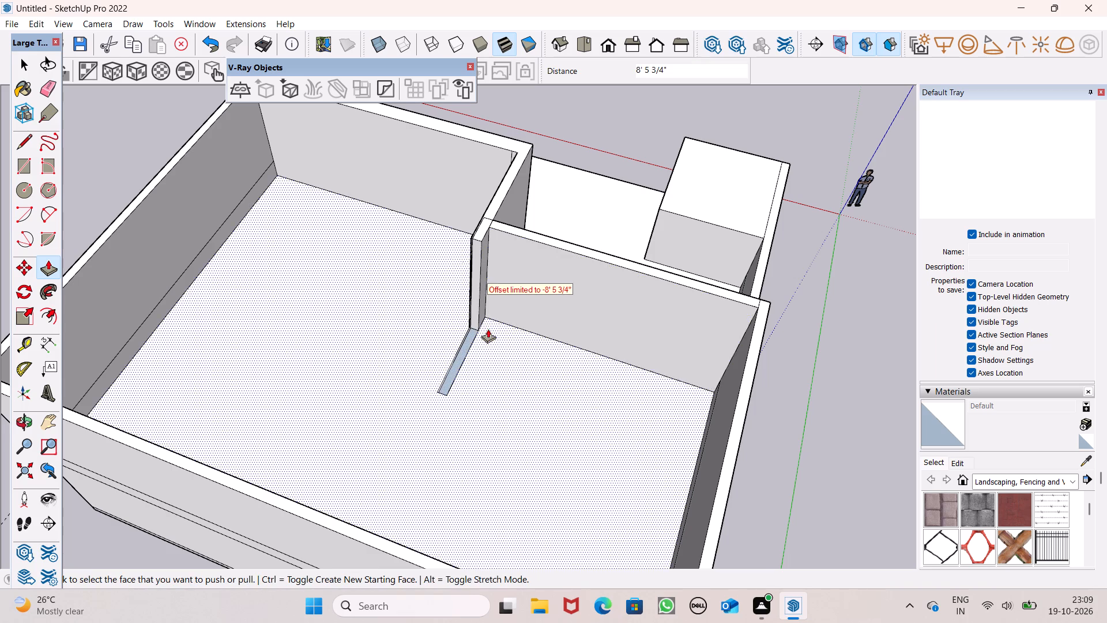
# Erase the leftover edges of the narrow floor strip where the shortened partition wall stood.
pyautogui.moveTo(479, 360); pyautogui.dragTo(345, 407, button='middle')
pyautogui.scroll(8, 375, 406)
pyautogui.moveTo(421, 365); pyautogui.dragTo(480, 252, button='middle')
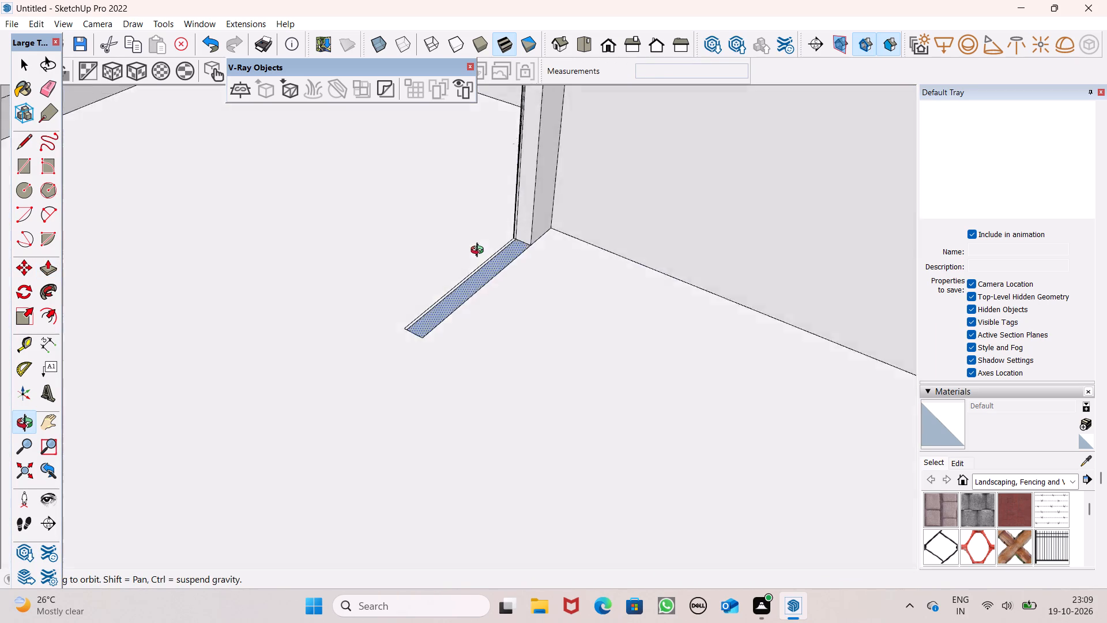
pyautogui.moveTo(480, 252); pyautogui.dragTo(463, 311, button='middle')
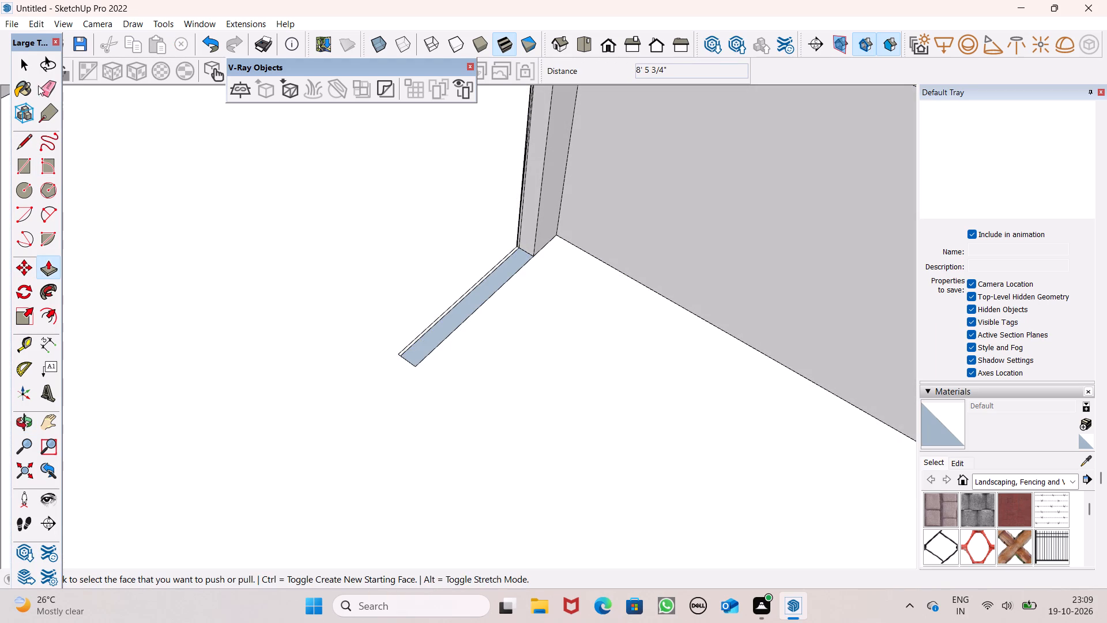
pyautogui.click(47, 91)
pyautogui.moveTo(396, 344); pyautogui.dragTo(420, 375)
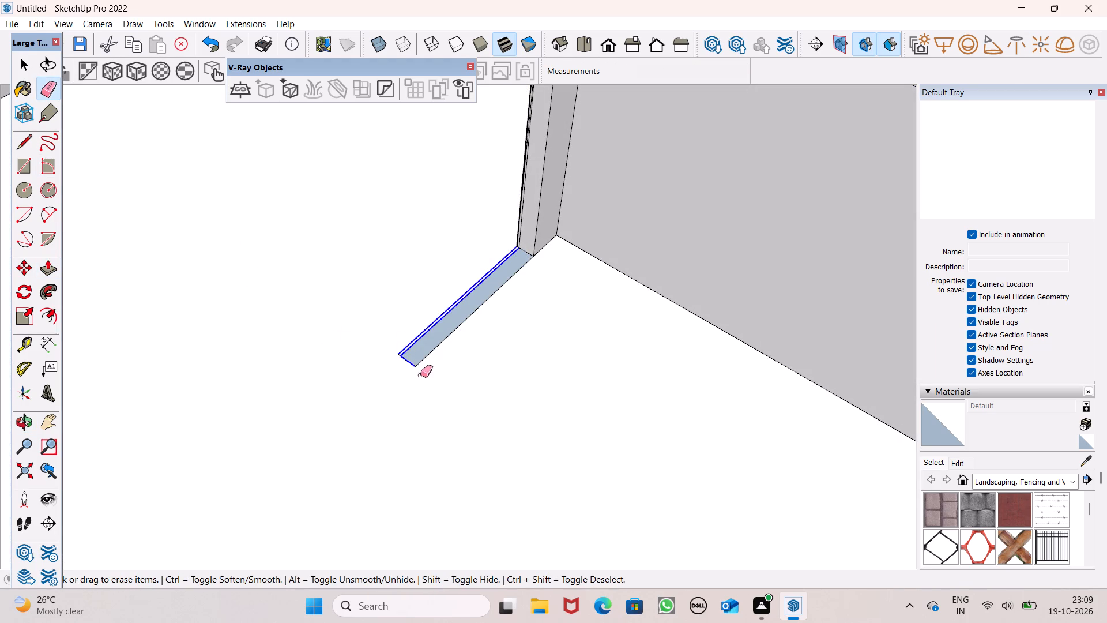
pyautogui.moveTo(420, 375); pyautogui.dragTo(421, 376)
pyautogui.moveTo(423, 374); pyautogui.dragTo(424, 363)
pyautogui.moveTo(411, 361); pyautogui.dragTo(410, 369)
pyautogui.scroll(-8, 350, 313)
# Push the end face of the remaining wall stub back flush with the cross wall.
pyautogui.moveTo(379, 297); pyautogui.dragTo(433, 329, button='middle')
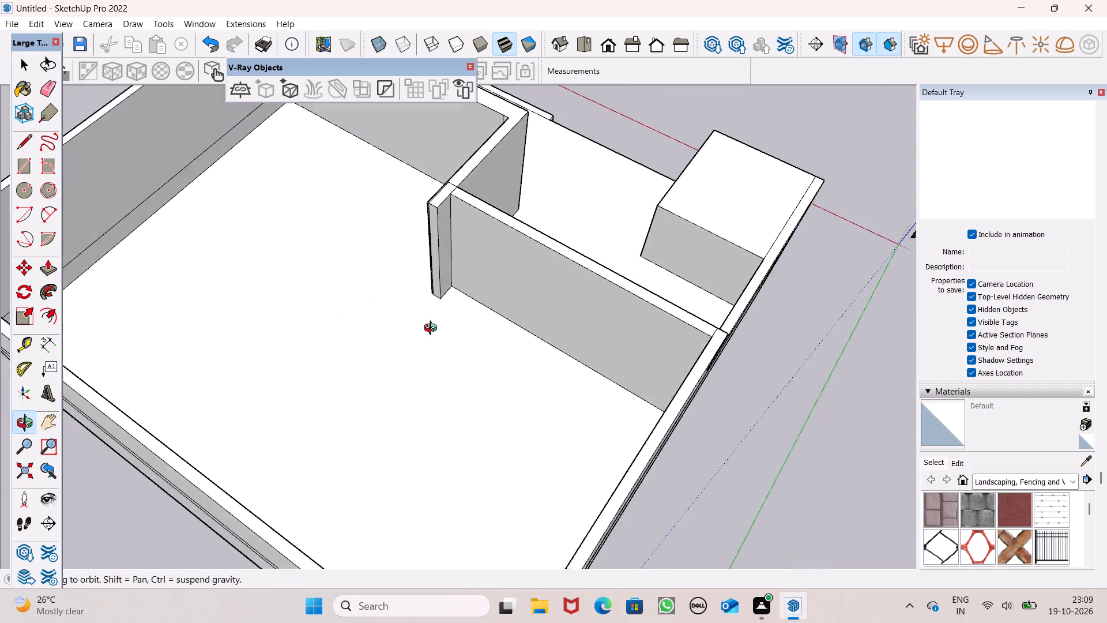
pyautogui.moveTo(433, 329); pyautogui.dragTo(589, 301, button='middle')
pyautogui.moveTo(452, 316); pyautogui.dragTo(341, 408, button='middle')
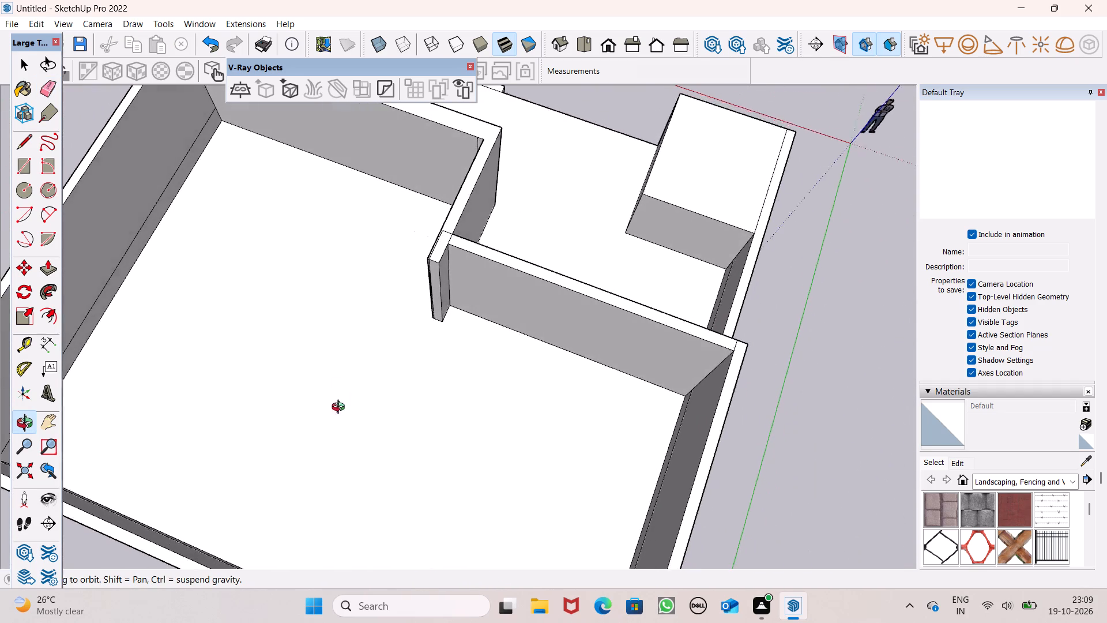
pyautogui.moveTo(341, 408); pyautogui.dragTo(338, 406, button='middle')
pyautogui.scroll(7, 396, 301)
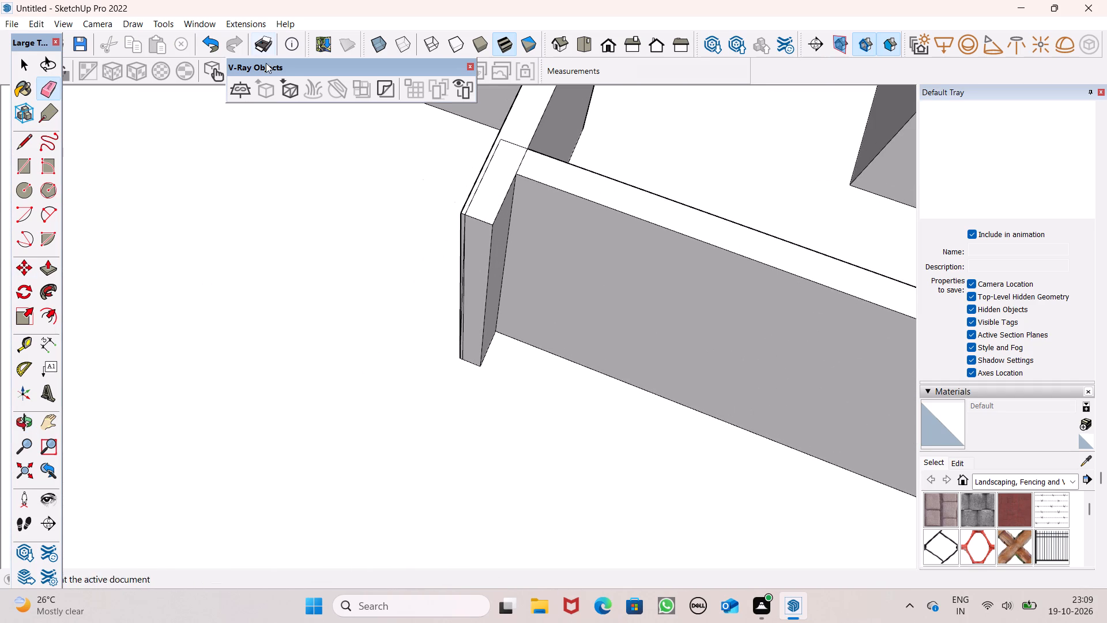
pyautogui.click(51, 270)
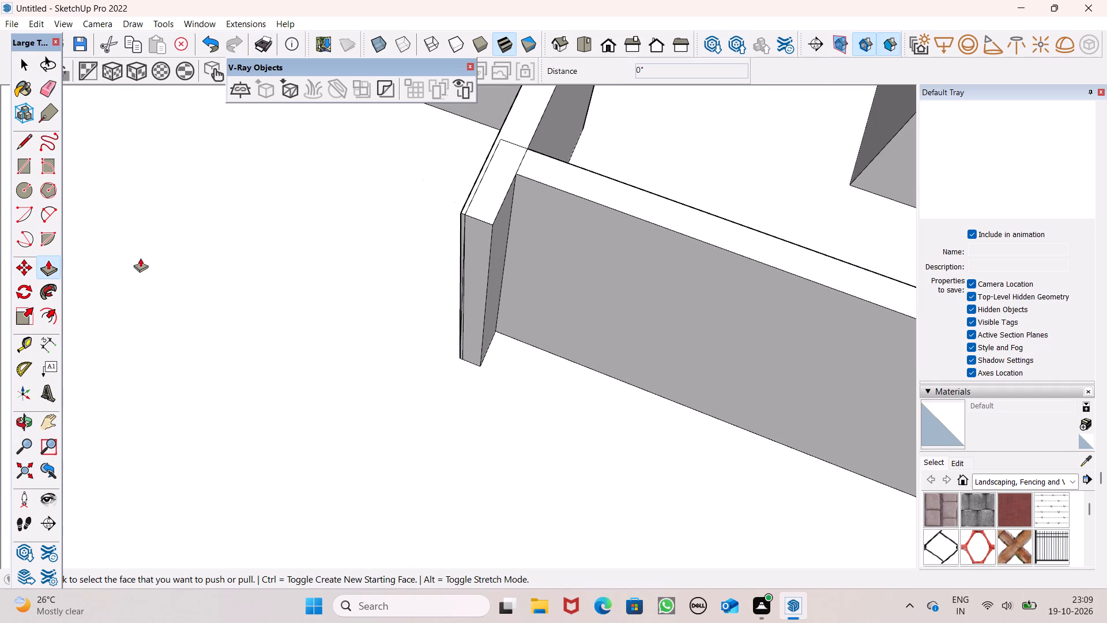
pyautogui.scroll(-5, 317, 245)
pyautogui.scroll(6, 419, 209)
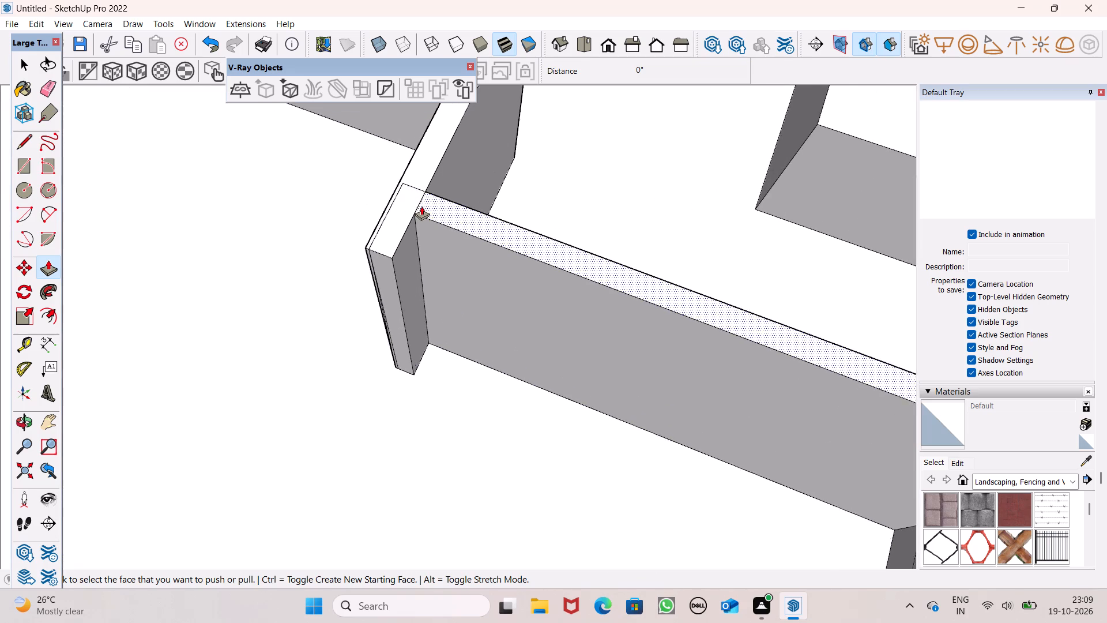
pyautogui.moveTo(378, 269); pyautogui.dragTo(468, 246)
pyautogui.click(468, 246)
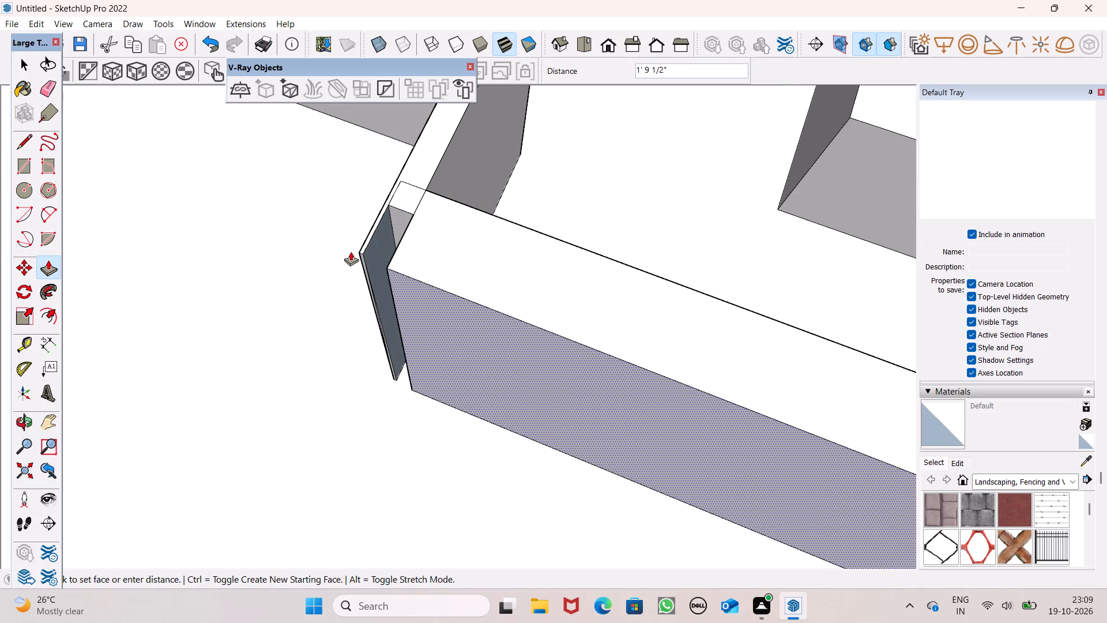
pyautogui.press('space')
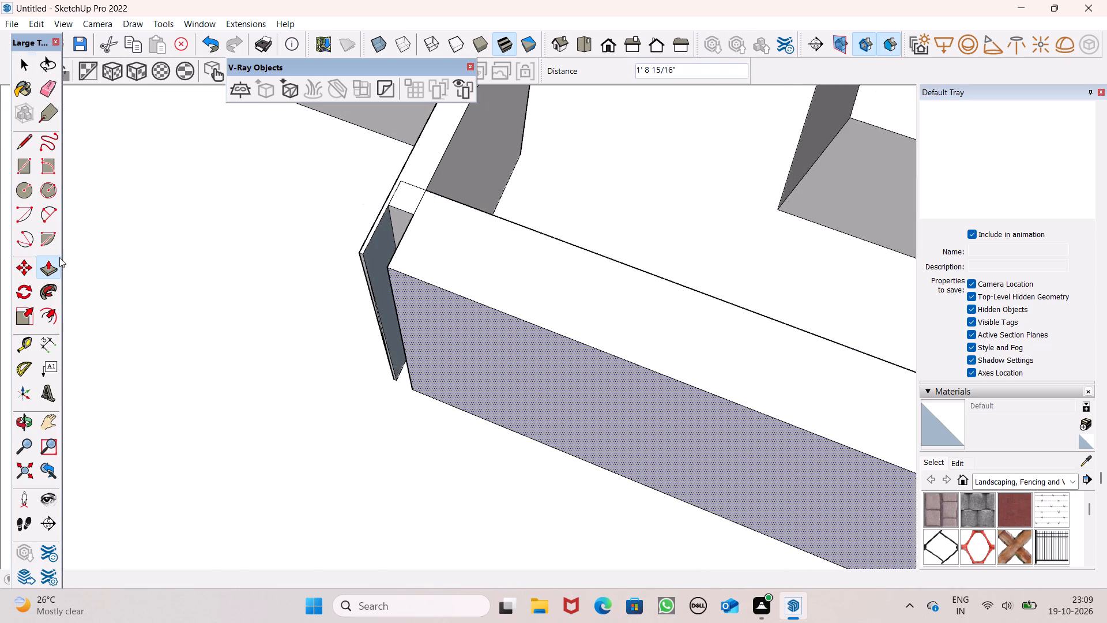
# Push the end face of one layer of the thin leftover sliver back toward the cross wall.
pyautogui.click(44, 271)
pyautogui.scroll(2, 257, 240)
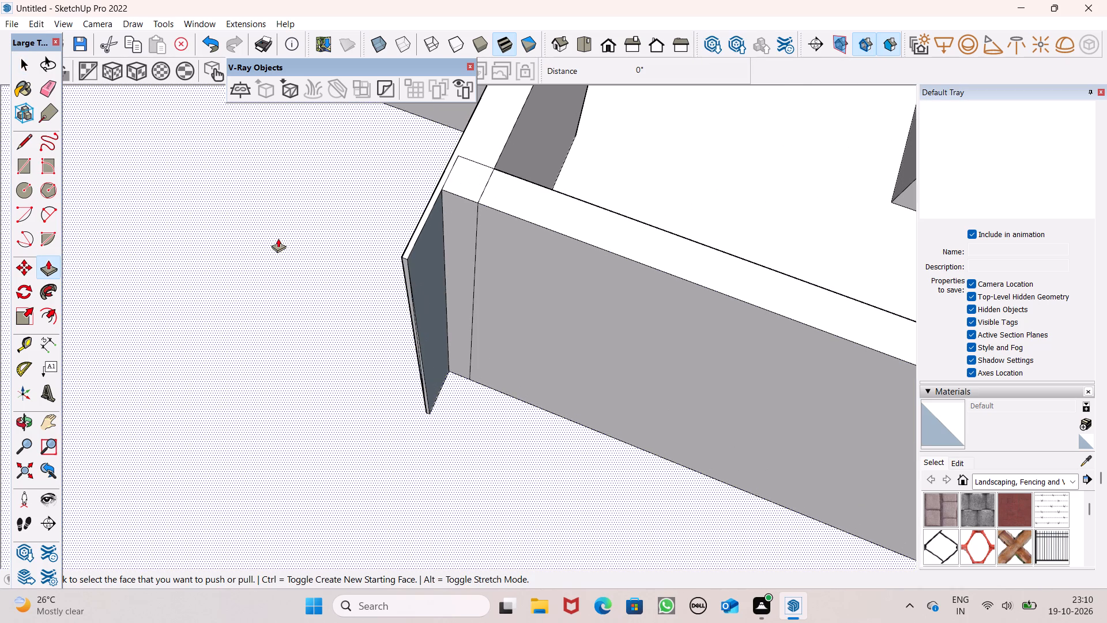
pyautogui.scroll(-2, 264, 263)
pyautogui.moveTo(282, 303); pyautogui.dragTo(343, 337, button='middle')
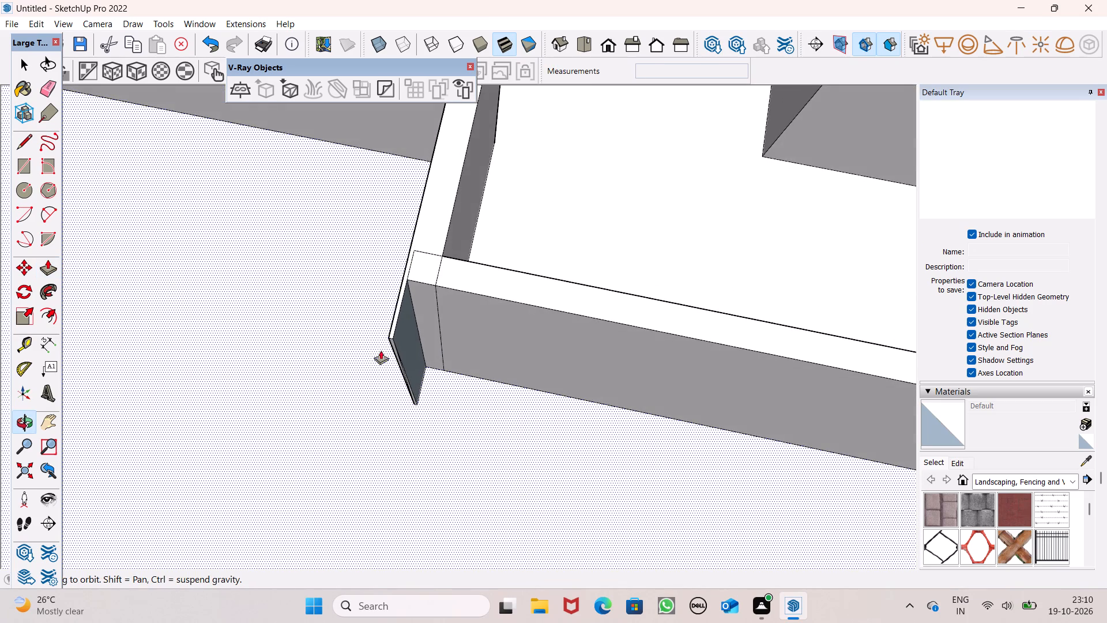
pyautogui.scroll(4, 398, 364)
pyautogui.moveTo(399, 343); pyautogui.dragTo(406, 301)
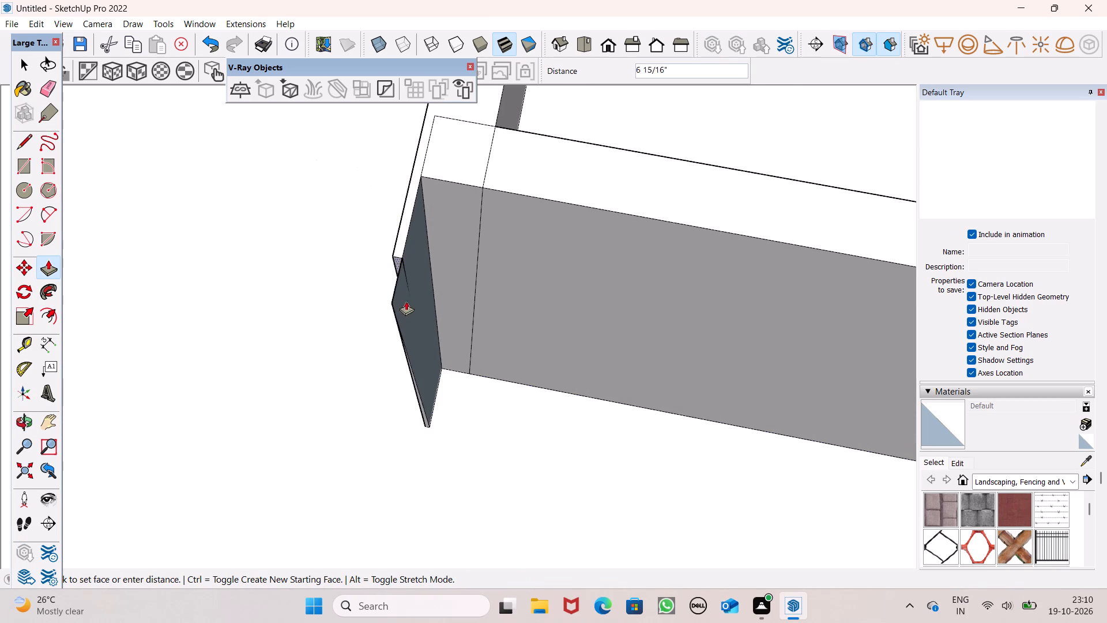
pyautogui.moveTo(406, 301); pyautogui.dragTo(457, 254)
pyautogui.click(457, 254)
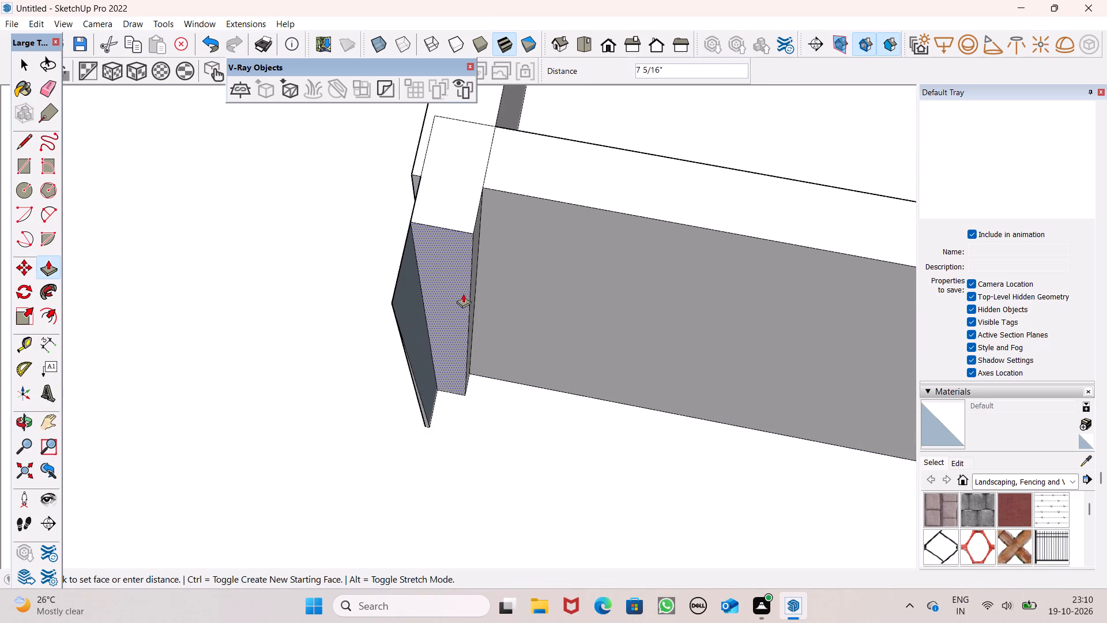
pyautogui.press('space')
# Push the remaining sliver's end face back 1' 7 3/4" so it is flush with the cross wall.
pyautogui.moveTo(447, 325); pyautogui.dragTo(585, 250, button='middle')
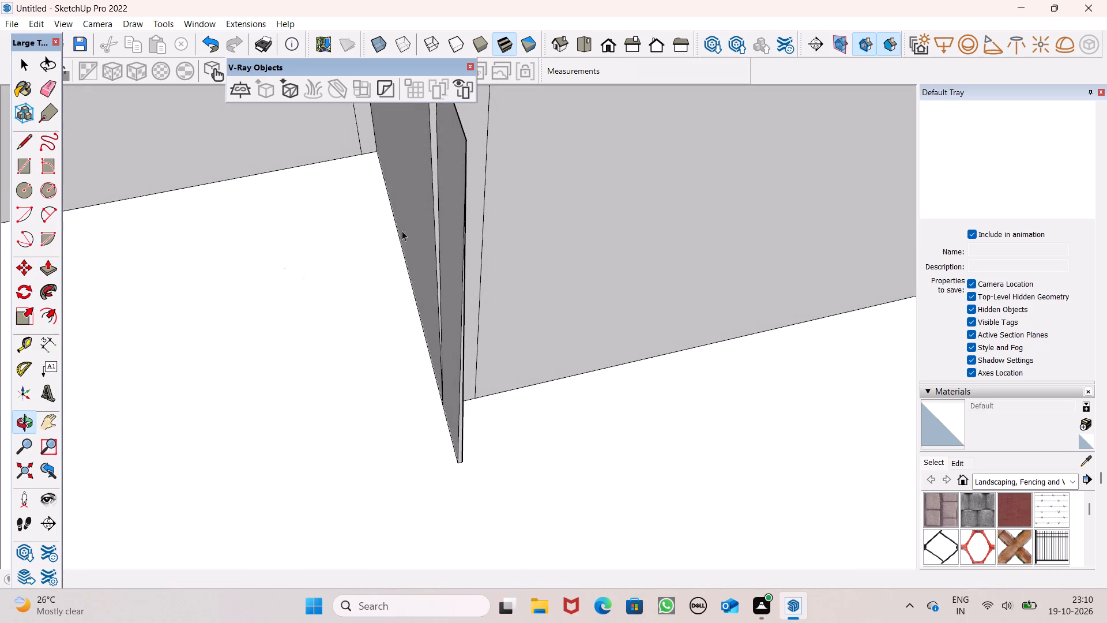
pyautogui.scroll(-2, 377, 259)
pyautogui.click(42, 272)
pyautogui.scroll(-4, 202, 315)
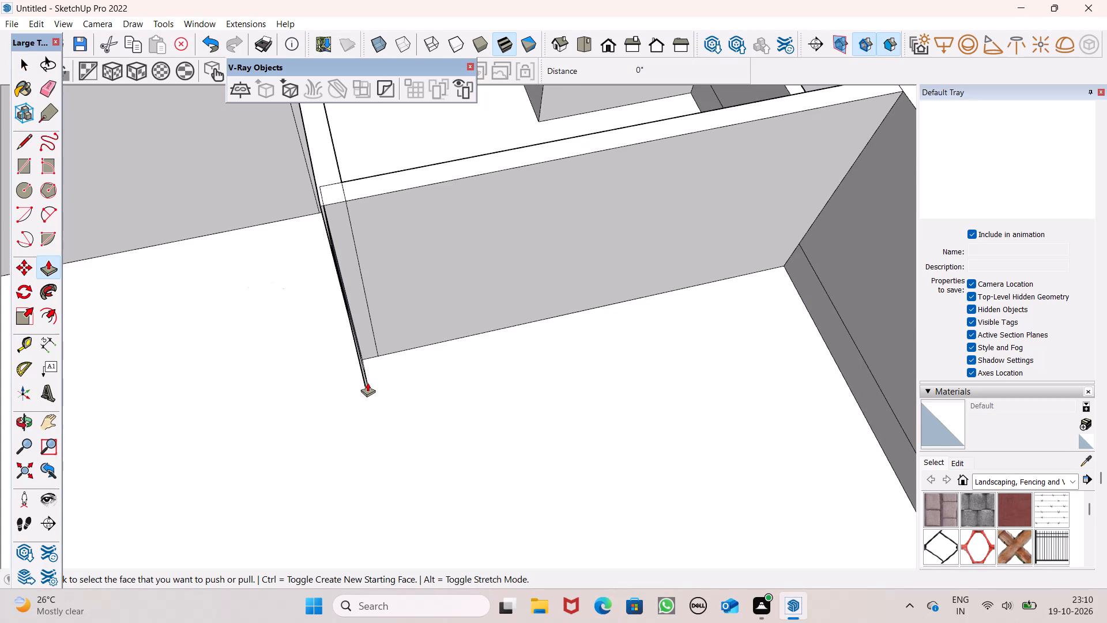
pyautogui.scroll(4, 359, 384)
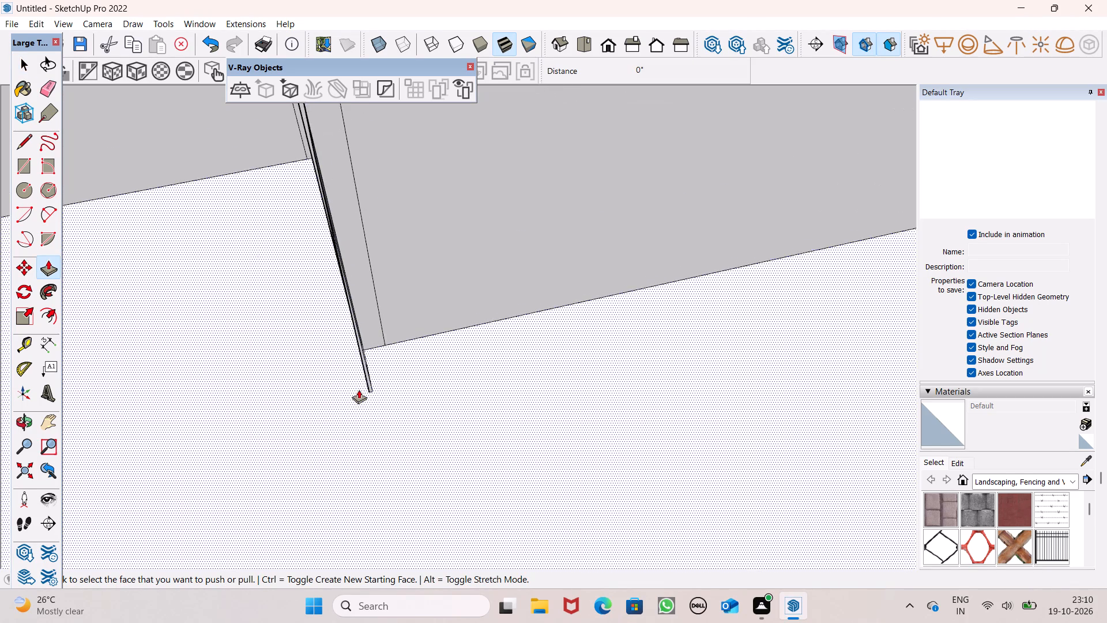
pyautogui.scroll(3, 359, 389)
pyautogui.moveTo(375, 382); pyautogui.dragTo(383, 310)
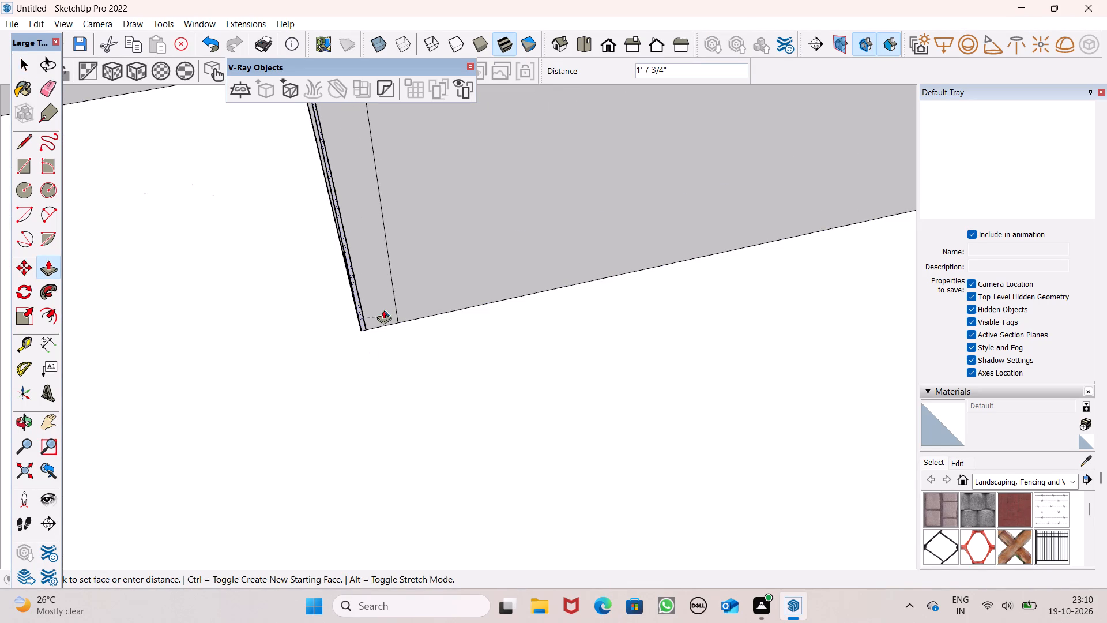
pyautogui.moveTo(383, 310); pyautogui.dragTo(383, 306)
pyautogui.scroll(-5, 377, 324)
pyautogui.moveTo(358, 340); pyautogui.dragTo(385, 371, button='middle')
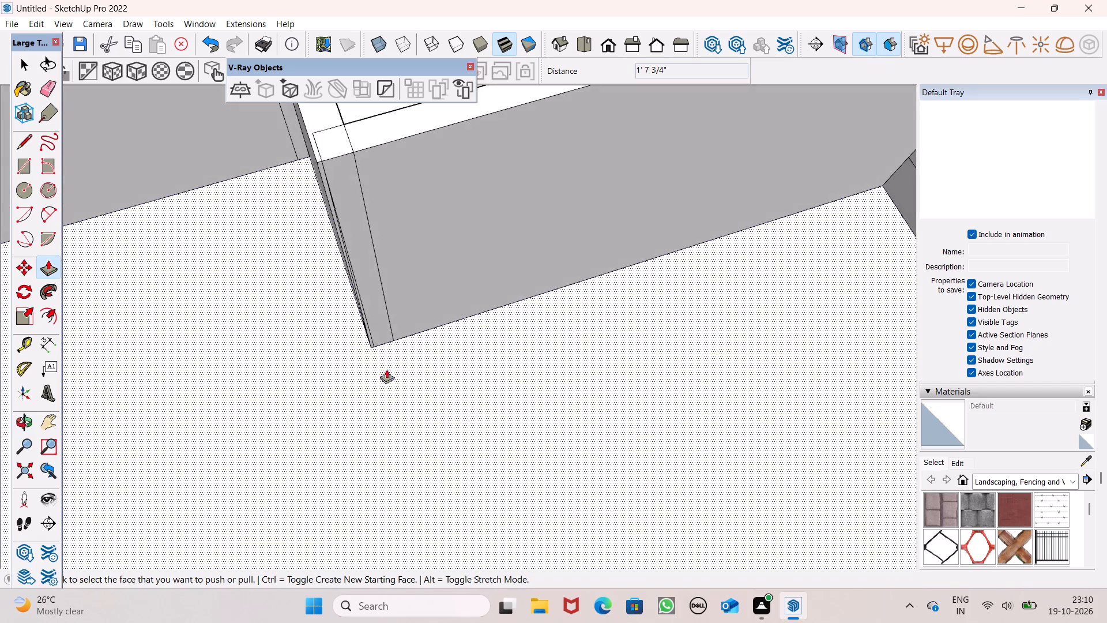
# Erase the leftover sliver edges on the top and the vertical face of the partition wall corner.
pyautogui.click(41, 98)
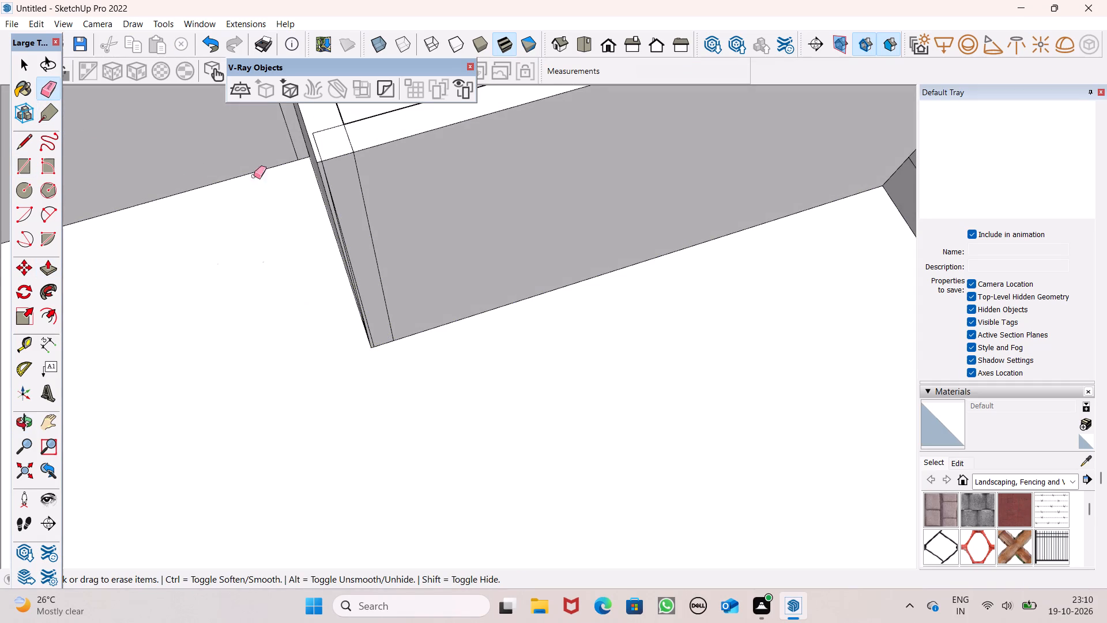
pyautogui.scroll(5, 279, 175)
pyautogui.scroll(-7, 310, 214)
pyautogui.scroll(6, 325, 187)
pyautogui.moveTo(338, 174); pyautogui.dragTo(331, 190)
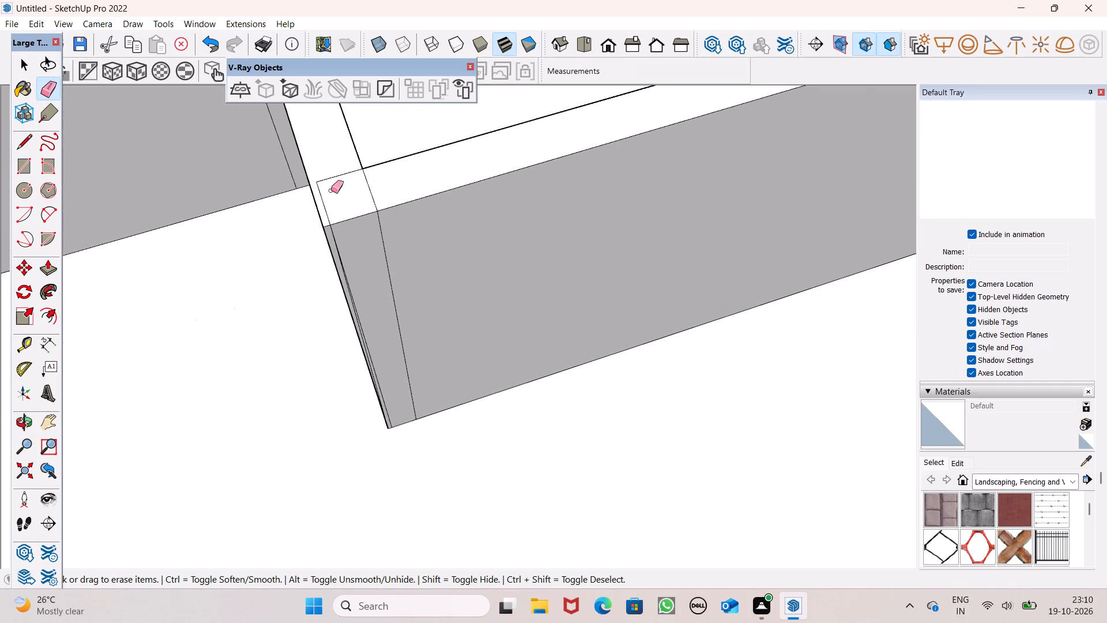
pyautogui.moveTo(331, 190); pyautogui.dragTo(322, 202)
pyautogui.scroll(-4, 310, 182)
pyautogui.moveTo(372, 248); pyautogui.dragTo(319, 183, button='middle')
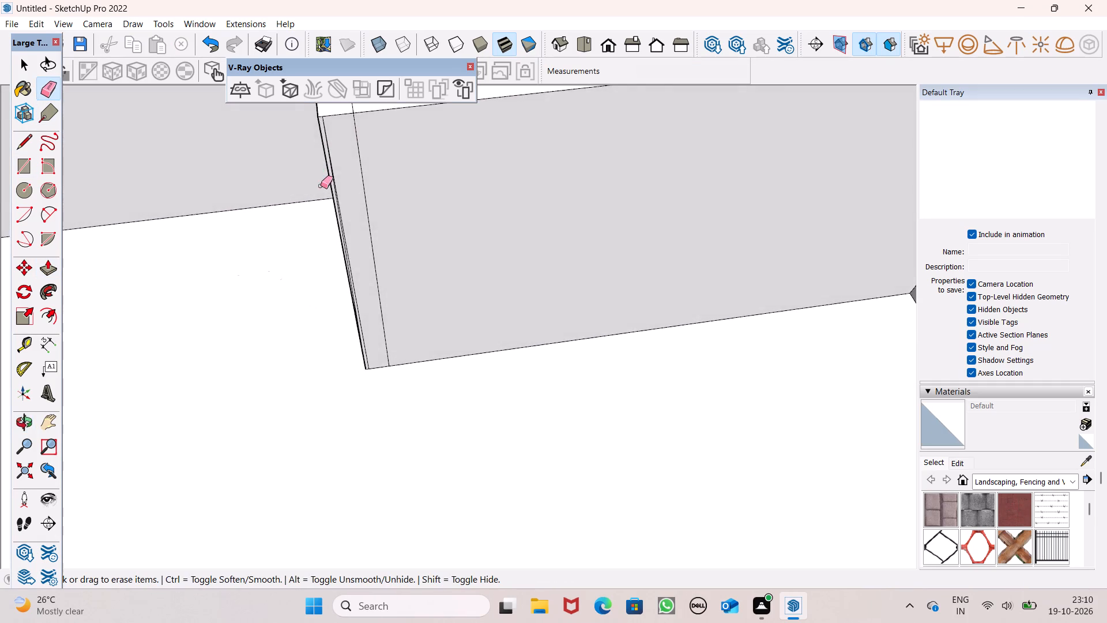
pyautogui.scroll(12, 368, 238)
pyautogui.click(321, 234)
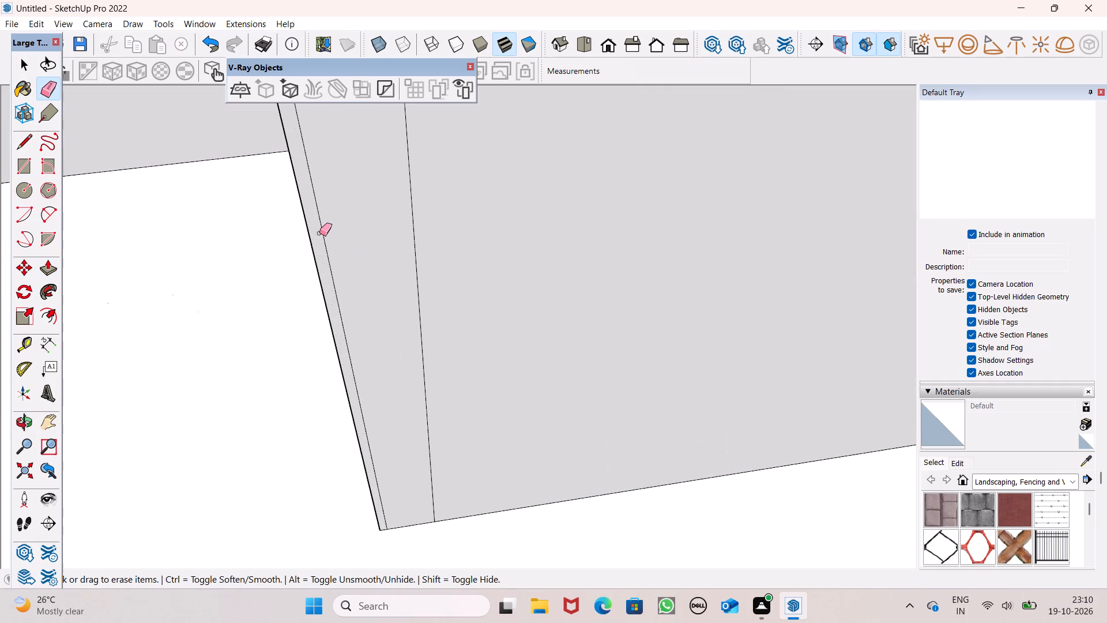
pyautogui.click(321, 231)
pyautogui.scroll(-18, 333, 274)
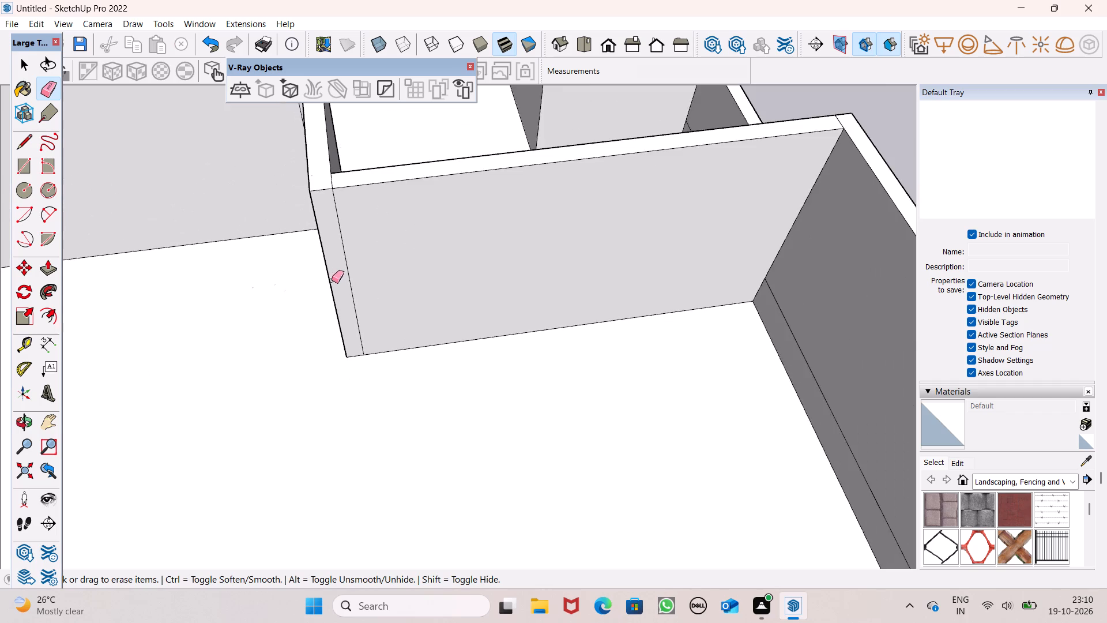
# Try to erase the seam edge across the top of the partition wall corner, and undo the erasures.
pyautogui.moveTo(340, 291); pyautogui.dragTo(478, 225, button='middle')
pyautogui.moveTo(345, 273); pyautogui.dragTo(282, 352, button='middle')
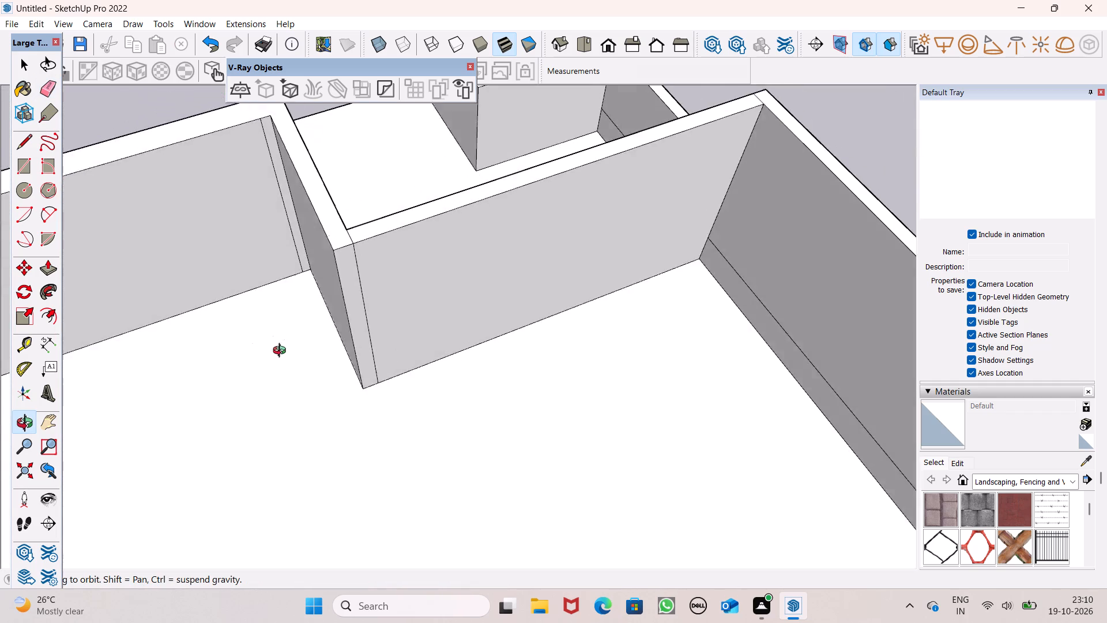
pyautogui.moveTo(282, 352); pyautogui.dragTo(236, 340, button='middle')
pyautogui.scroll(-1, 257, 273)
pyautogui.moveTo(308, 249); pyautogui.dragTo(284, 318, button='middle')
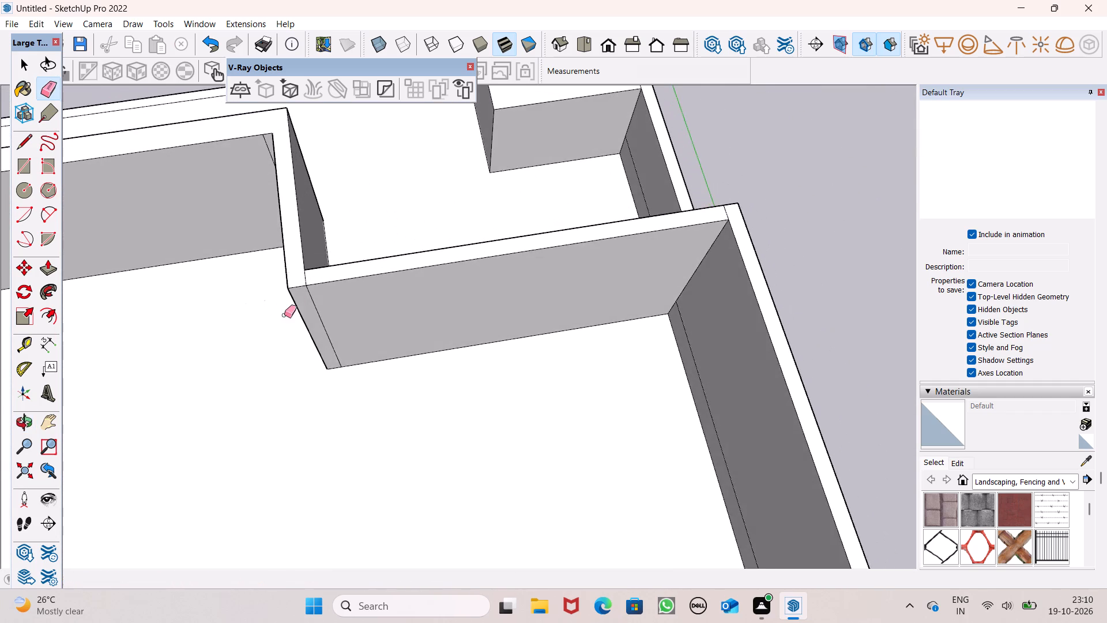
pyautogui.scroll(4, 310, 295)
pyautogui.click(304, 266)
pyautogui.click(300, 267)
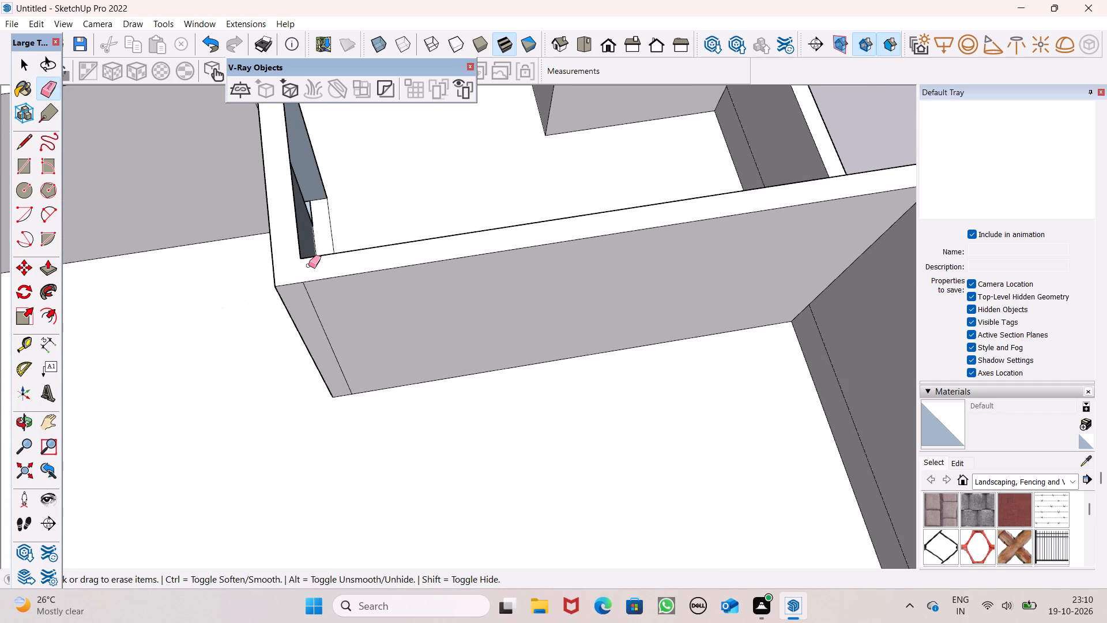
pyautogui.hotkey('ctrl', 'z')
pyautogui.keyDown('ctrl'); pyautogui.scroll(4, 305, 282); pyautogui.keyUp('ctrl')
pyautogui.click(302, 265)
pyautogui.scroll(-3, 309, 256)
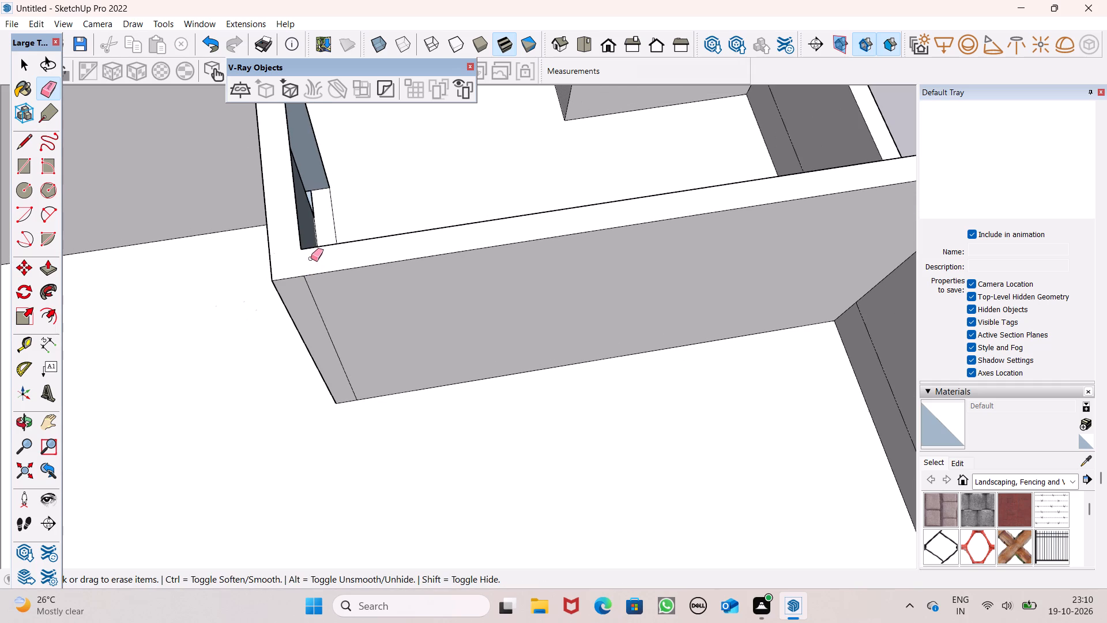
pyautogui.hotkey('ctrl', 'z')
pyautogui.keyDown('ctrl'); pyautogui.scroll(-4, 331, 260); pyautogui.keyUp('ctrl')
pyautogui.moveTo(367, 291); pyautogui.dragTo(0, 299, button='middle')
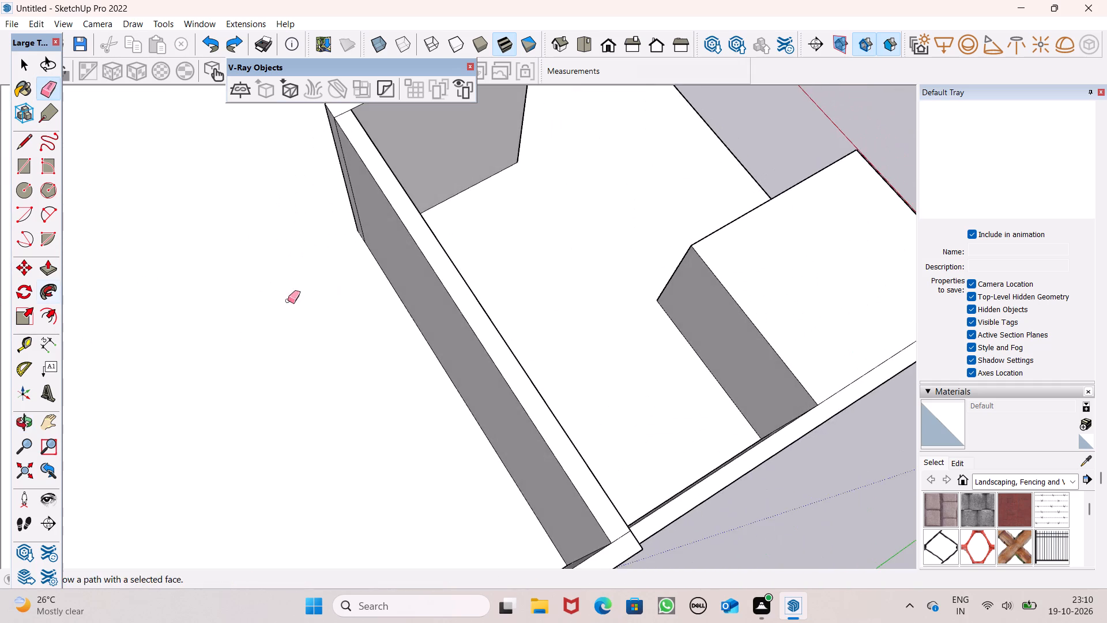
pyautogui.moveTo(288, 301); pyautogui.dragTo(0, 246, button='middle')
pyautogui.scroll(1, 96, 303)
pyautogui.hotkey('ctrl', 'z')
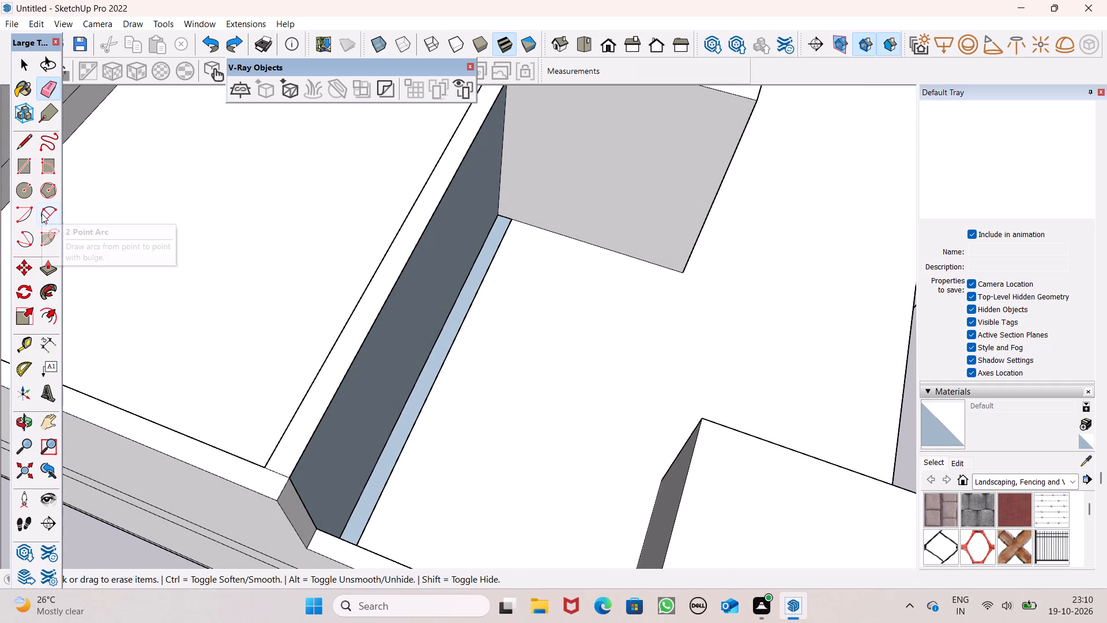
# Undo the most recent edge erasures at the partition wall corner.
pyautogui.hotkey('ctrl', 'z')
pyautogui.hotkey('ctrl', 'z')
# Examine the upper-level partition walls and the overall house model from several sides, the front and above.
pyautogui.scroll(-2, 416, 434)
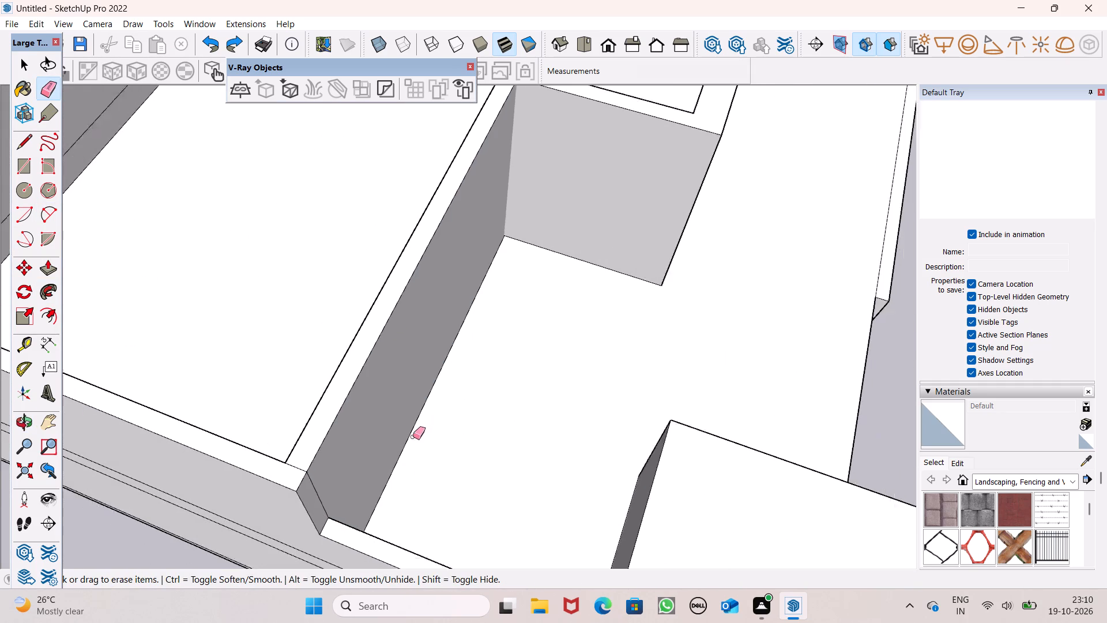
pyautogui.scroll(-1, 413, 437)
pyautogui.moveTo(402, 437); pyautogui.dragTo(727, 399, button='middle')
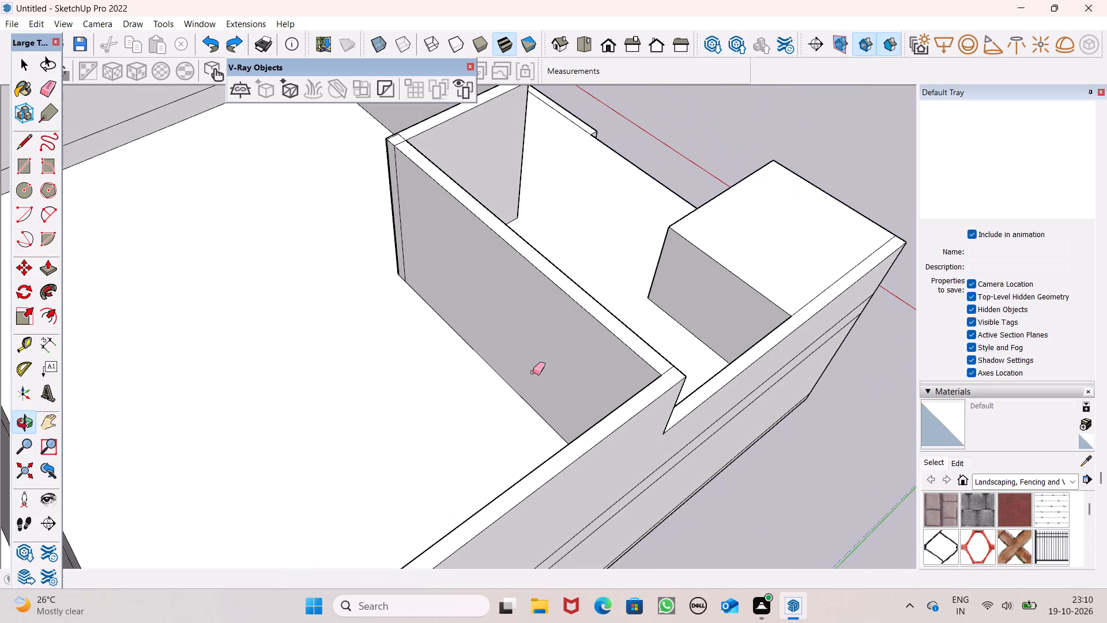
pyautogui.scroll(-2, 98, 322)
pyautogui.moveTo(247, 332); pyautogui.dragTo(464, 233, button='middle')
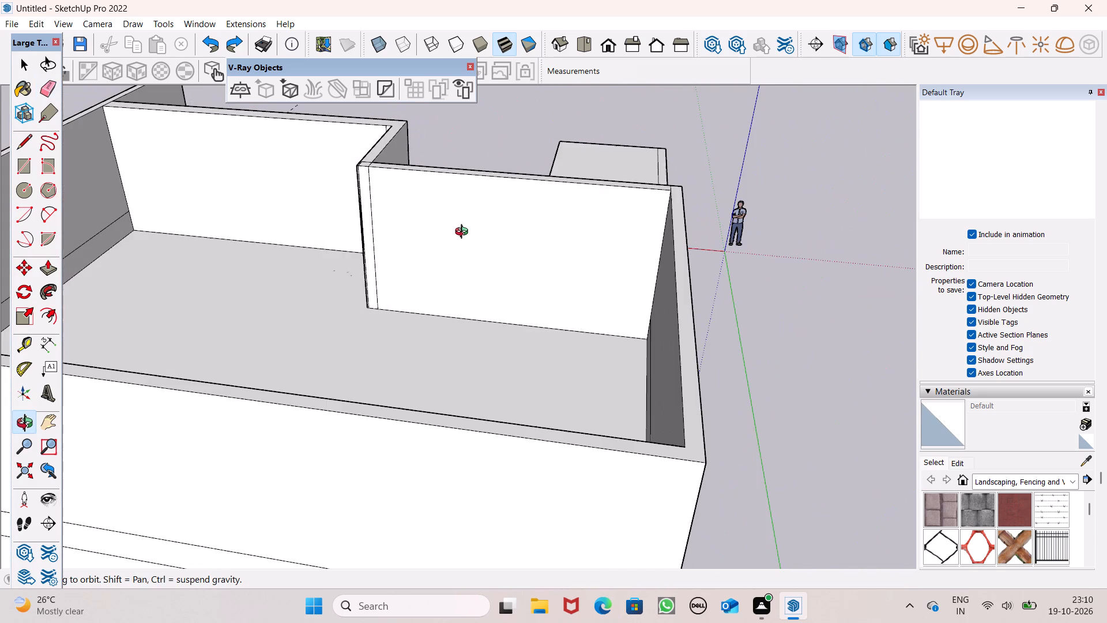
pyautogui.moveTo(464, 233); pyautogui.dragTo(0, 321, button='middle')
pyautogui.scroll(1, 396, 330)
pyautogui.moveTo(396, 331); pyautogui.dragTo(9, 326, button='middle')
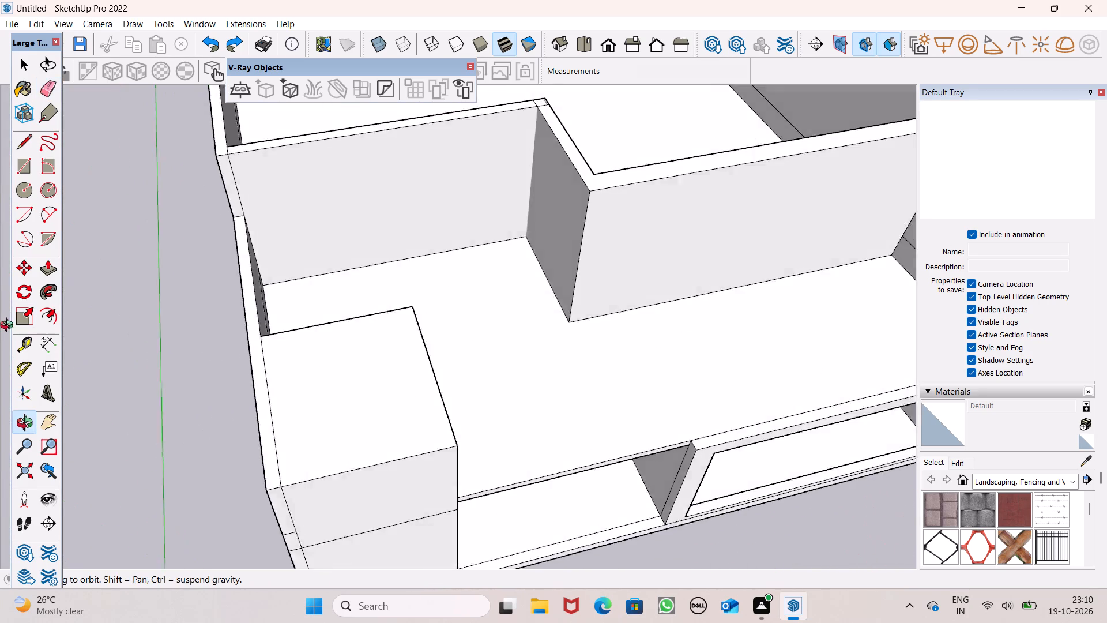
pyautogui.moveTo(9, 326); pyautogui.dragTo(0, 325, button='middle')
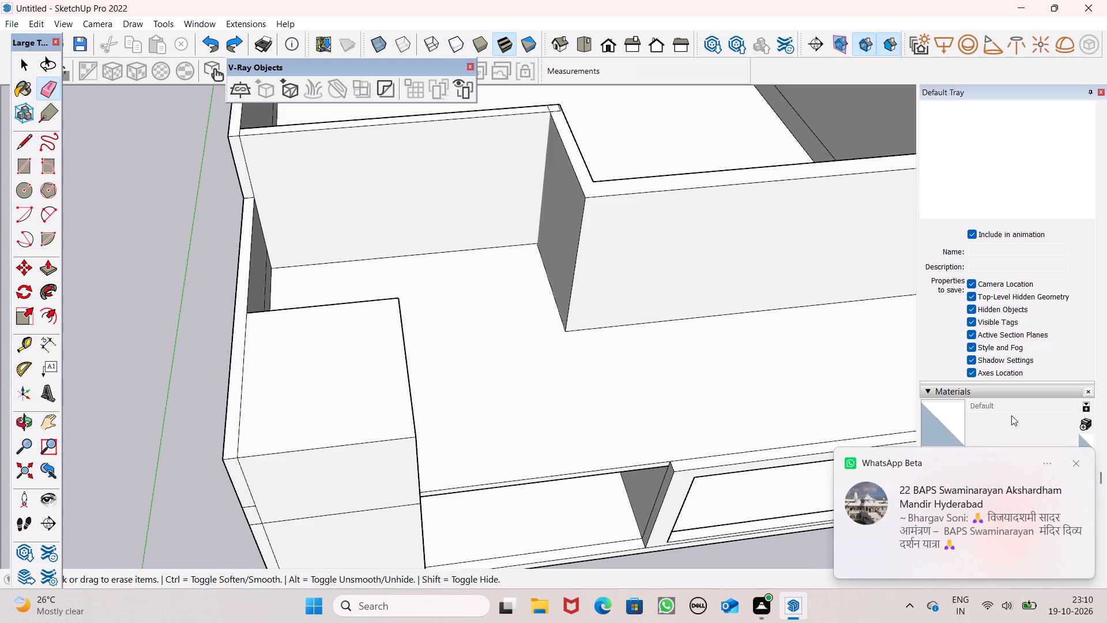
pyautogui.click(1080, 461)
pyautogui.scroll(-3, 612, 246)
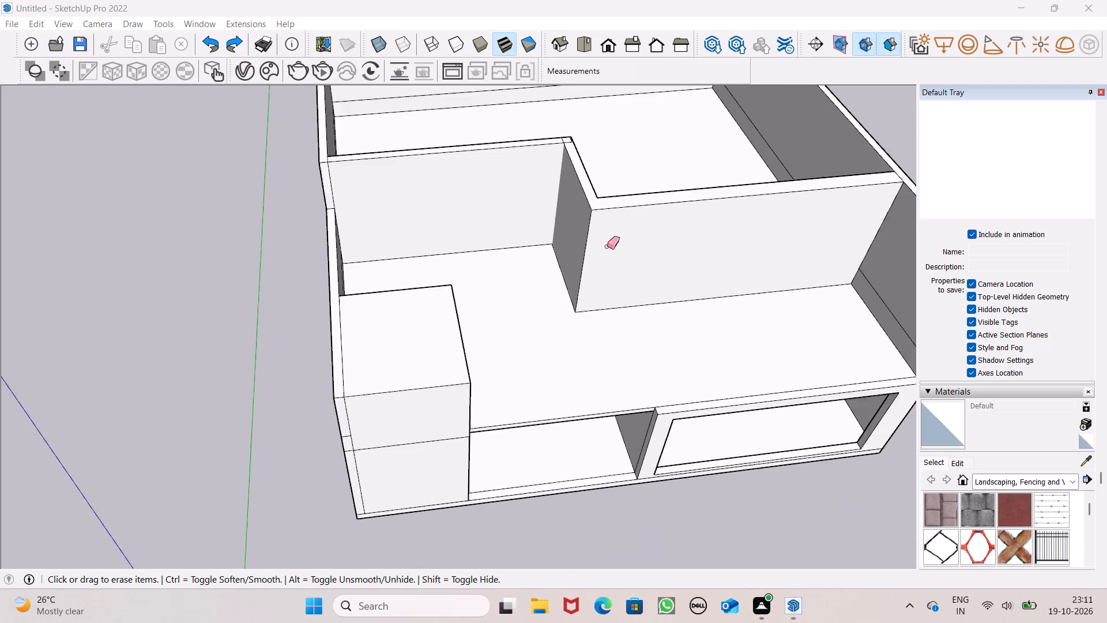
pyautogui.scroll(-3, 607, 246)
pyautogui.scroll(-1, 527, 222)
pyautogui.moveTo(612, 274); pyautogui.dragTo(533, 178, button='middle')
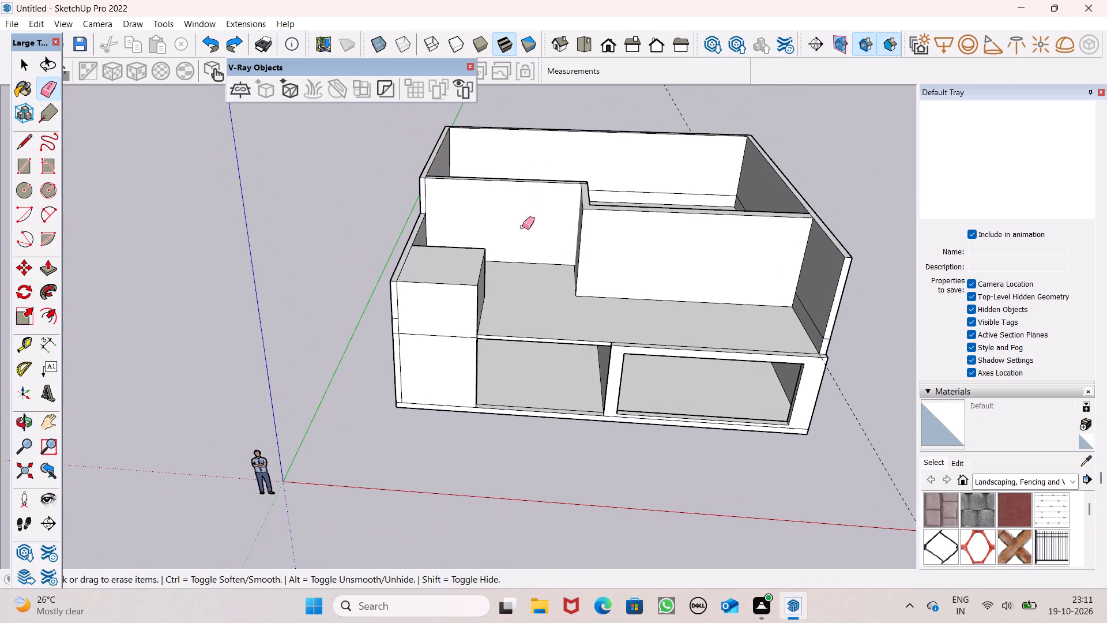
pyautogui.moveTo(516, 262); pyautogui.dragTo(552, 166, button='middle')
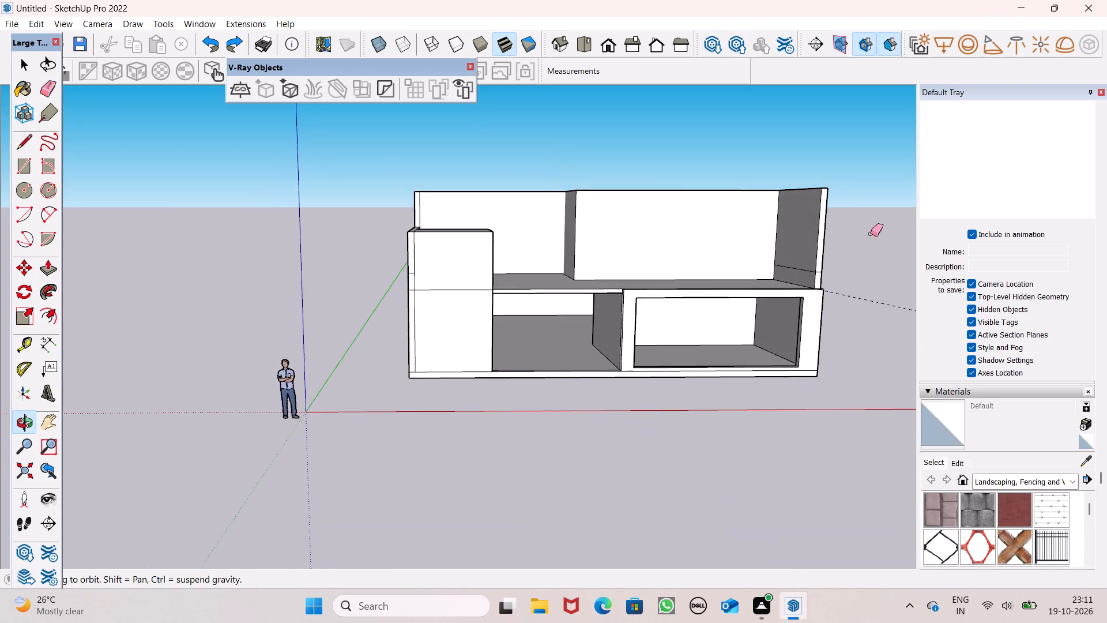
pyautogui.scroll(4, 875, 235)
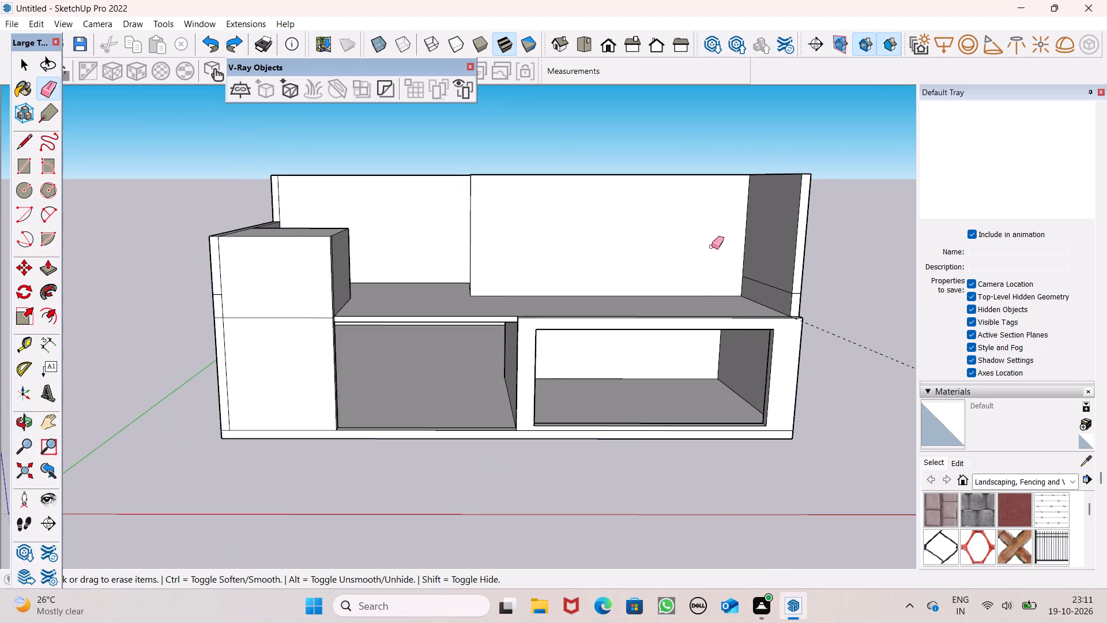
pyautogui.scroll(-3, 710, 247)
pyautogui.moveTo(710, 255); pyautogui.dragTo(688, 295, button='middle')
pyautogui.scroll(-4, 637, 251)
pyautogui.moveTo(620, 263); pyautogui.dragTo(611, 290, button='middle')
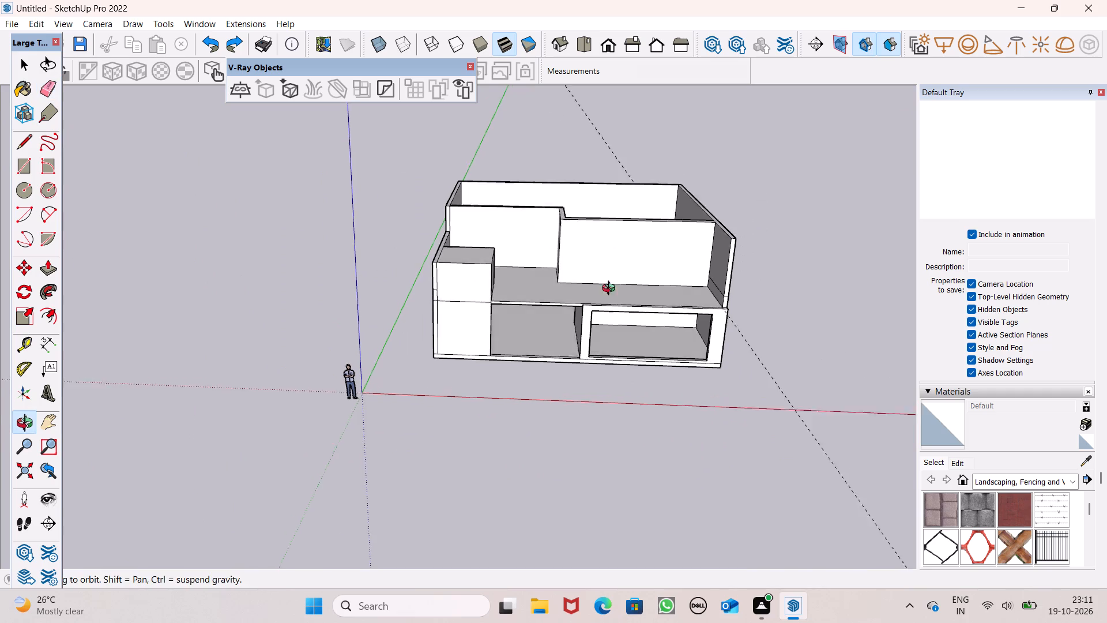
pyautogui.moveTo(611, 290); pyautogui.dragTo(601, 324, button='middle')
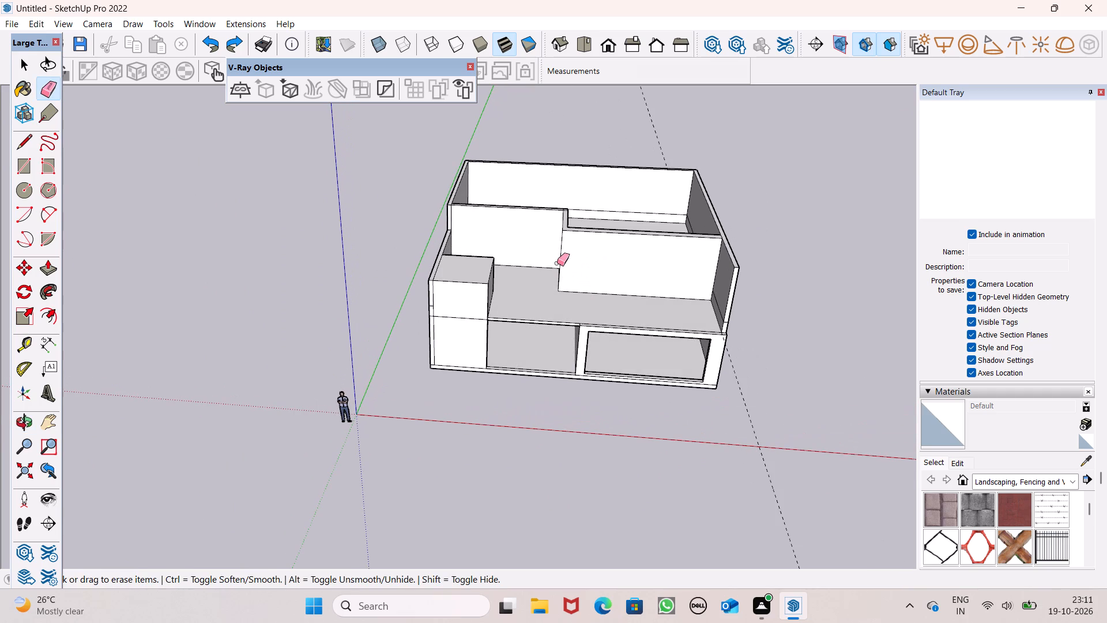
pyautogui.moveTo(560, 281); pyautogui.dragTo(548, 310, button='middle')
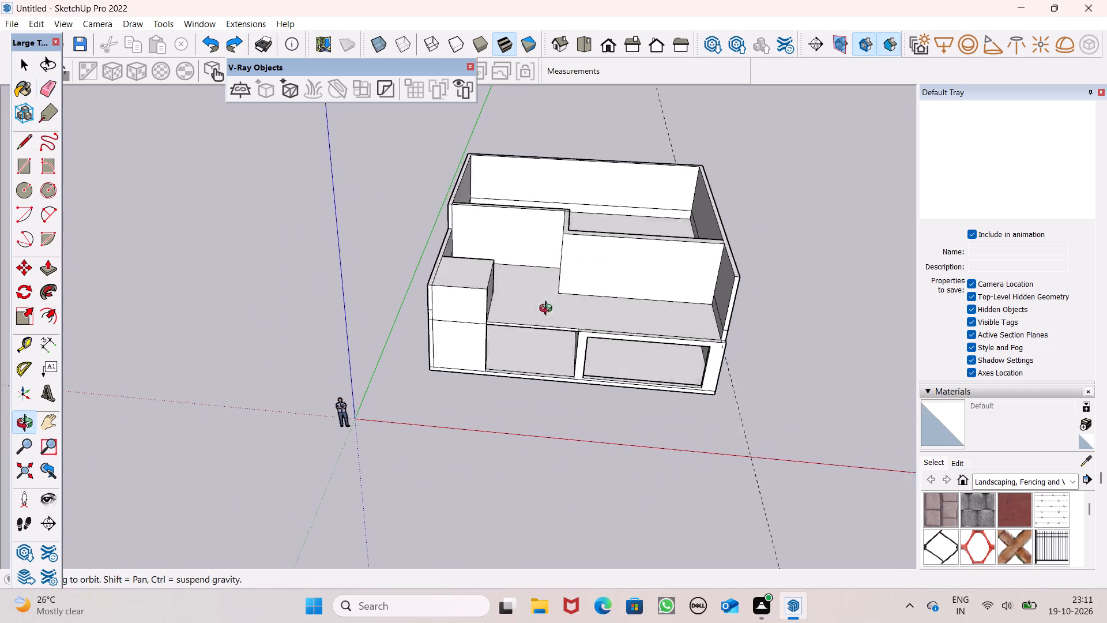
pyautogui.moveTo(548, 310); pyautogui.dragTo(537, 339, button='middle')
pyautogui.scroll(-4, 532, 309)
pyautogui.scroll(6, 507, 192)
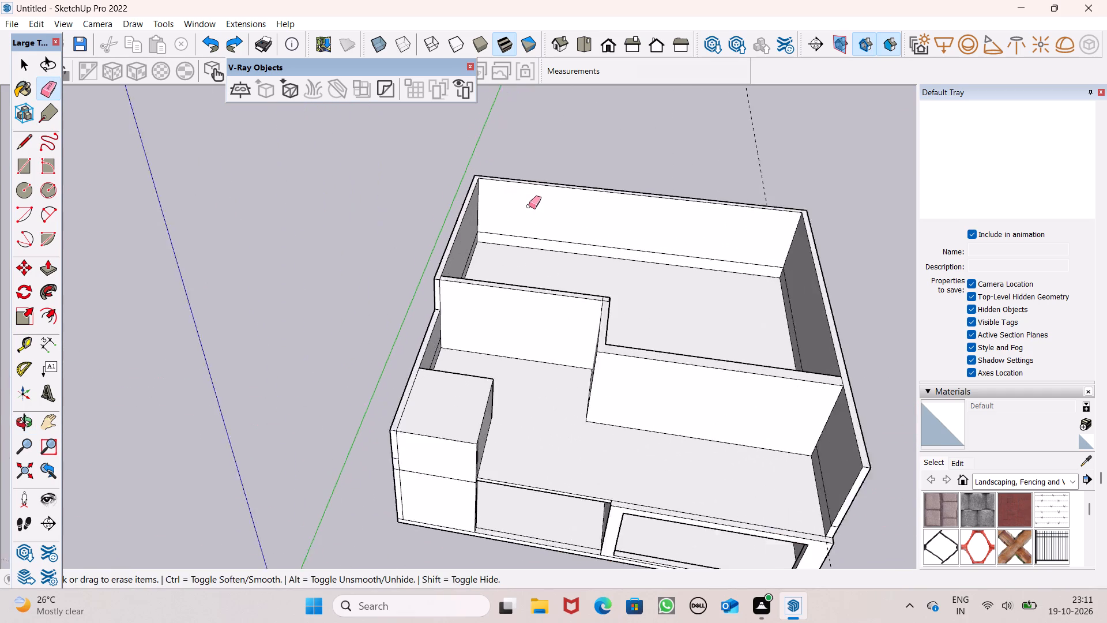
pyautogui.scroll(4, 529, 206)
pyautogui.scroll(-3, 536, 210)
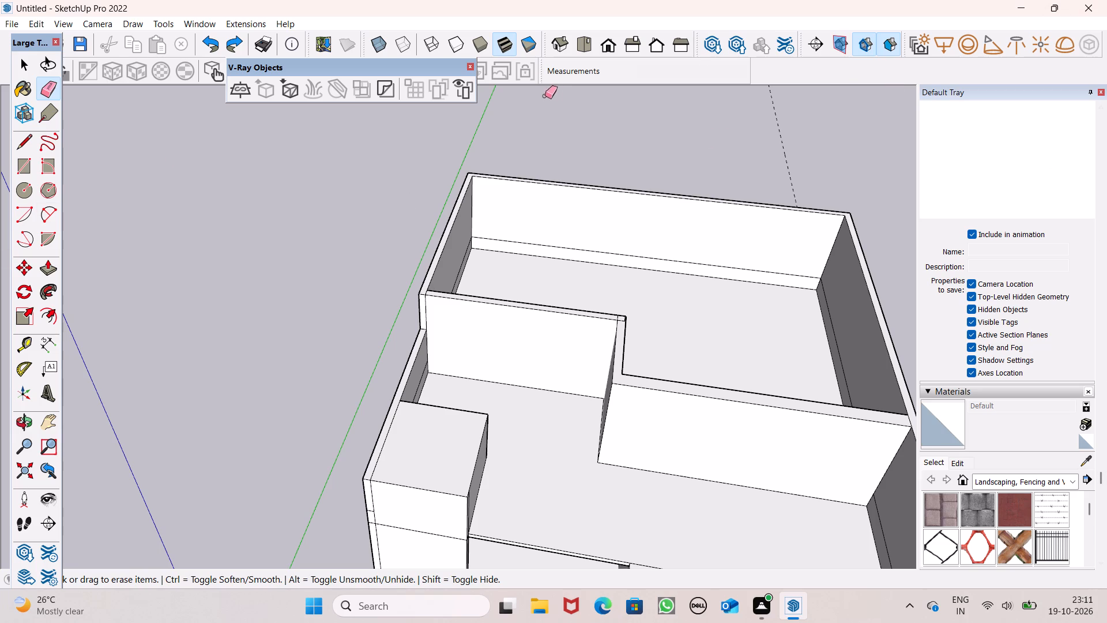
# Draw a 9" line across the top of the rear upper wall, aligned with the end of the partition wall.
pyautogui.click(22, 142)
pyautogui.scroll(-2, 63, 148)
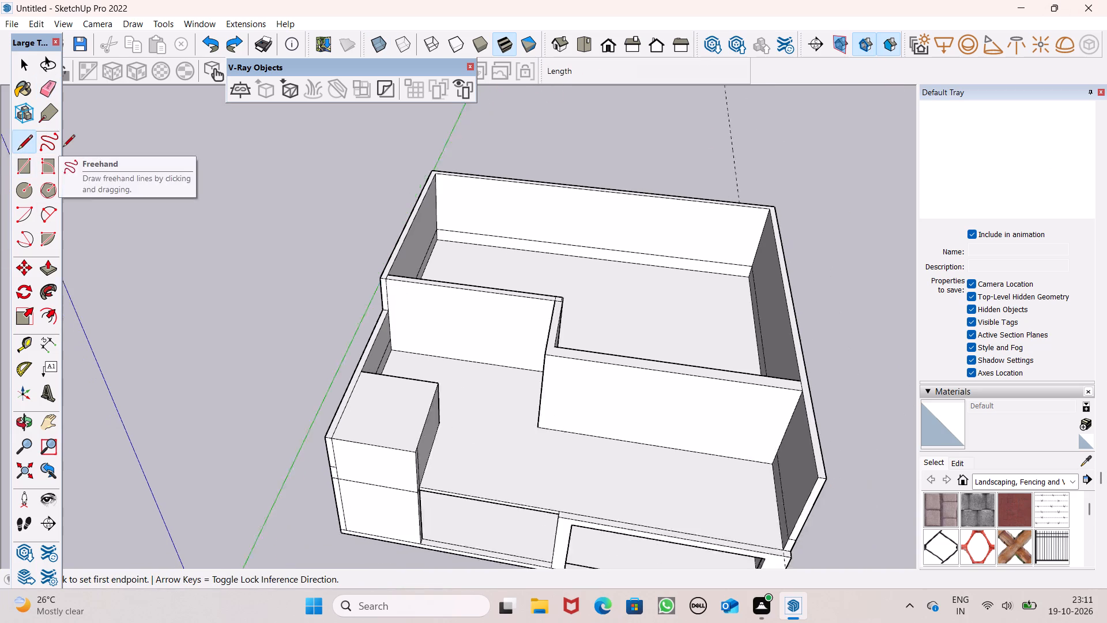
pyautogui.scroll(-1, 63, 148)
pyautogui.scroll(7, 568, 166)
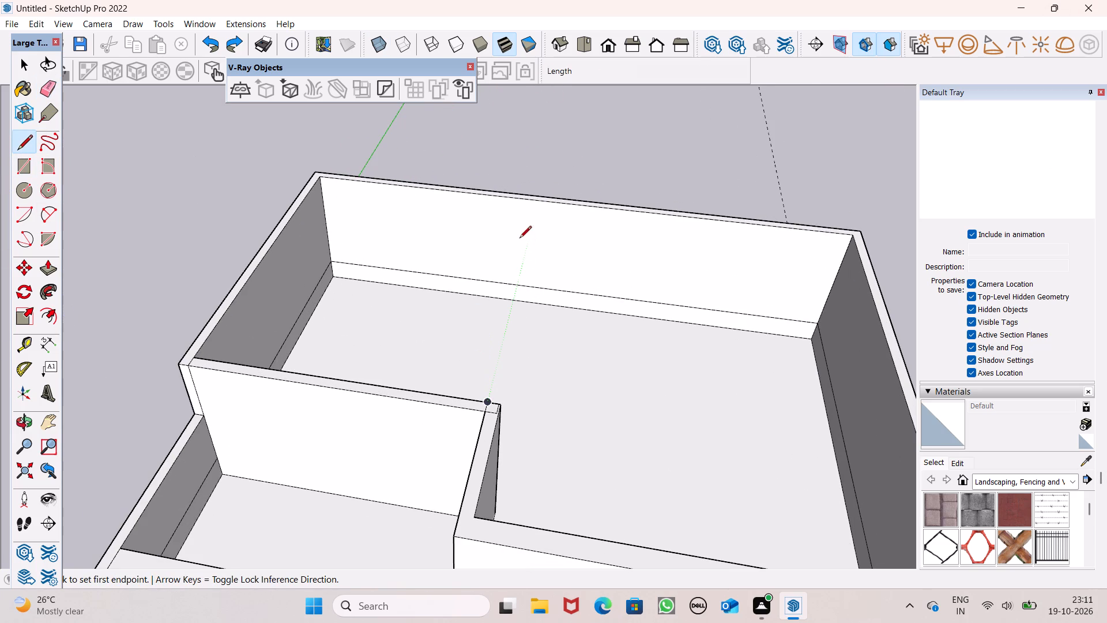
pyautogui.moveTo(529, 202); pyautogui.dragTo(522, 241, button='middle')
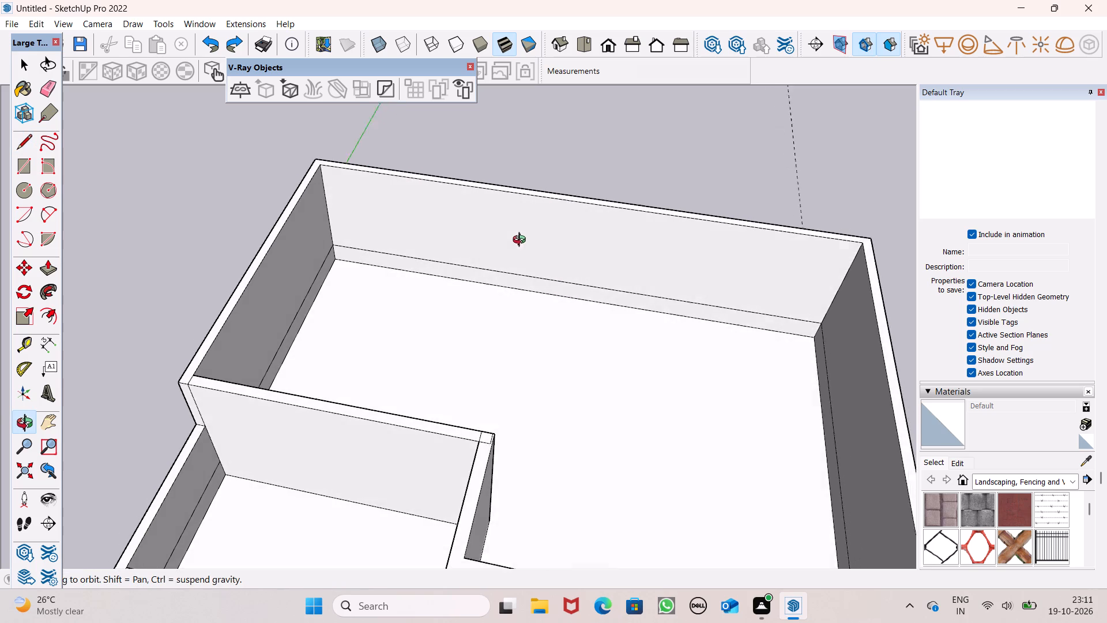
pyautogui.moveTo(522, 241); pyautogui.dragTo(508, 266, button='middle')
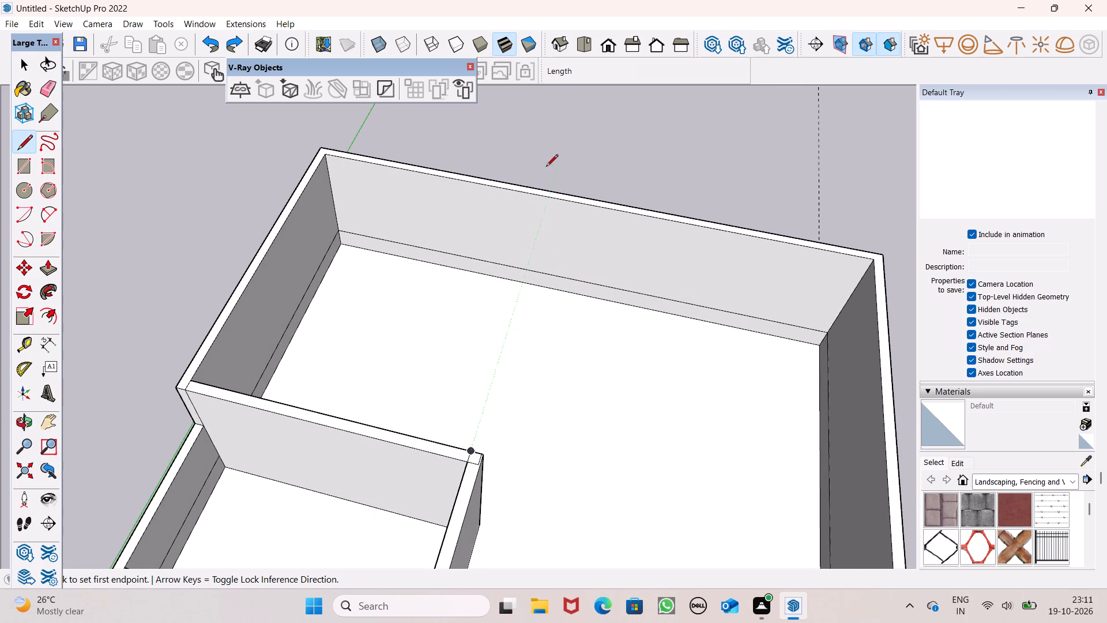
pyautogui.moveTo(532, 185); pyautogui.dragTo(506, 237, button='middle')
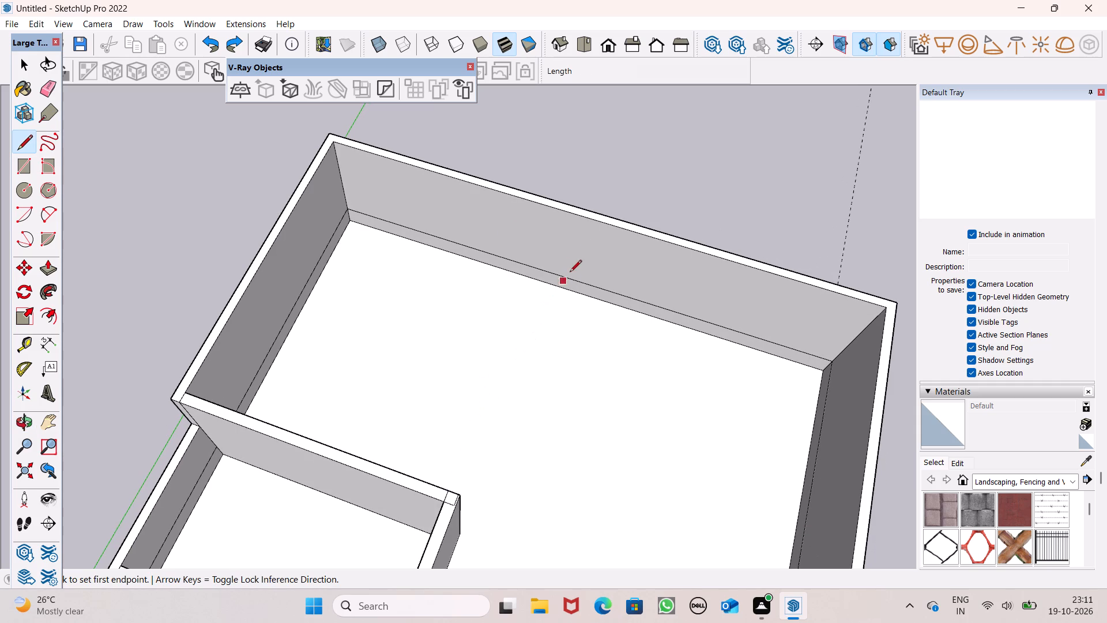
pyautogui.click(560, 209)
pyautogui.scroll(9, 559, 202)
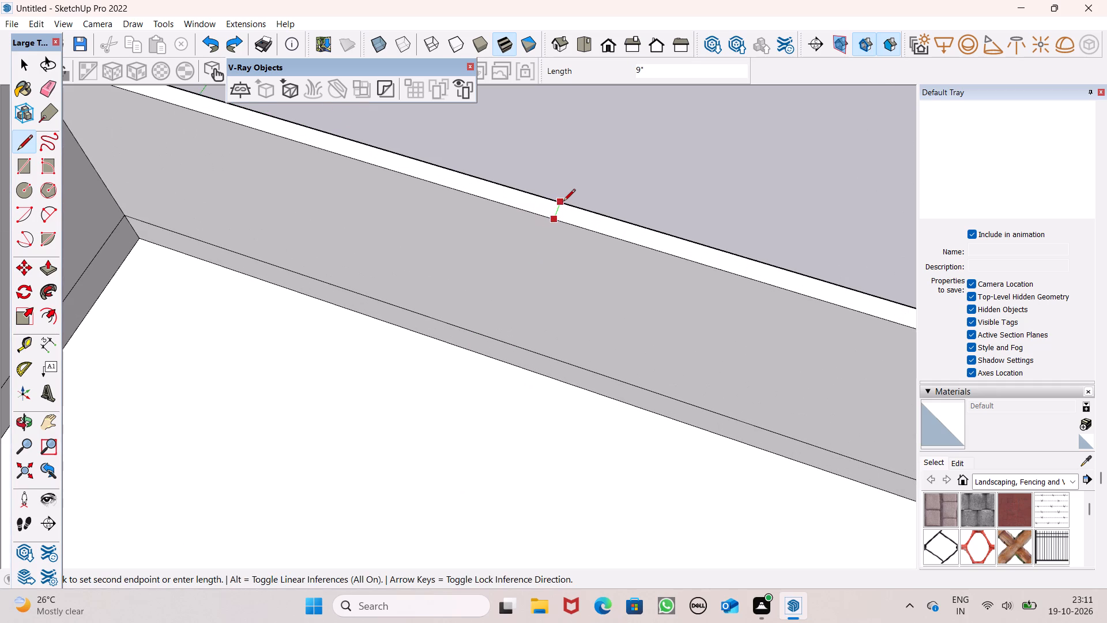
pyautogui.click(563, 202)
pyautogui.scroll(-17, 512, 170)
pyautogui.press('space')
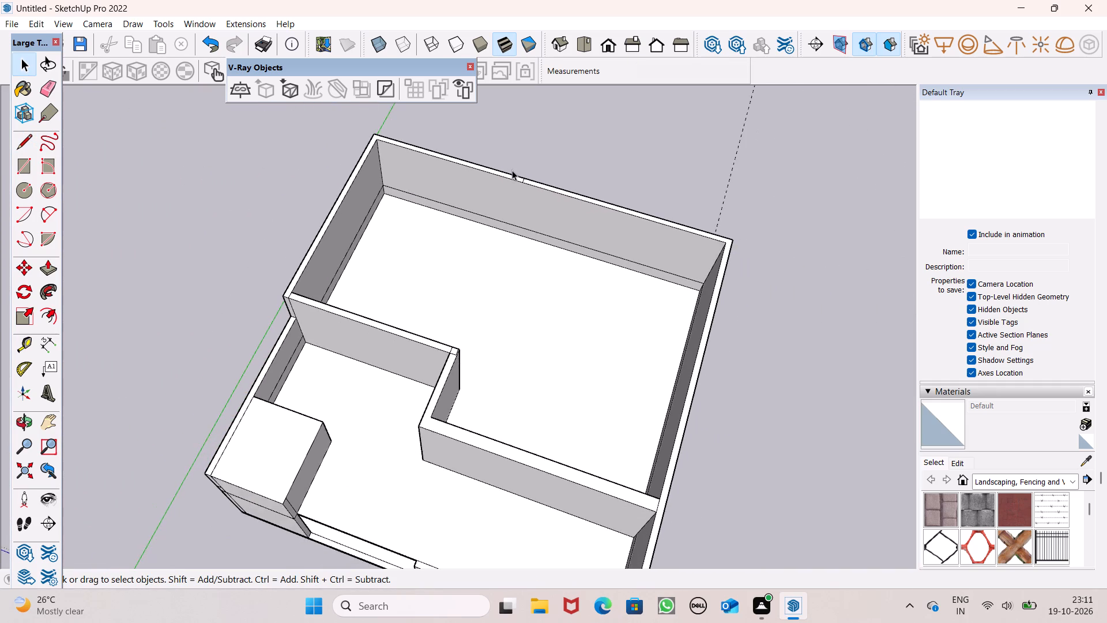
# Examine the overall two-storey massing of the house from above, from the front and from below.
pyautogui.scroll(-6, 512, 170)
pyautogui.moveTo(529, 243); pyautogui.dragTo(596, 182, button='middle')
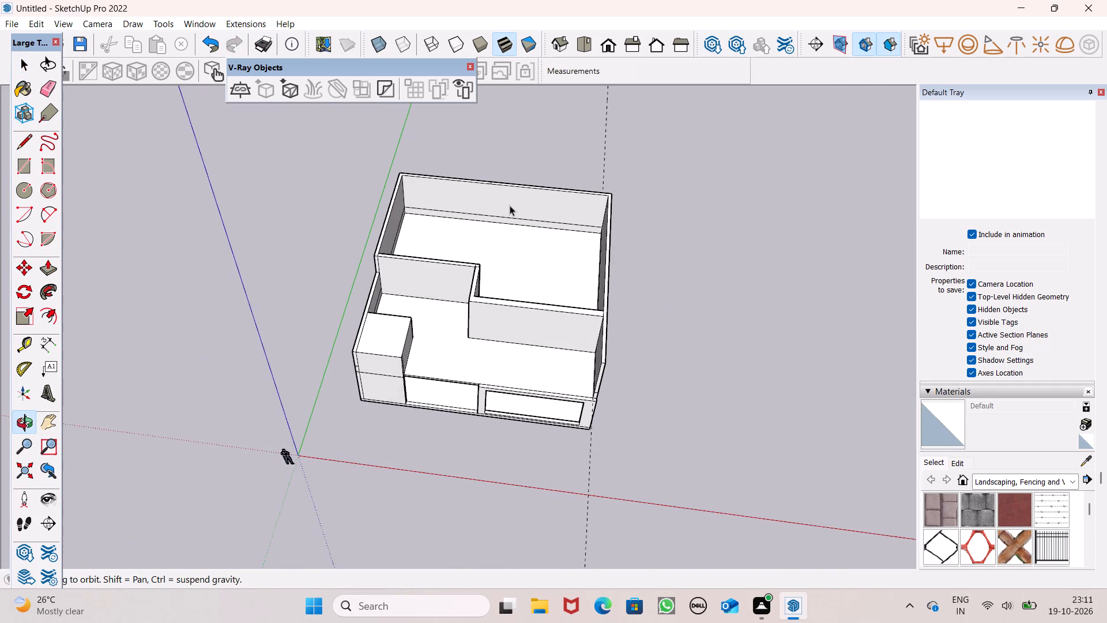
pyautogui.scroll(6, 509, 206)
pyautogui.scroll(-4, 458, 277)
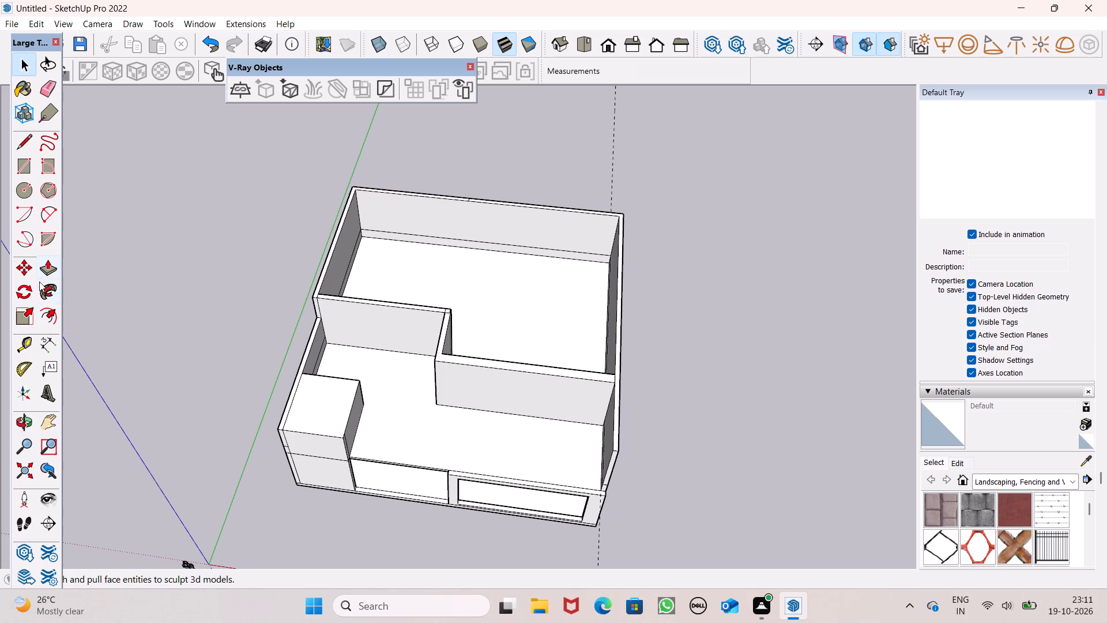
pyautogui.scroll(-1, 48, 305)
pyautogui.moveTo(480, 505); pyautogui.dragTo(510, 252, button='middle')
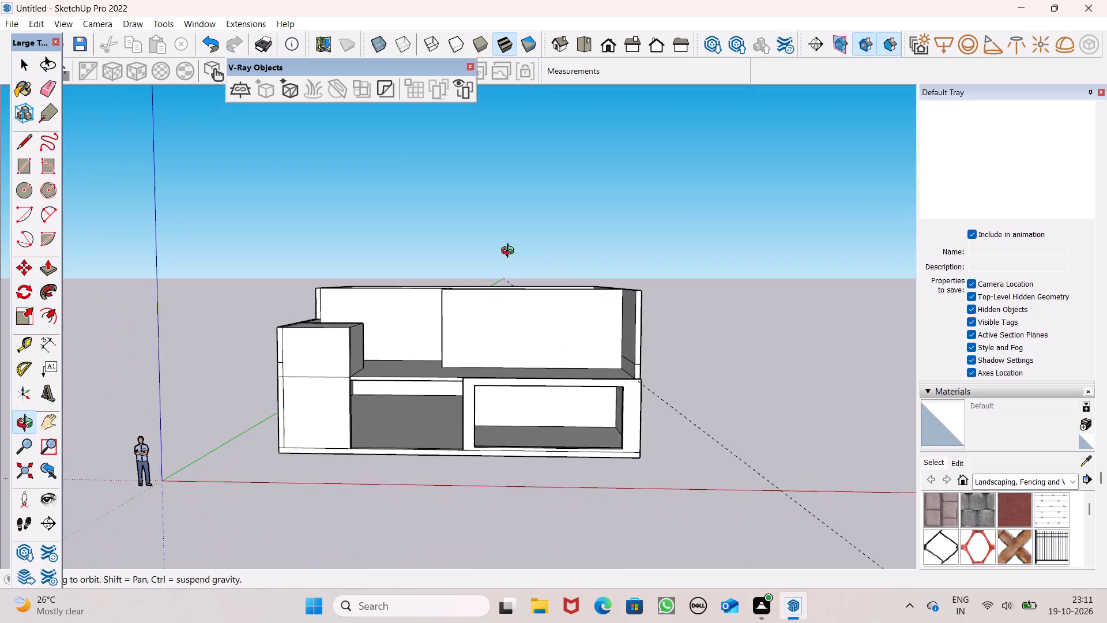
pyautogui.moveTo(510, 252); pyautogui.dragTo(511, 250, button='middle')
pyautogui.scroll(-2, 527, 302)
pyautogui.moveTo(528, 363); pyautogui.dragTo(533, 295, button='middle')
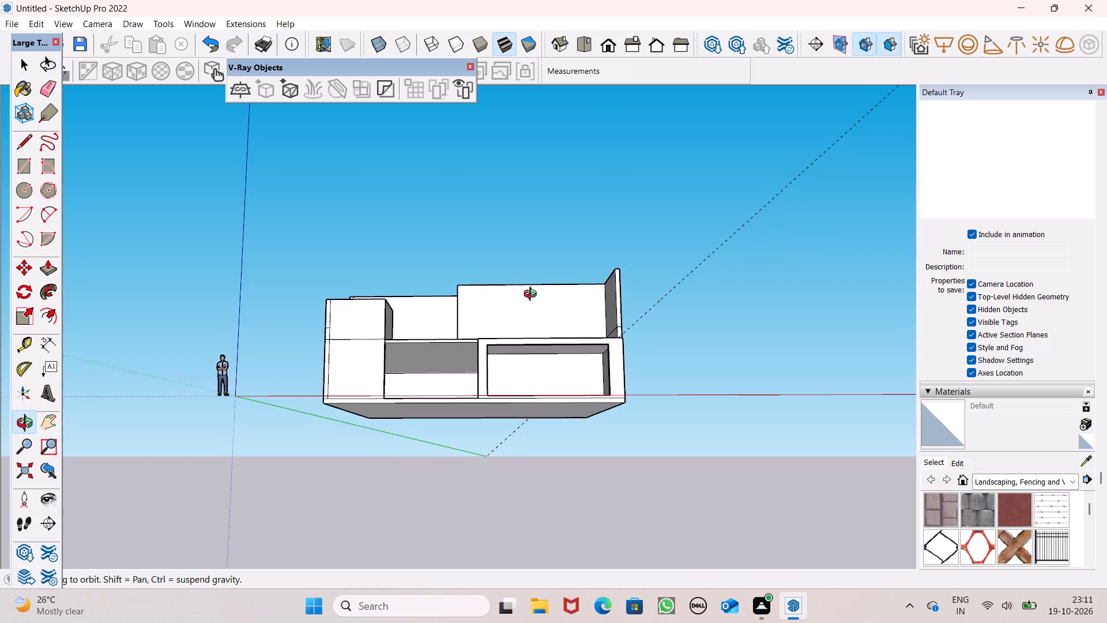
pyautogui.moveTo(533, 295); pyautogui.dragTo(525, 385, button='middle')
pyautogui.scroll(-3, 539, 346)
pyautogui.moveTo(551, 377); pyautogui.dragTo(533, 418, button='middle')
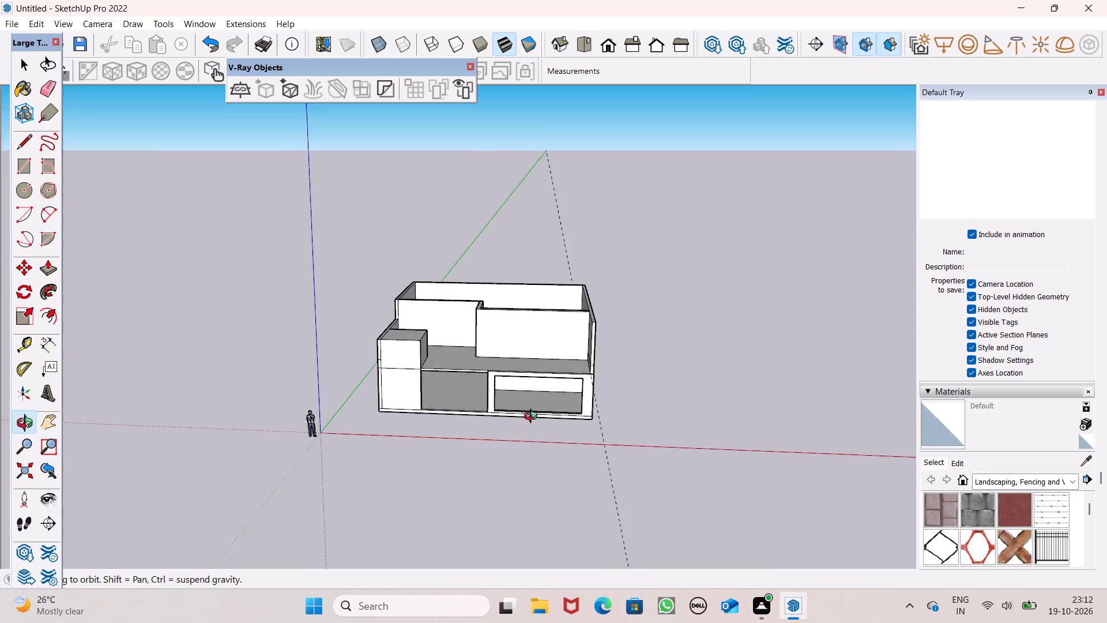
pyautogui.moveTo(533, 418); pyautogui.dragTo(526, 438, button='middle')
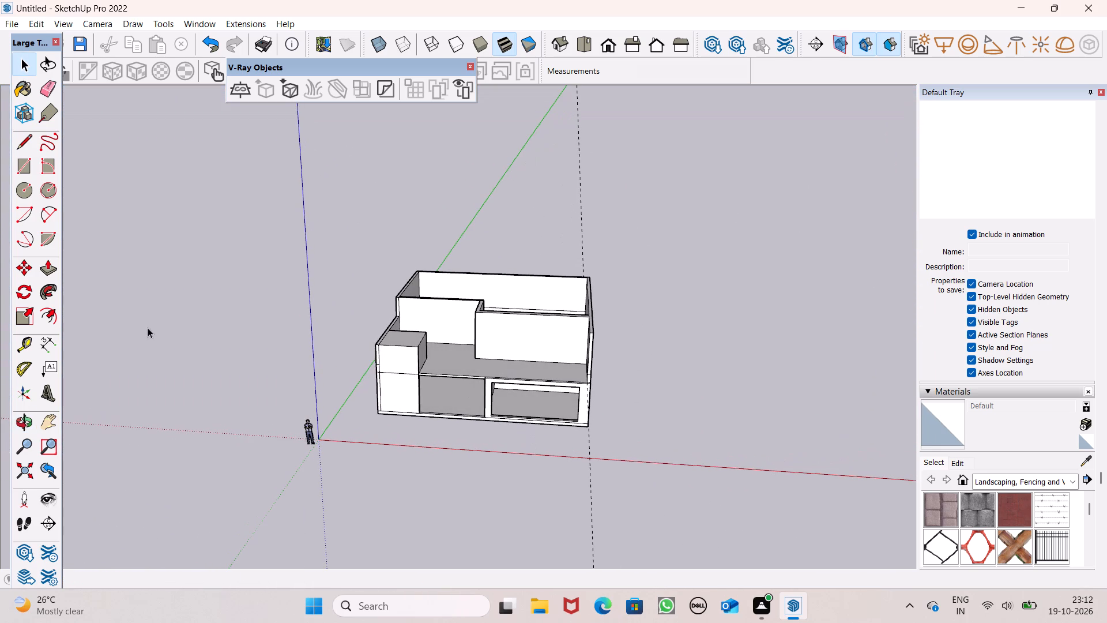
pyautogui.scroll(-2, 232, 483)
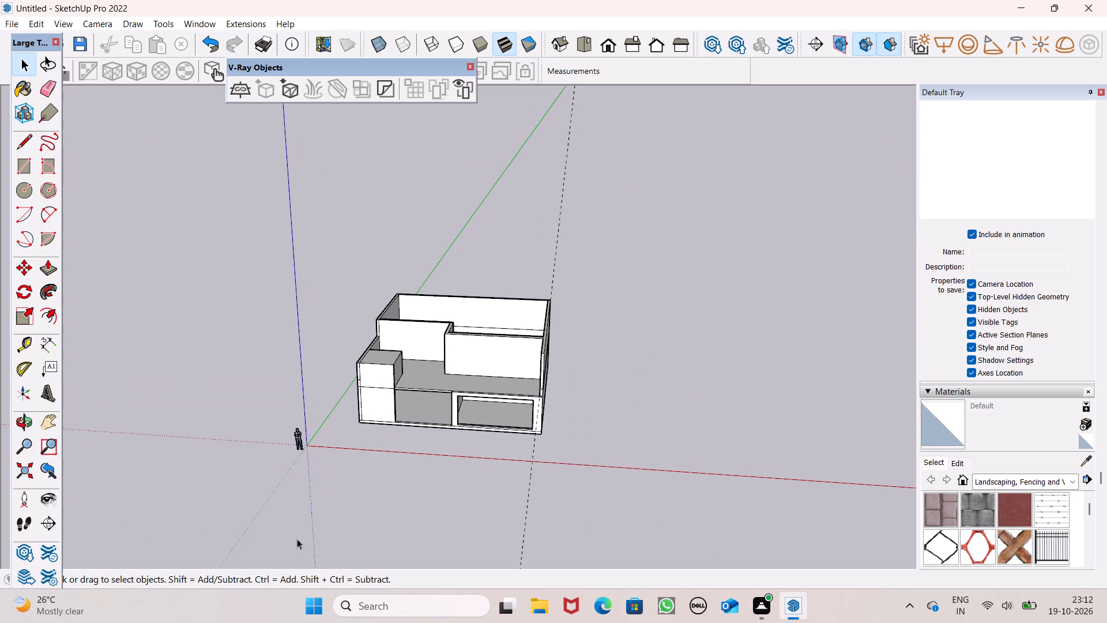
pyautogui.scroll(-1, 280, 546)
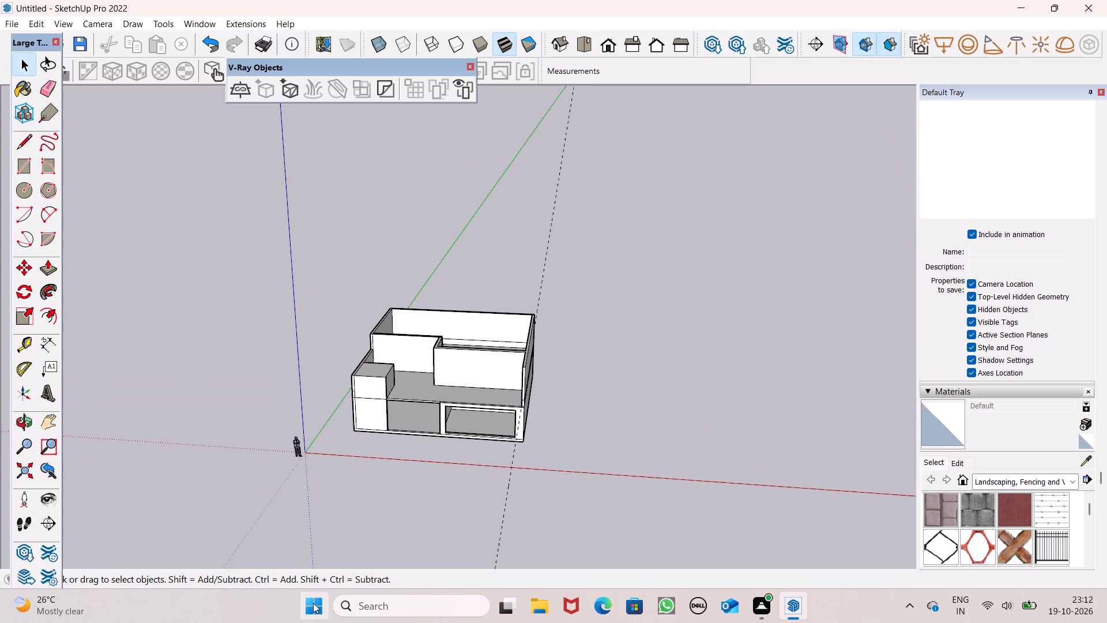
pyautogui.scroll(2, 441, 396)
pyautogui.moveTo(426, 370); pyautogui.dragTo(421, 295, button='middle')
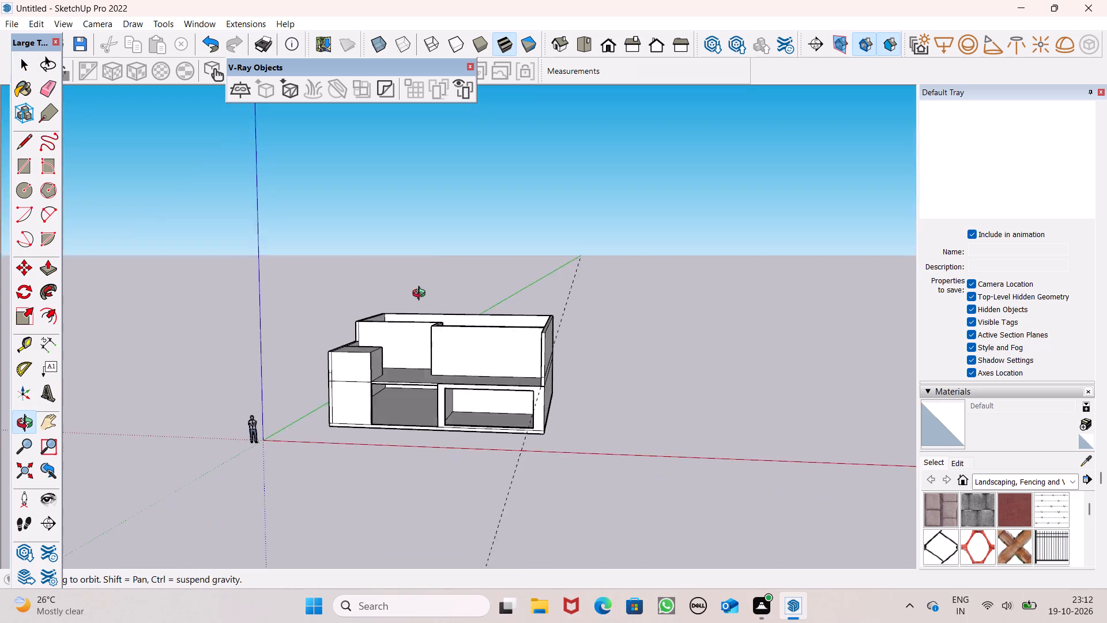
pyautogui.moveTo(421, 295); pyautogui.dragTo(444, 252, button='middle')
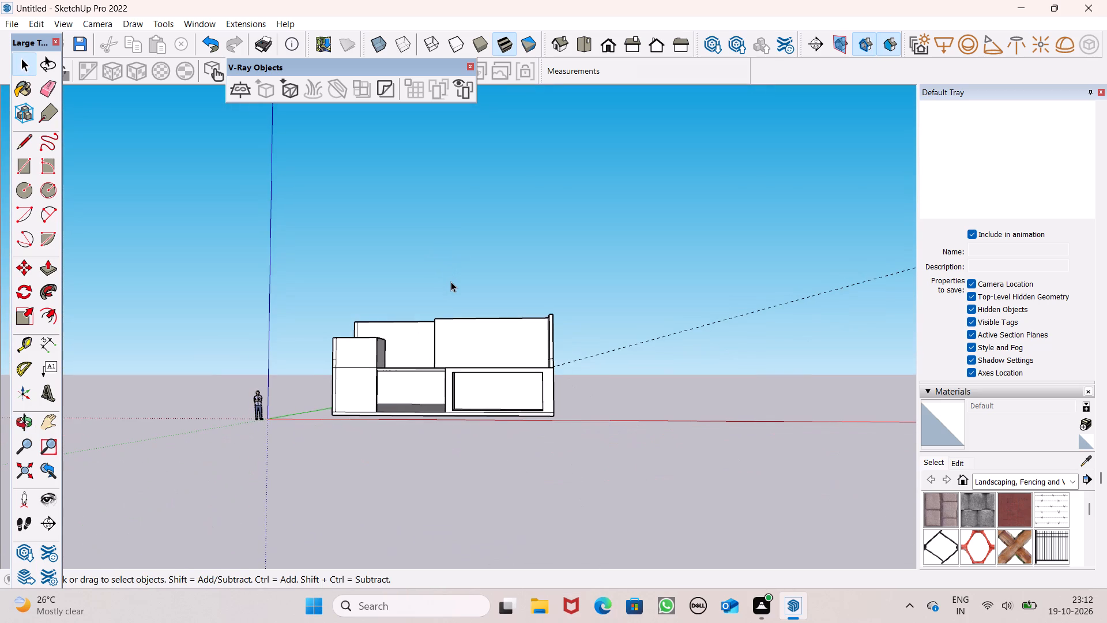
# Undo the rear wall line and all the upper-level construction, back to the single-storey walls with their guide lines.
pyautogui.hotkey('ctrl', 'z')
pyautogui.hotkey('ctrl', 'z')
pyautogui.hotkey('ctrl', 'z')
pyautogui.hotkey('ctrl', 'z')
pyautogui.hotkey('ctrl', 'z')
pyautogui.hotkey('ctrl', 'z')
pyautogui.hotkey('ctrl', 'z')
pyautogui.hotkey('ctrl', 'z')
pyautogui.hotkey('ctrl', 'z')
pyautogui.hotkey('ctrl', 'z')
pyautogui.hotkey('ctrl', 'z')
pyautogui.hotkey('ctrl', 'z')
pyautogui.hotkey('ctrl', 'z')
pyautogui.hotkey('ctrl', 'z')
pyautogui.hotkey('ctrl', 'z')
pyautogui.scroll(-4, 476, 321)
pyautogui.moveTo(541, 391); pyautogui.dragTo(542, 575, button='middle')
pyautogui.keyDown('ctrl'); pyautogui.scroll(1, 542, 576); pyautogui.keyUp('ctrl')
pyautogui.hotkey('ctrl', 'z')
pyautogui.hotkey('ctrl', 'z')
pyautogui.hotkey('ctrl', 'z')
pyautogui.hotkey('ctrl', 'z')
pyautogui.hotkey('ctrl', 'z')
pyautogui.hotkey('ctrl', 'z')
pyautogui.hotkey('ctrl', 'z')
pyautogui.hotkey('ctrl', 'z')
pyautogui.hotkey('ctrl', 'z')
pyautogui.hotkey('ctrl', 'z')
pyautogui.hotkey('ctrl', 'z')
pyautogui.hotkey('ctrl', 'z')
pyautogui.hotkey('ctrl', 'z')
pyautogui.hotkey('ctrl', 'z')
pyautogui.hotkey('ctrl', 'z')
pyautogui.hotkey('ctrl', 'z')
pyautogui.hotkey('ctrl', 'z')
pyautogui.hotkey('ctrl', 'z')
pyautogui.hotkey('ctrl', 'z')
pyautogui.hotkey('ctrl', 'z')
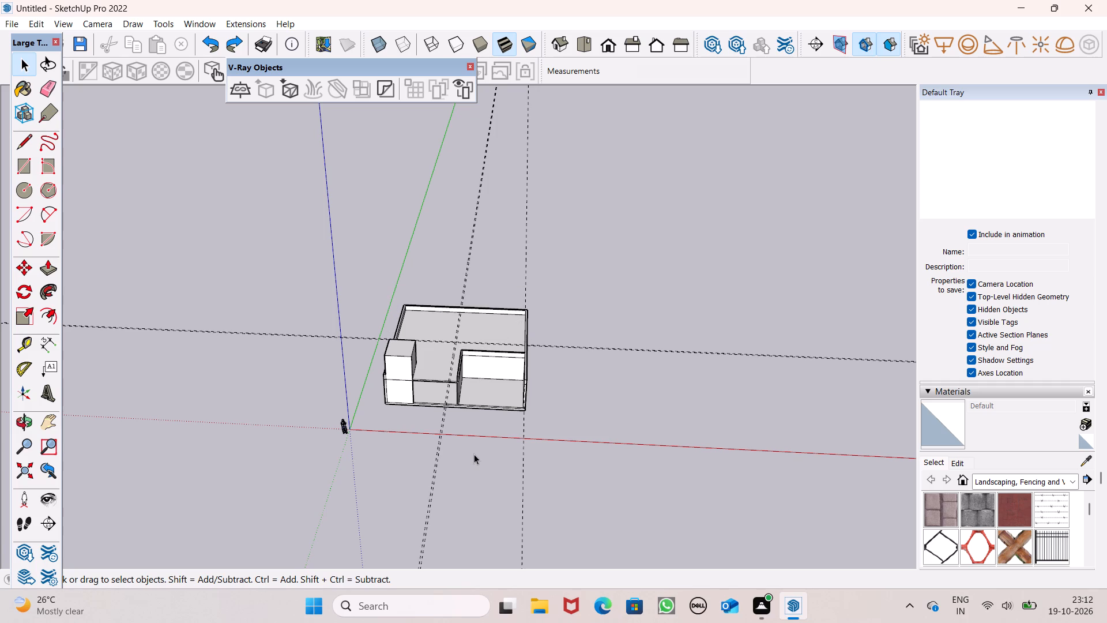
# Undo the guide lines and the raised ground-floor walls, back to the flat floor plan with the corner room outline.
pyautogui.hotkey('ctrl', 'z')
pyautogui.hotkey('ctrl', 'z')
pyautogui.hotkey('ctrl', 'z')
pyautogui.hotkey('ctrl', 'z')
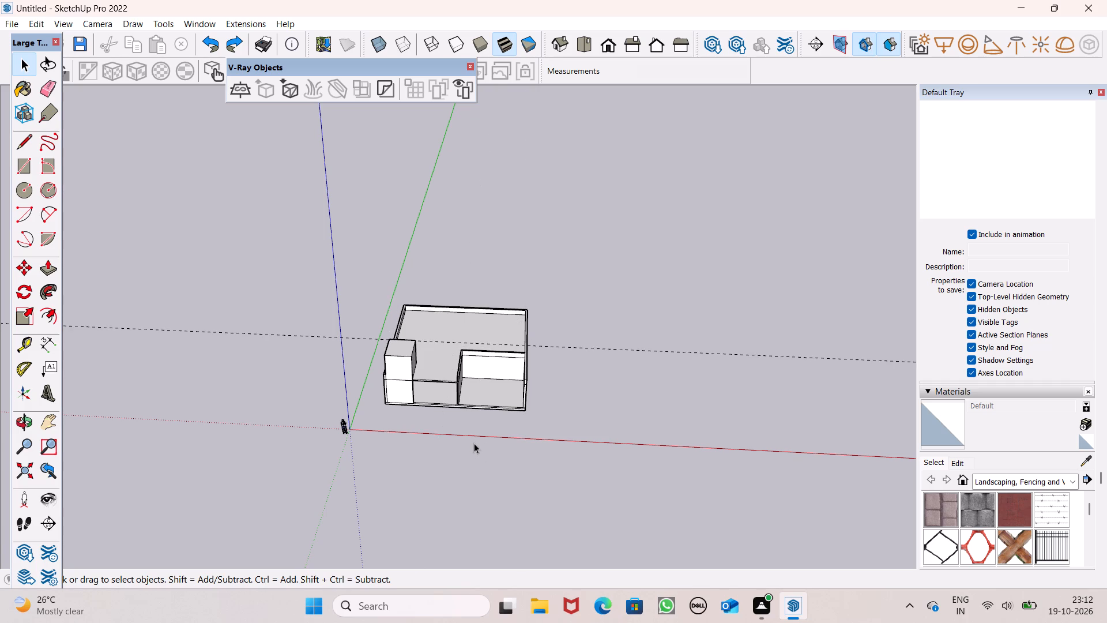
pyautogui.hotkey('ctrl', 'z')
pyautogui.hotkey('ctrl', 'z')
pyautogui.hotkey('ctrl', 'z')
pyautogui.hotkey('ctrl', 'z')
pyautogui.hotkey('ctrl', 'z')
pyautogui.hotkey('ctrl', 'z')
pyautogui.hotkey('ctrl', 'z')
pyautogui.hotkey('ctrl', 'z')
pyautogui.hotkey('ctrl', 'z')
pyautogui.hotkey('ctrl', 'z')
pyautogui.hotkey('ctrl', 'z')
pyautogui.hotkey('ctrl', 'z')
pyautogui.hotkey('ctrl', 'z')
pyautogui.hotkey('ctrl', 'z')
pyautogui.hotkey('ctrl', 'z')
pyautogui.hotkey('ctrl', 'z')
pyautogui.hotkey('ctrl', 'z')
pyautogui.hotkey('ctrl', 'z')
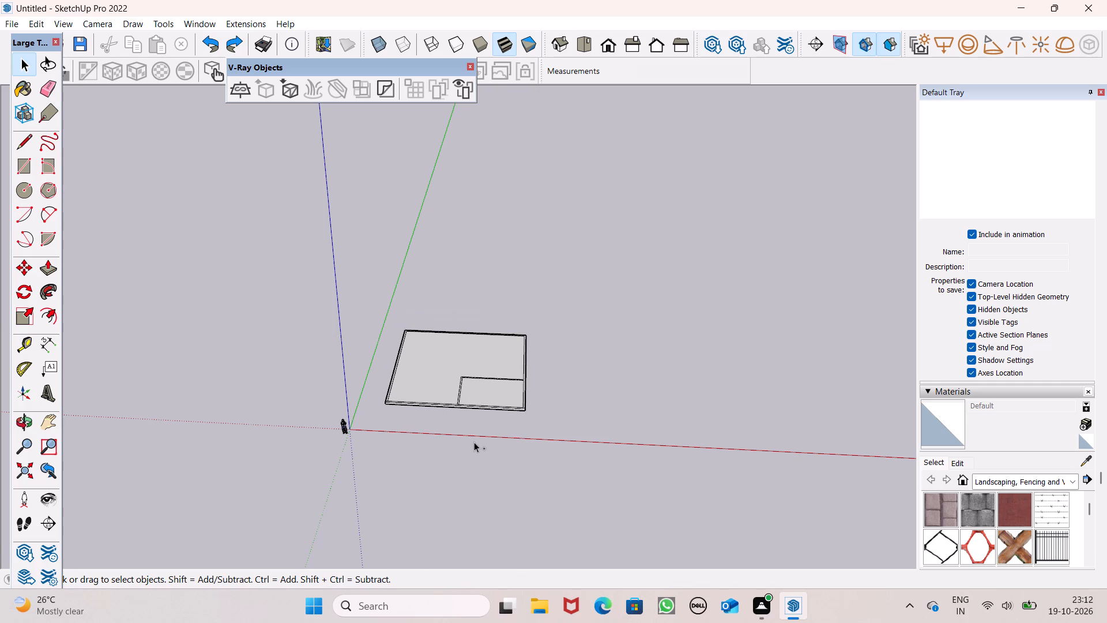
# Push/Pull the side and rear wall strips, together with the corner room's rear partition, up 15'.
pyautogui.scroll(4, 484, 347)
pyautogui.scroll(-2, 500, 361)
pyautogui.moveTo(516, 398); pyautogui.dragTo(515, 444, button='middle')
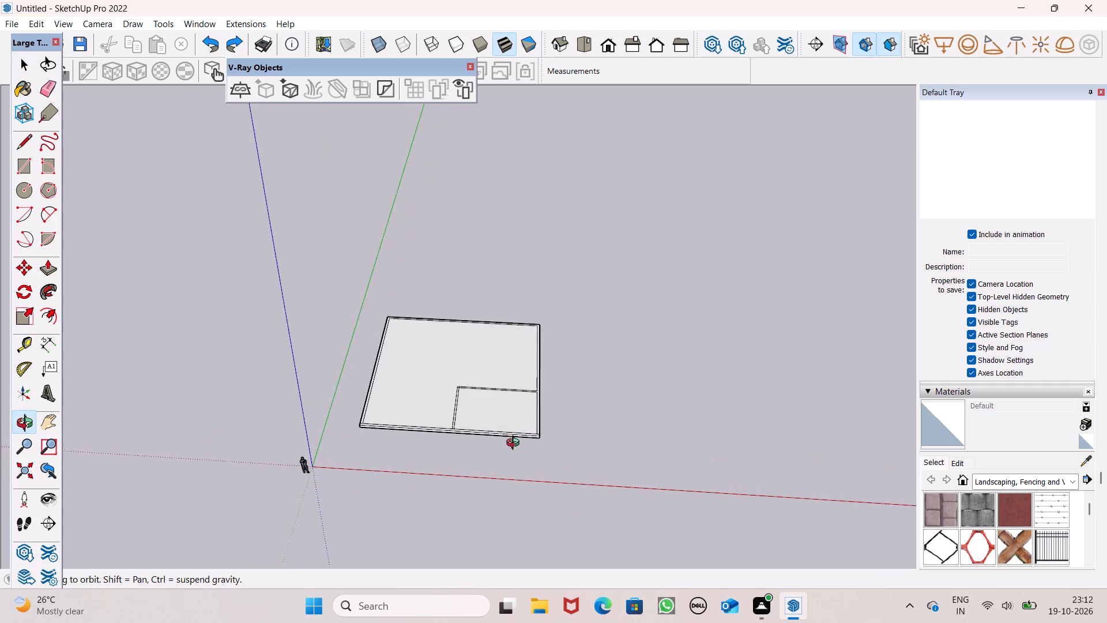
pyautogui.moveTo(515, 444); pyautogui.dragTo(521, 464, button='middle')
pyautogui.scroll(-2, 477, 407)
pyautogui.moveTo(501, 412); pyautogui.dragTo(491, 530, button='middle')
pyautogui.scroll(7, 457, 417)
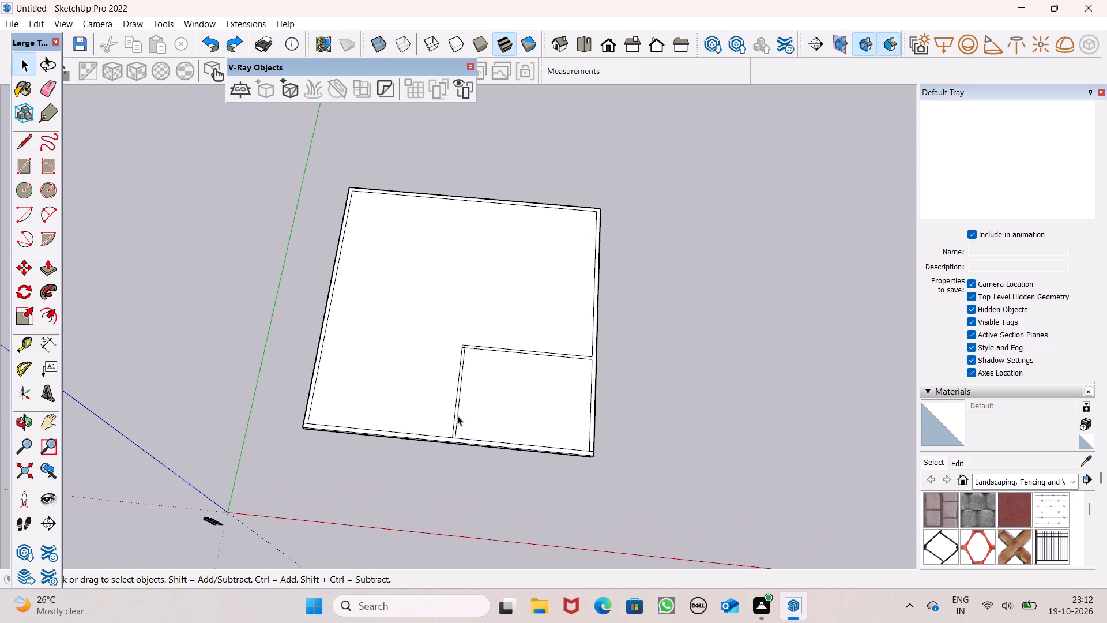
pyautogui.scroll(-2, 460, 419)
pyautogui.scroll(-4, 519, 403)
pyautogui.moveTo(516, 414); pyautogui.dragTo(504, 463, button='middle')
pyautogui.scroll(5, 518, 421)
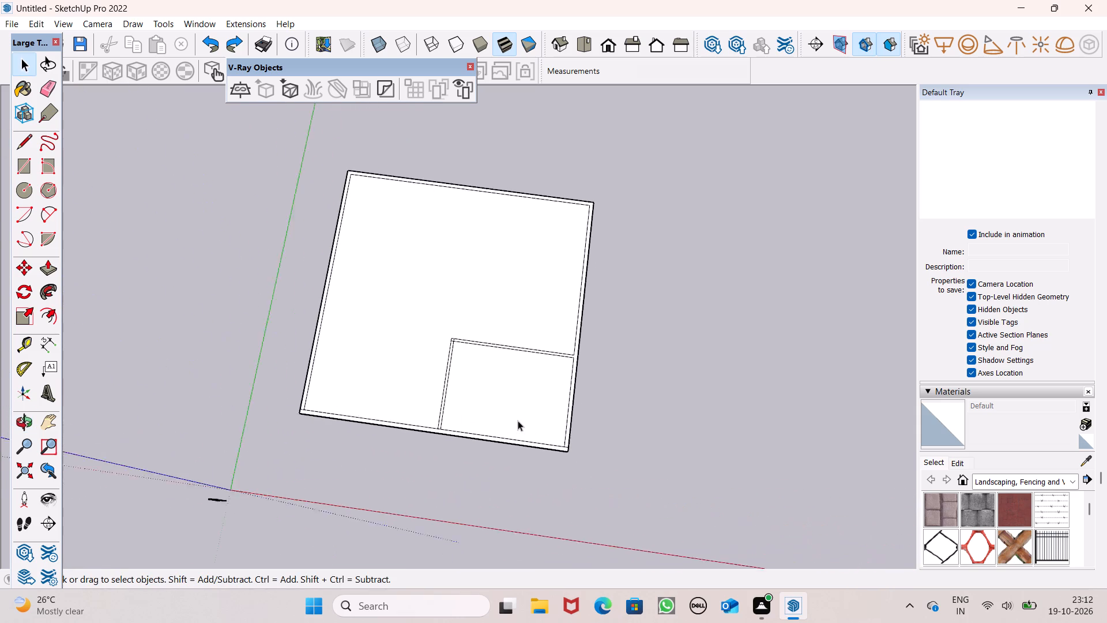
pyautogui.scroll(2, 518, 421)
pyautogui.scroll(-5, 524, 416)
pyautogui.middleClick(524, 416)
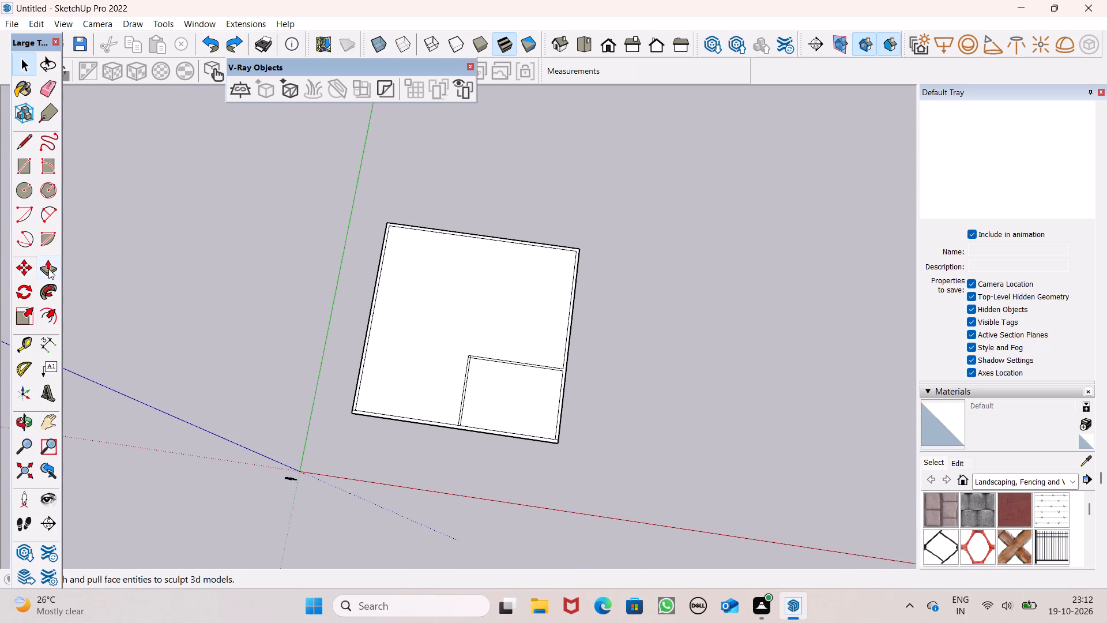
pyautogui.click(49, 268)
pyautogui.scroll(4, 340, 348)
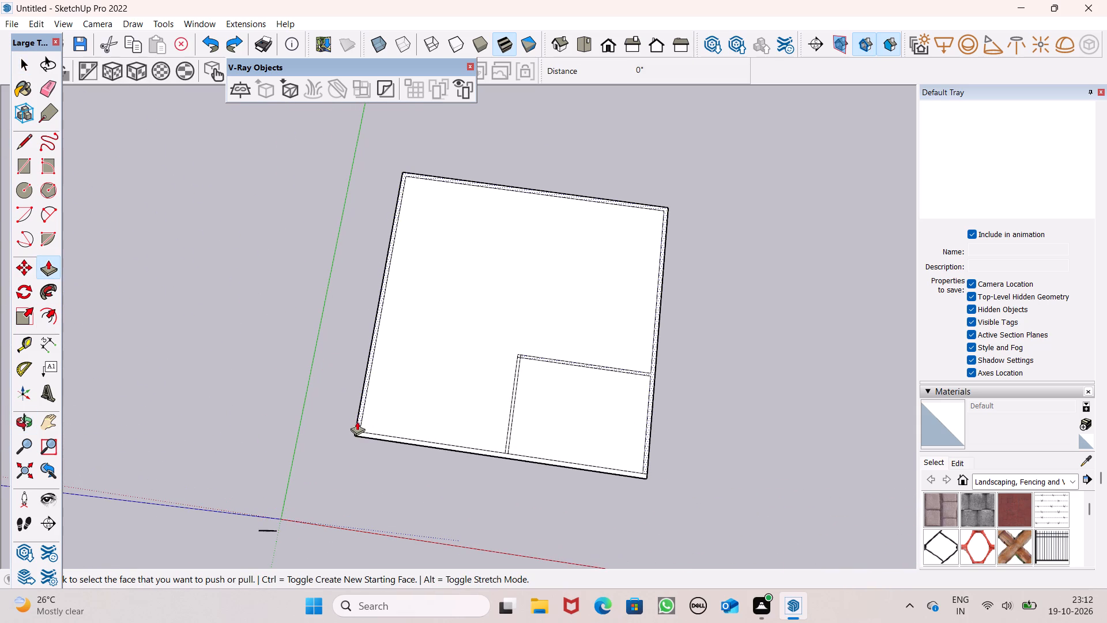
pyautogui.keyDown('ctrl'); pyautogui.moveTo(356, 419); pyautogui.dragTo(349, 403); pyautogui.keyUp('ctrl')
pyautogui.moveTo(406, 442); pyautogui.dragTo(408, 382, button='middle')
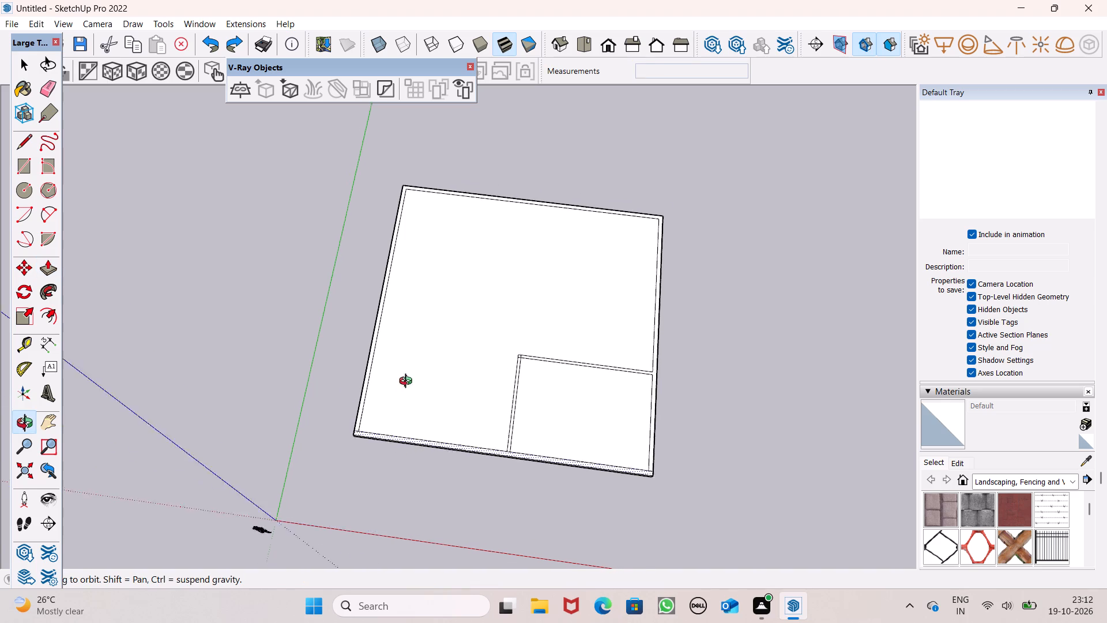
pyautogui.moveTo(408, 382); pyautogui.dragTo(426, 276, button='middle')
pyautogui.scroll(6, 348, 423)
pyautogui.moveTo(386, 416); pyautogui.dragTo(376, 472, button='middle')
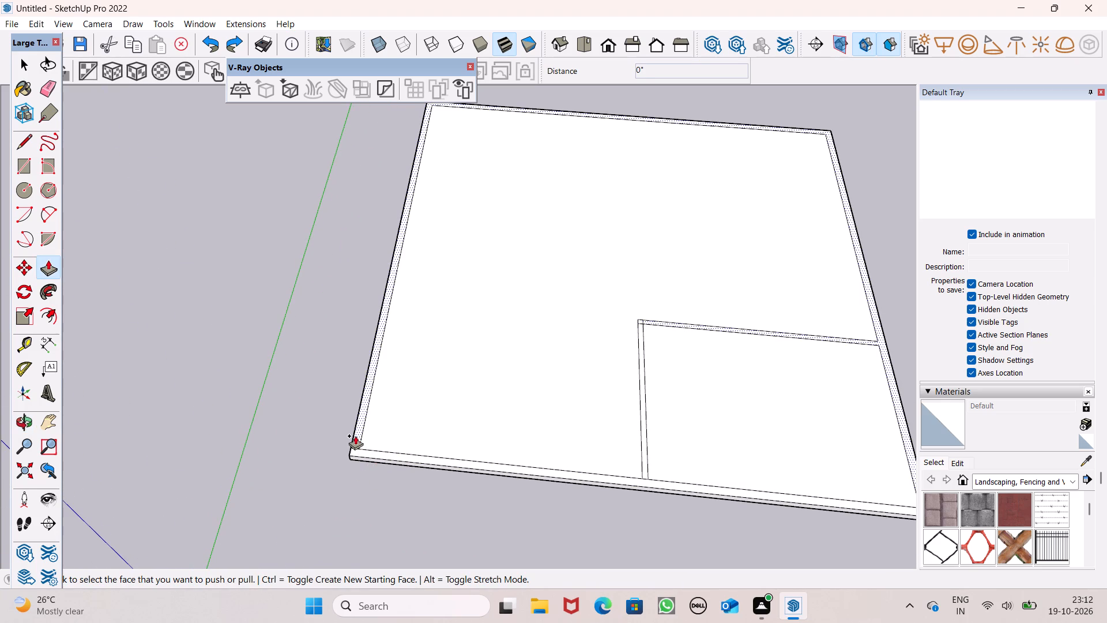
pyautogui.moveTo(355, 436); pyautogui.dragTo(333, 345)
pyautogui.write("15'")
pyautogui.press('Return')
# Raise the corner room's remaining side partition level with the top of its rear partition.
pyautogui.scroll(-9, 325, 354)
pyautogui.moveTo(364, 376); pyautogui.dragTo(376, 219, button='middle')
pyautogui.moveTo(464, 278); pyautogui.dragTo(459, 242, button='middle')
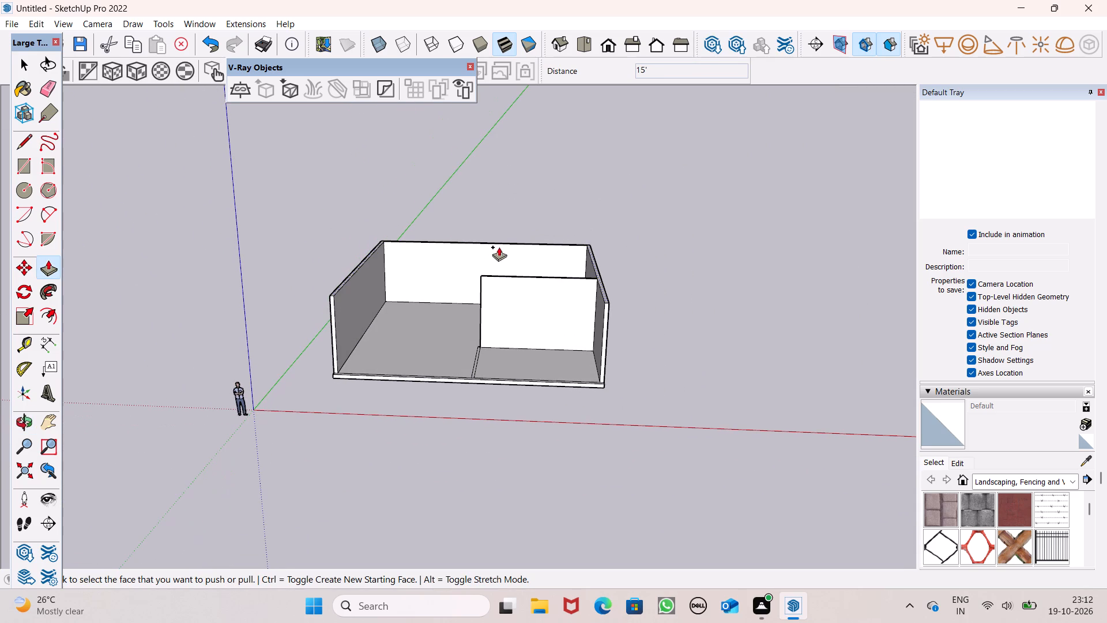
pyautogui.scroll(-2, 504, 247)
pyautogui.moveTo(549, 300); pyautogui.dragTo(557, 521, button='middle')
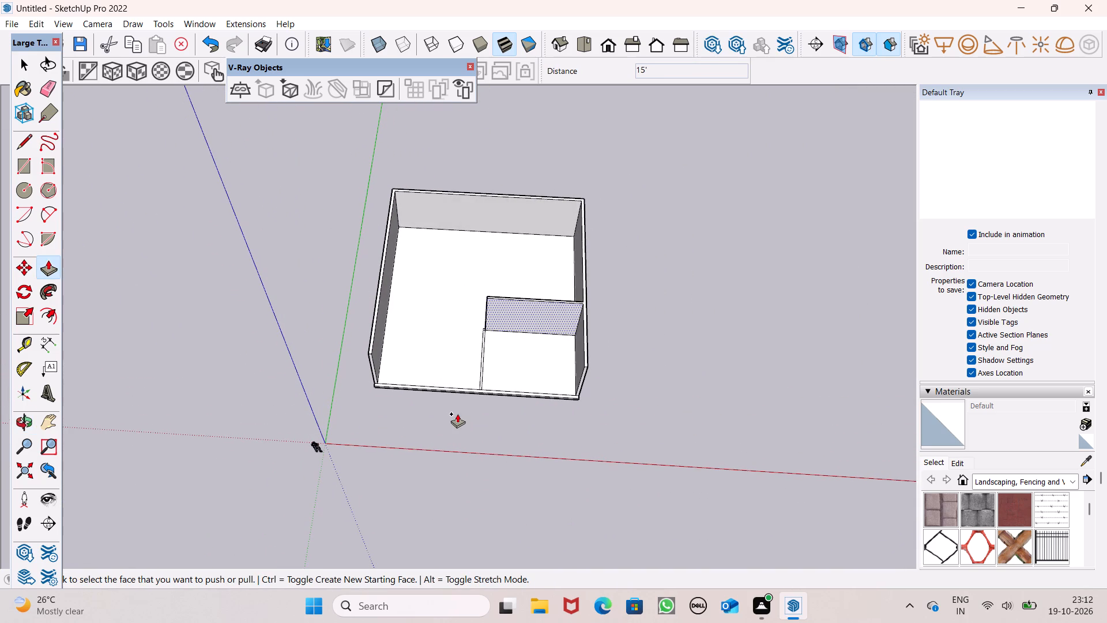
pyautogui.scroll(1, 453, 333)
pyautogui.moveTo(460, 348); pyautogui.dragTo(474, 432, button='middle')
pyautogui.scroll(-2, 452, 328)
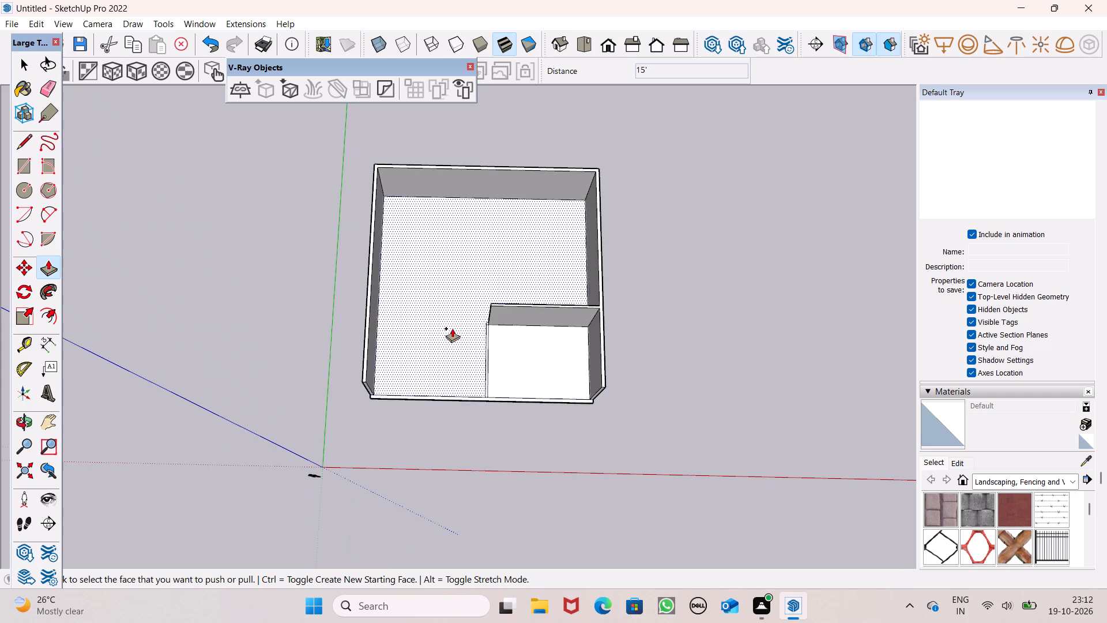
pyautogui.scroll(-3, 452, 328)
pyautogui.scroll(6, 474, 244)
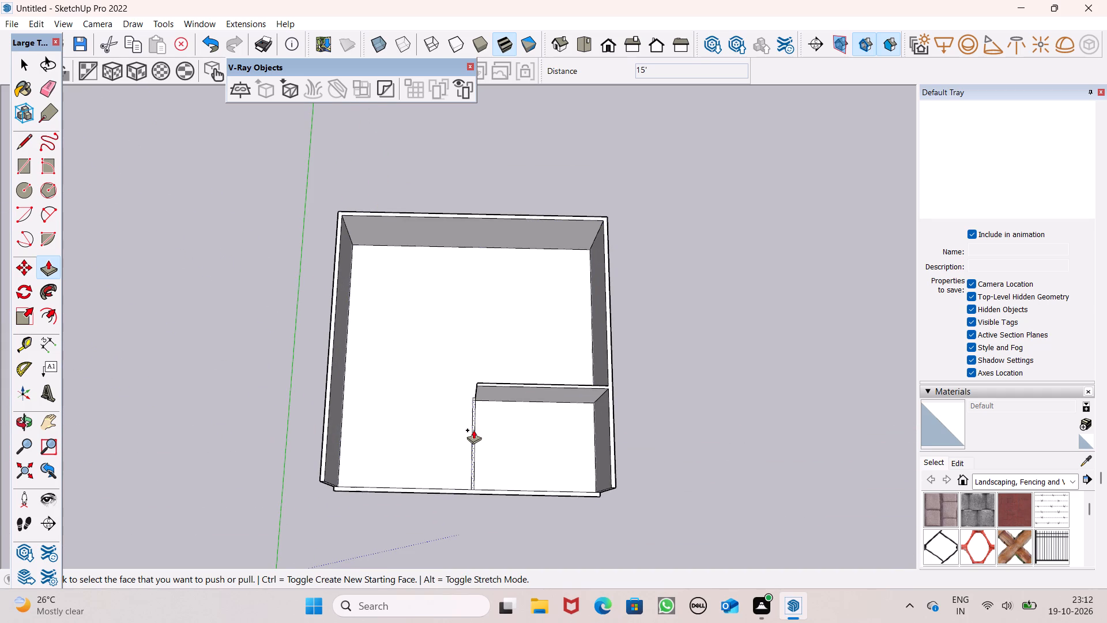
pyautogui.moveTo(473, 430); pyautogui.dragTo(544, 386)
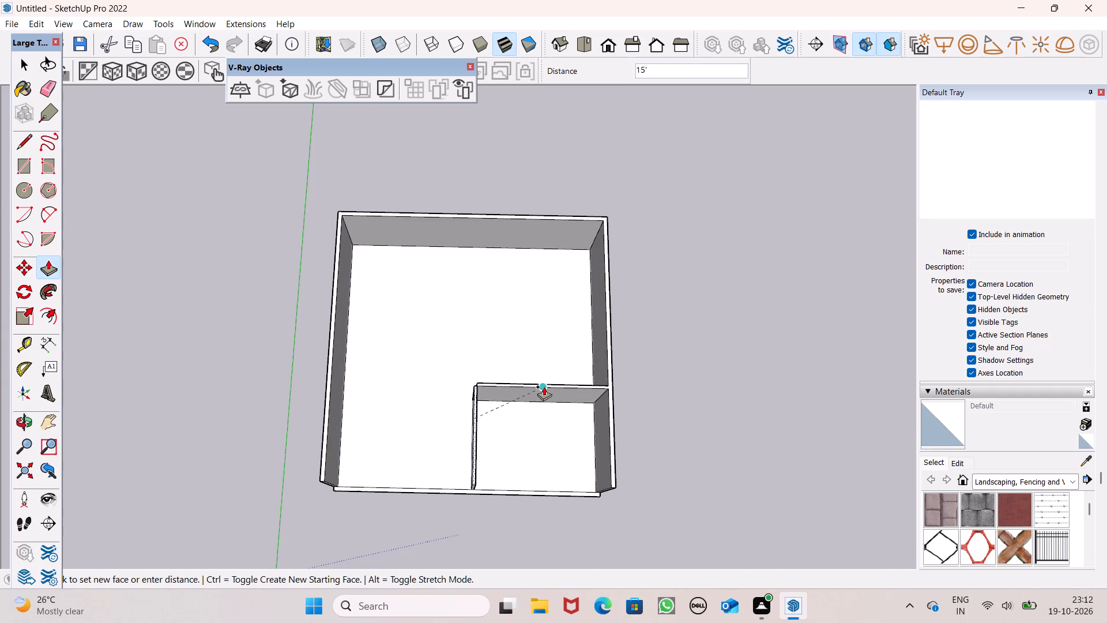
# Extend the end face of the room's rear partition by 6" to fill the gap where the two partitions meet.
pyautogui.scroll(1, 446, 389)
pyautogui.moveTo(446, 390); pyautogui.dragTo(574, 429, button='middle')
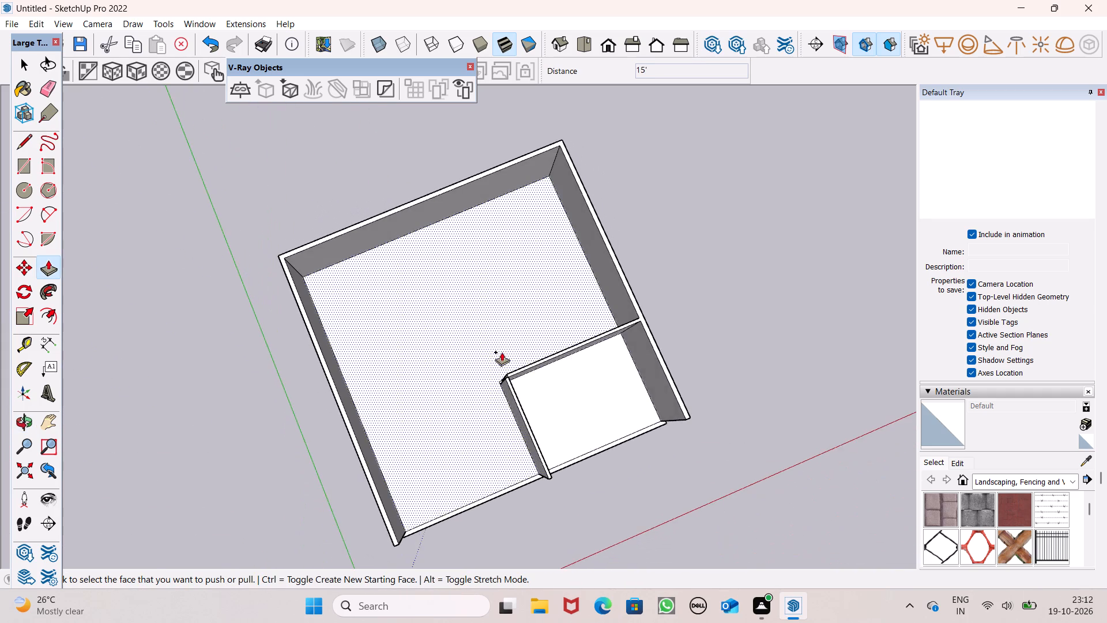
pyautogui.scroll(5, 500, 351)
pyautogui.scroll(14, 489, 406)
pyautogui.moveTo(544, 412); pyautogui.dragTo(551, 432, button='middle')
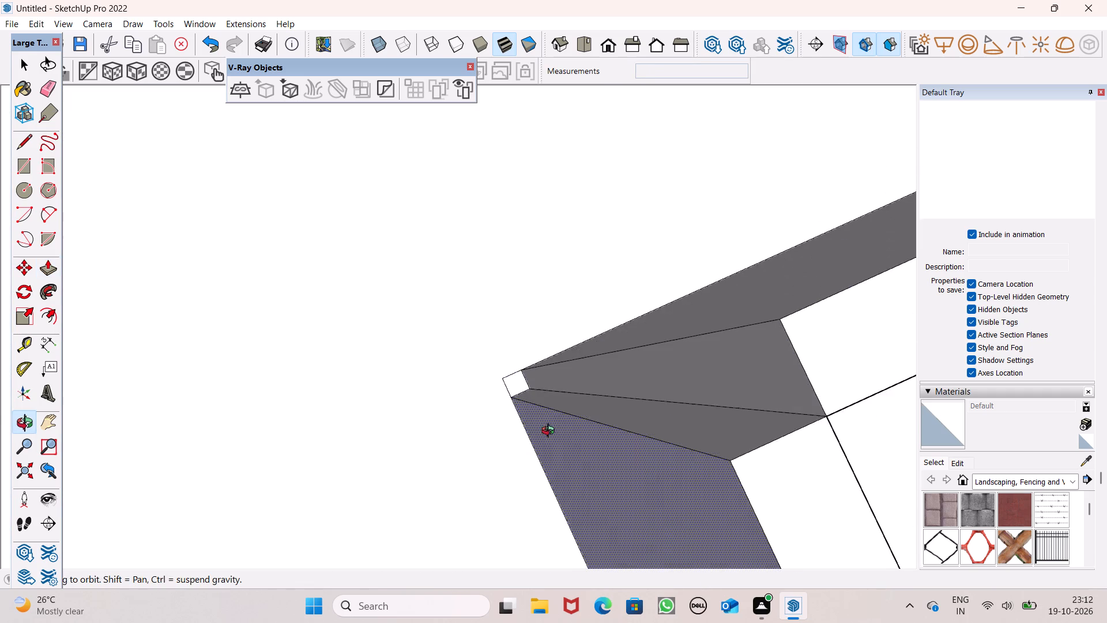
pyautogui.moveTo(551, 432); pyautogui.dragTo(552, 432, button='middle')
pyautogui.keyDown('ctrl'); pyautogui.moveTo(589, 372); pyautogui.dragTo(582, 384); pyautogui.keyUp('ctrl')
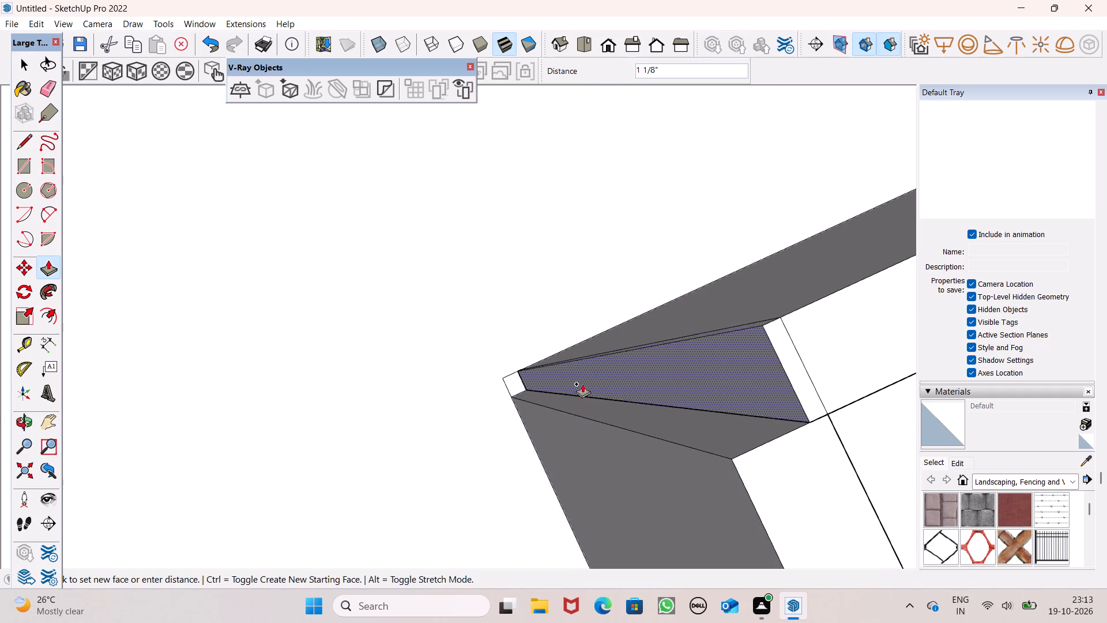
pyautogui.keyDown('ctrl'); pyautogui.moveTo(582, 384); pyautogui.dragTo(570, 423); pyautogui.keyUp('ctrl')
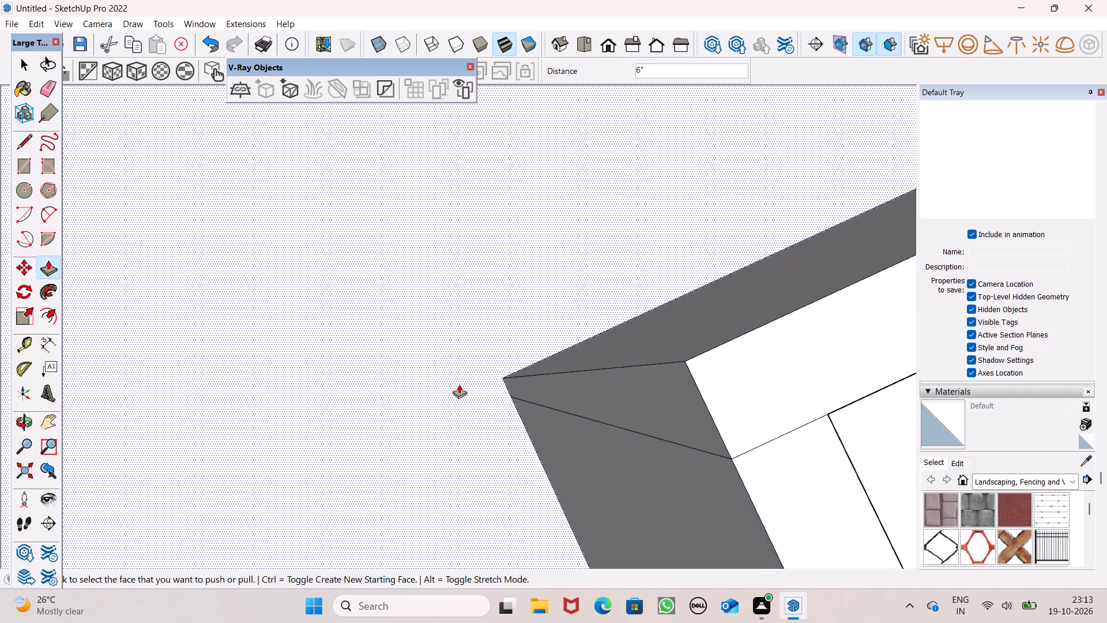
# Examine the rebuilt walls and the corner room partitions from above, from the front and at a low angle.
pyautogui.scroll(-6, 440, 356)
pyautogui.scroll(-5, 384, 302)
pyautogui.moveTo(453, 373); pyautogui.dragTo(235, 222, button='middle')
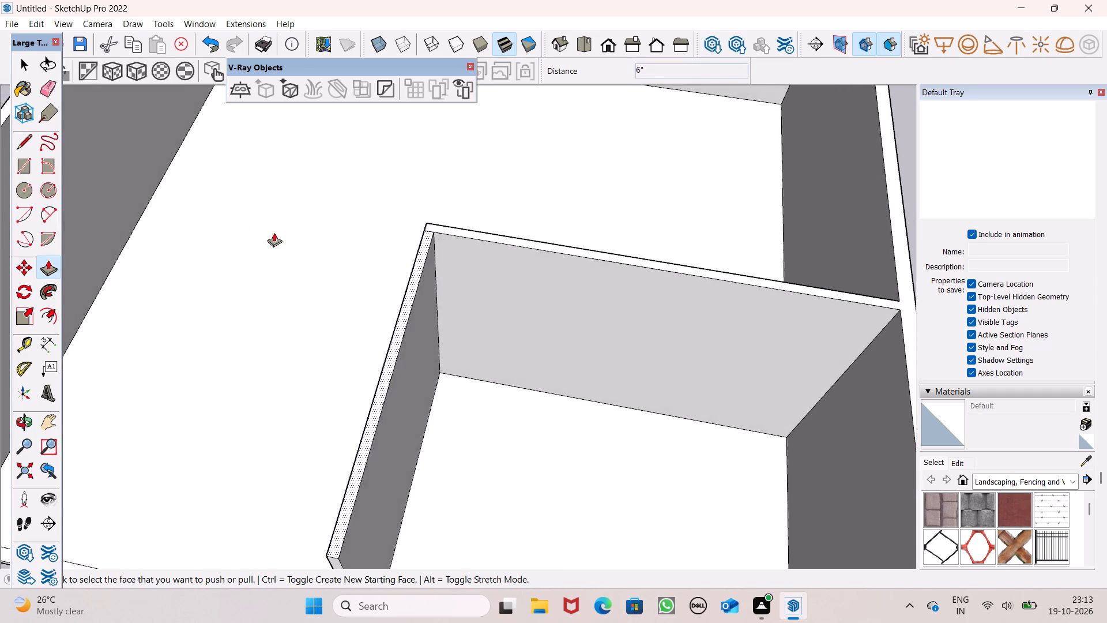
pyautogui.scroll(-5, 322, 259)
pyautogui.scroll(-5, 380, 250)
pyautogui.moveTo(387, 262); pyautogui.dragTo(411, 177, button='middle')
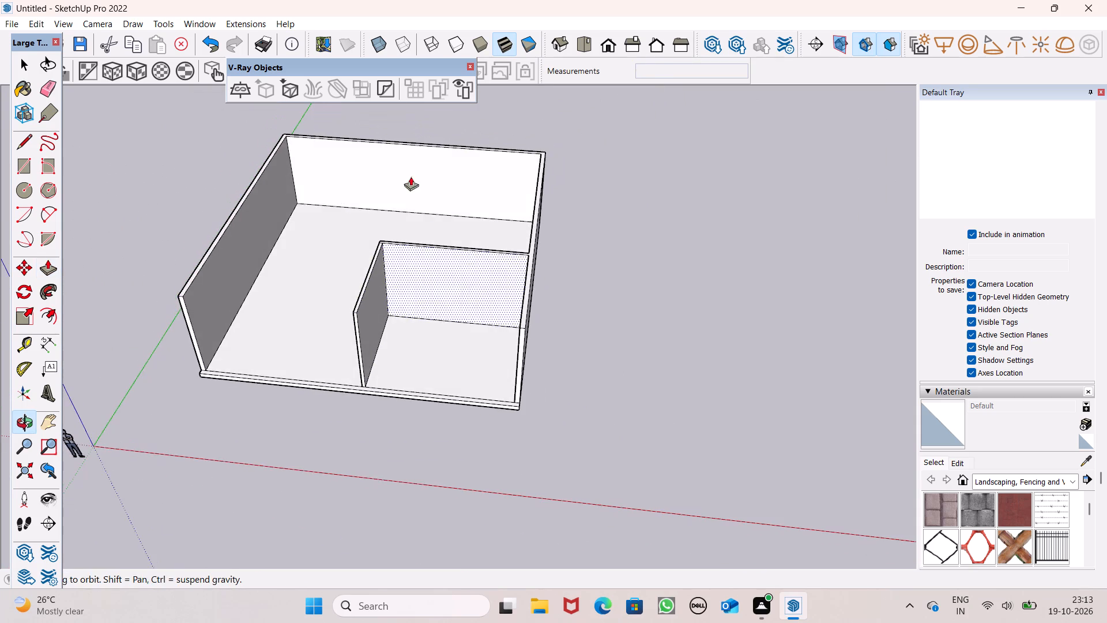
pyautogui.scroll(-2, 426, 201)
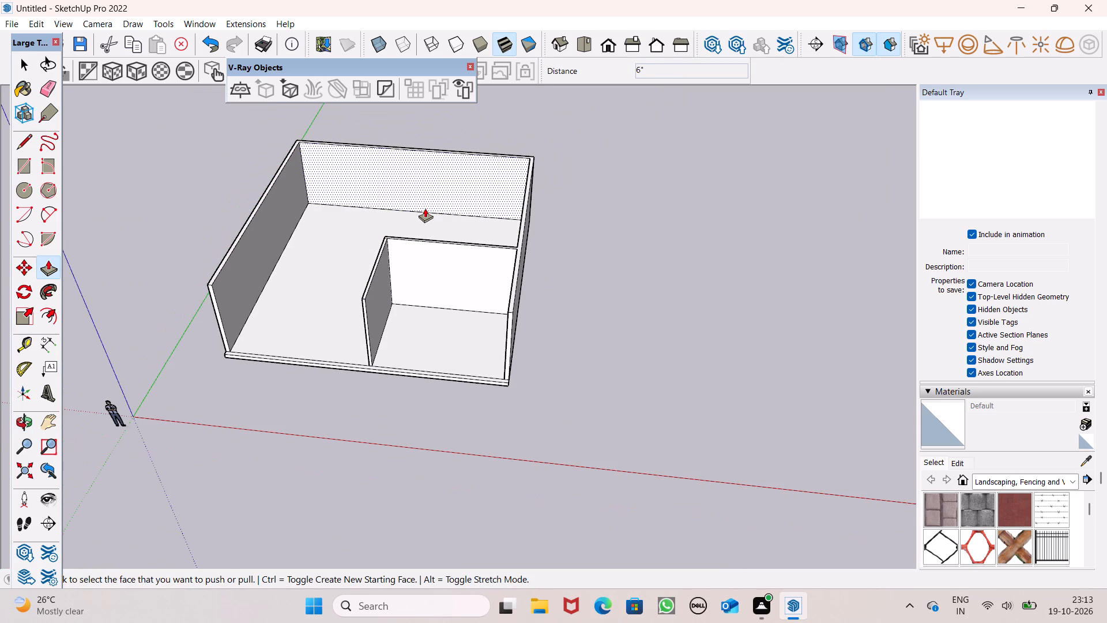
pyautogui.scroll(-8, 432, 216)
pyautogui.scroll(3, 364, 188)
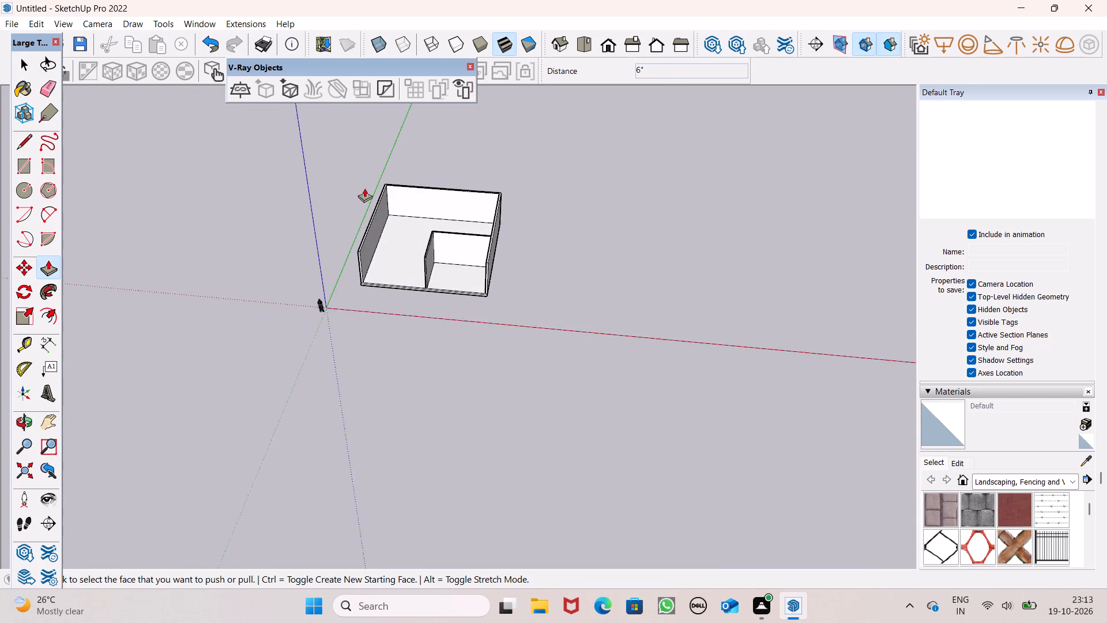
pyautogui.scroll(4, 364, 188)
pyautogui.moveTo(392, 233); pyautogui.dragTo(399, 142, button='middle')
pyautogui.scroll(-2, 459, 220)
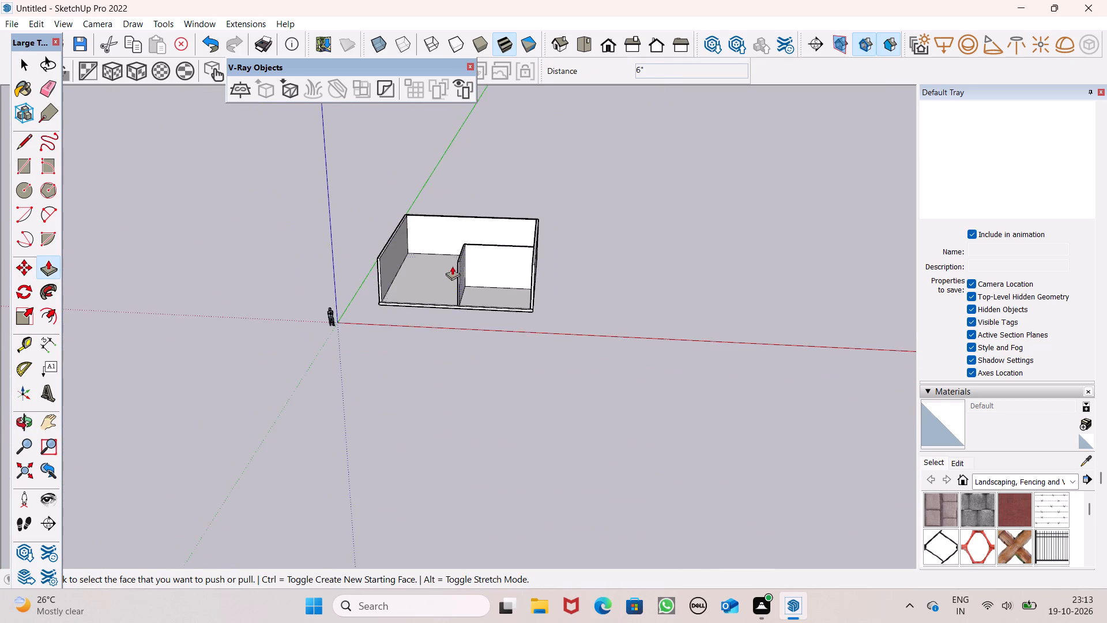
pyautogui.moveTo(452, 266); pyautogui.dragTo(458, 216, button='middle')
pyautogui.moveTo(508, 237); pyautogui.dragTo(507, 207, button='middle')
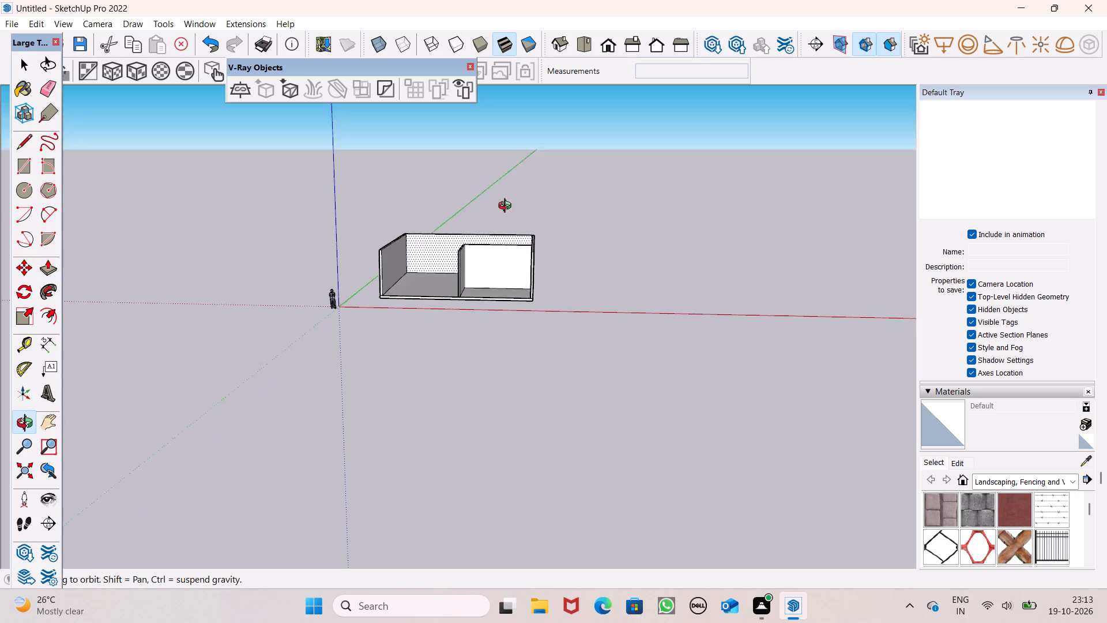
pyautogui.moveTo(507, 207); pyautogui.dragTo(506, 168, button='middle')
pyautogui.scroll(-2, 511, 197)
pyautogui.moveTo(528, 230); pyautogui.dragTo(559, 435, button='middle')
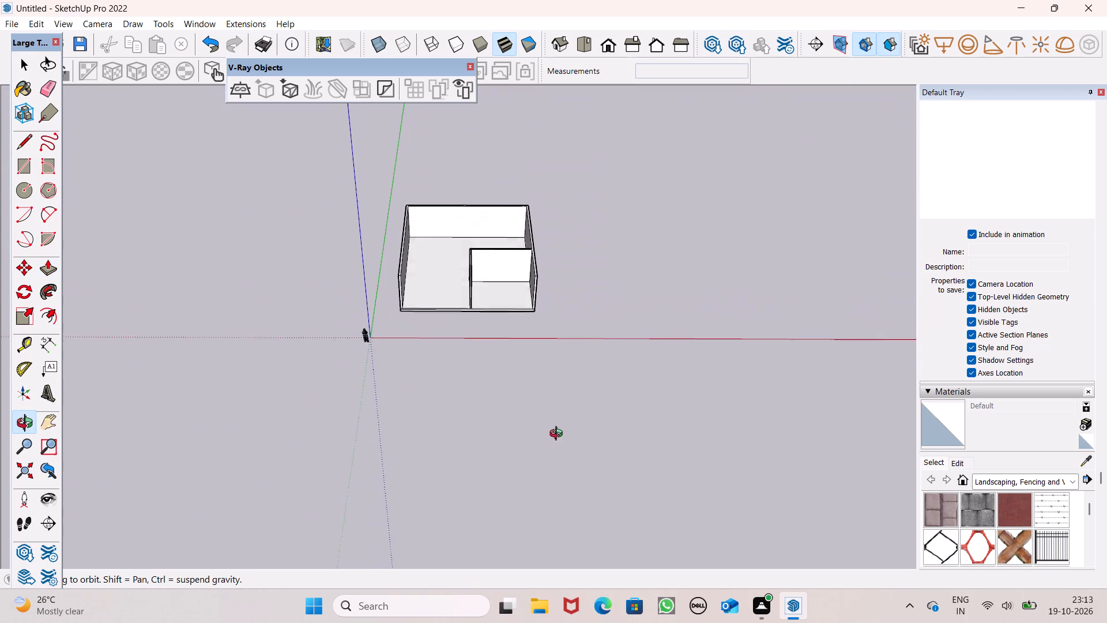
pyautogui.moveTo(559, 435); pyautogui.dragTo(525, 467, button='middle')
pyautogui.moveTo(386, 268); pyautogui.dragTo(385, 268, button='middle')
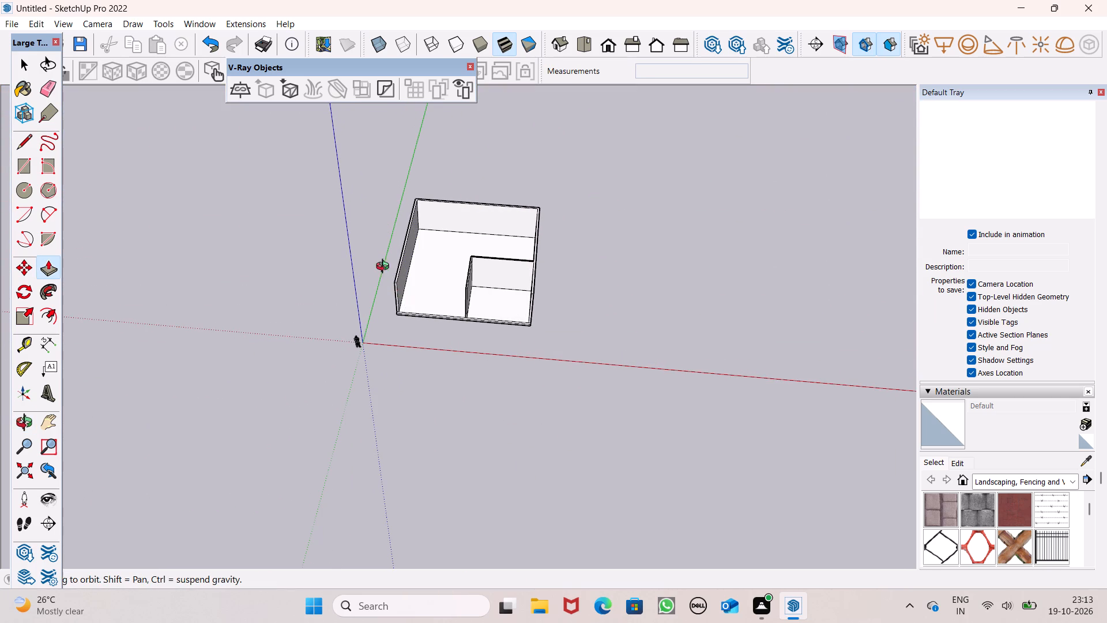
pyautogui.moveTo(385, 268); pyautogui.dragTo(352, 303, button='middle')
pyautogui.scroll(-2, 315, 240)
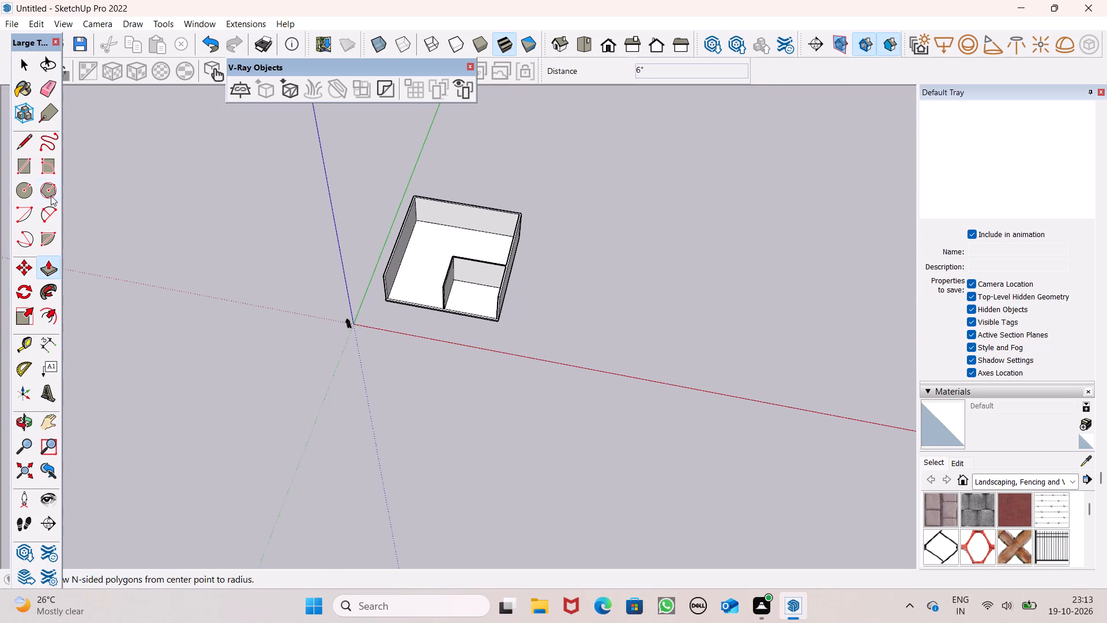
# Outline a rectangle about 9' 2" wide on the floor with two lines, at the front corner opposite the partitioned room.
pyautogui.click(20, 151)
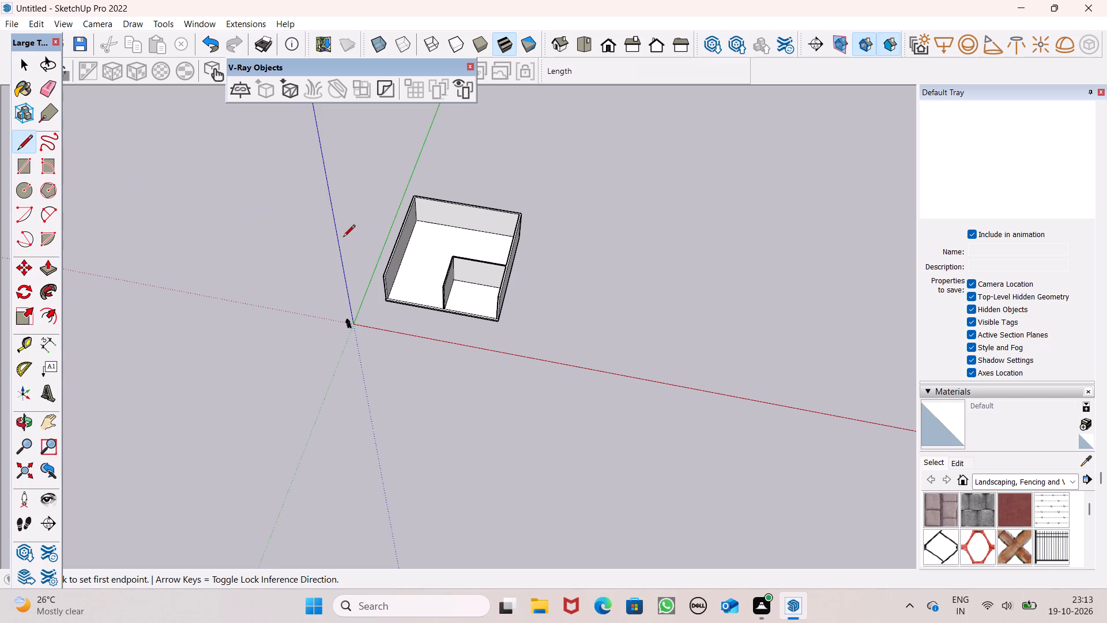
pyautogui.moveTo(343, 250); pyautogui.dragTo(379, 326, button='middle')
pyautogui.scroll(13, 402, 281)
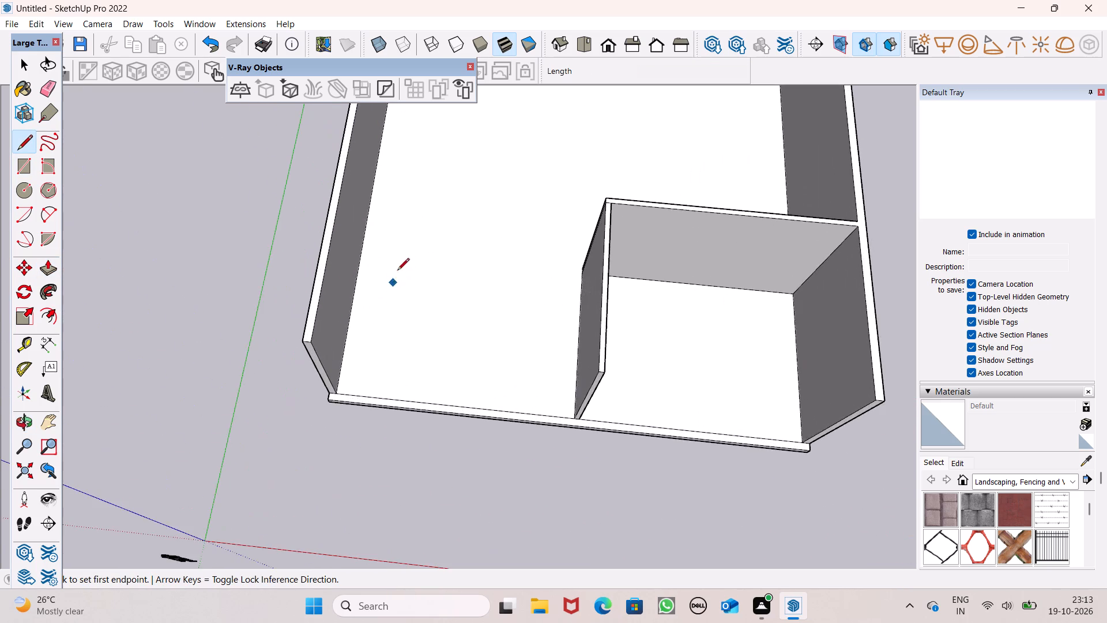
pyautogui.scroll(-4, 401, 268)
pyautogui.moveTo(402, 264); pyautogui.dragTo(383, 320, button='middle')
pyautogui.middleClick(383, 319)
pyautogui.scroll(1, 385, 318)
pyautogui.moveTo(405, 355); pyautogui.dragTo(404, 363, button='middle')
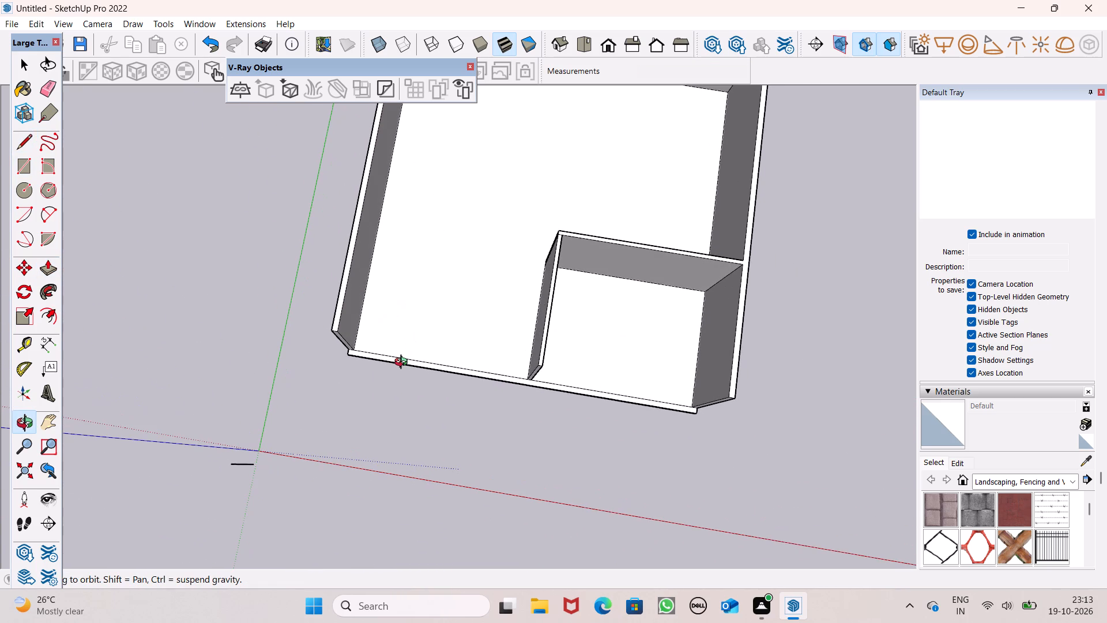
pyautogui.moveTo(404, 363); pyautogui.dragTo(404, 363, button='middle')
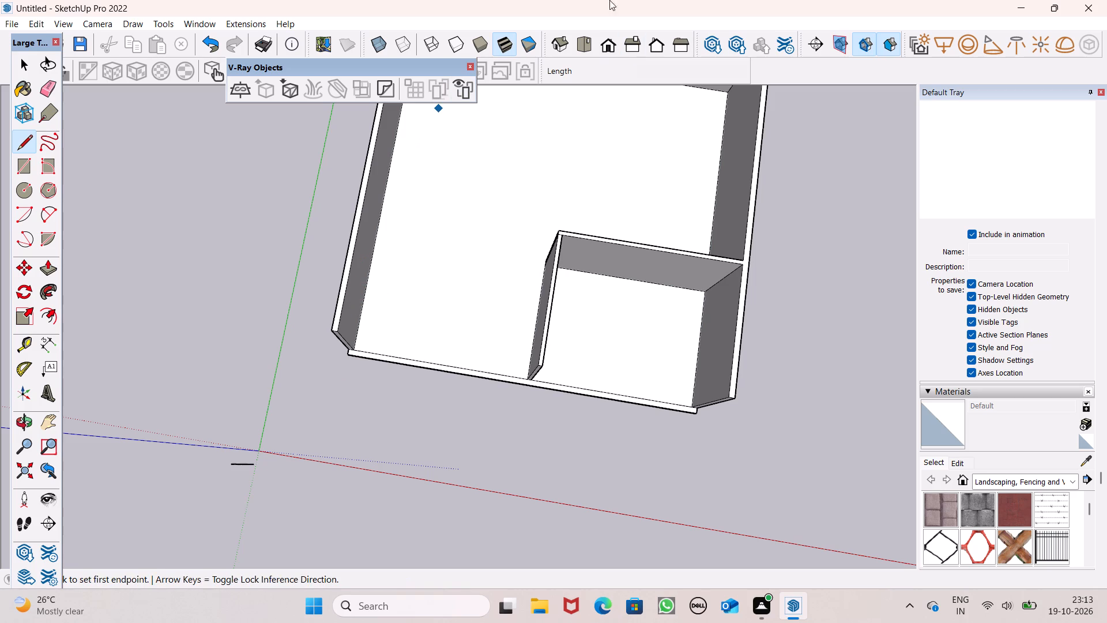
pyautogui.scroll(-1, 455, 274)
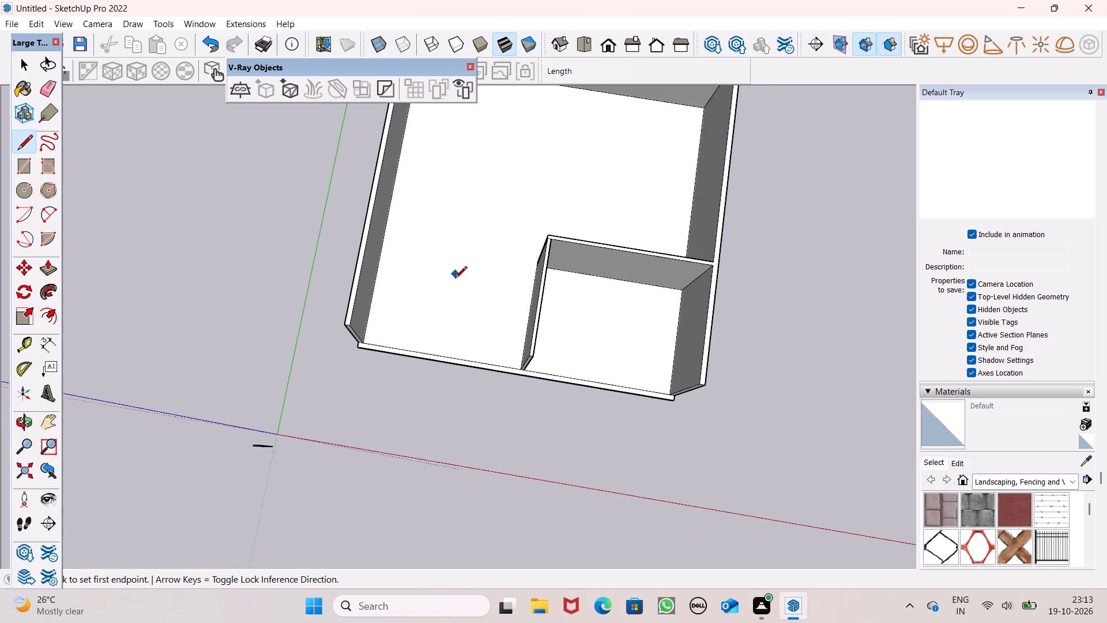
pyautogui.scroll(-2, 458, 283)
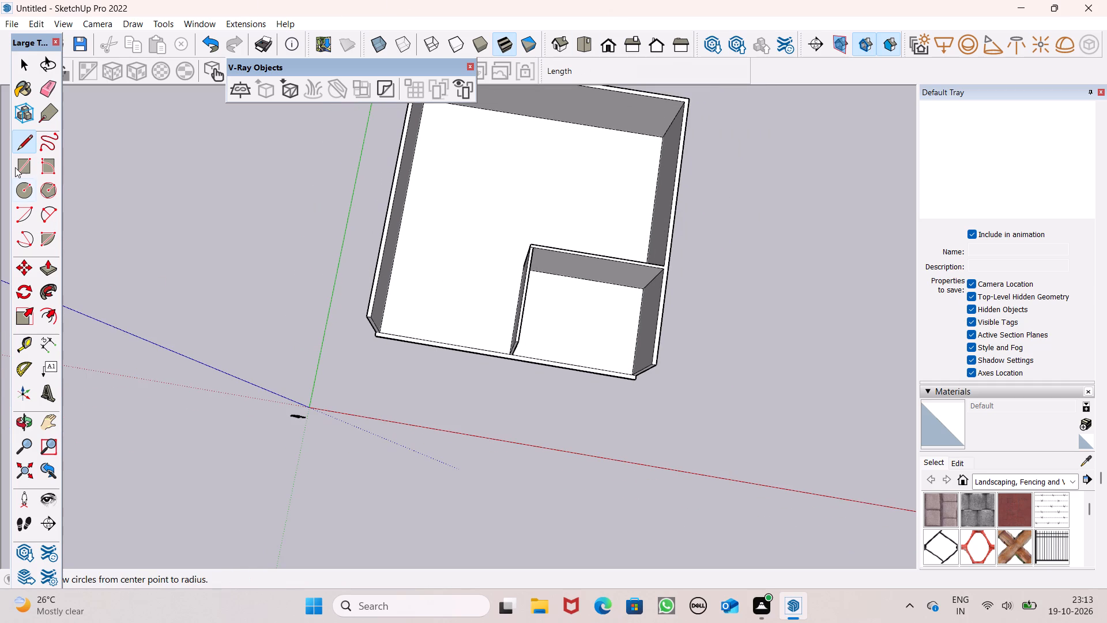
pyautogui.click(15, 167)
pyautogui.scroll(1, 405, 318)
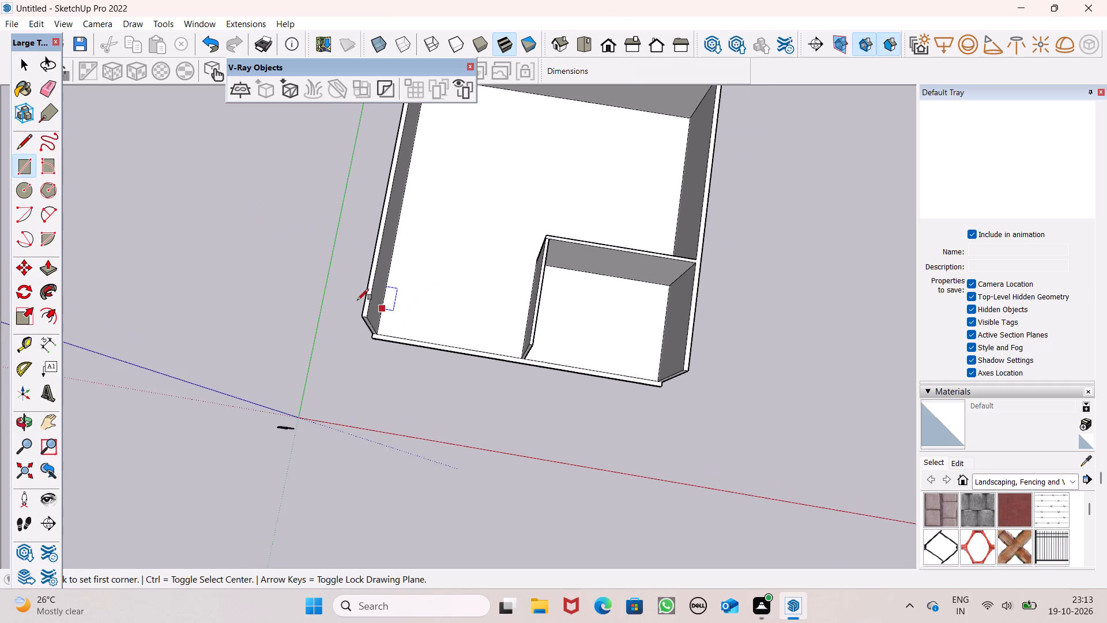
pyautogui.scroll(-2, 314, 281)
pyautogui.click(19, 149)
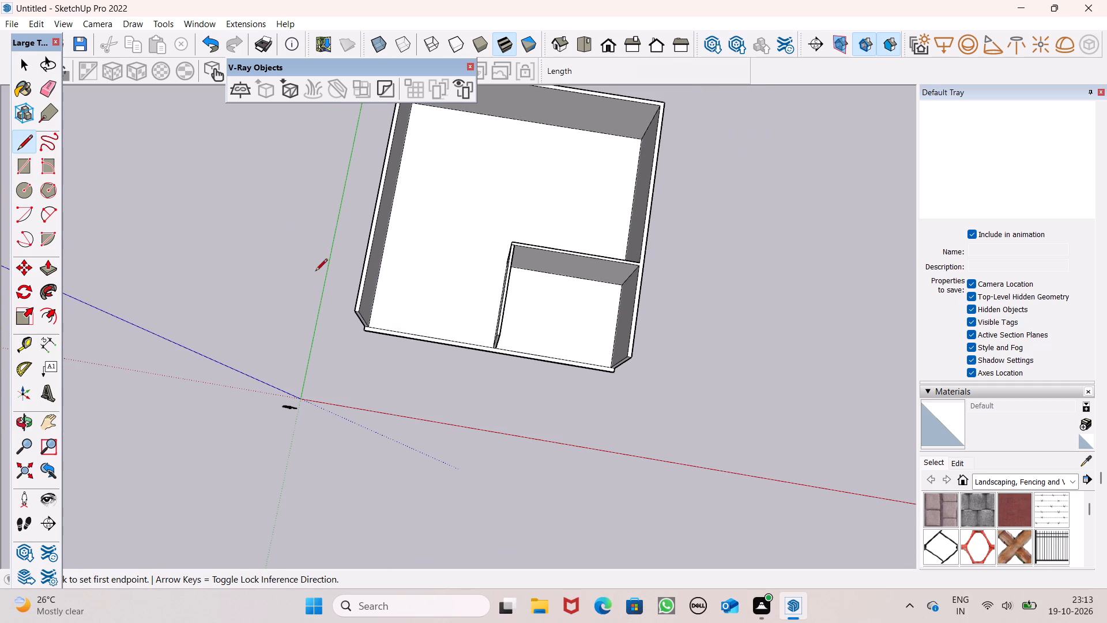
pyautogui.scroll(2, 315, 272)
pyautogui.scroll(6, 378, 302)
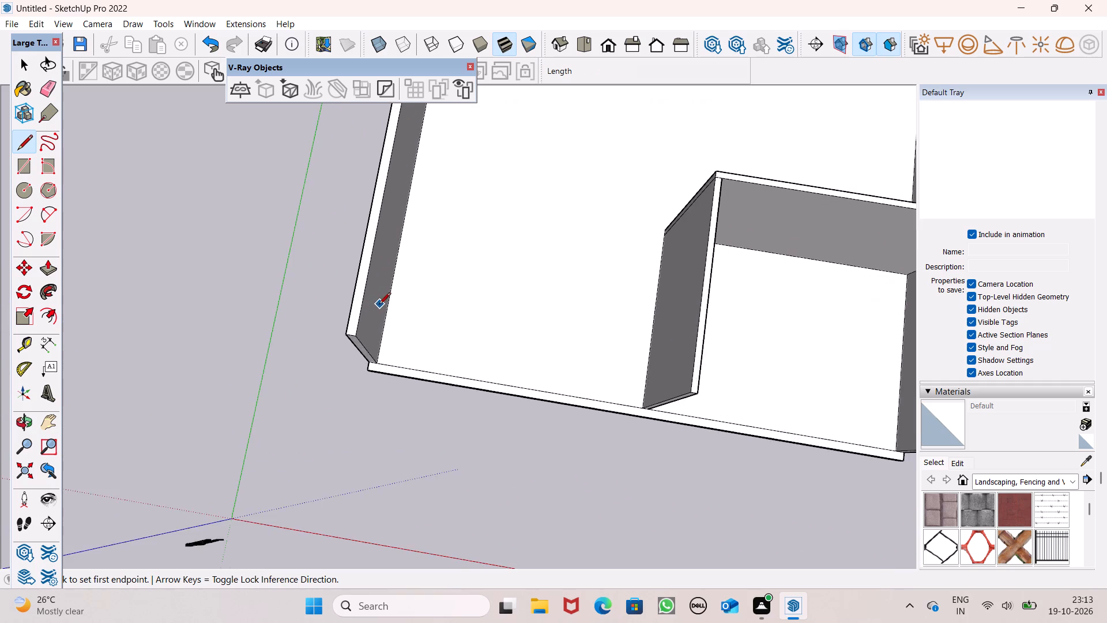
pyautogui.scroll(-1, 379, 305)
pyautogui.scroll(3, 409, 272)
pyautogui.click(387, 269)
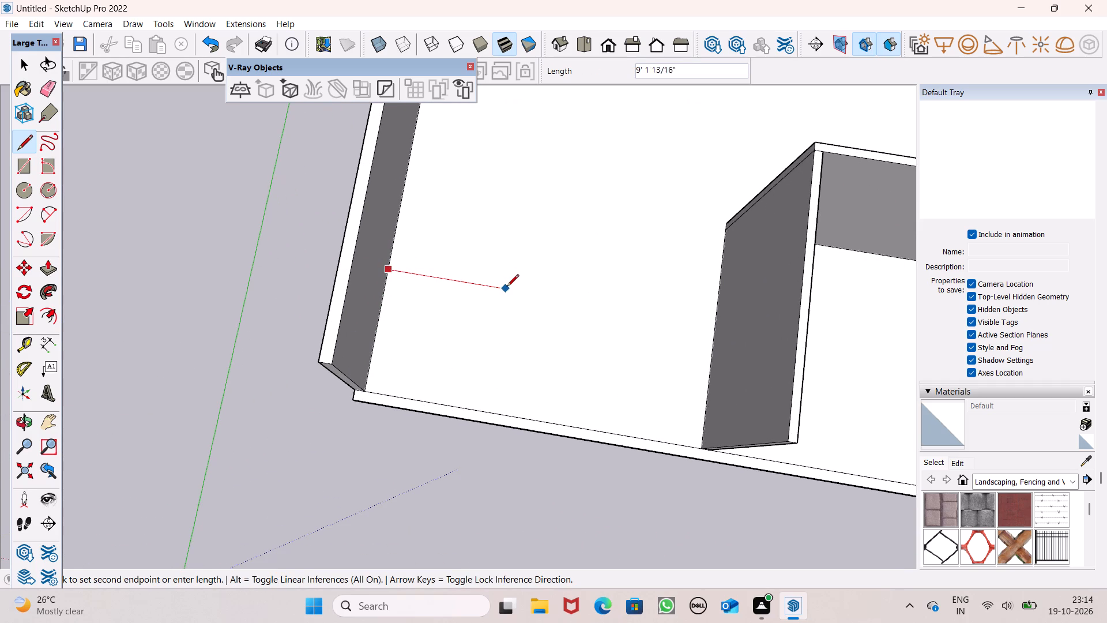
pyautogui.click(506, 288)
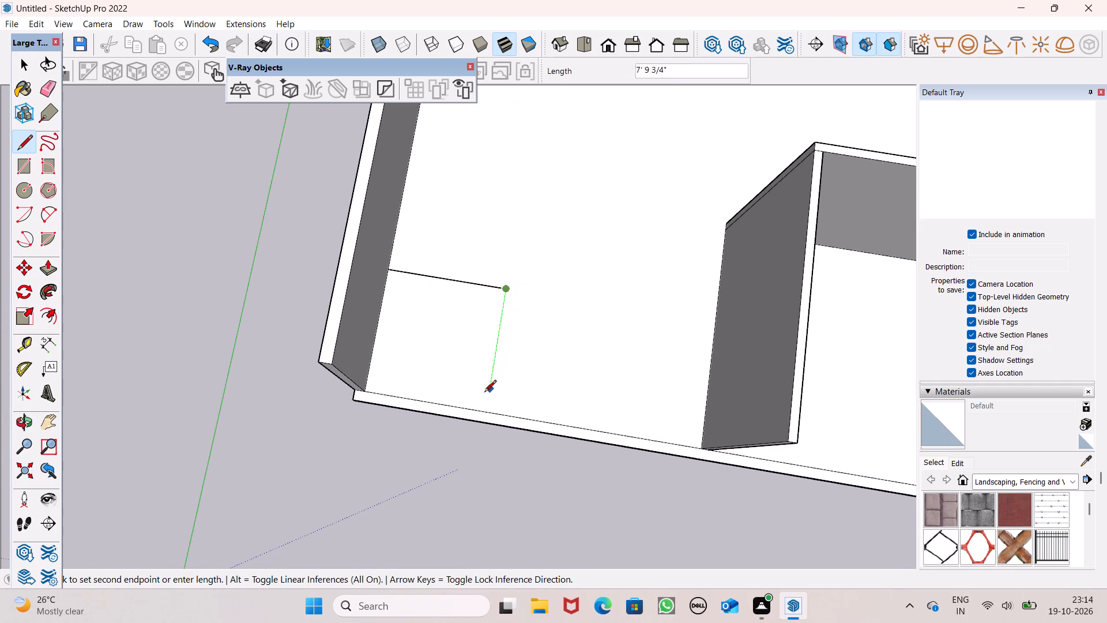
pyautogui.click(479, 410)
pyautogui.press('space')
pyautogui.scroll(-5, 411, 349)
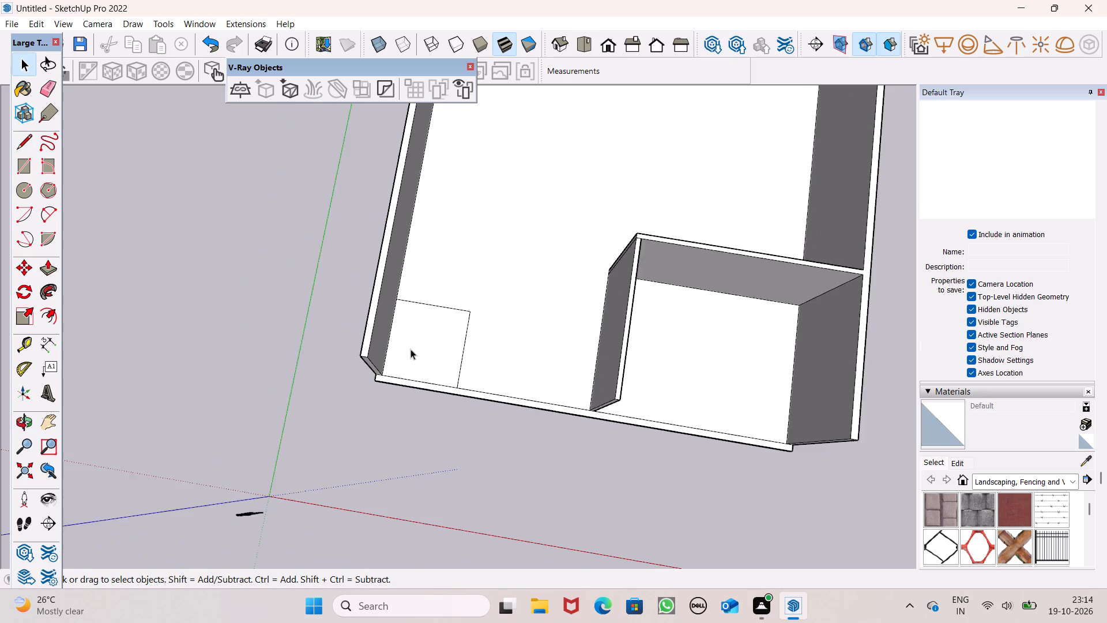
# Examine the outlined floor area, the surrounding walls and the corner room partitions from the front and from above.
pyautogui.scroll(-4, 408, 337)
pyautogui.moveTo(436, 347); pyautogui.dragTo(389, 192, button='middle')
pyautogui.moveTo(545, 273); pyautogui.dragTo(546, 231, button='middle')
pyautogui.scroll(1, 543, 261)
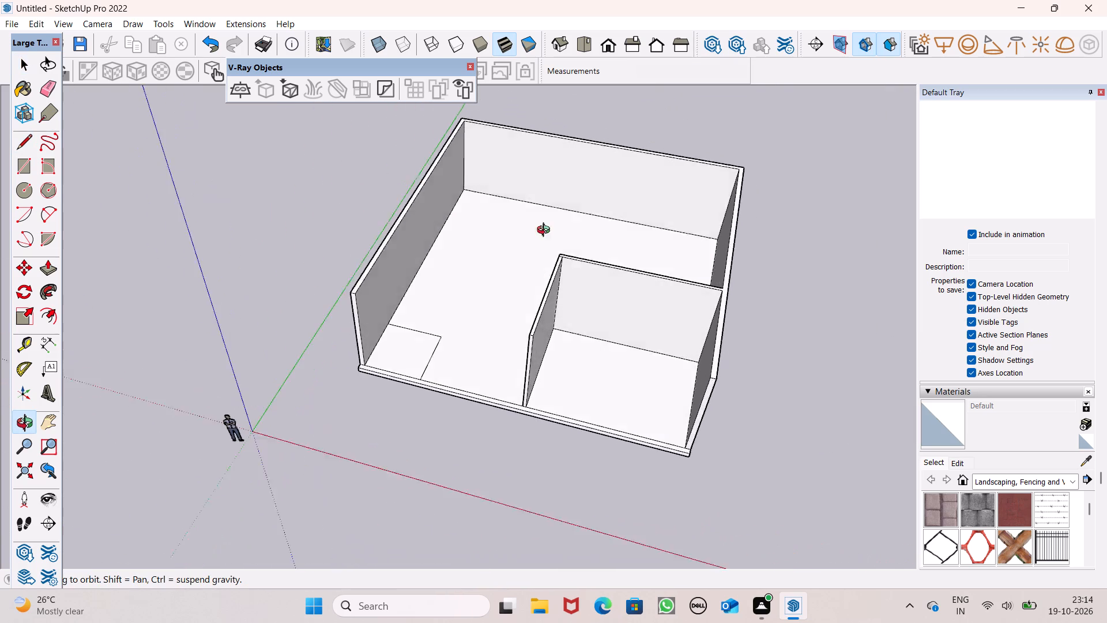
pyautogui.moveTo(546, 231); pyautogui.dragTo(567, 143, button='middle')
pyautogui.moveTo(557, 265); pyautogui.dragTo(651, 279, button='middle')
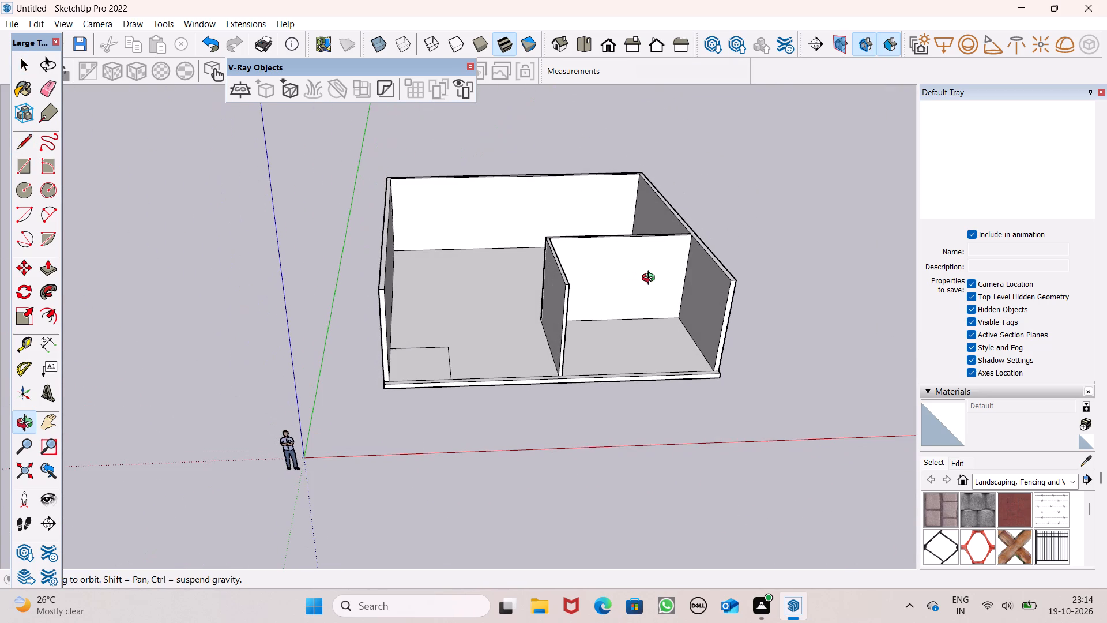
pyautogui.moveTo(651, 279); pyautogui.dragTo(581, 303, button='middle')
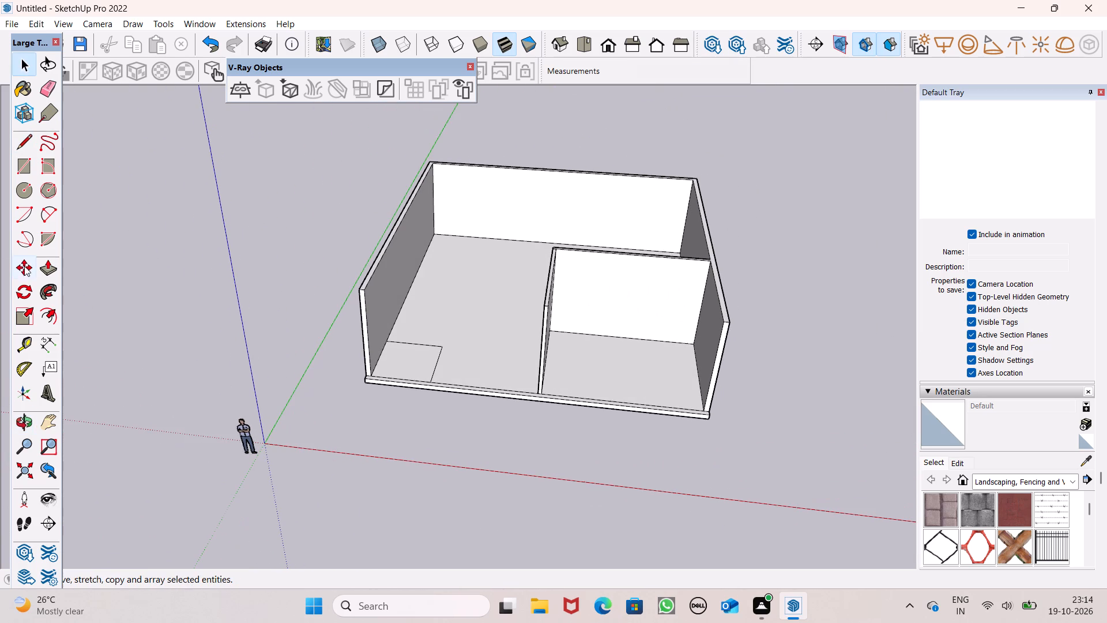
pyautogui.click(43, 270)
pyautogui.moveTo(362, 287); pyautogui.dragTo(429, 326, button='middle')
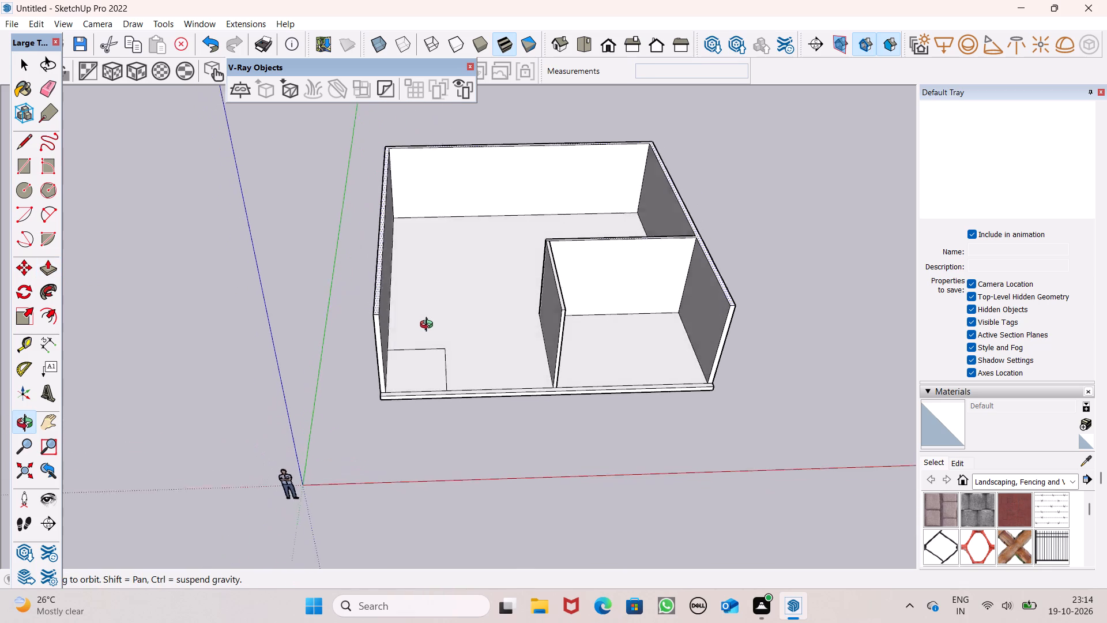
pyautogui.moveTo(429, 326); pyautogui.dragTo(413, 355, button='middle')
pyautogui.scroll(-2, 333, 314)
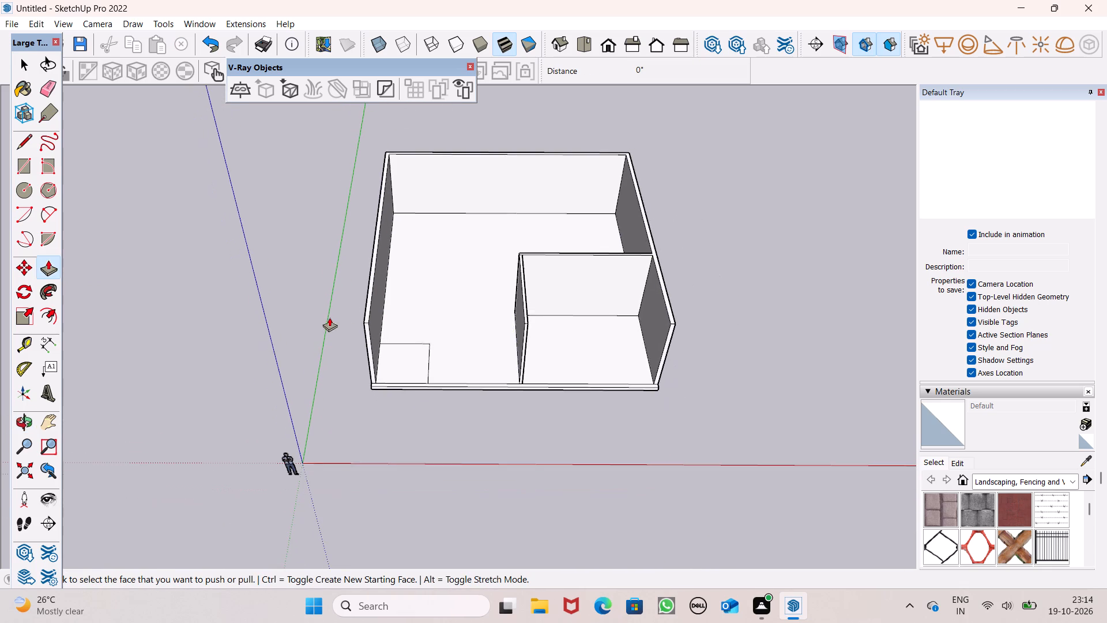
pyautogui.scroll(-5, 329, 317)
pyautogui.scroll(6, 458, 301)
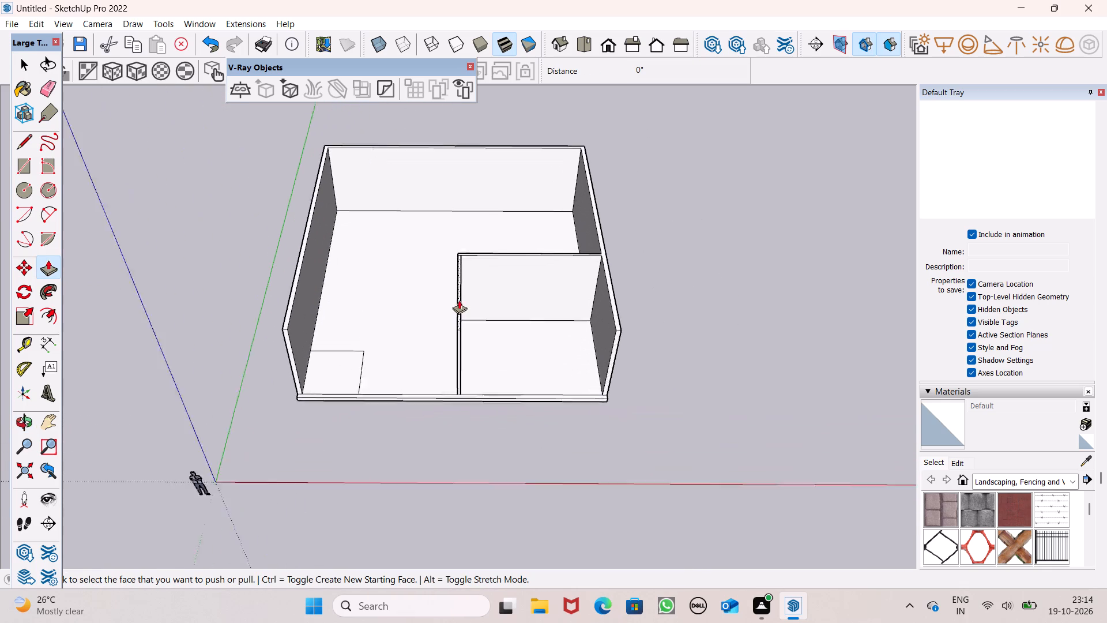
pyautogui.scroll(1, 459, 300)
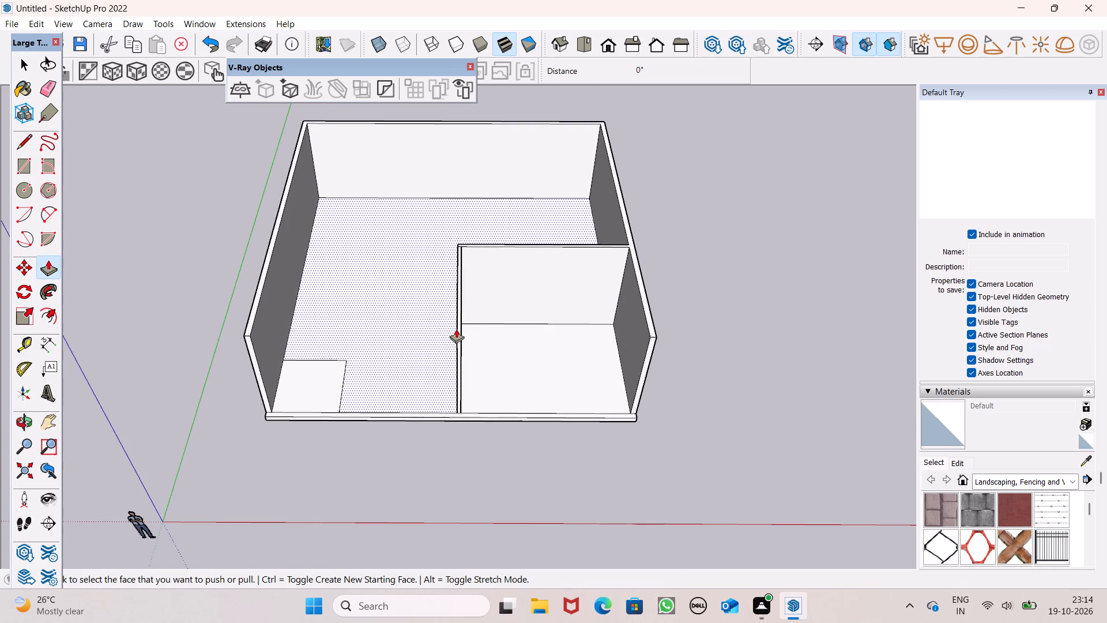
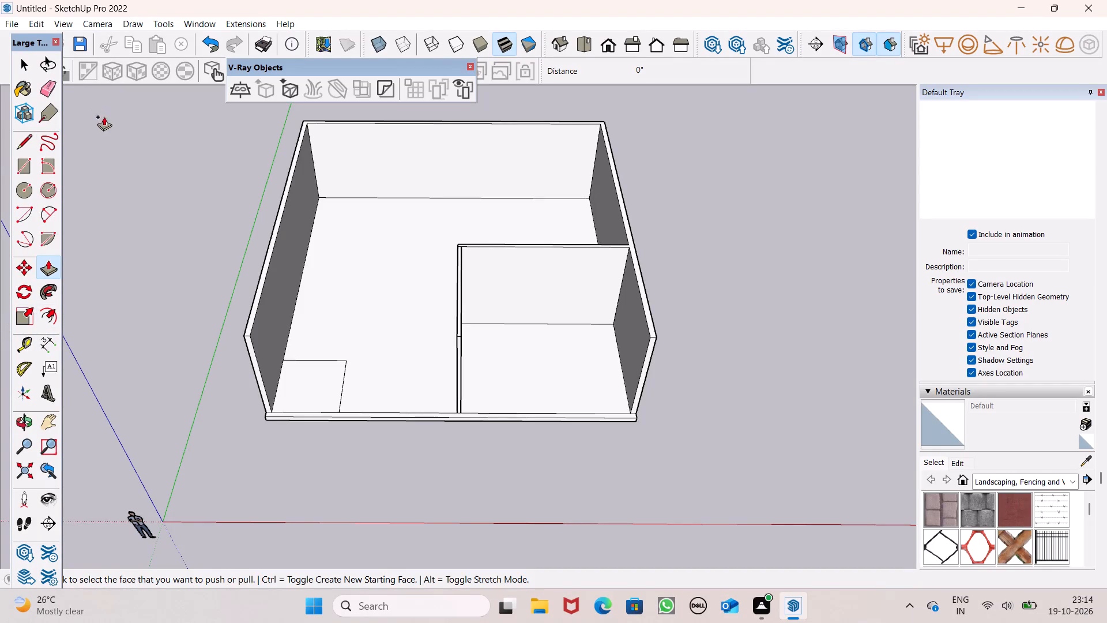
# Erase the leftover edge where the tops of the corner room's two partitions meet.
pyautogui.scroll(-2, 312, 155)
pyautogui.moveTo(426, 241); pyautogui.dragTo(416, 163, button='middle')
pyautogui.scroll(-3, 422, 170)
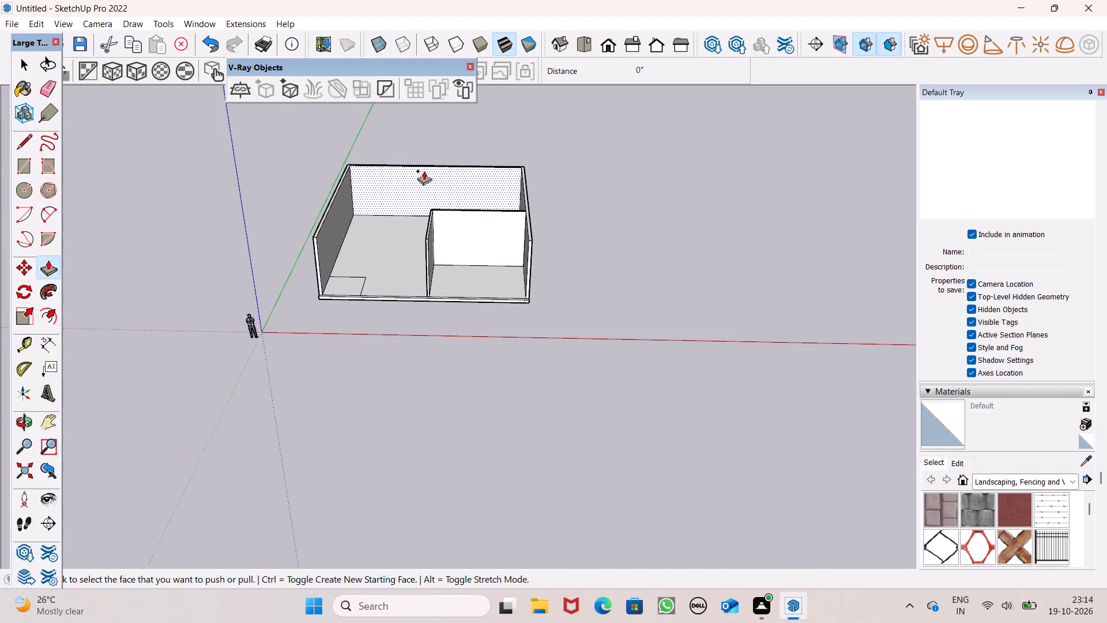
pyautogui.scroll(-1, 478, 183)
pyautogui.scroll(8, 417, 208)
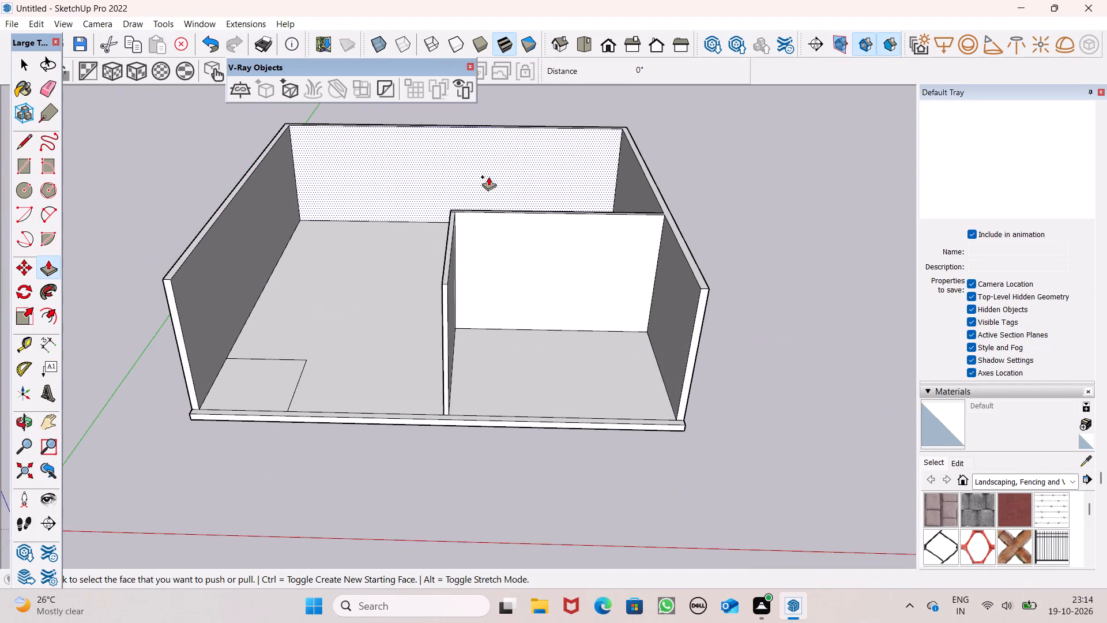
pyautogui.scroll(-5, 500, 178)
pyautogui.scroll(1, 522, 215)
pyautogui.moveTo(521, 217); pyautogui.dragTo(507, 388, button='middle')
pyautogui.scroll(5, 442, 291)
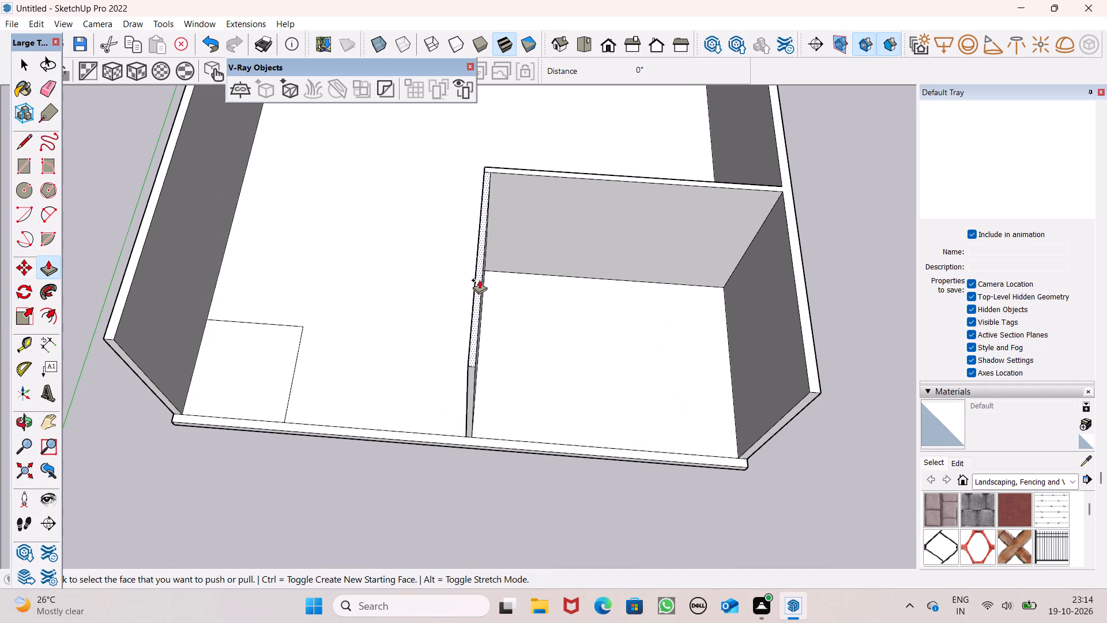
pyautogui.click(51, 88)
pyautogui.scroll(4, 449, 157)
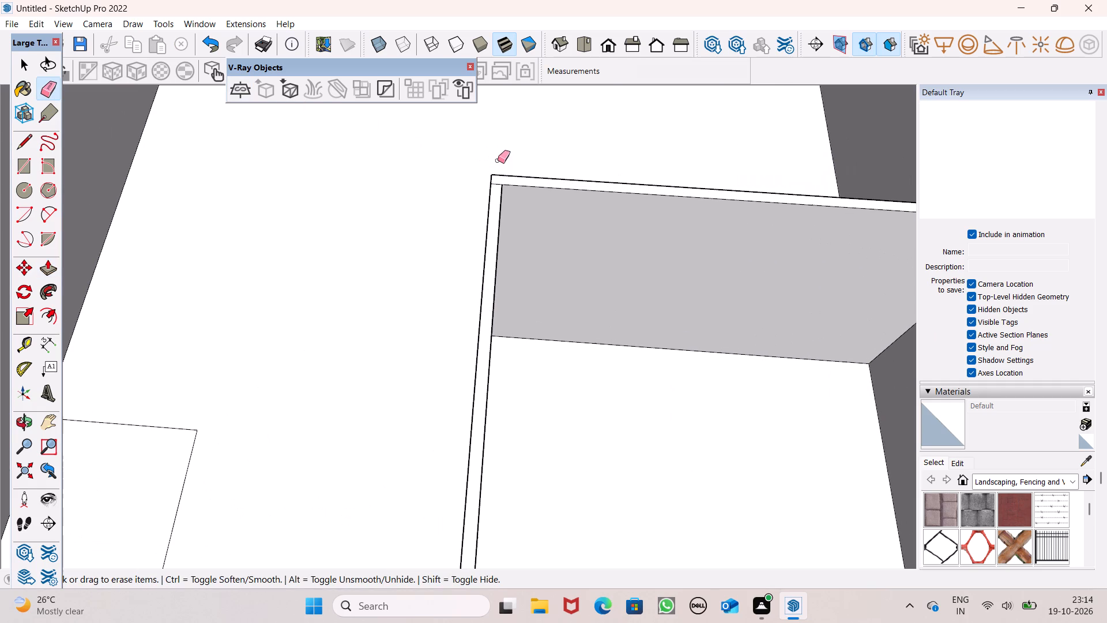
pyautogui.click(503, 182)
pyautogui.scroll(-6, 497, 156)
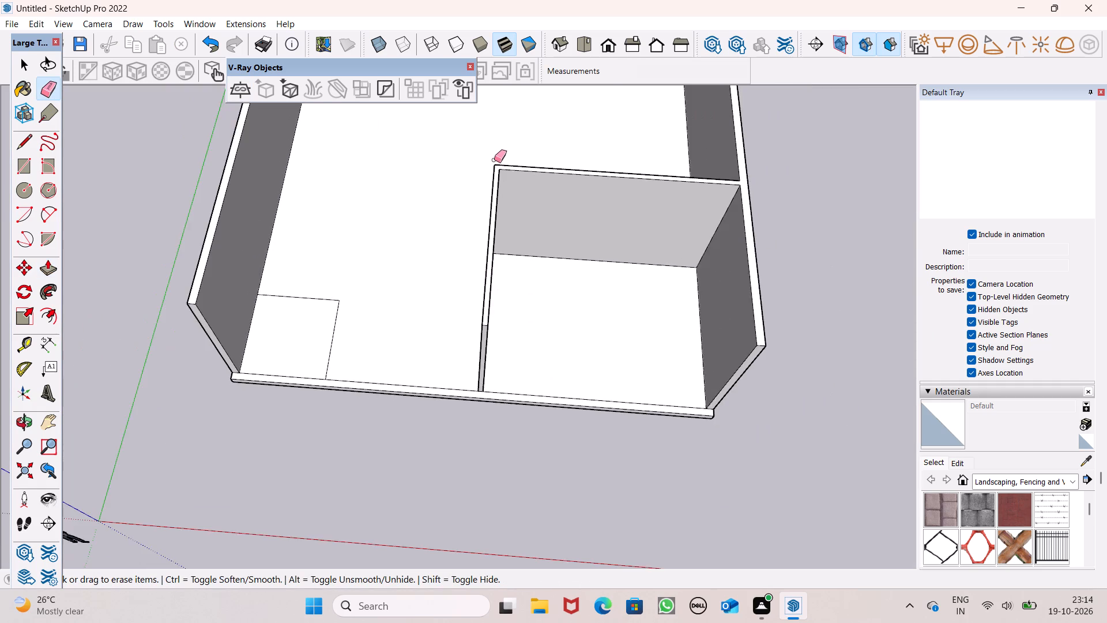
pyautogui.scroll(-3, 494, 161)
# Examine the corner room partitions, the open front side and the outlined floor area from the front and from above.
pyautogui.moveTo(45, 271); pyautogui.dragTo(52, 271)
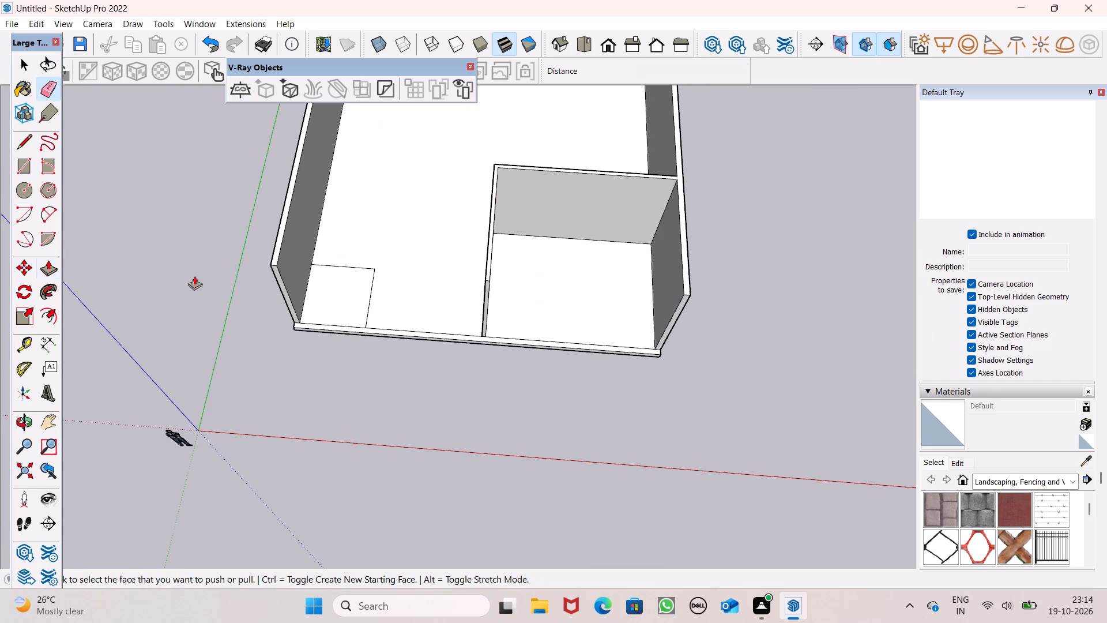
pyautogui.scroll(-2, 536, 178)
pyautogui.moveTo(514, 189); pyautogui.dragTo(478, 72, button='middle')
pyautogui.scroll(1, 485, 159)
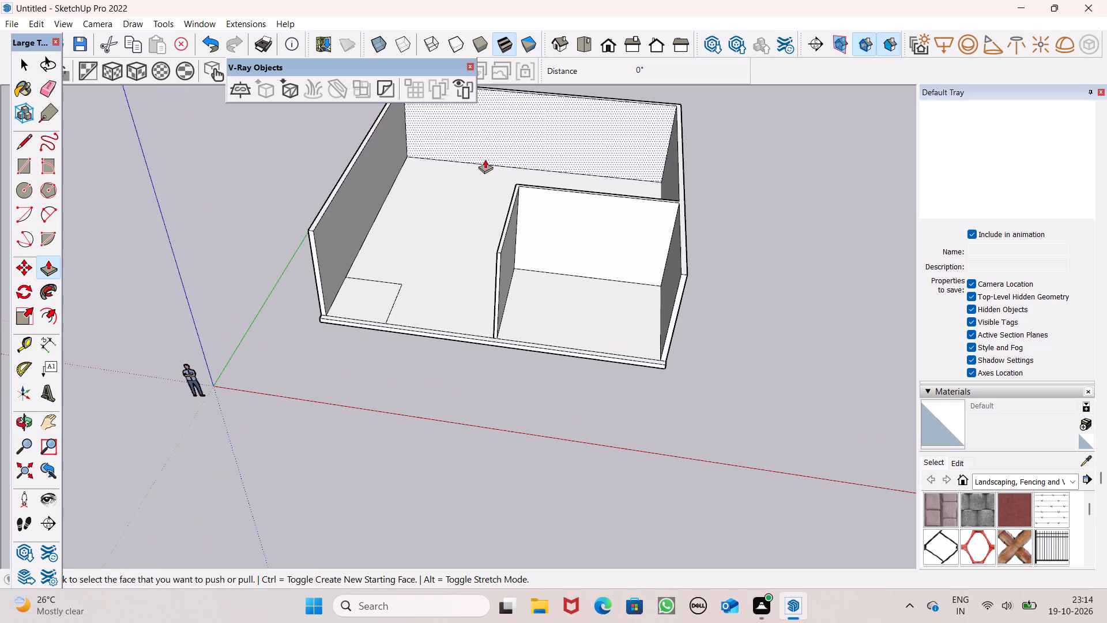
pyautogui.scroll(3, 485, 159)
pyautogui.scroll(-1, 503, 250)
pyautogui.moveTo(543, 307); pyautogui.dragTo(551, 233, button='middle')
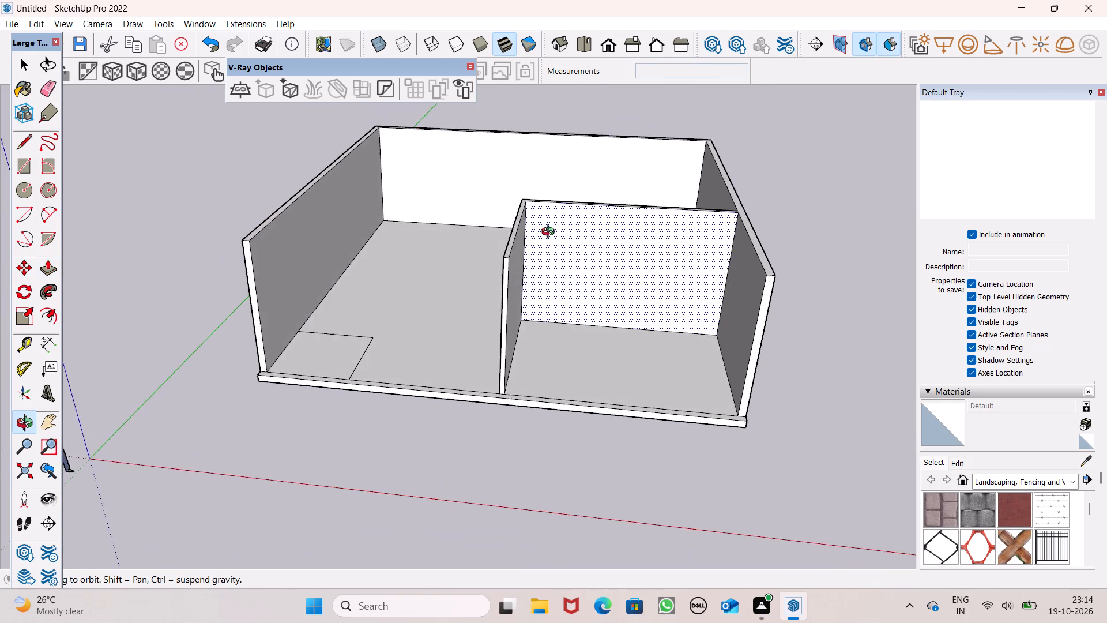
pyautogui.moveTo(551, 233); pyautogui.dragTo(563, 253, button='middle')
pyautogui.scroll(4, 494, 264)
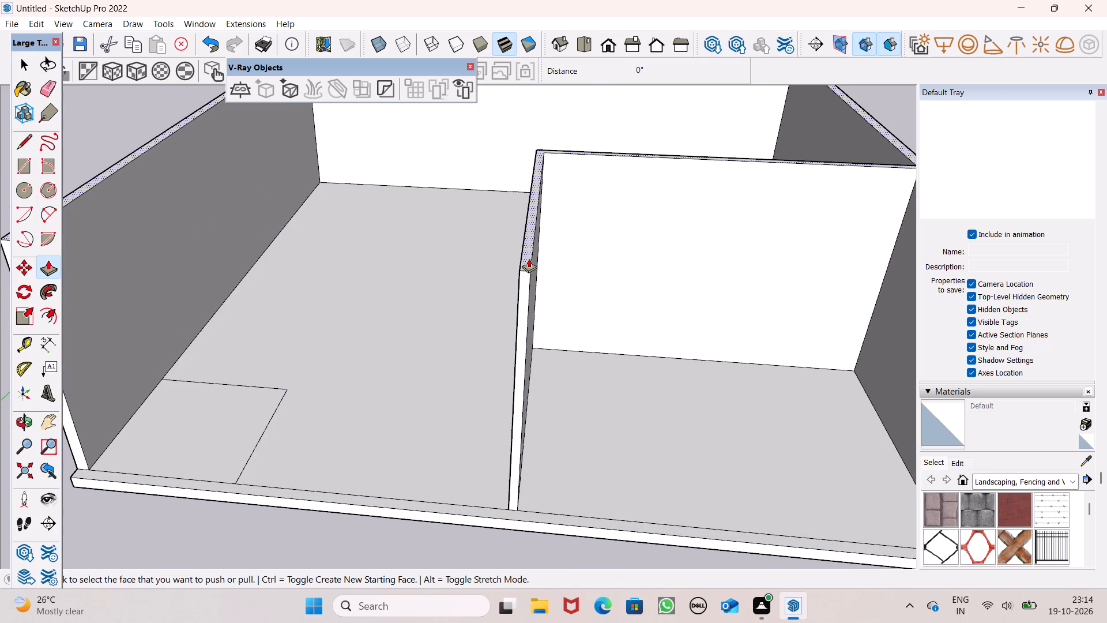
pyautogui.scroll(-9, 487, 242)
pyautogui.moveTo(527, 282); pyautogui.dragTo(518, 348, button='middle')
pyautogui.scroll(2, 519, 341)
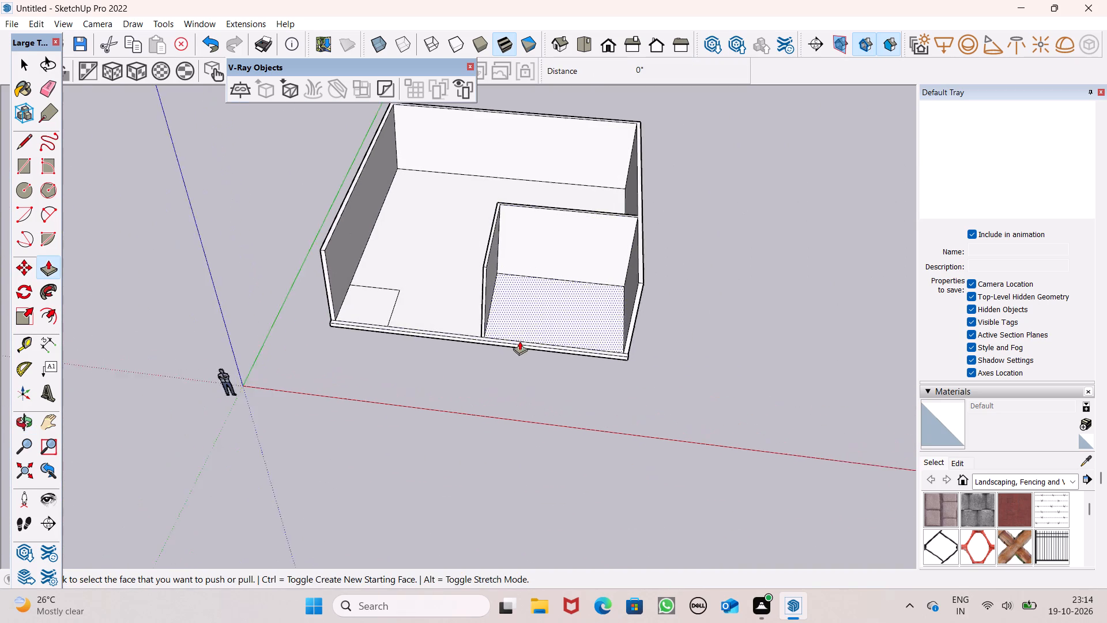
pyautogui.scroll(3, 519, 341)
pyautogui.scroll(-1, 534, 328)
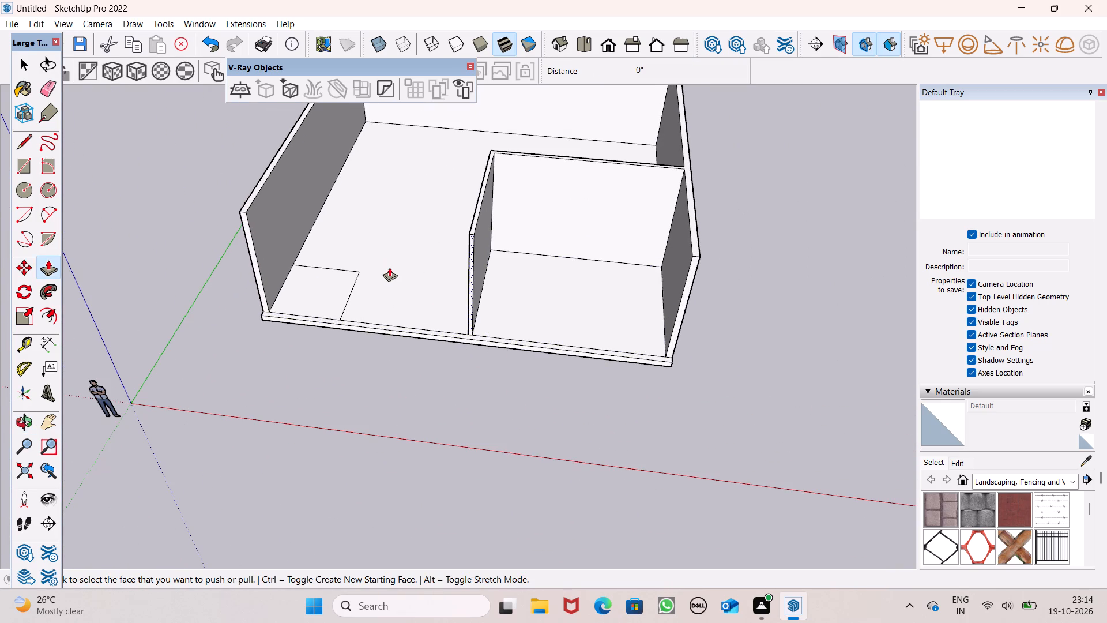
# Draw a 9" line across the front base strip, in line with the outer side of the room's side partition.
pyautogui.click(23, 148)
pyautogui.moveTo(450, 339); pyautogui.dragTo(454, 384, button='middle')
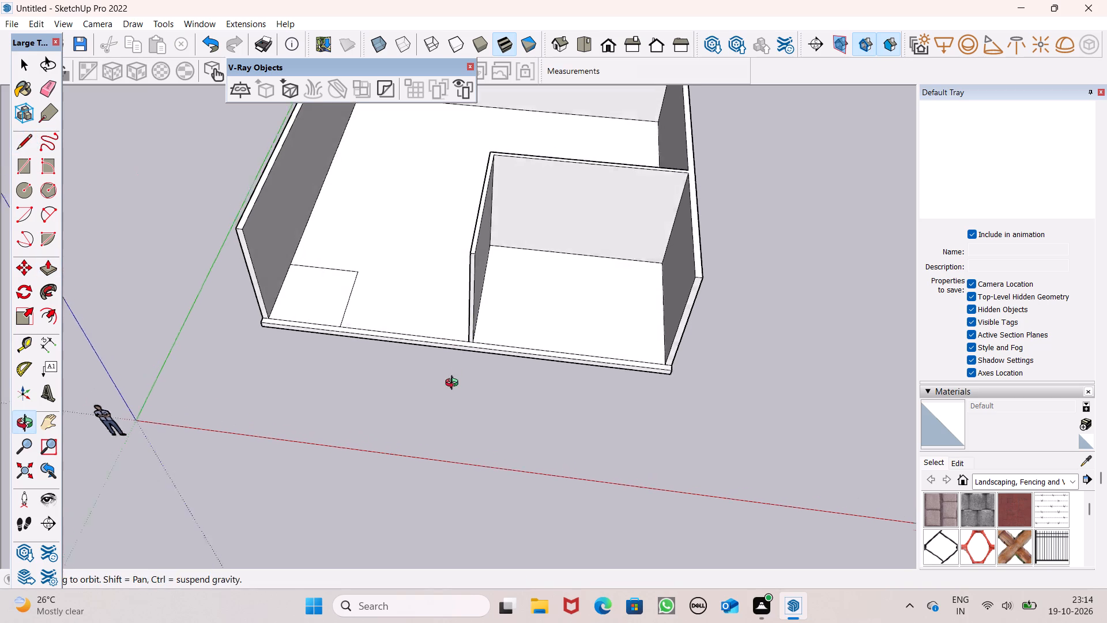
pyautogui.moveTo(454, 384); pyautogui.dragTo(454, 391, button='middle')
pyautogui.scroll(5, 466, 360)
pyautogui.click(469, 336)
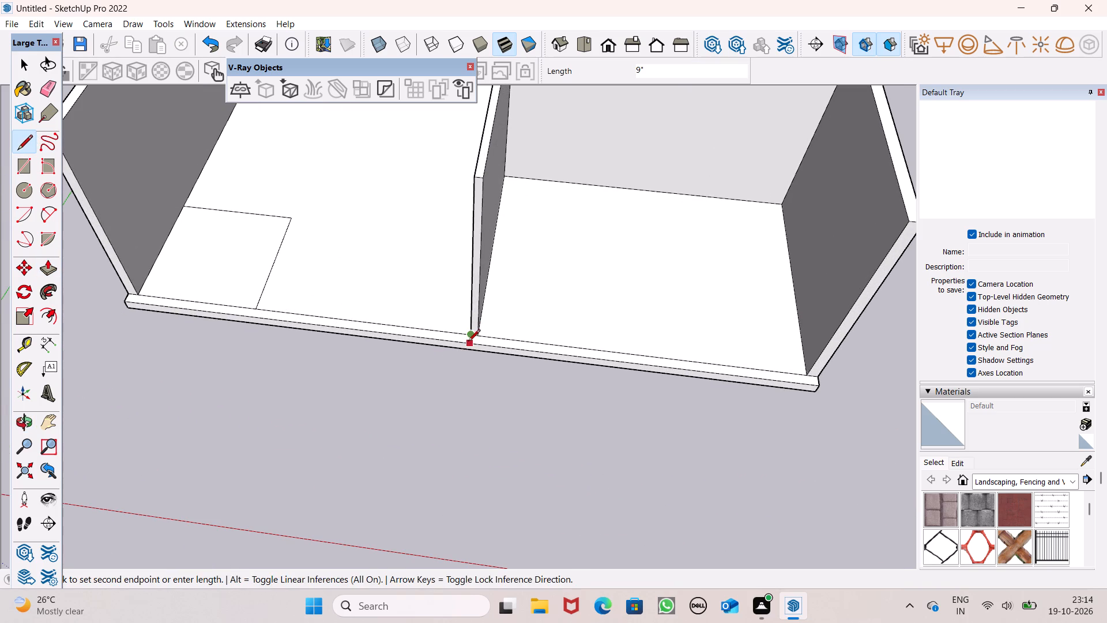
pyautogui.click(468, 342)
pyautogui.press('space')
pyautogui.scroll(-3, 439, 398)
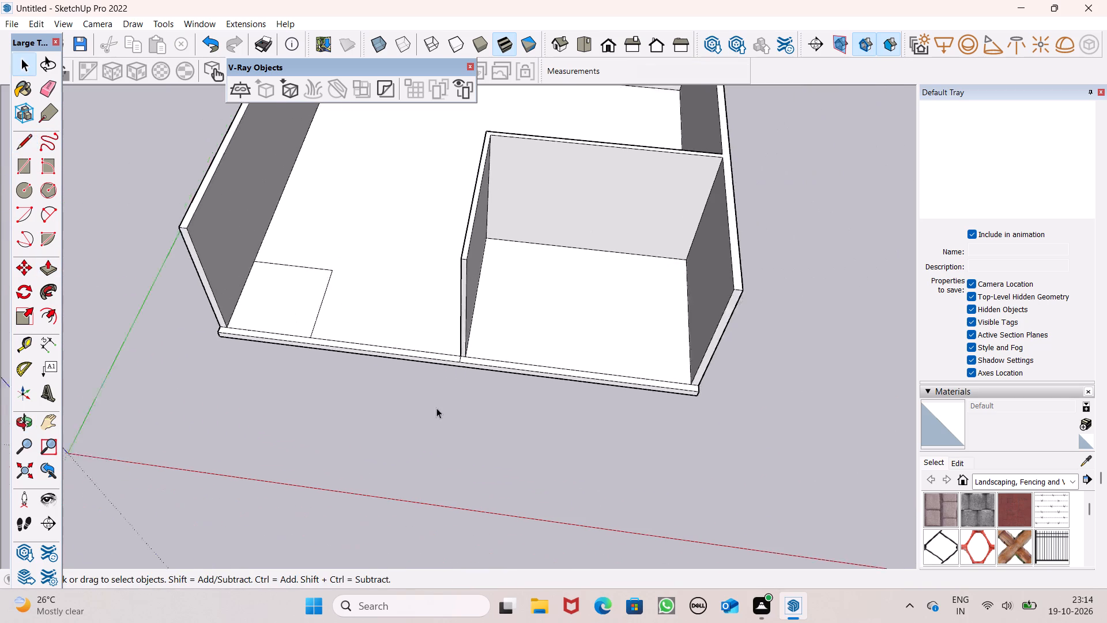
pyautogui.scroll(-2, 436, 408)
# Pull the front base strip beside the corner room up about 15' to close the room with a front wall.
pyautogui.click(49, 271)
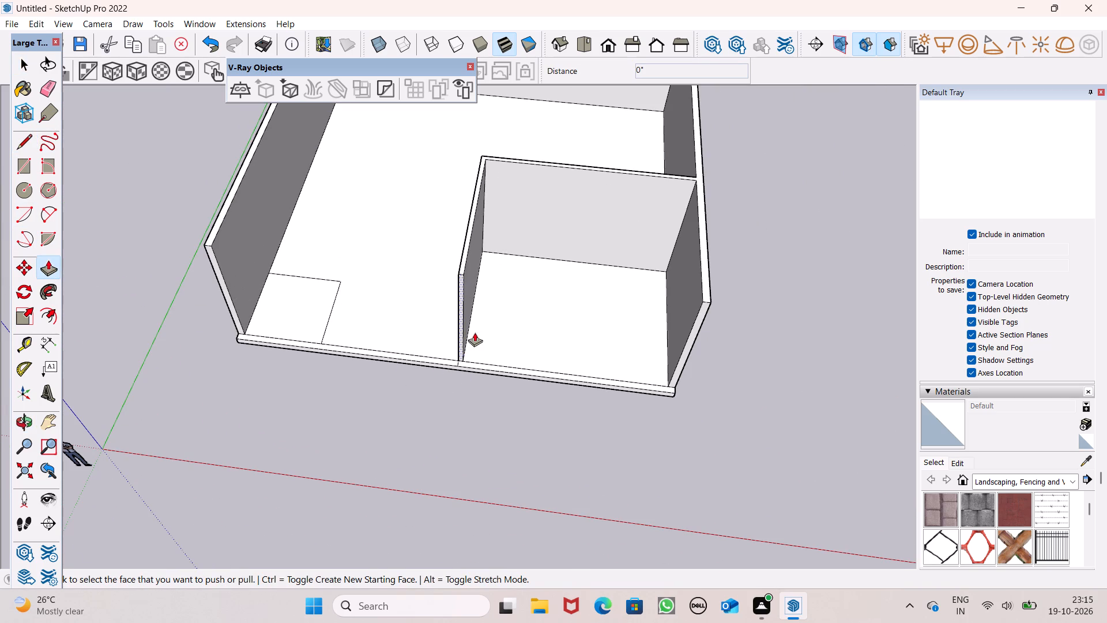
pyautogui.moveTo(471, 365); pyautogui.dragTo(454, 315)
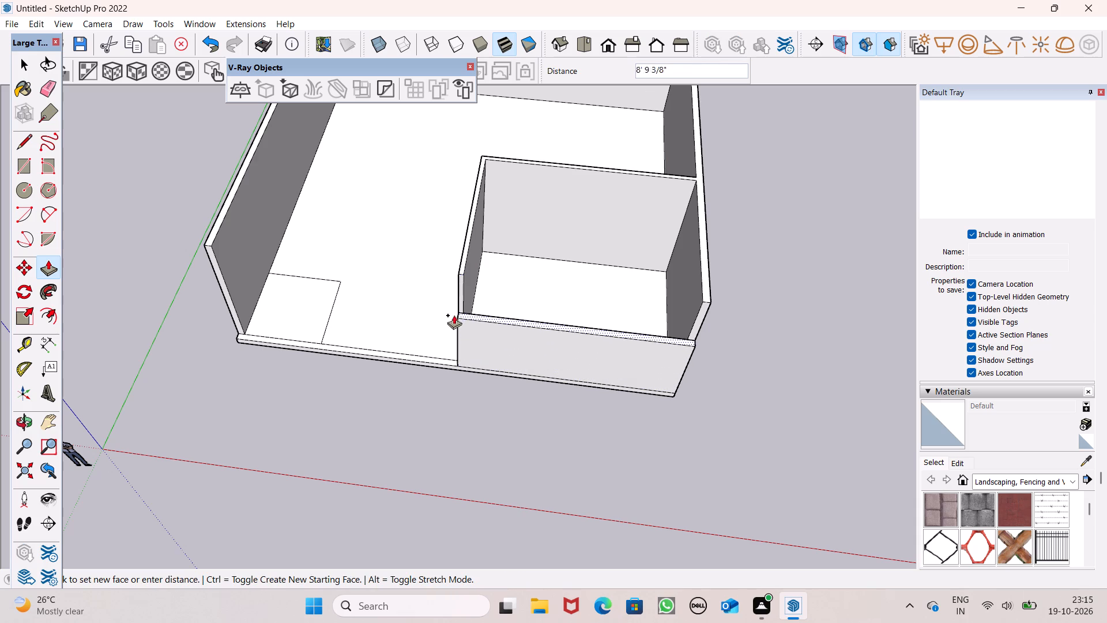
pyautogui.moveTo(454, 315); pyautogui.dragTo(398, 284)
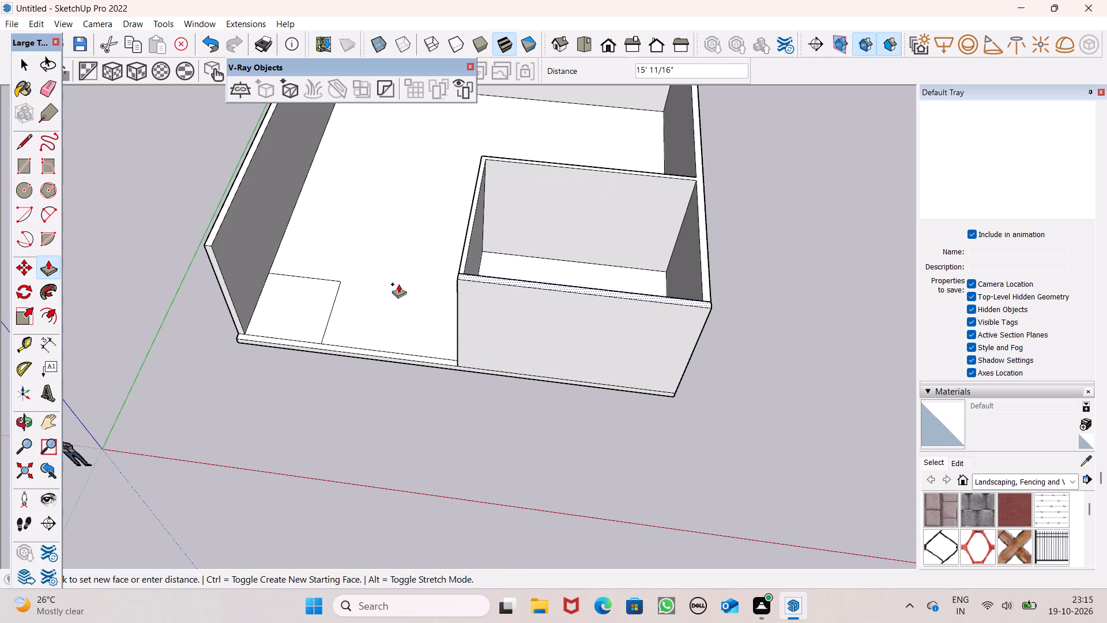
pyautogui.moveTo(398, 284); pyautogui.dragTo(382, 288)
pyautogui.click(382, 288)
pyautogui.moveTo(382, 288); pyautogui.dragTo(396, 295)
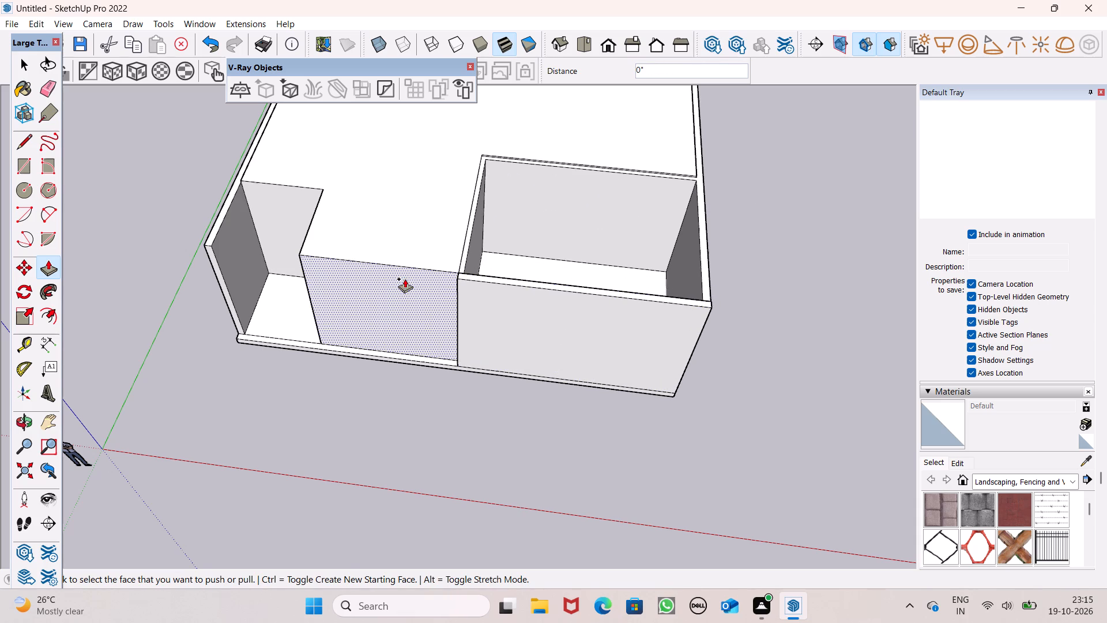
pyautogui.hotkey('ctrl', 'z')
# Push the top of the new front wall down 2 1/16" so it is flush with the partition tops.
pyautogui.keyDown('ctrl'); pyautogui.scroll(-3, 470, 305); pyautogui.keyUp('ctrl')
pyautogui.moveTo(474, 326); pyautogui.dragTo(866, 337, button='middle')
pyautogui.scroll(1, 856, 352)
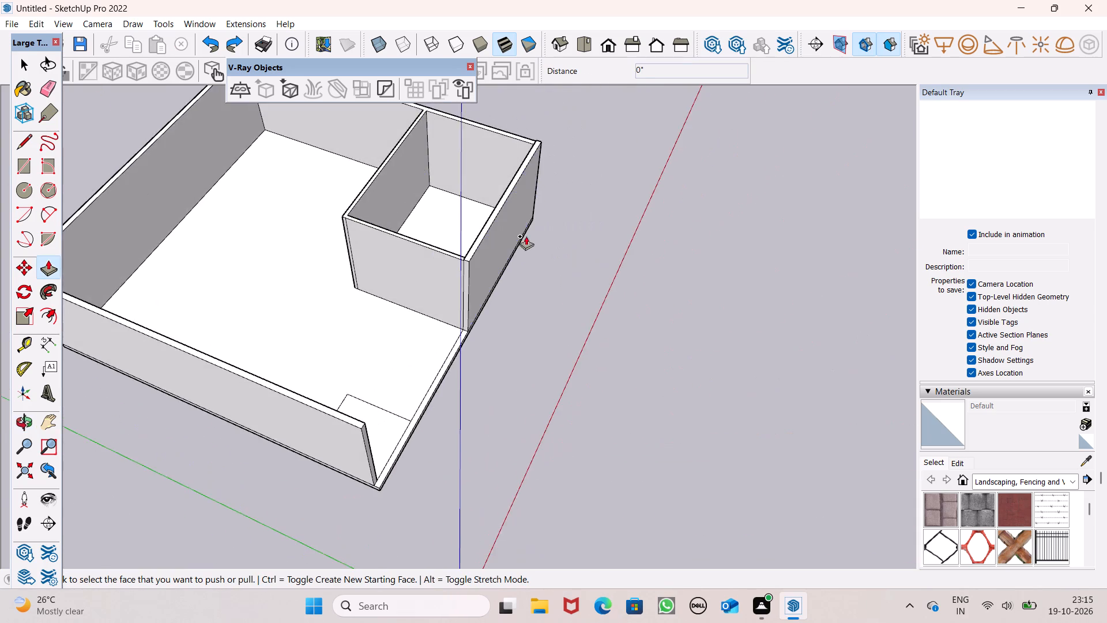
pyautogui.scroll(6, 523, 235)
pyautogui.scroll(6, 431, 282)
pyautogui.moveTo(376, 276); pyautogui.dragTo(524, 271, button='middle')
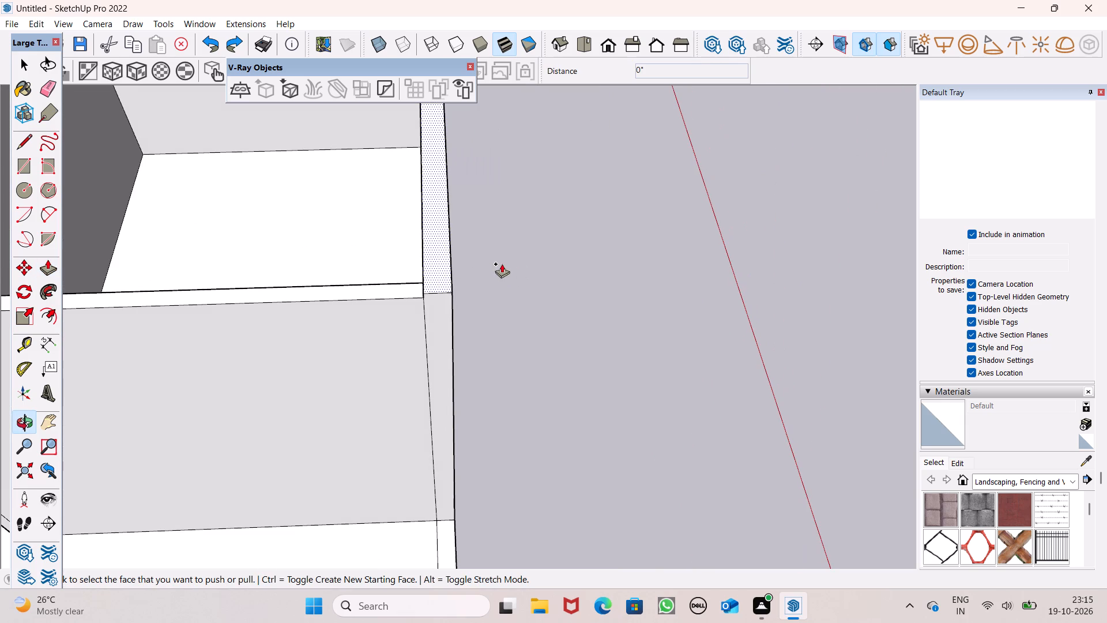
pyautogui.keyDown('ctrl'); pyautogui.moveTo(431, 273); pyautogui.dragTo(415, 286); pyautogui.keyUp('ctrl')
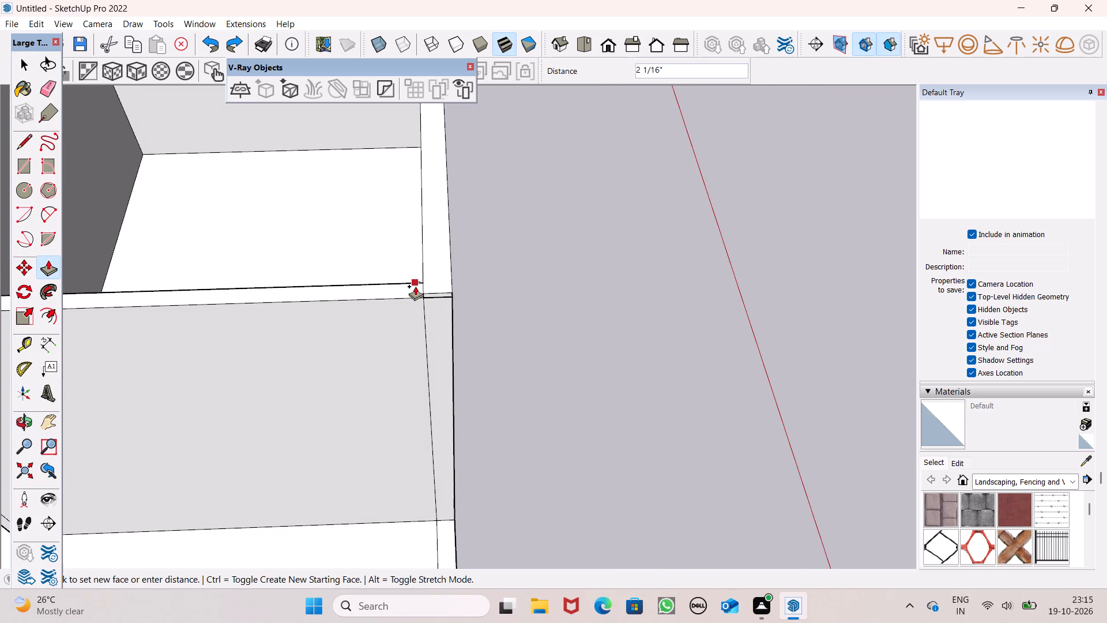
pyautogui.keyDown('ctrl'); pyautogui.moveTo(415, 286); pyautogui.dragTo(414, 287); pyautogui.keyUp('ctrl')
pyautogui.hotkey('ctrl', 'z')
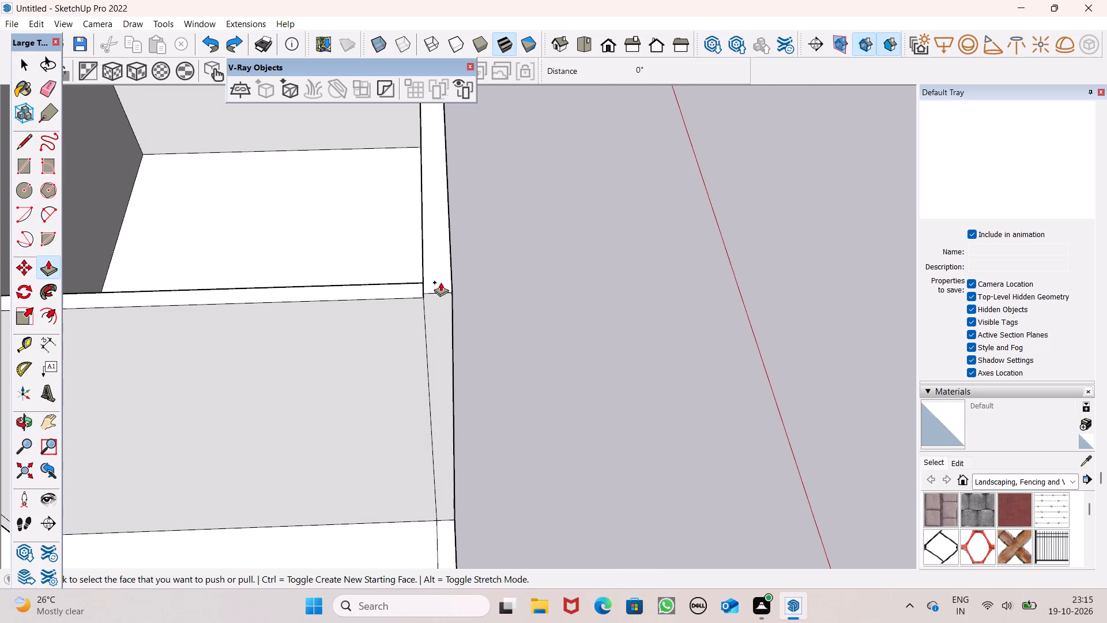
pyautogui.moveTo(440, 282); pyautogui.dragTo(419, 285)
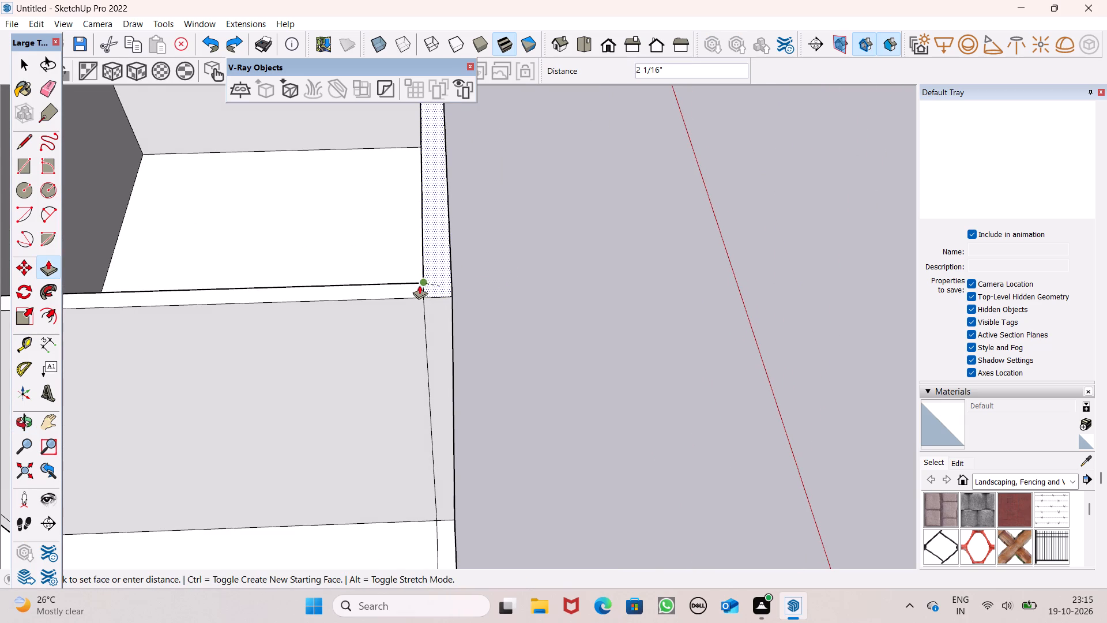
pyautogui.moveTo(419, 285); pyautogui.dragTo(414, 286)
# Examine the closed corner room and its front wall from the corner, the front and above.
pyautogui.scroll(-3, 555, 277)
pyautogui.moveTo(568, 297); pyautogui.dragTo(343, 274, button='middle')
pyautogui.scroll(-1, 503, 240)
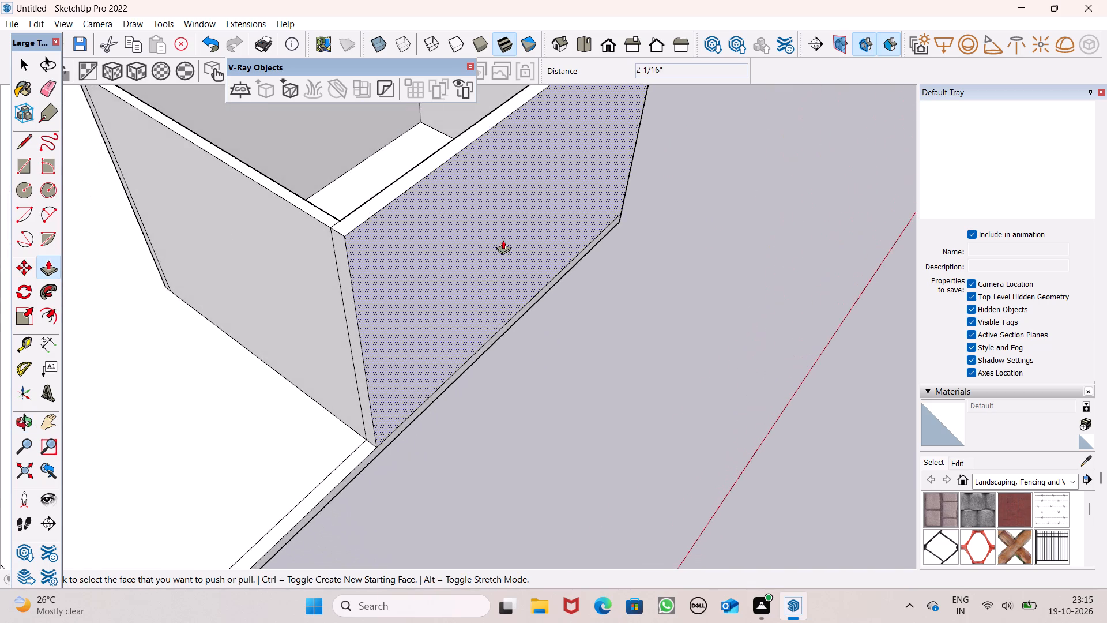
pyautogui.scroll(-7, 503, 240)
pyautogui.moveTo(583, 268); pyautogui.dragTo(389, 262, button='middle')
pyautogui.scroll(-2, 426, 236)
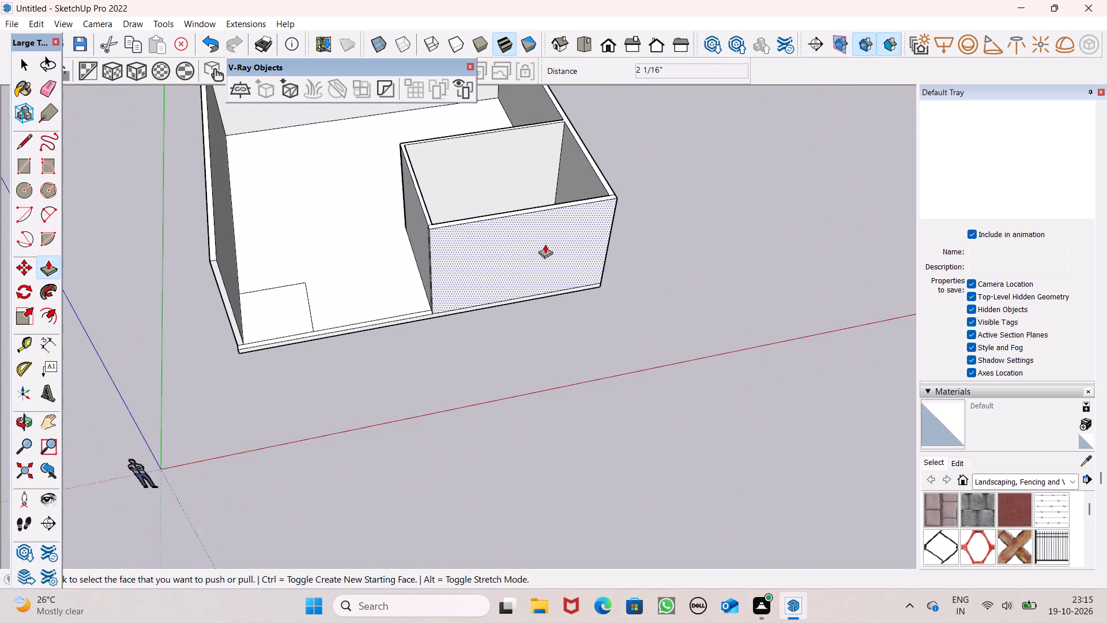
pyautogui.moveTo(541, 252); pyautogui.dragTo(378, 303, button='middle')
pyautogui.scroll(-2, 479, 260)
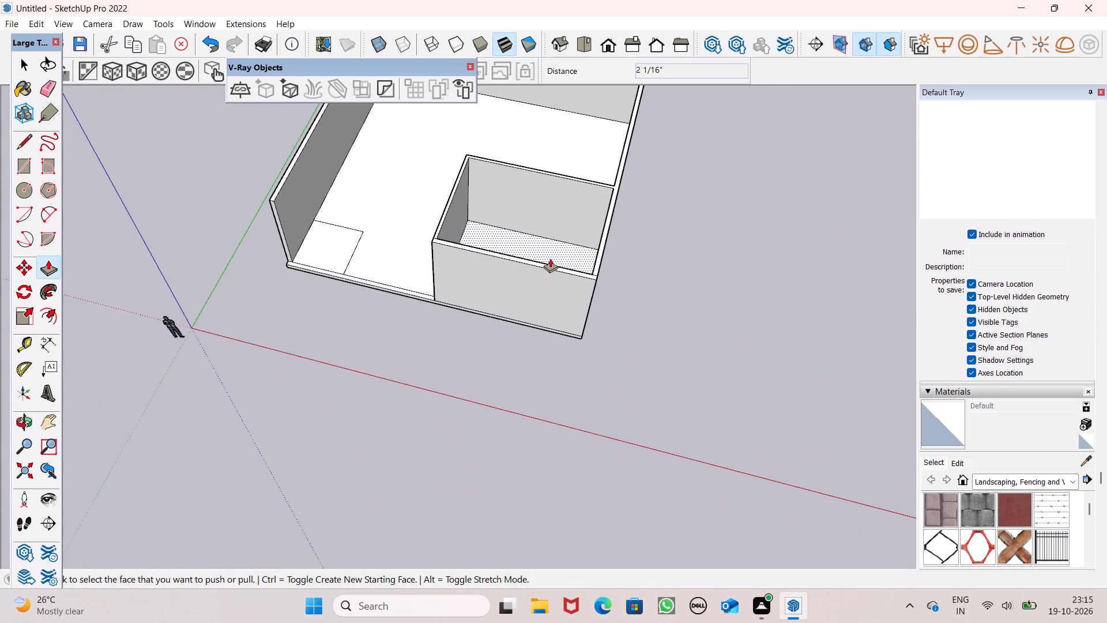
pyautogui.moveTo(550, 258); pyautogui.dragTo(673, 190, button='middle')
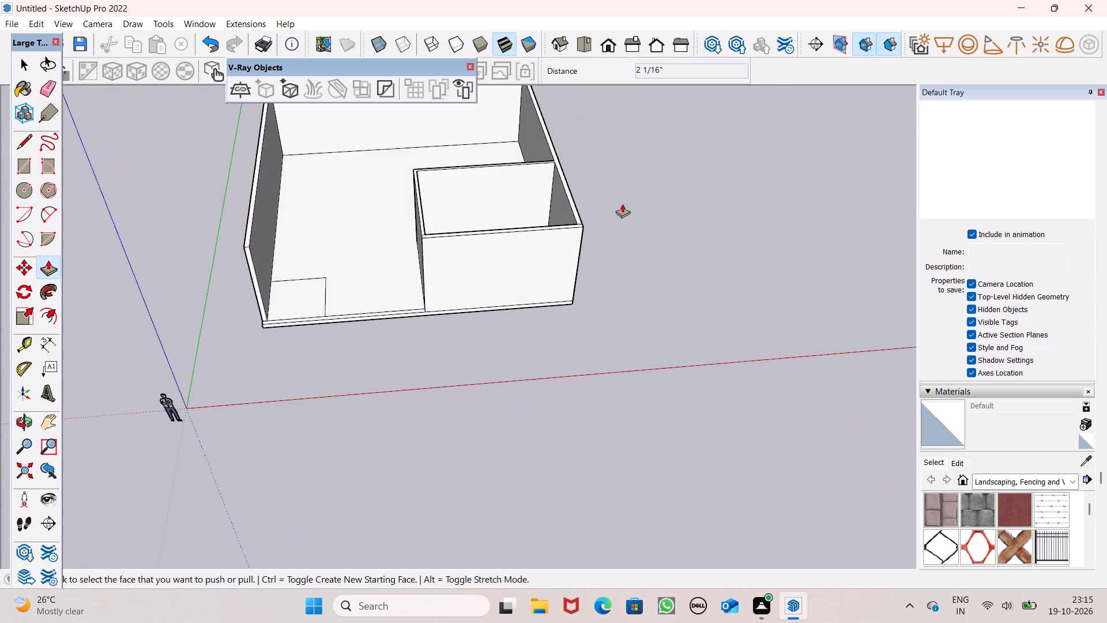
pyautogui.scroll(-4, 620, 205)
pyautogui.moveTo(564, 227); pyautogui.dragTo(545, 307, button='middle')
pyautogui.scroll(-6, 546, 283)
pyautogui.scroll(5, 560, 223)
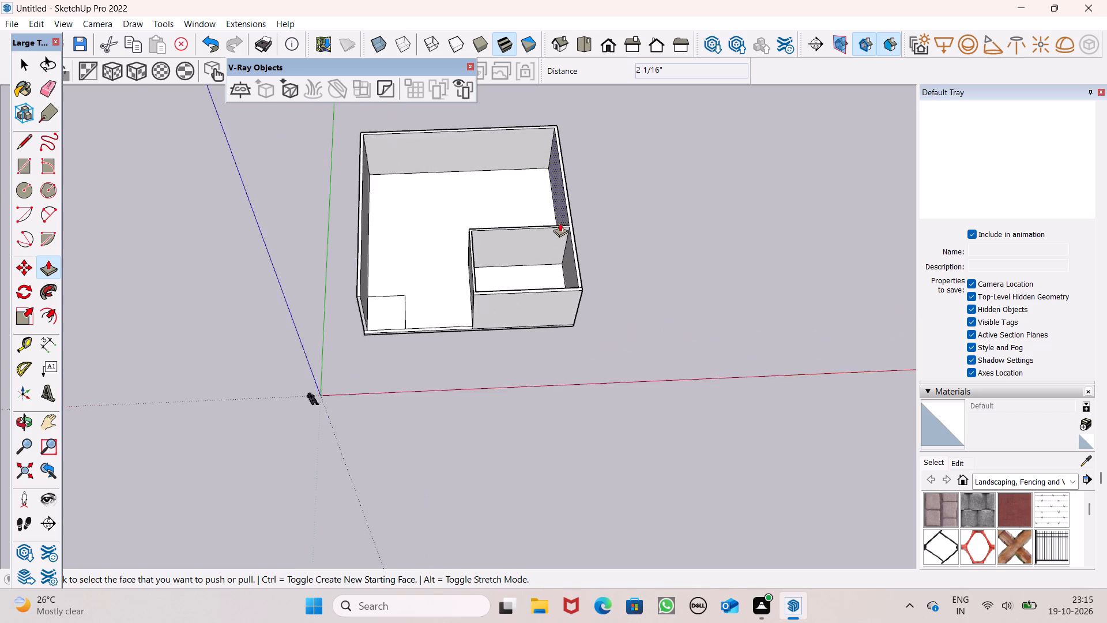
pyautogui.scroll(2, 560, 223)
pyautogui.scroll(-4, 310, 288)
pyautogui.scroll(-5, 508, 312)
pyautogui.moveTo(516, 336); pyautogui.dragTo(508, 362, button='middle')
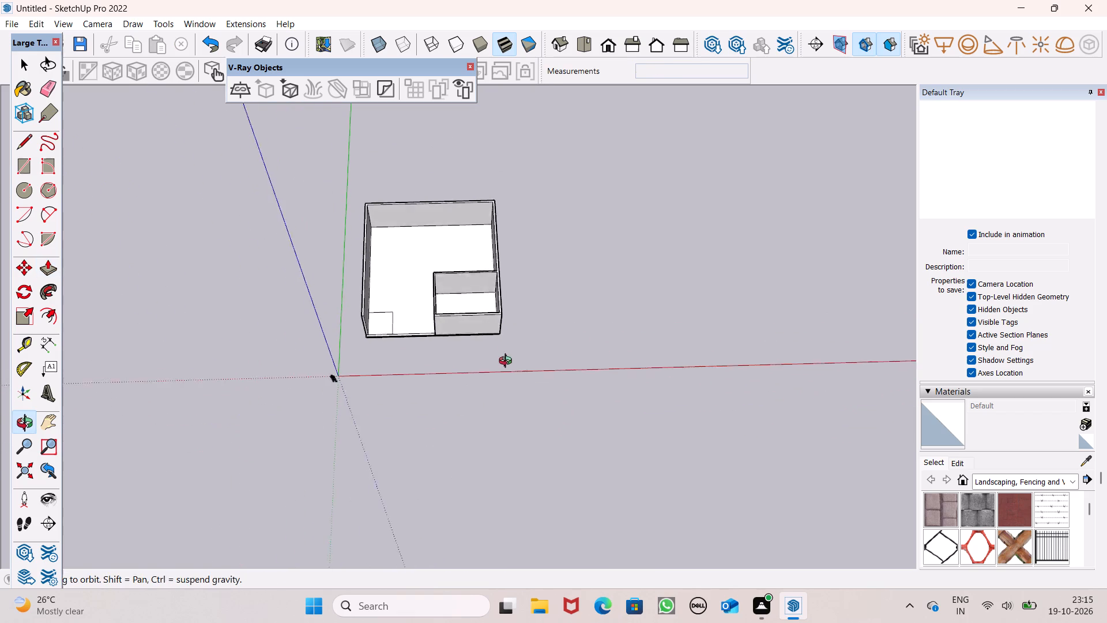
pyautogui.moveTo(508, 362); pyautogui.dragTo(503, 373, button='middle')
# Extrude the rectangle outlined on the floor at the opposite front corner up 15' to the top of the walls.
pyautogui.scroll(6, 381, 308)
pyautogui.moveTo(374, 332); pyautogui.dragTo(347, 317)
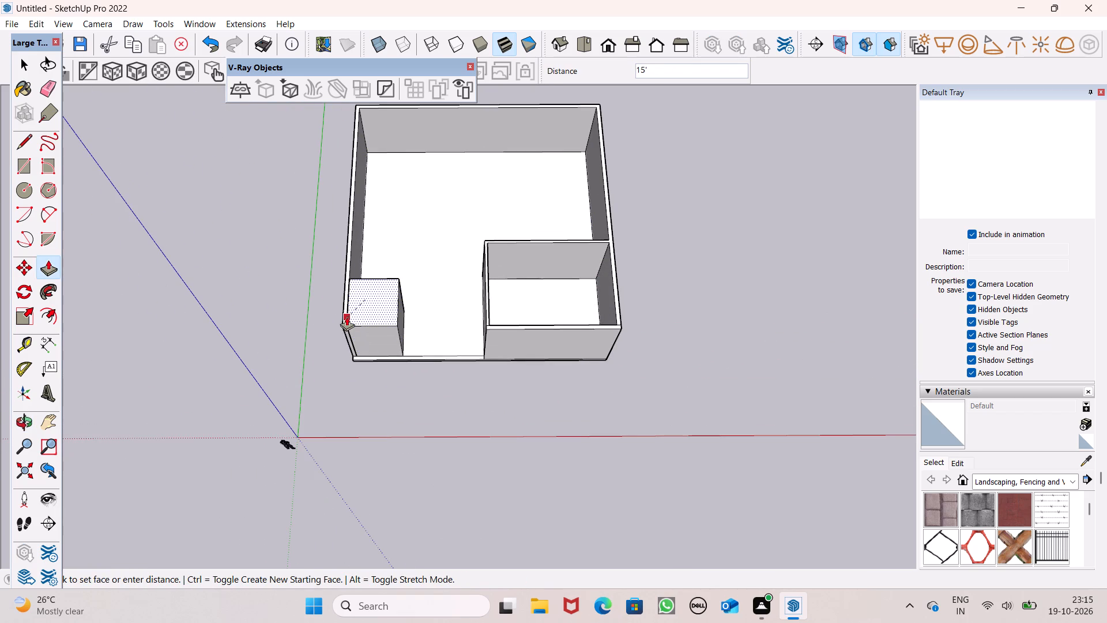
pyautogui.moveTo(347, 317); pyautogui.dragTo(345, 317)
pyautogui.scroll(-3, 332, 307)
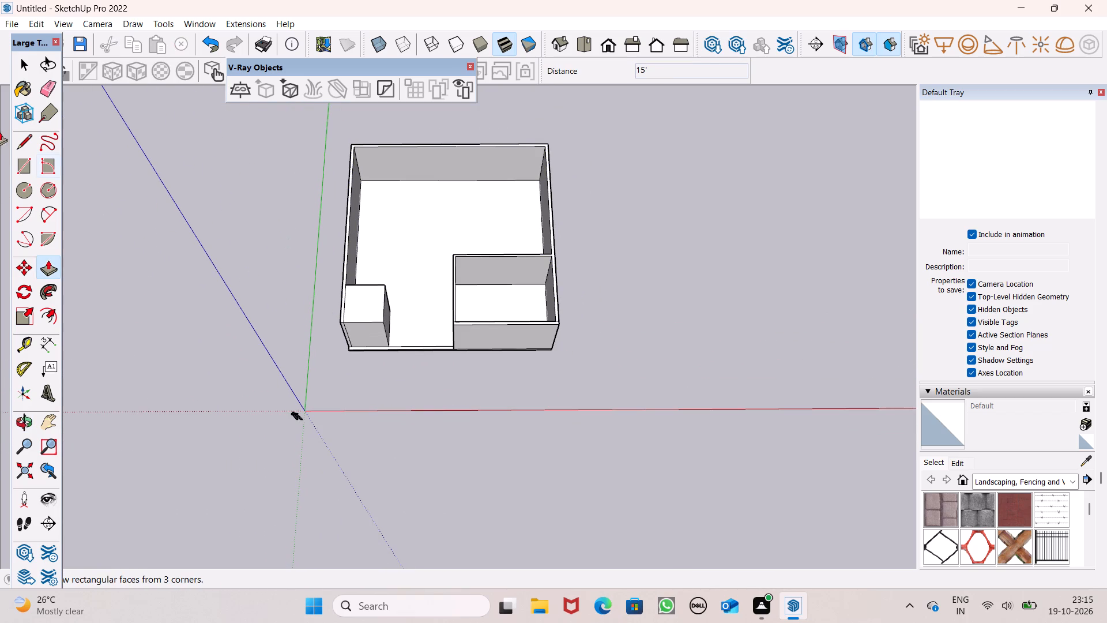
# Cap the corner room with a top face by tracing a short line along the rear partition's inner top edge.
pyautogui.click(21, 133)
pyautogui.scroll(5, 457, 257)
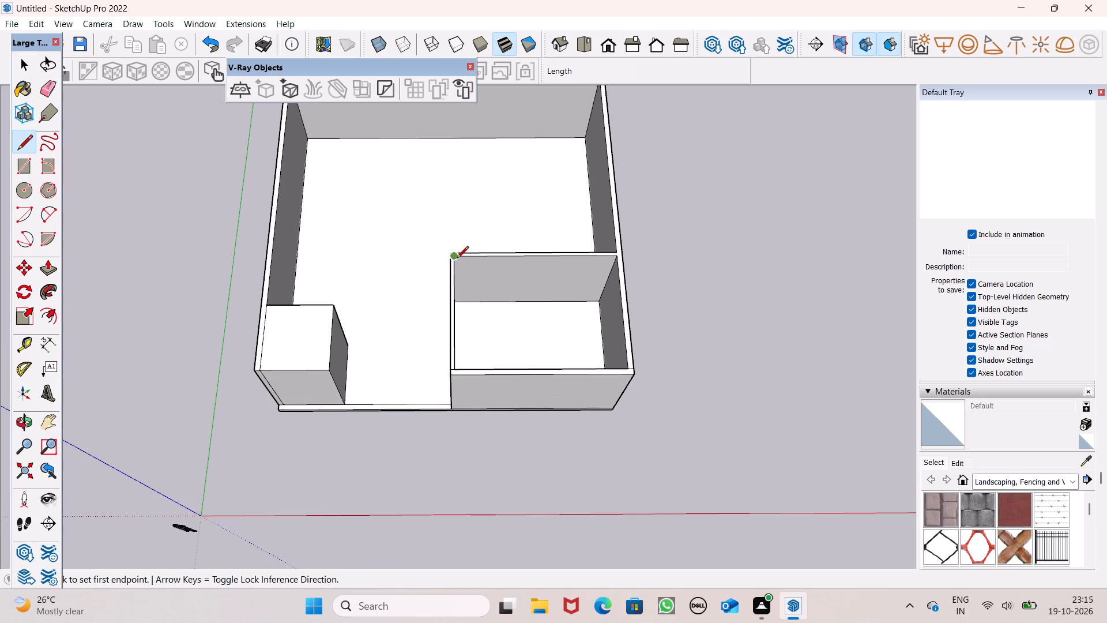
pyautogui.click(457, 259)
pyautogui.click(470, 257)
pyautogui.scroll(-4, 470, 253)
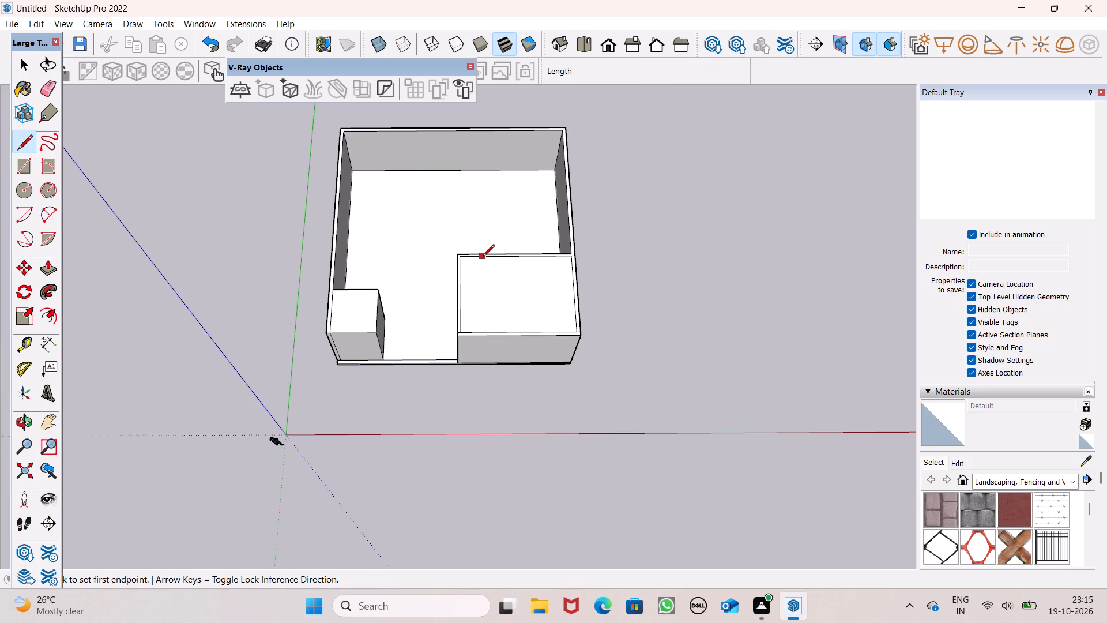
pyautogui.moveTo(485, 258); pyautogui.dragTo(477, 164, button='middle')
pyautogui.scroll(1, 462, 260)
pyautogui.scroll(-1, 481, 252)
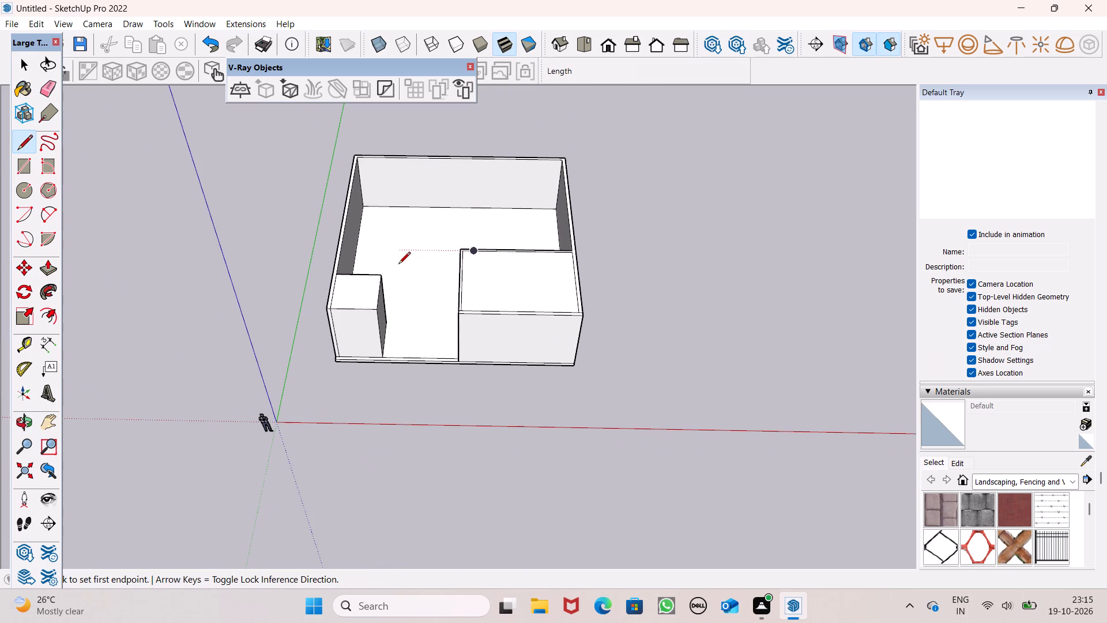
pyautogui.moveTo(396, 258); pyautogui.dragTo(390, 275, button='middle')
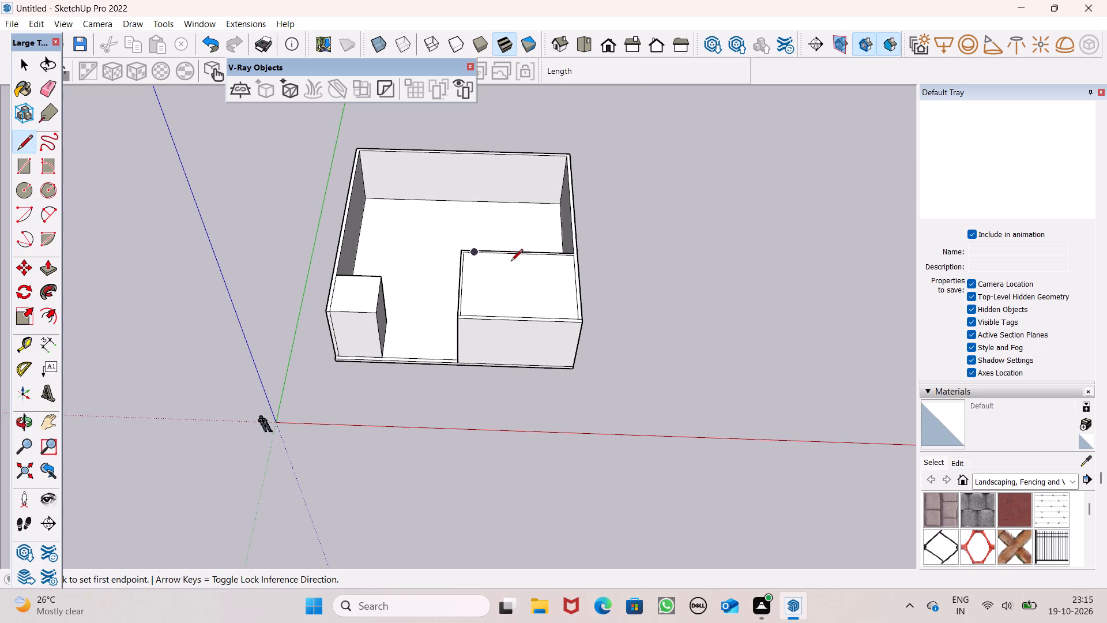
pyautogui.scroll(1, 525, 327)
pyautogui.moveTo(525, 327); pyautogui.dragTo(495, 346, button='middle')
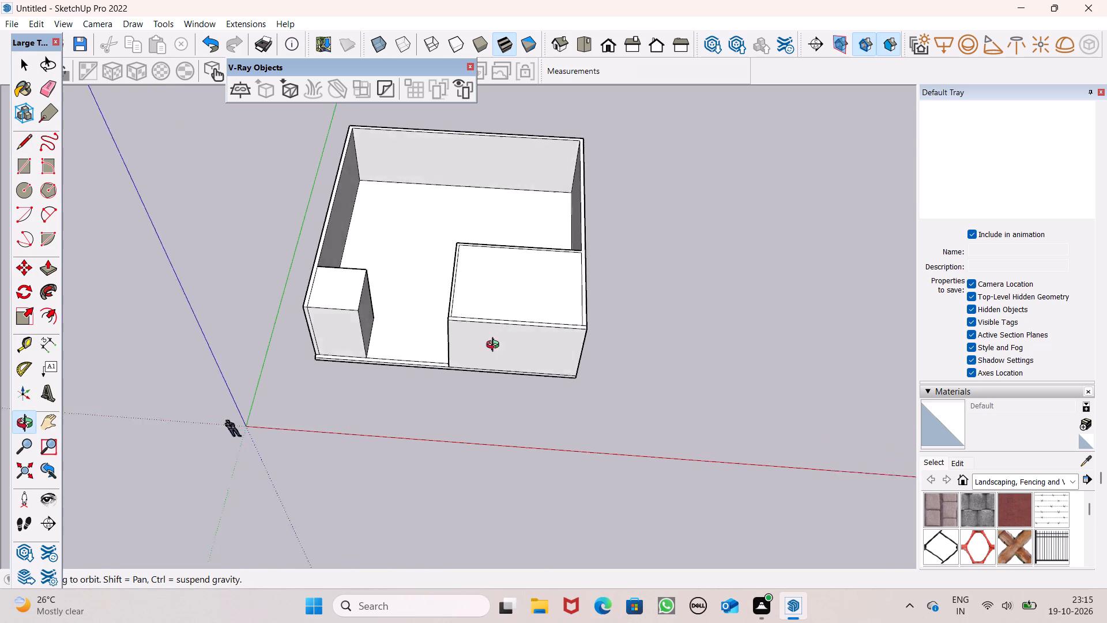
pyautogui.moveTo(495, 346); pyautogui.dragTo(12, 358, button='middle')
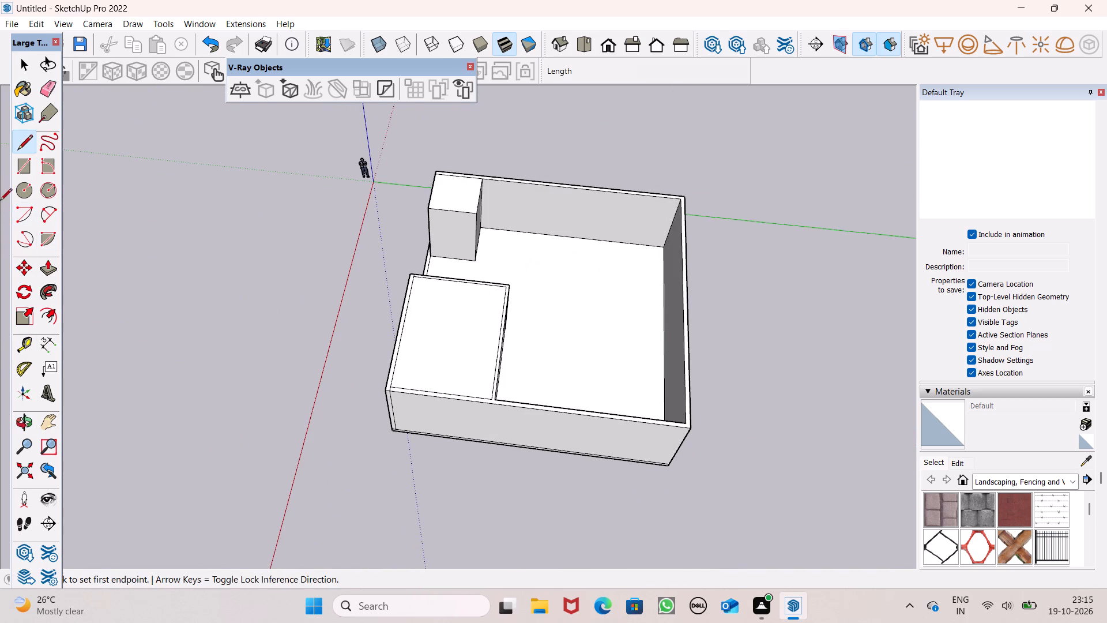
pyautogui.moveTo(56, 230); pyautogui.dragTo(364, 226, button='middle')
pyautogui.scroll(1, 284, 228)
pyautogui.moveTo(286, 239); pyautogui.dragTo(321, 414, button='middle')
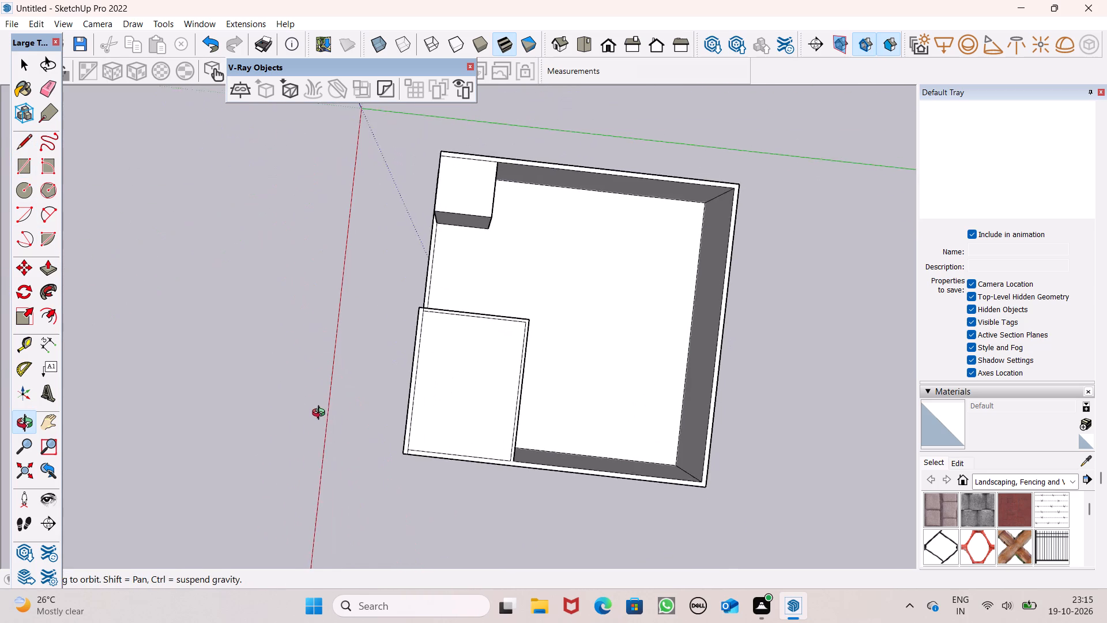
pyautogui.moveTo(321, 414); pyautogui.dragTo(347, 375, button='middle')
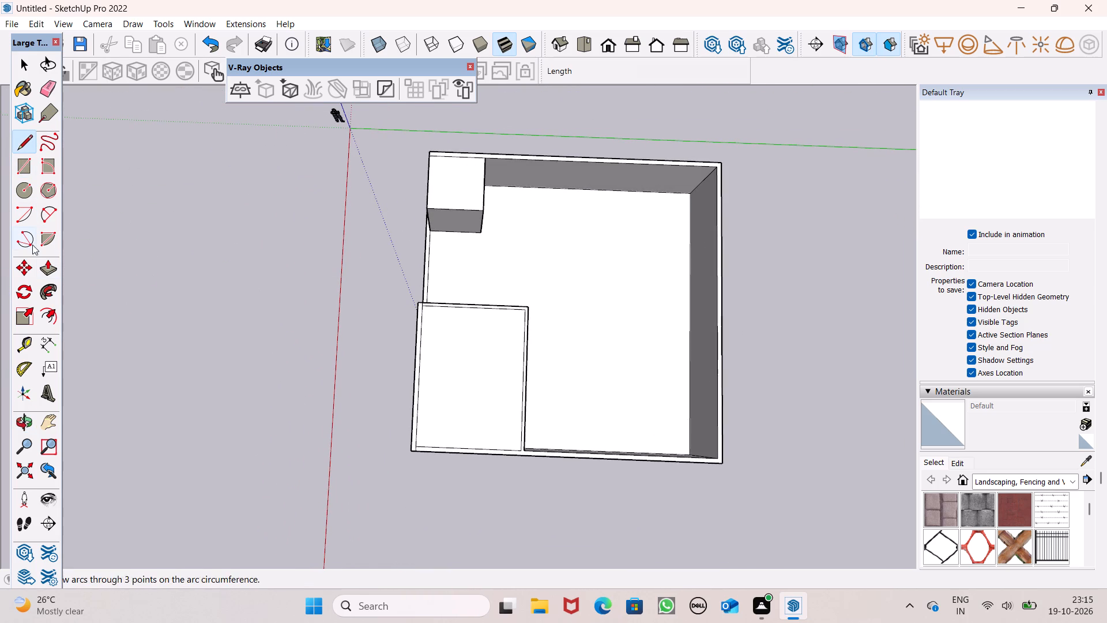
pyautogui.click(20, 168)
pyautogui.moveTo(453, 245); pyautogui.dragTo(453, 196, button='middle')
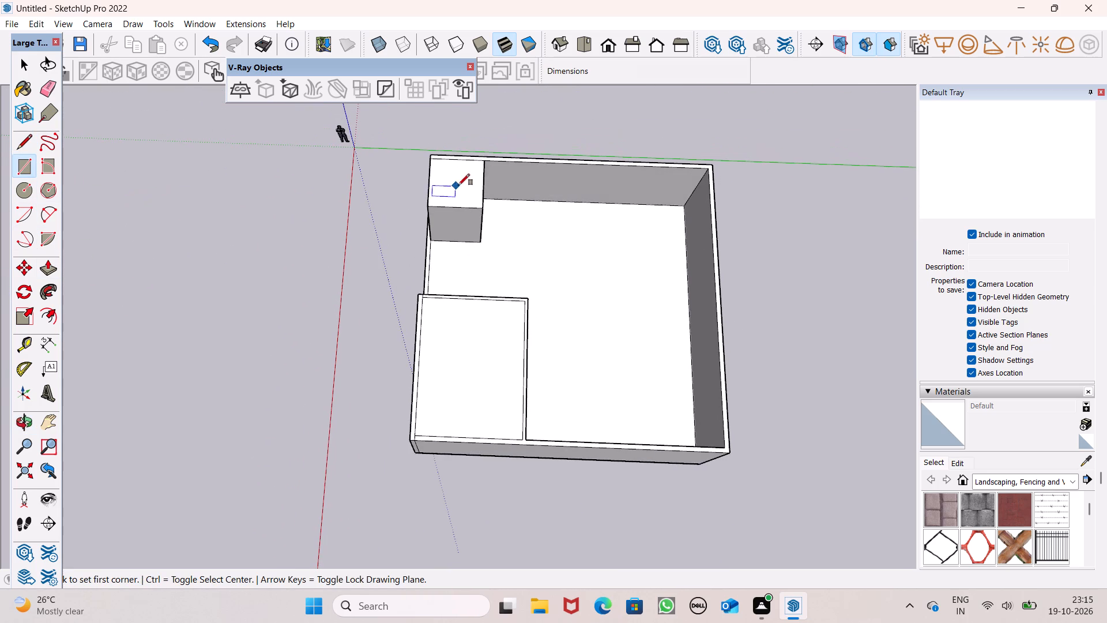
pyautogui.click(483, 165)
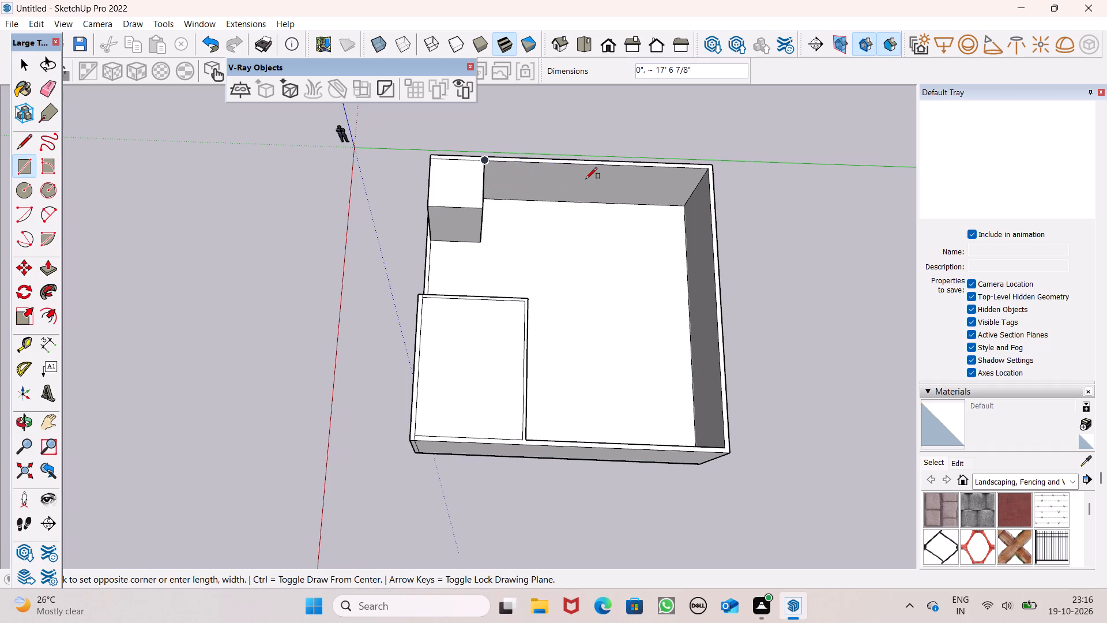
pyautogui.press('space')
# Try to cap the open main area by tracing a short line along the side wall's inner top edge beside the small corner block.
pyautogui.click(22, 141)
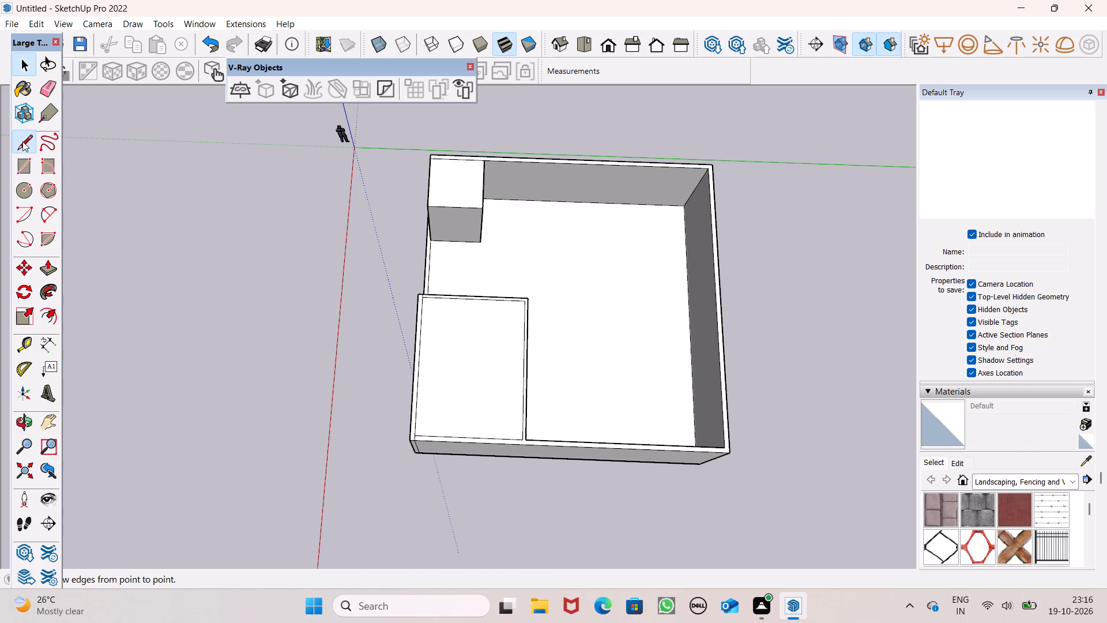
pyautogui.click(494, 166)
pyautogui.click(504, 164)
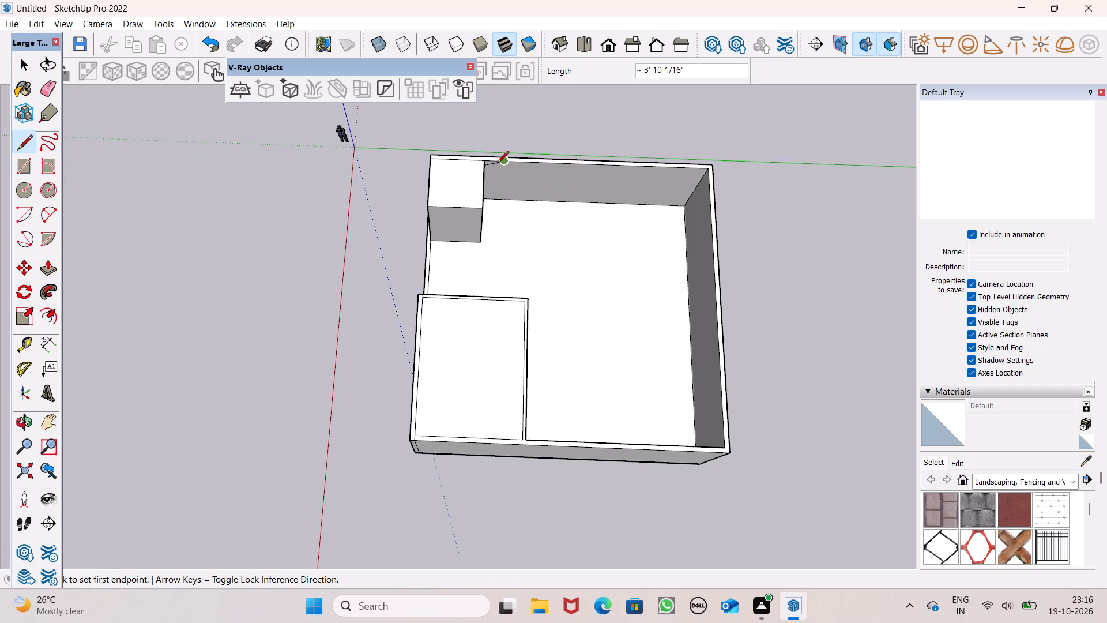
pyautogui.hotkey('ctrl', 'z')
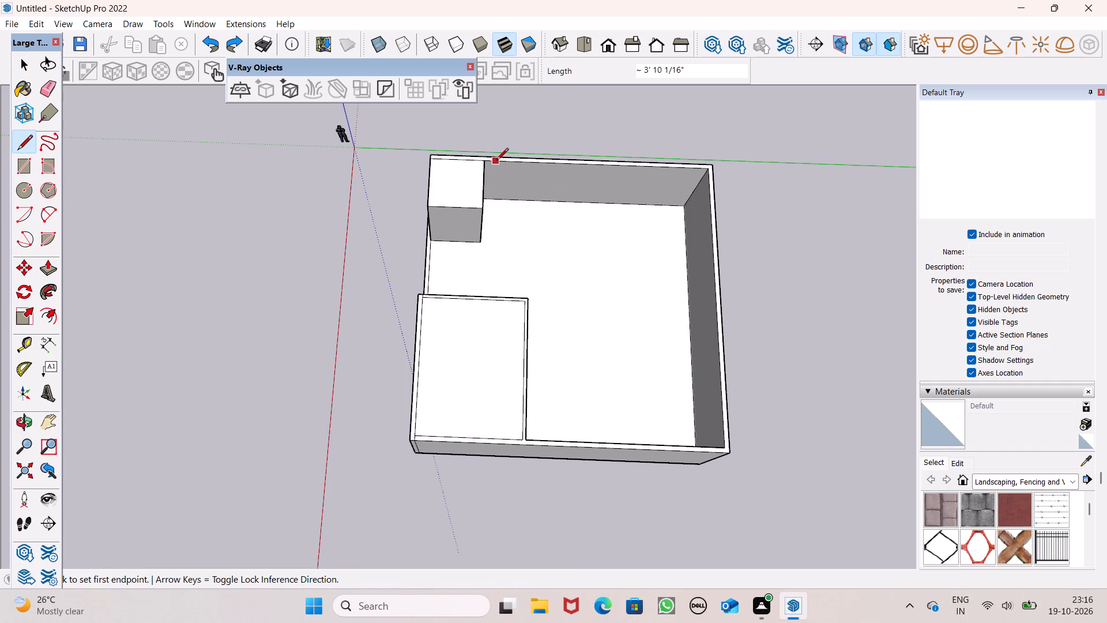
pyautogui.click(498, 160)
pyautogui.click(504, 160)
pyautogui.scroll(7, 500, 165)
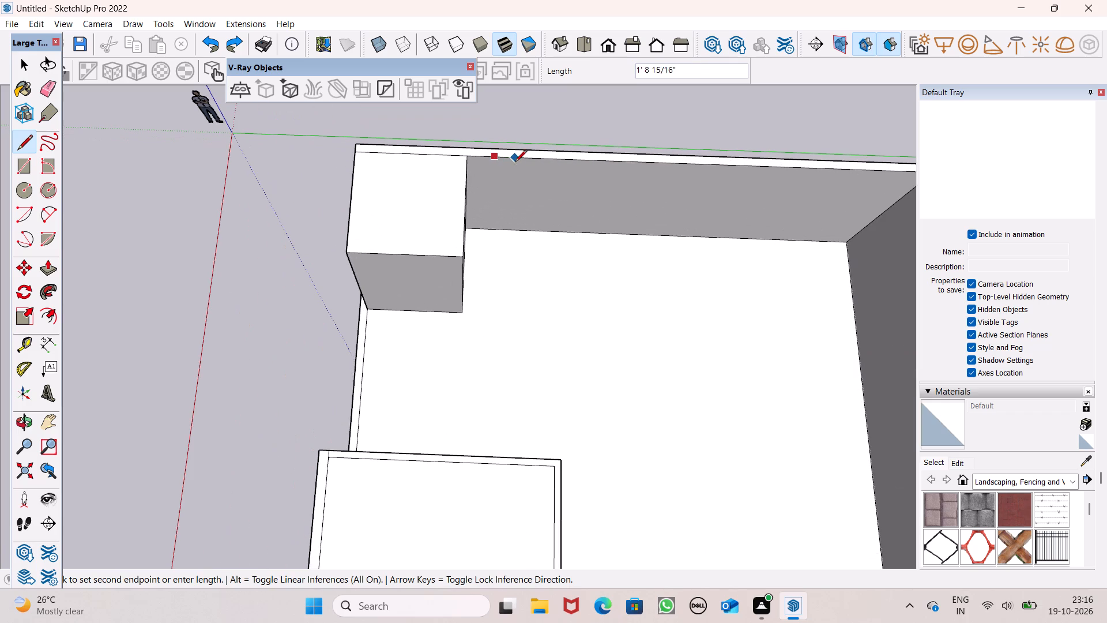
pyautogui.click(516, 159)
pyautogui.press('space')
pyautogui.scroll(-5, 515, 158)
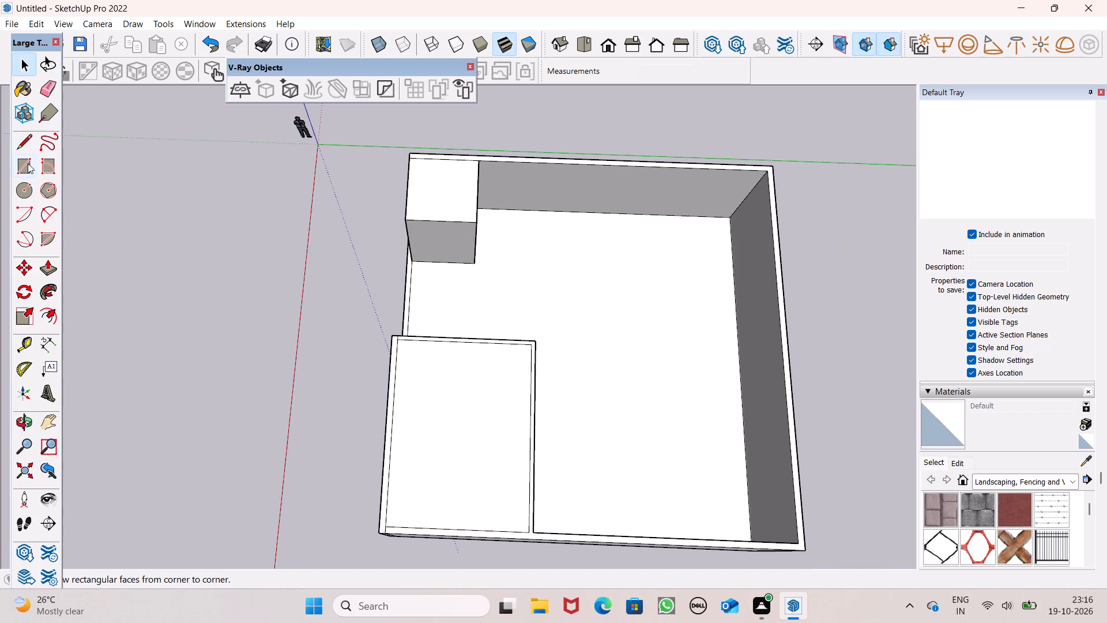
# Cap the main area with a 48' 6" by about 39' 1/2" rectangle from the small block's inner corner to the diagonally opposite wall corner.
pyautogui.click(28, 163)
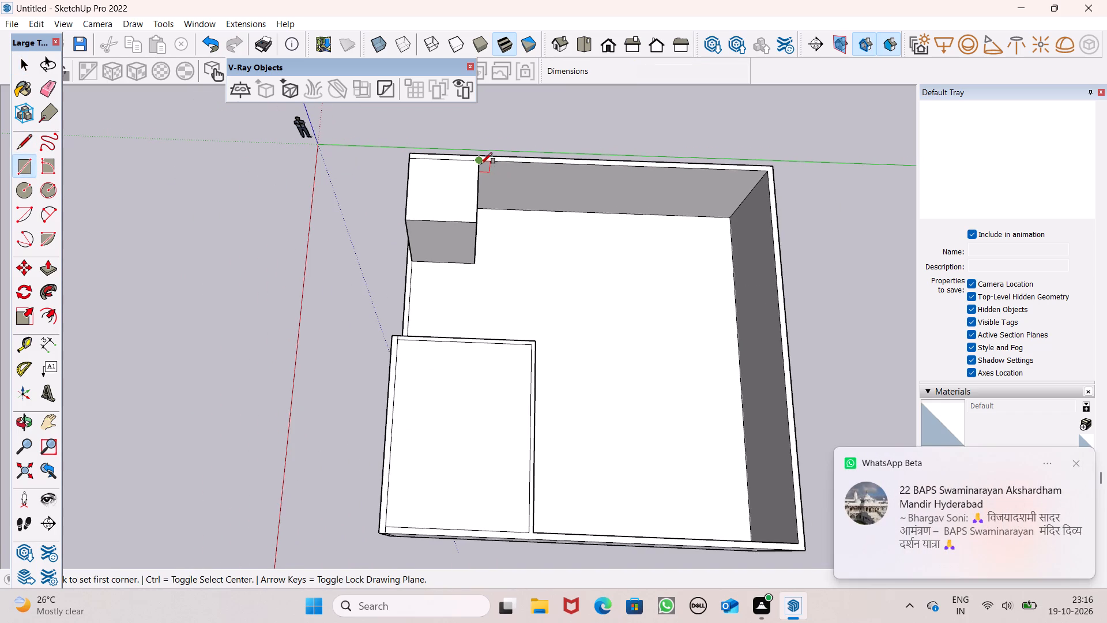
pyautogui.click(481, 164)
pyautogui.scroll(-3, 509, 200)
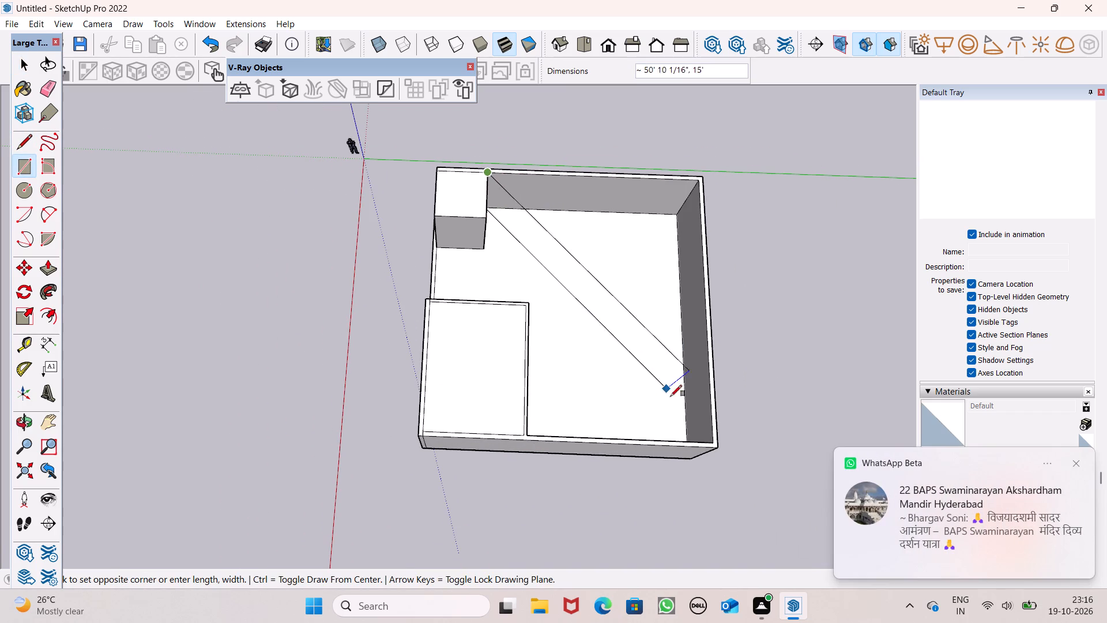
pyautogui.click(714, 441)
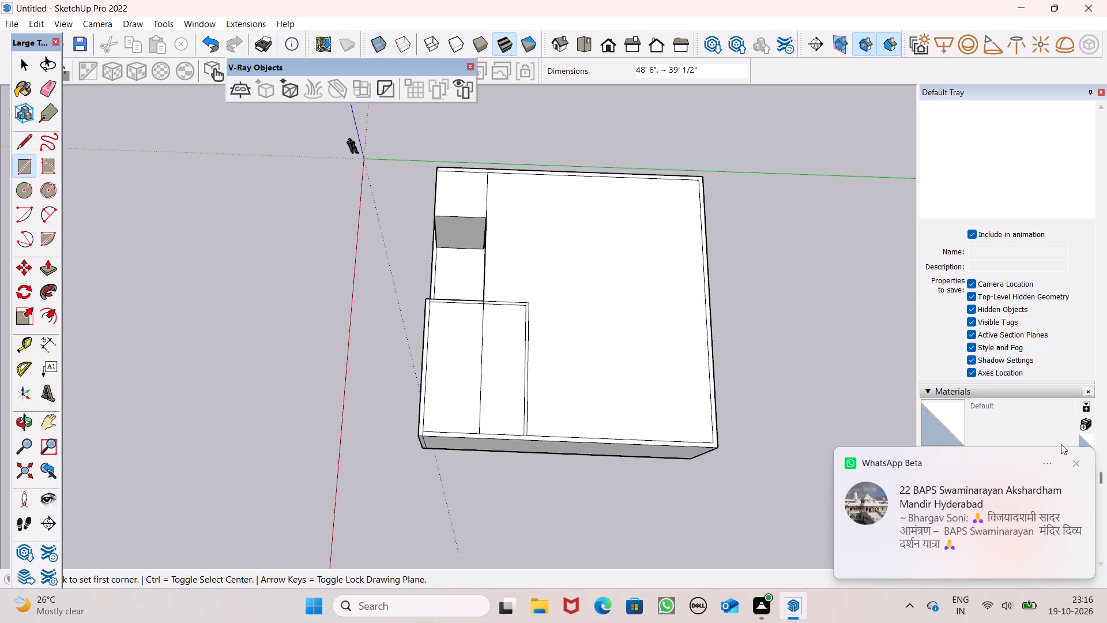
pyautogui.press('space')
# Erase the leftover roof line crossing the top of the larger front corner room.
pyautogui.scroll(-1, 685, 310)
pyautogui.moveTo(573, 329); pyautogui.dragTo(773, 262, button='middle')
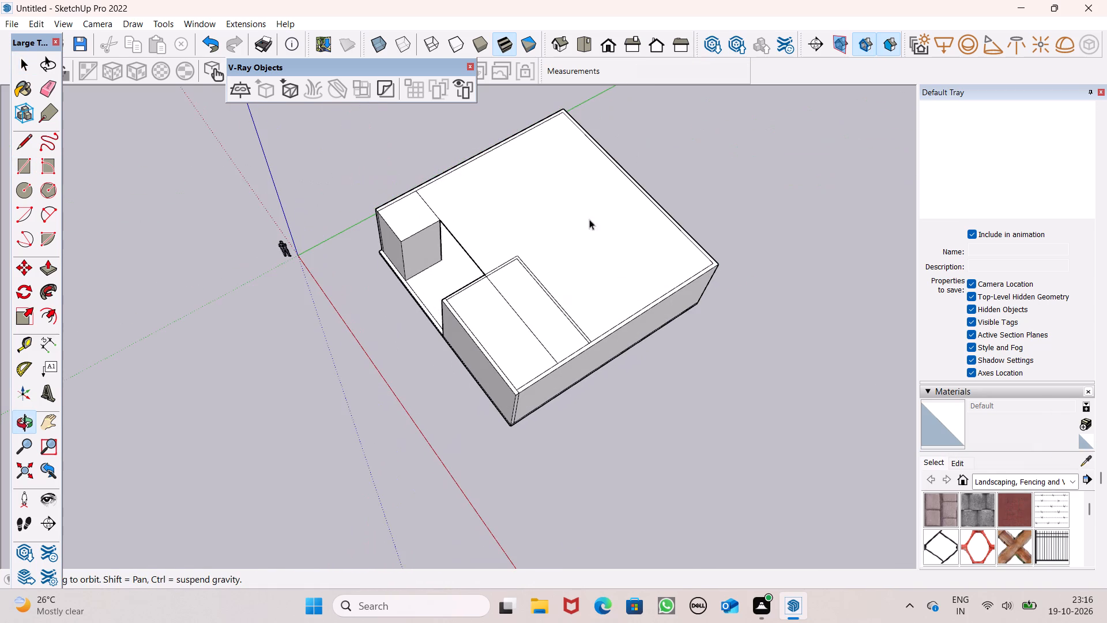
pyautogui.click(40, 98)
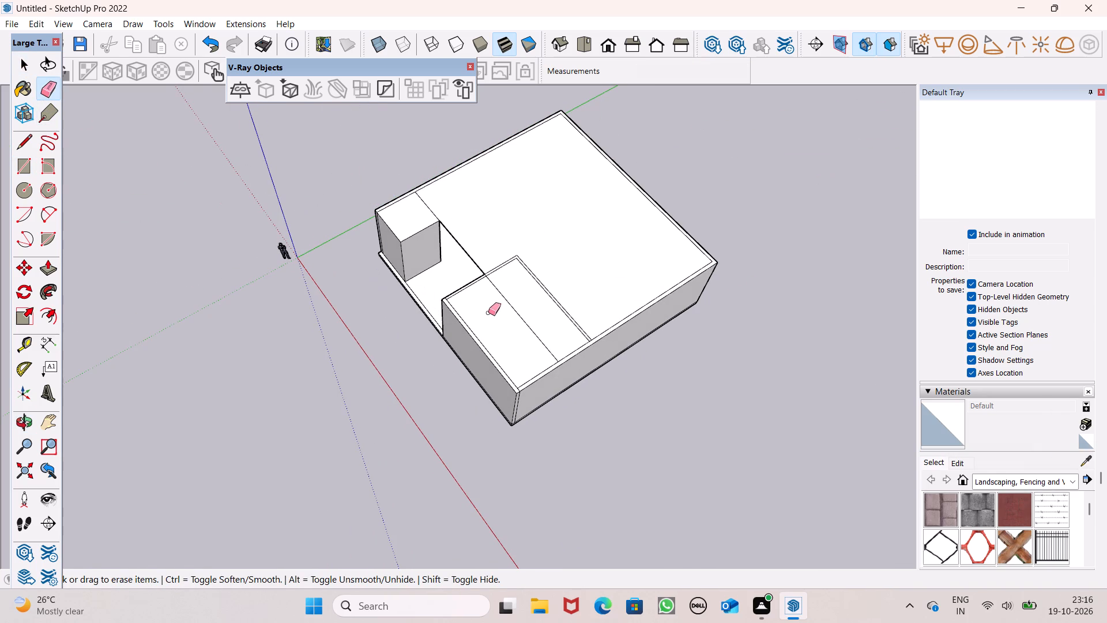
pyautogui.moveTo(507, 307); pyautogui.dragTo(512, 306)
# Thicken the main roof by extruding its underside face 6", reached through the open front recess.
pyautogui.scroll(-3, 459, 282)
pyautogui.moveTo(450, 280); pyautogui.dragTo(564, 198, button='middle')
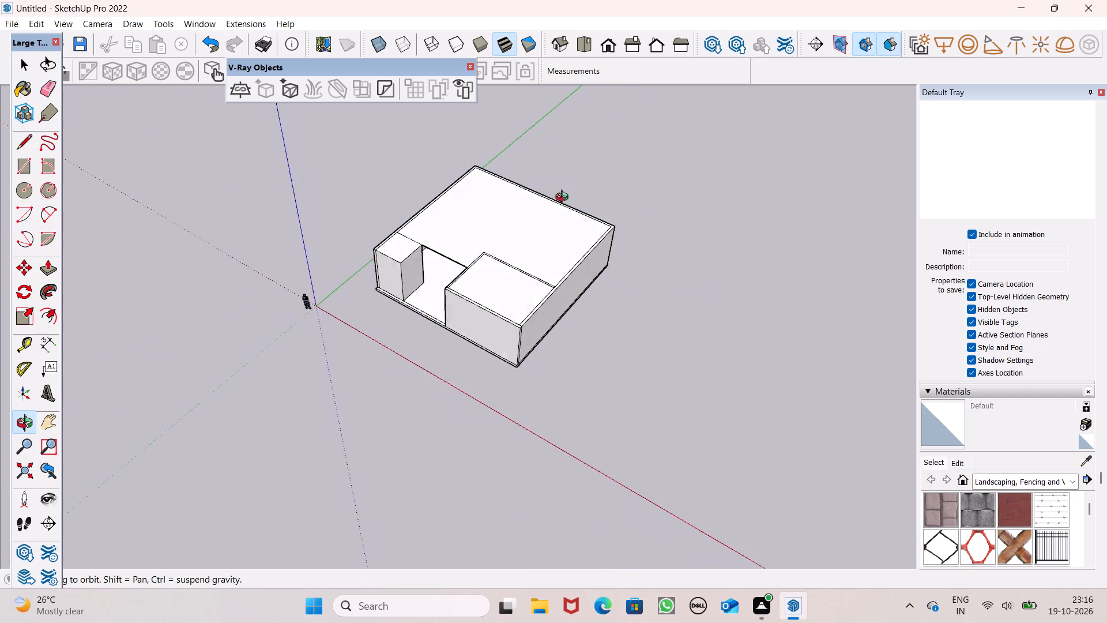
pyautogui.moveTo(564, 198); pyautogui.dragTo(616, 171, button='middle')
pyautogui.scroll(8, 488, 228)
pyautogui.scroll(1, 422, 279)
pyautogui.moveTo(416, 286); pyautogui.dragTo(603, 175, button='middle')
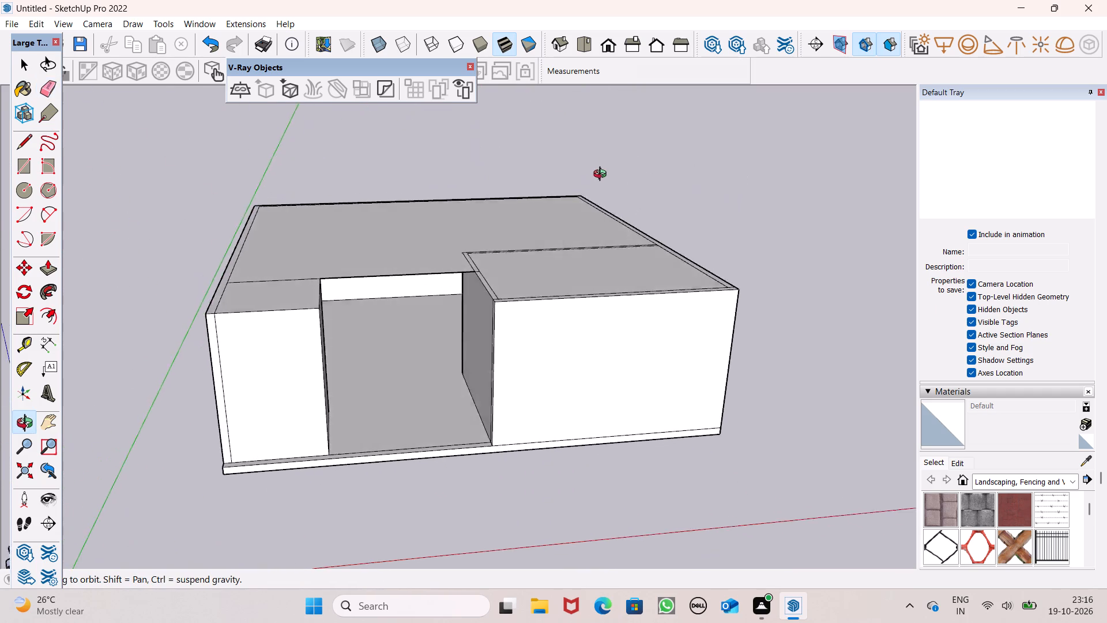
pyautogui.moveTo(603, 175); pyautogui.dragTo(612, 159, button='middle')
pyautogui.scroll(1, 610, 160)
pyautogui.scroll(-5, 616, 202)
pyautogui.moveTo(589, 262); pyautogui.dragTo(492, 193, button='middle')
pyautogui.scroll(1, 500, 193)
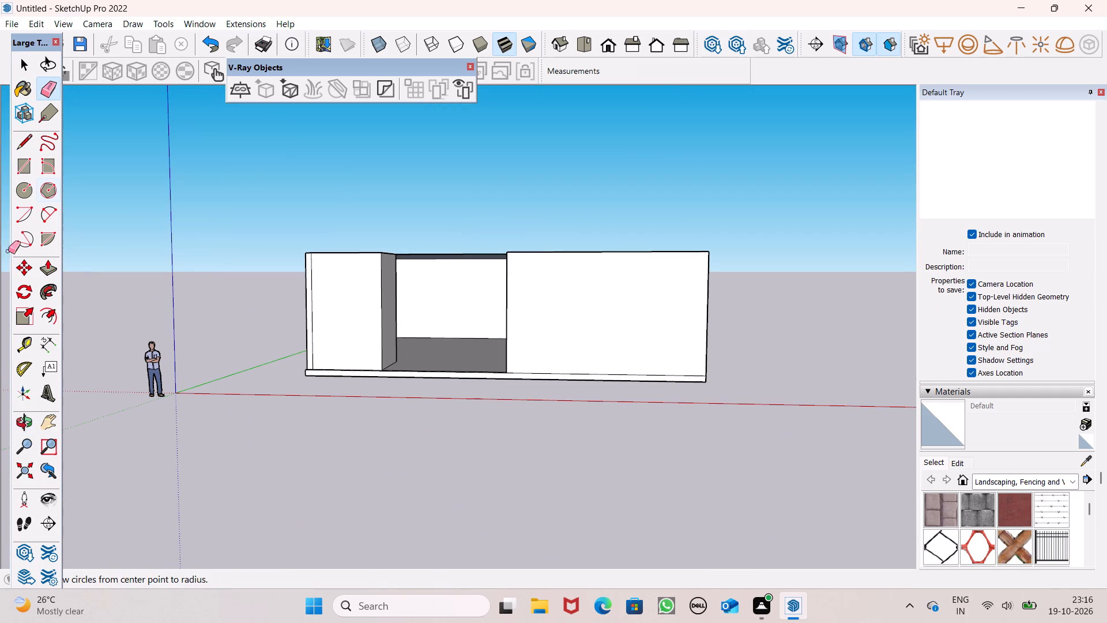
pyautogui.moveTo(48, 270); pyautogui.dragTo(85, 266)
pyautogui.scroll(4, 416, 295)
pyautogui.moveTo(418, 286); pyautogui.dragTo(419, 281, button='middle')
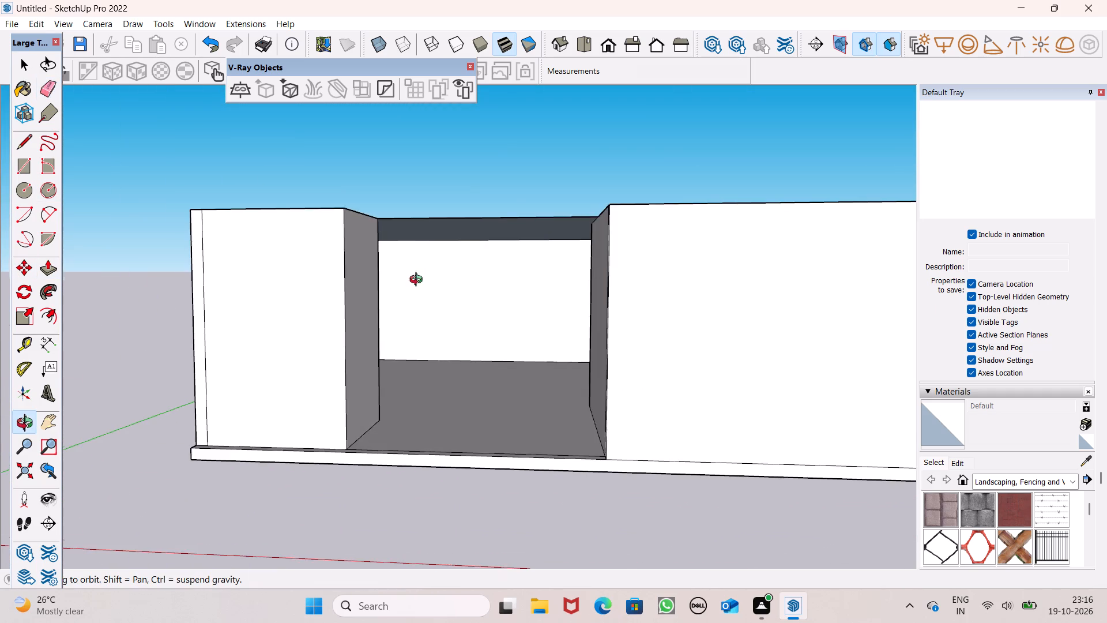
pyautogui.moveTo(419, 281); pyautogui.dragTo(427, 254, button='middle')
pyautogui.click(50, 272)
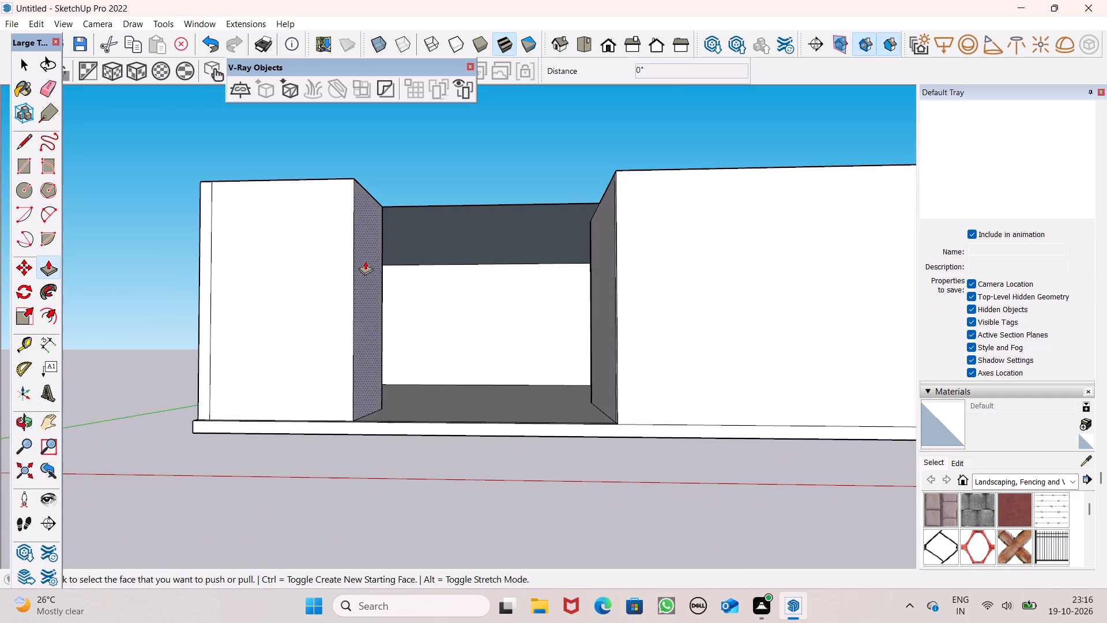
pyautogui.moveTo(428, 243); pyautogui.dragTo(428, 249)
pyautogui.write('6"')
pyautogui.press('Return')
# Extend the roof slab's front edge about 9' 5 1/2" forward over the recess, flush with the front corner rooms.
pyautogui.scroll(-12, 428, 249)
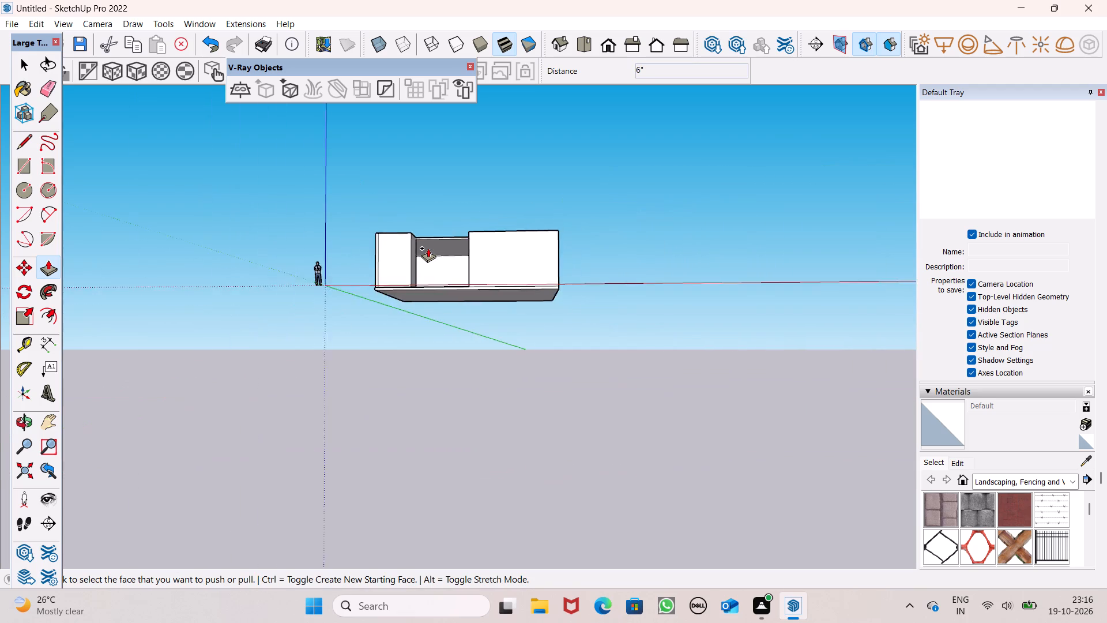
pyautogui.moveTo(428, 255); pyautogui.dragTo(410, 448, button='middle')
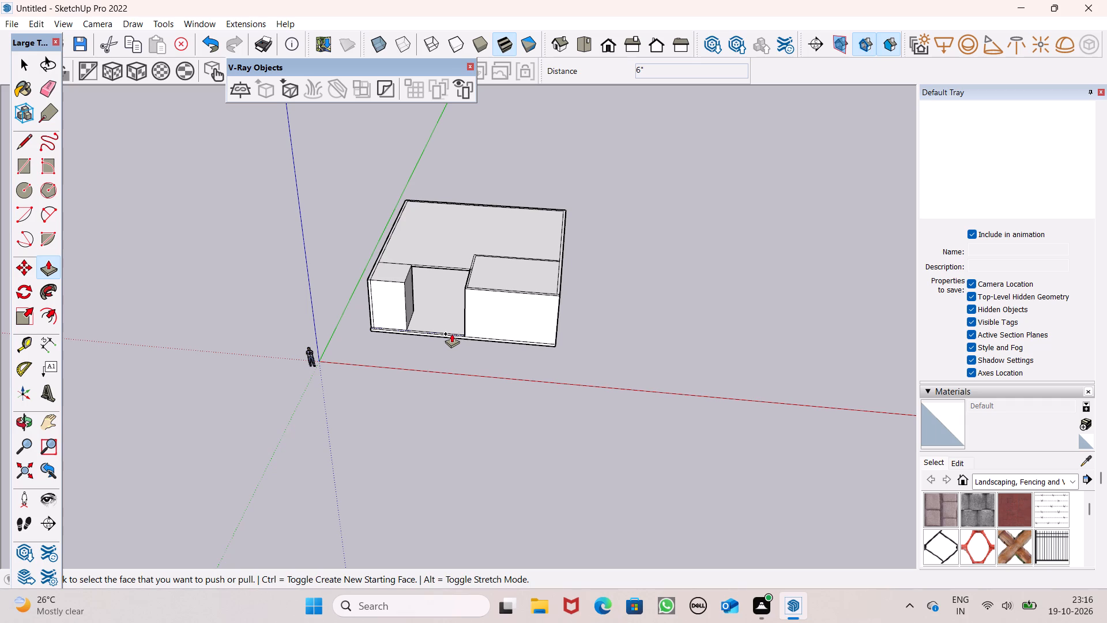
pyautogui.moveTo(451, 299); pyautogui.dragTo(506, 276, button='middle')
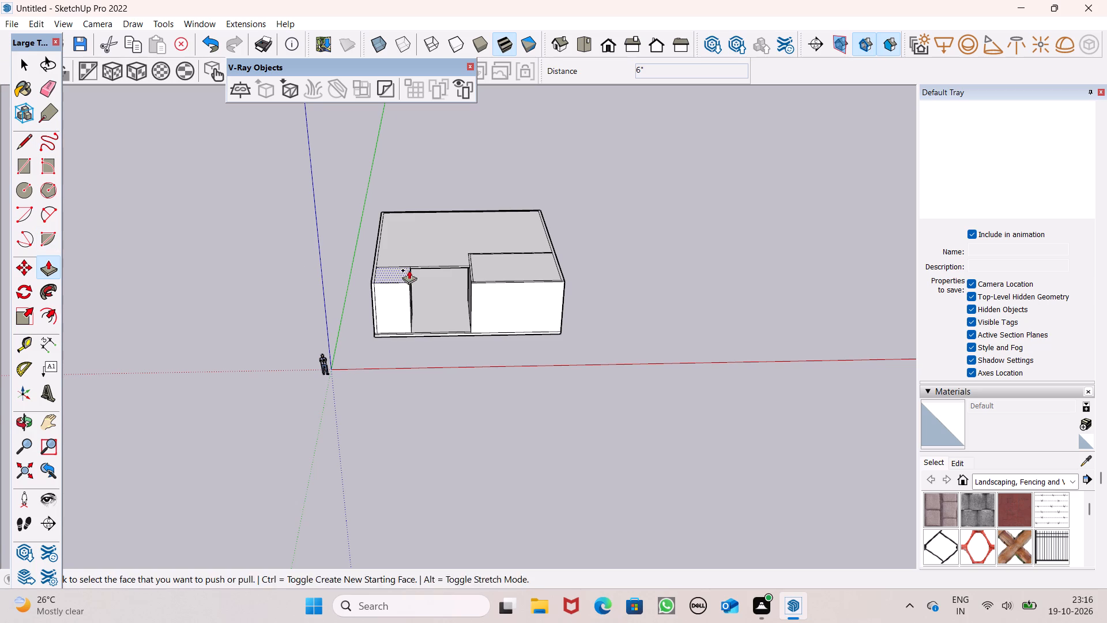
pyautogui.moveTo(409, 270); pyautogui.dragTo(442, 220, button='middle')
pyautogui.scroll(6, 417, 258)
pyautogui.moveTo(435, 280); pyautogui.dragTo(499, 319, button='middle')
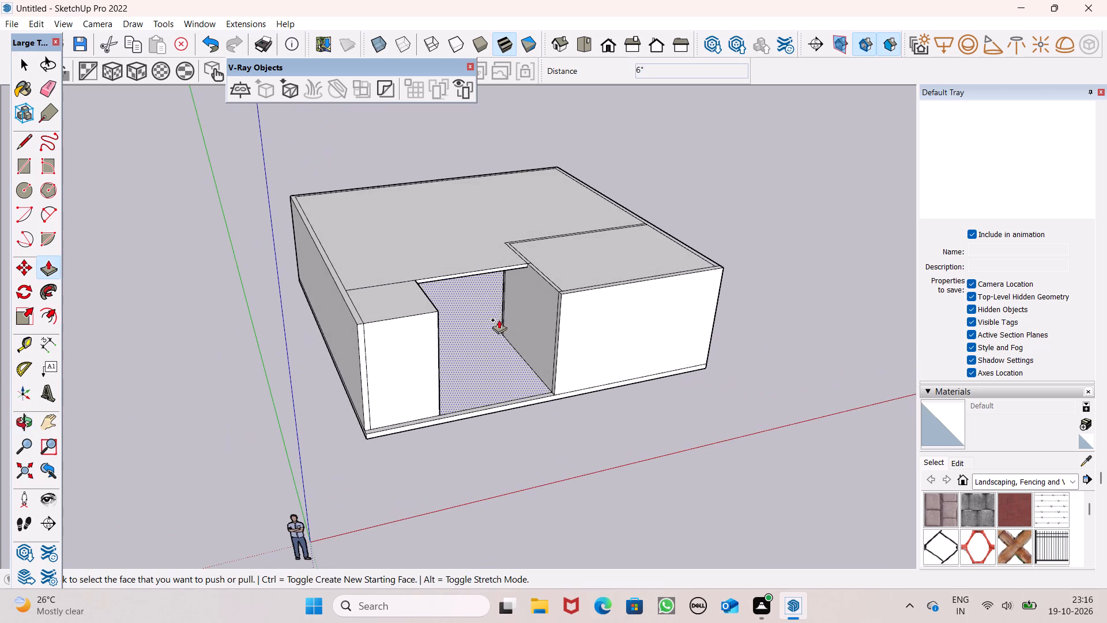
pyautogui.scroll(2, 440, 280)
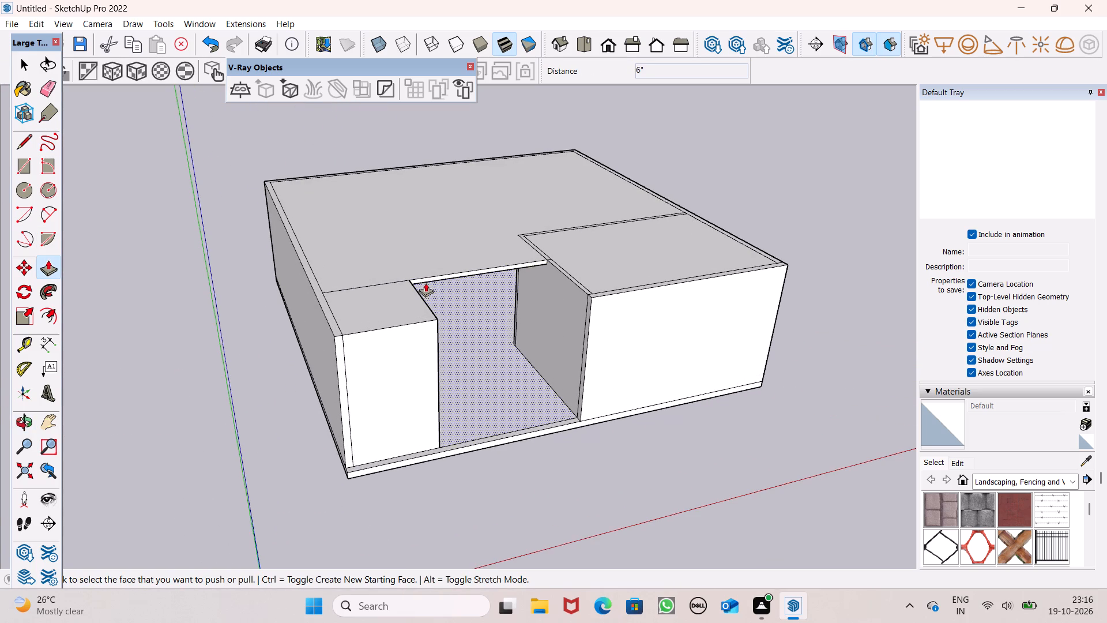
pyautogui.moveTo(423, 279); pyautogui.dragTo(412, 335)
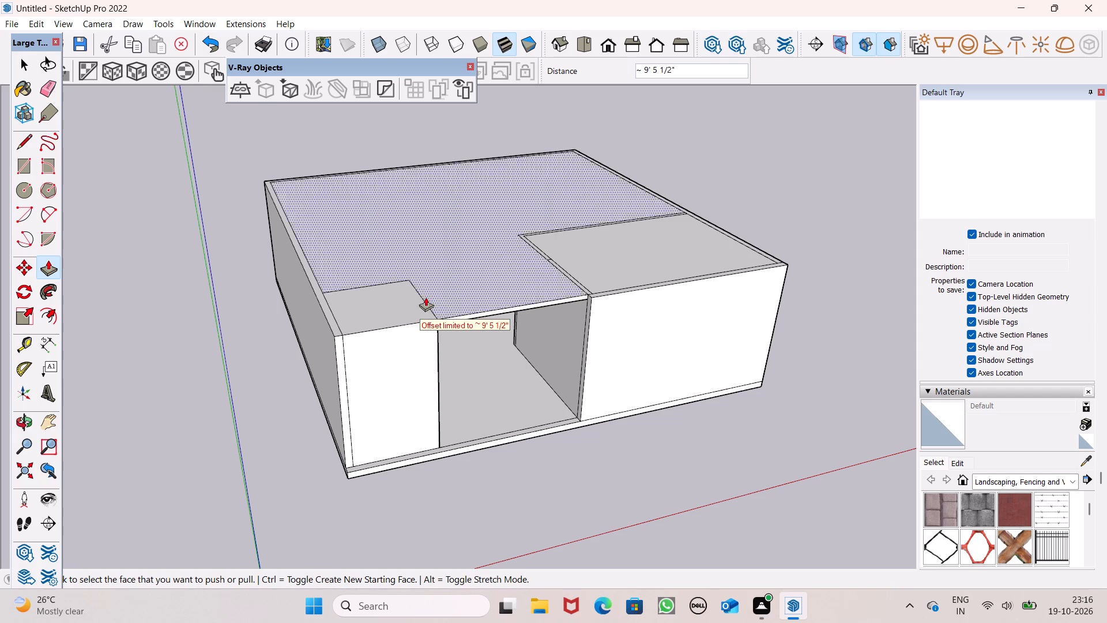
# Raise the small front corner block's top face above the roof, ending with a pull of about 3' 9".
pyautogui.scroll(-4, 426, 297)
pyautogui.scroll(-2, 487, 264)
pyautogui.moveTo(487, 297); pyautogui.dragTo(409, 416, button='middle')
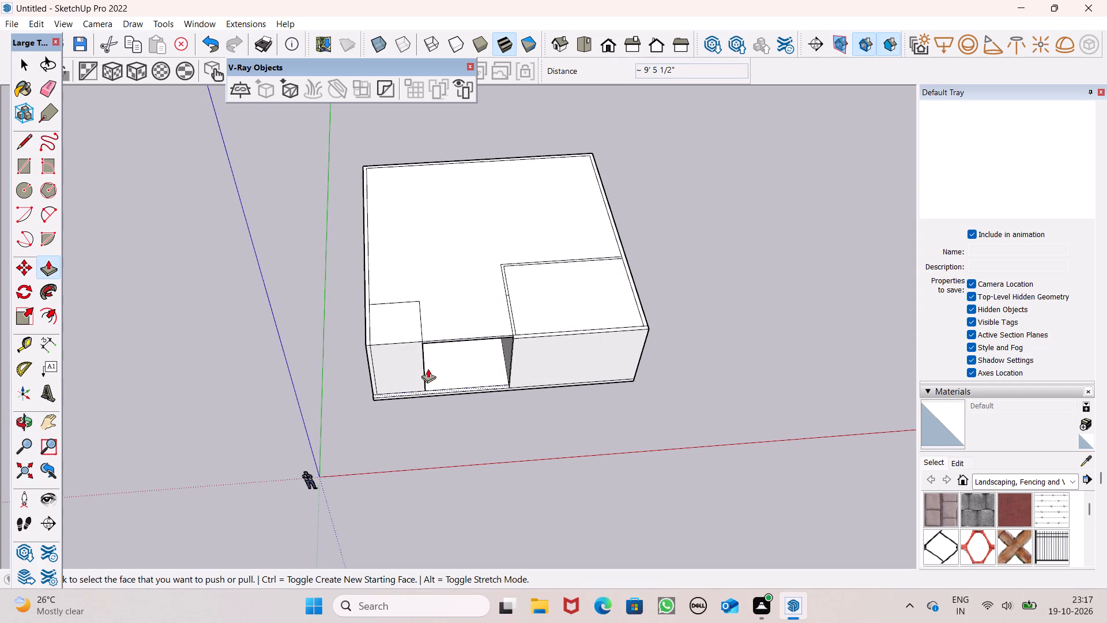
pyautogui.scroll(-2, 340, 253)
pyautogui.moveTo(376, 285); pyautogui.dragTo(343, 334, button='middle')
pyautogui.click(51, 269)
pyautogui.scroll(2, 381, 327)
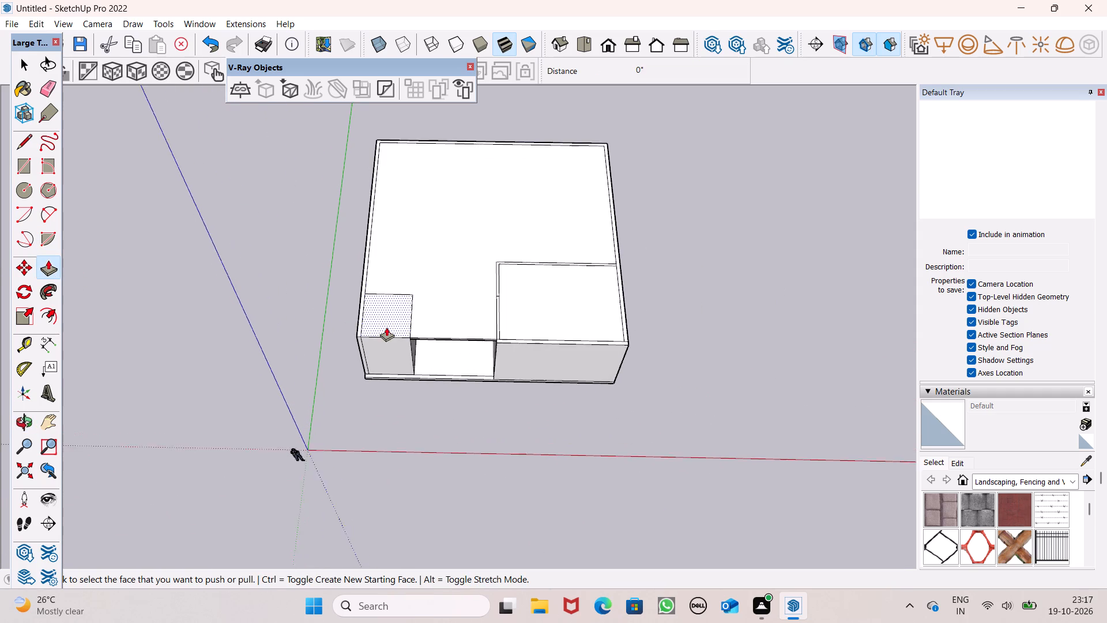
pyautogui.scroll(2, 386, 327)
pyautogui.moveTo(383, 320); pyautogui.dragTo(383, 311)
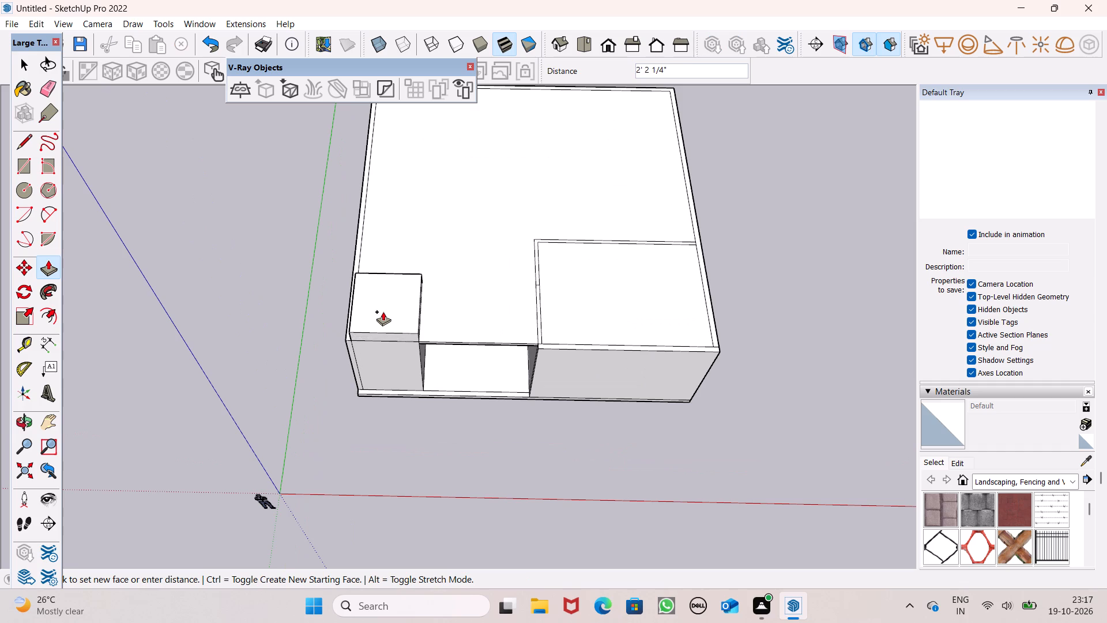
pyautogui.moveTo(383, 311); pyautogui.dragTo(375, 299)
pyautogui.click(375, 299)
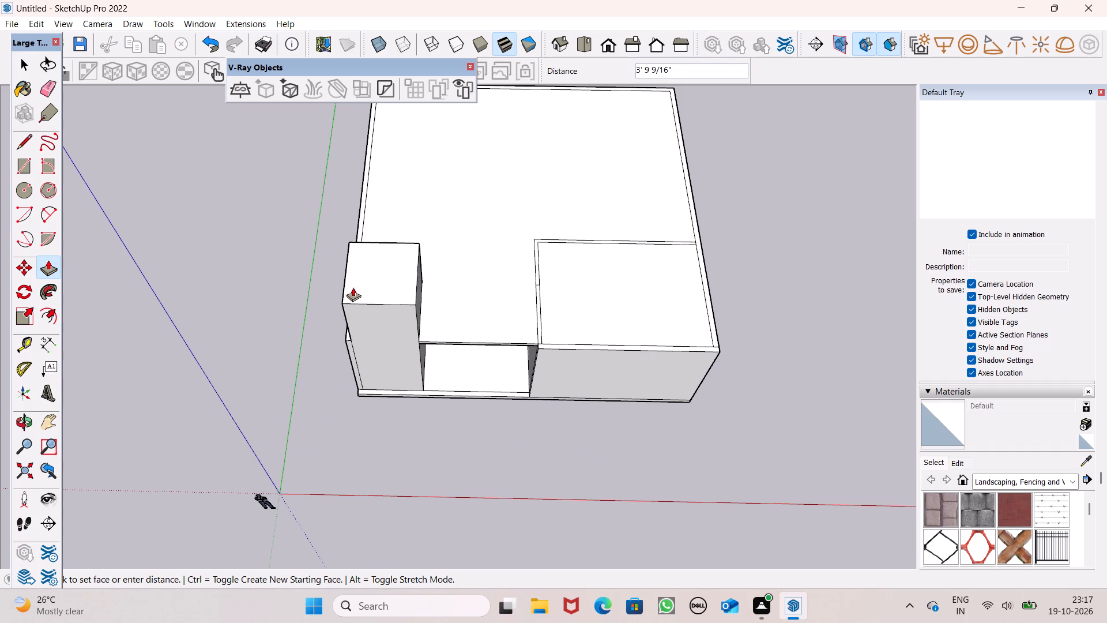
pyautogui.click(353, 287)
# Lower the raised small front corner block's top face in successive pushes, ending with one of about 1'.
pyautogui.moveTo(481, 328); pyautogui.dragTo(341, 208, button='middle')
pyautogui.scroll(-1, 380, 238)
pyautogui.moveTo(375, 237); pyautogui.dragTo(498, 158, button='middle')
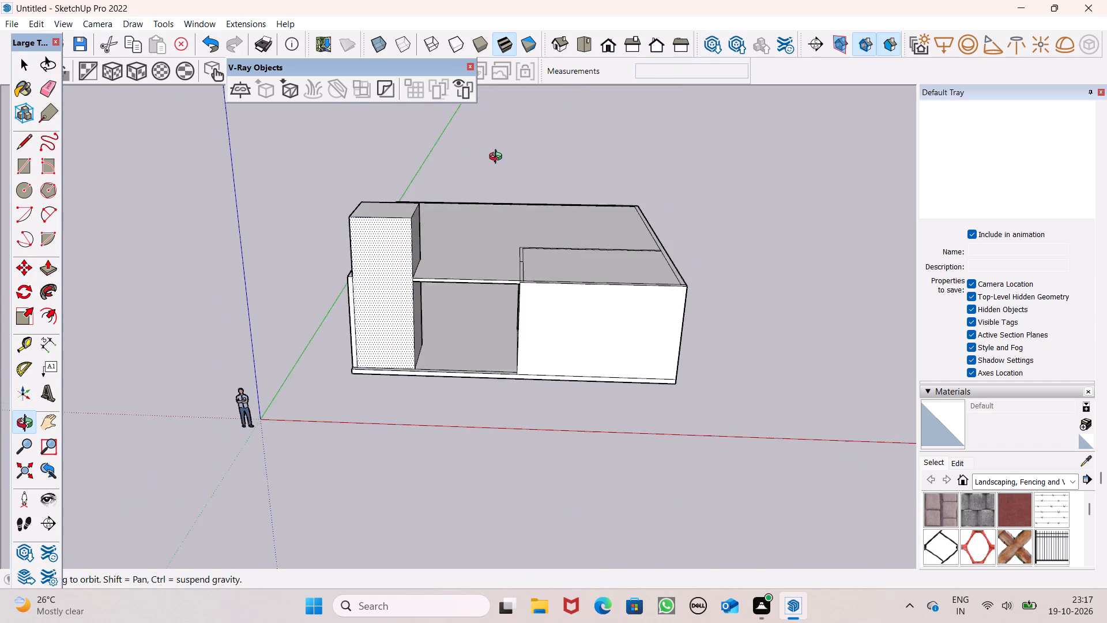
pyautogui.moveTo(498, 158); pyautogui.dragTo(640, 164, button='middle')
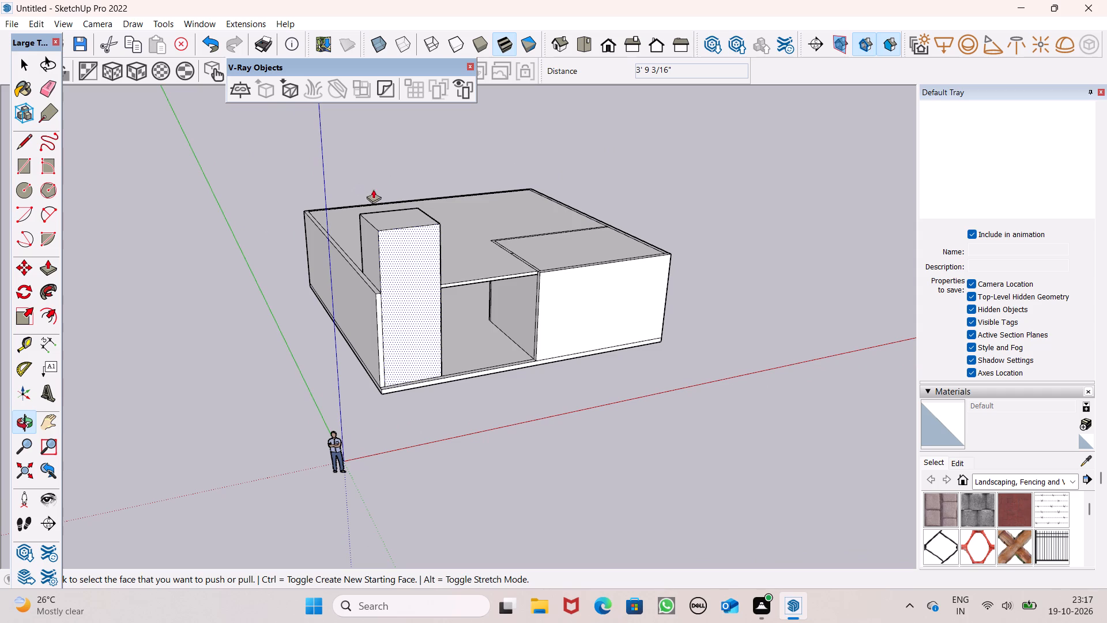
pyautogui.moveTo(416, 216); pyautogui.dragTo(418, 228)
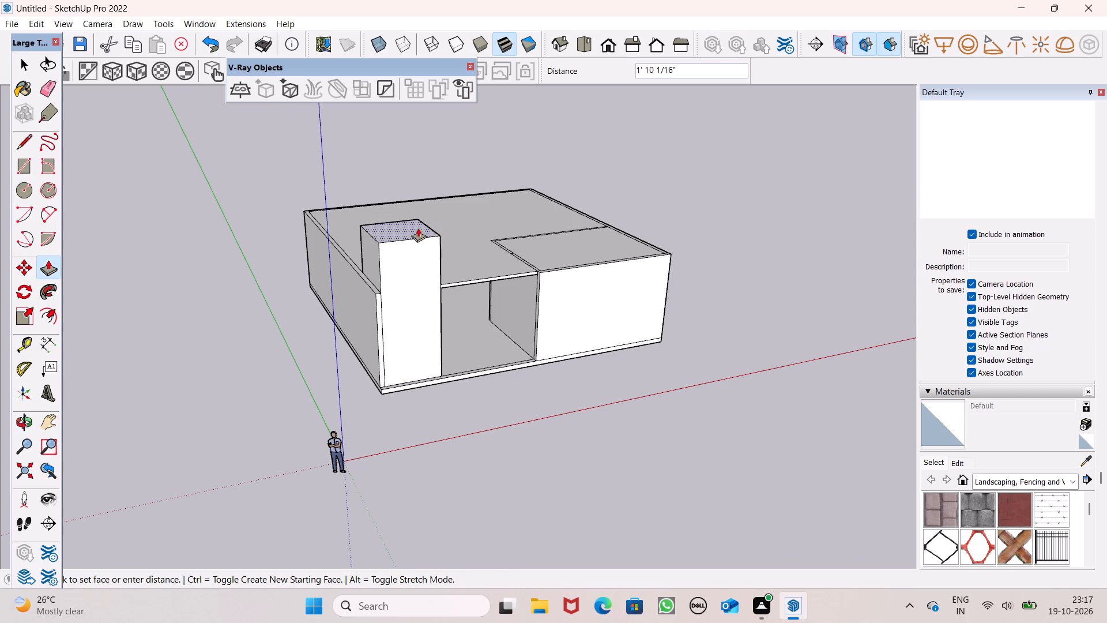
pyautogui.moveTo(418, 228); pyautogui.dragTo(418, 232)
pyautogui.click(418, 232)
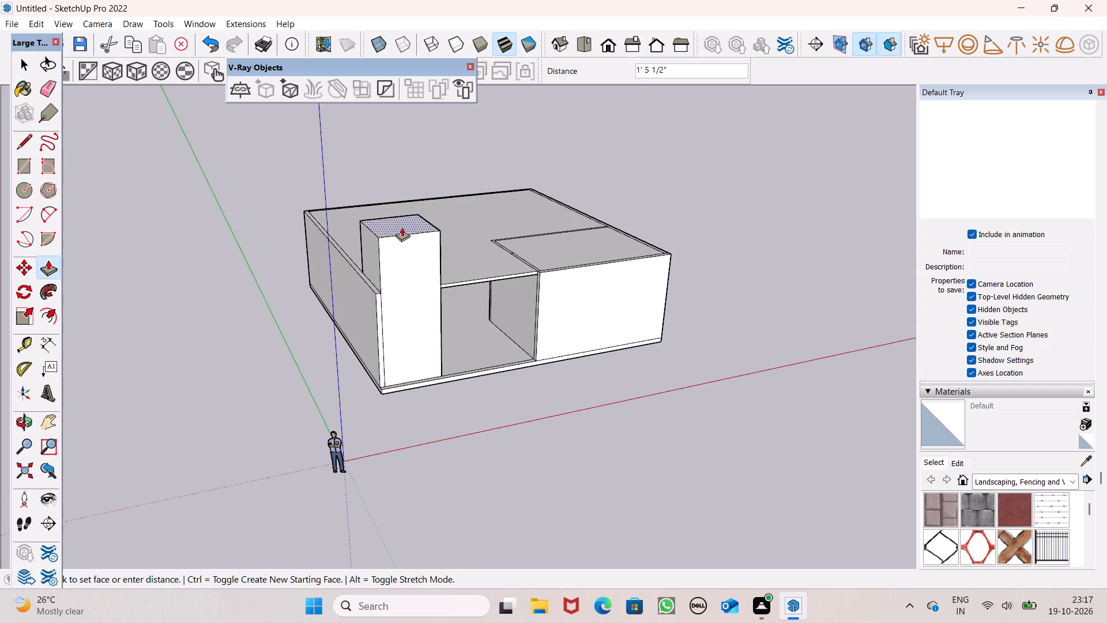
pyautogui.click(402, 239)
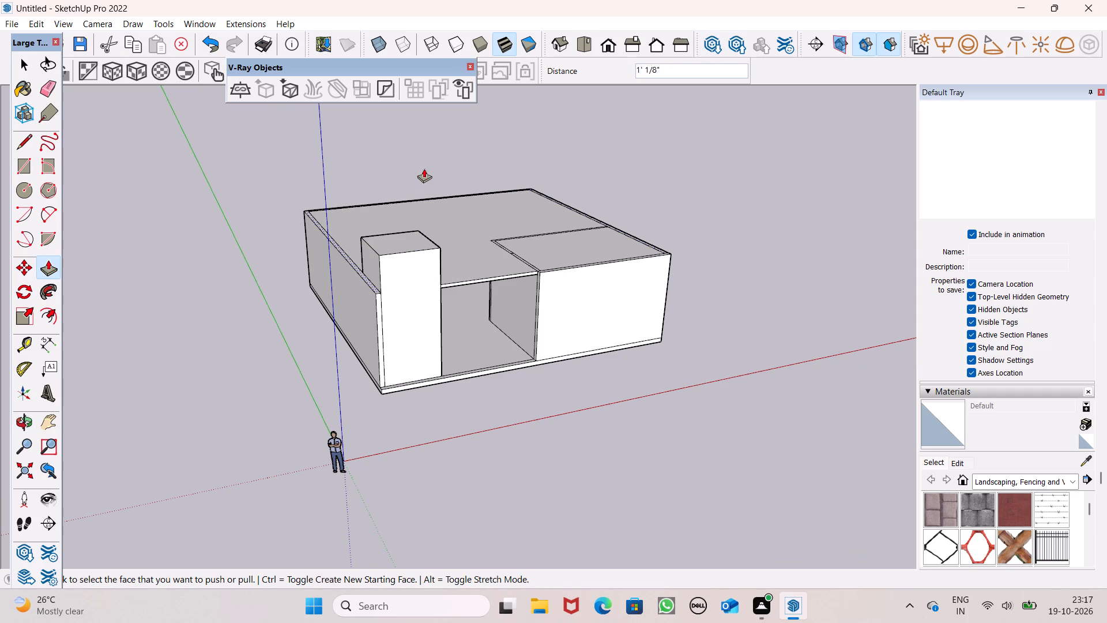
# Erase the wall outline lines on the roof that mark off the larger front corner room.
pyautogui.moveTo(476, 172); pyautogui.dragTo(314, 195, button='middle')
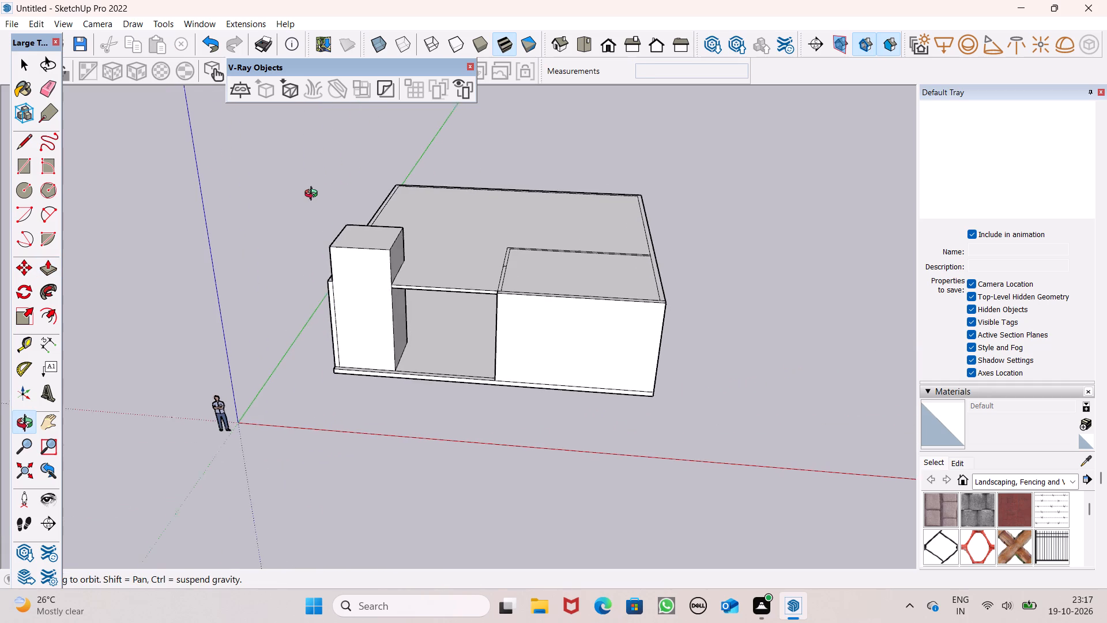
pyautogui.moveTo(314, 195); pyautogui.dragTo(310, 195, button='middle')
pyautogui.scroll(-3, 384, 159)
pyautogui.moveTo(380, 164); pyautogui.dragTo(389, 316, button='middle')
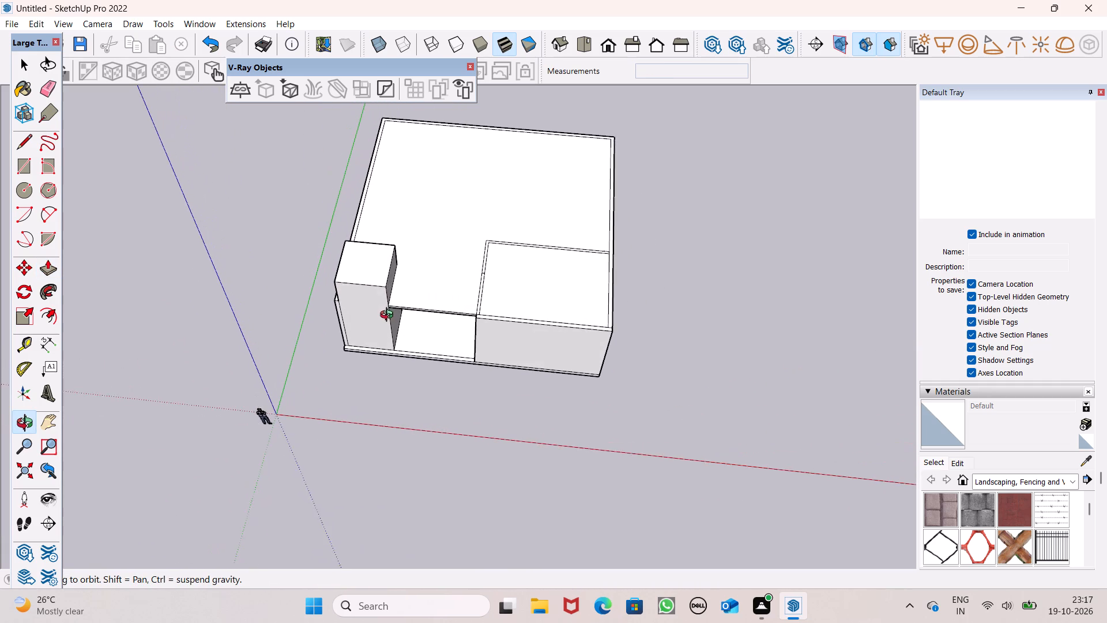
pyautogui.moveTo(389, 316); pyautogui.dragTo(394, 311, button='middle')
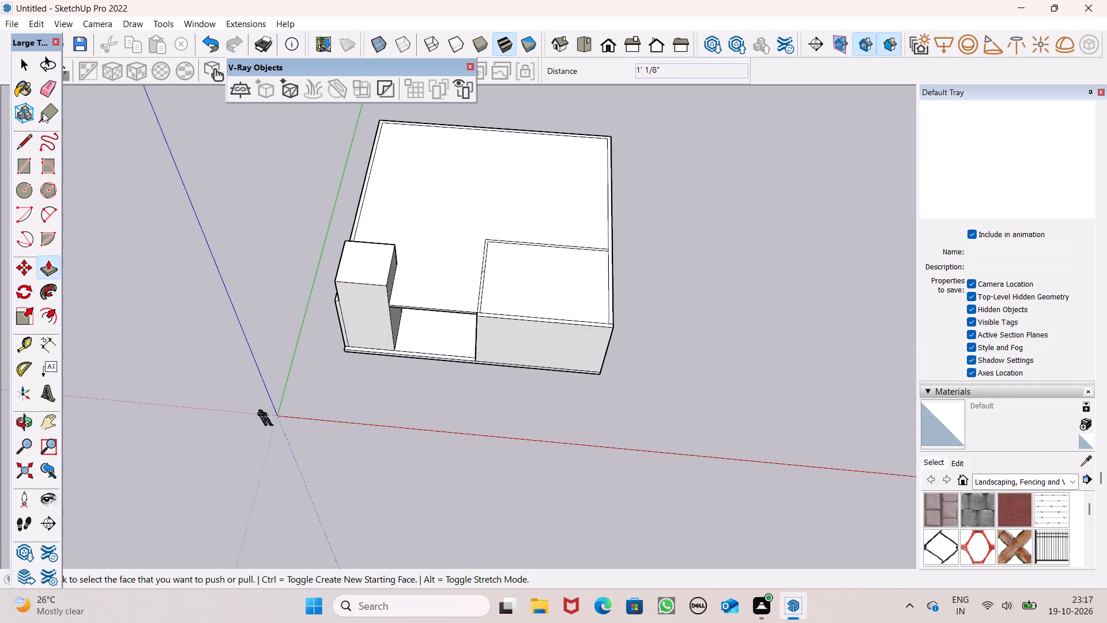
pyautogui.click(52, 87)
pyautogui.moveTo(523, 242); pyautogui.dragTo(480, 268)
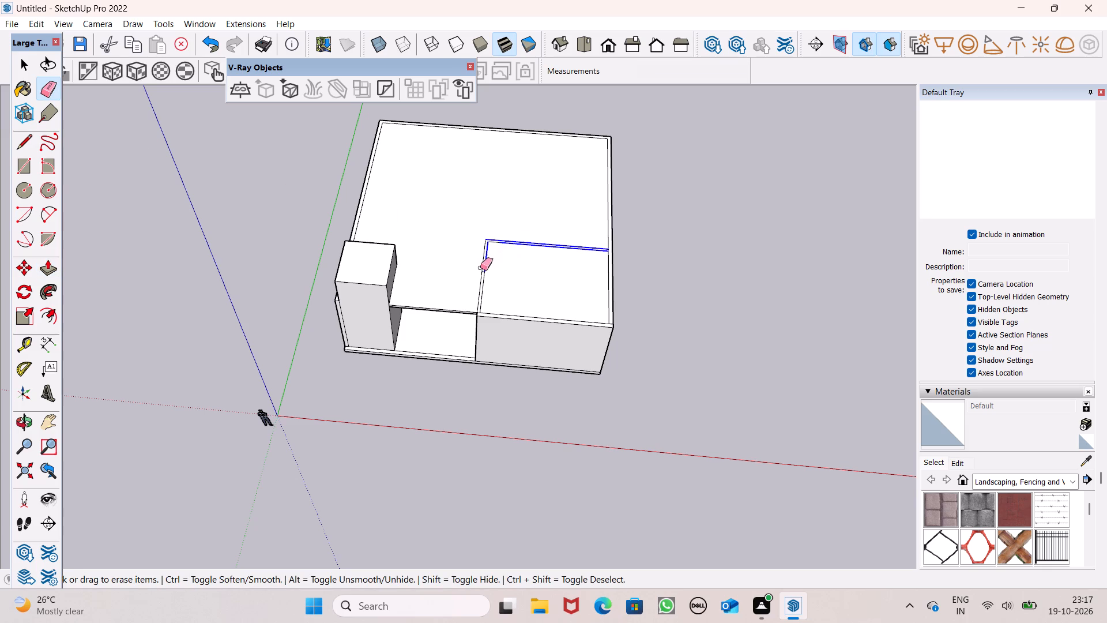
pyautogui.moveTo(480, 268); pyautogui.dragTo(482, 255)
pyautogui.moveTo(492, 239); pyautogui.dragTo(492, 242)
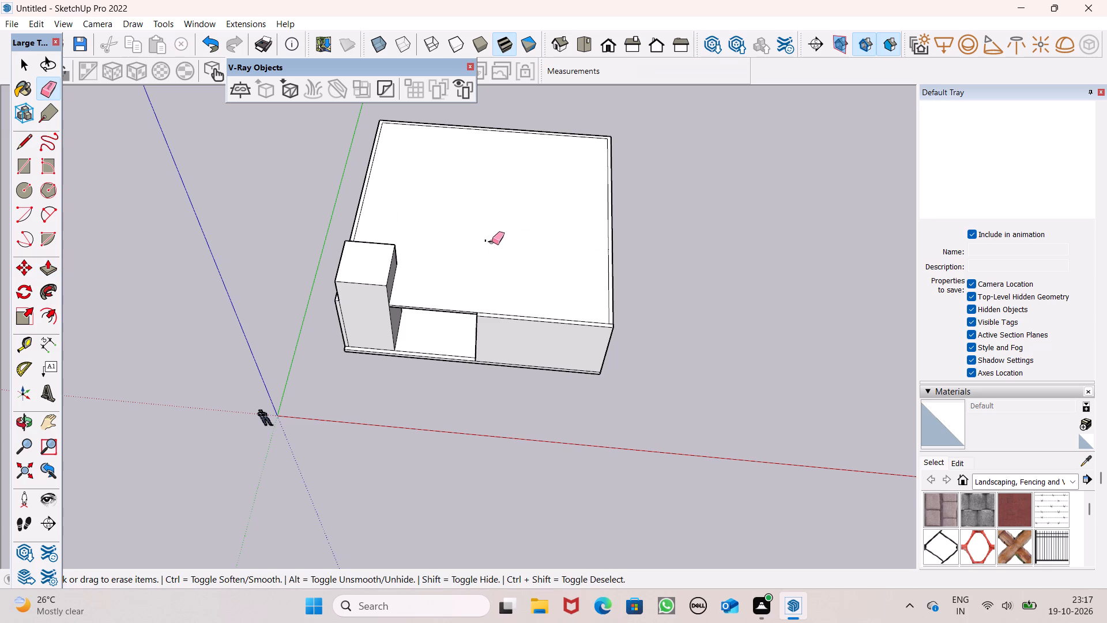
pyautogui.moveTo(492, 242); pyautogui.dragTo(495, 247)
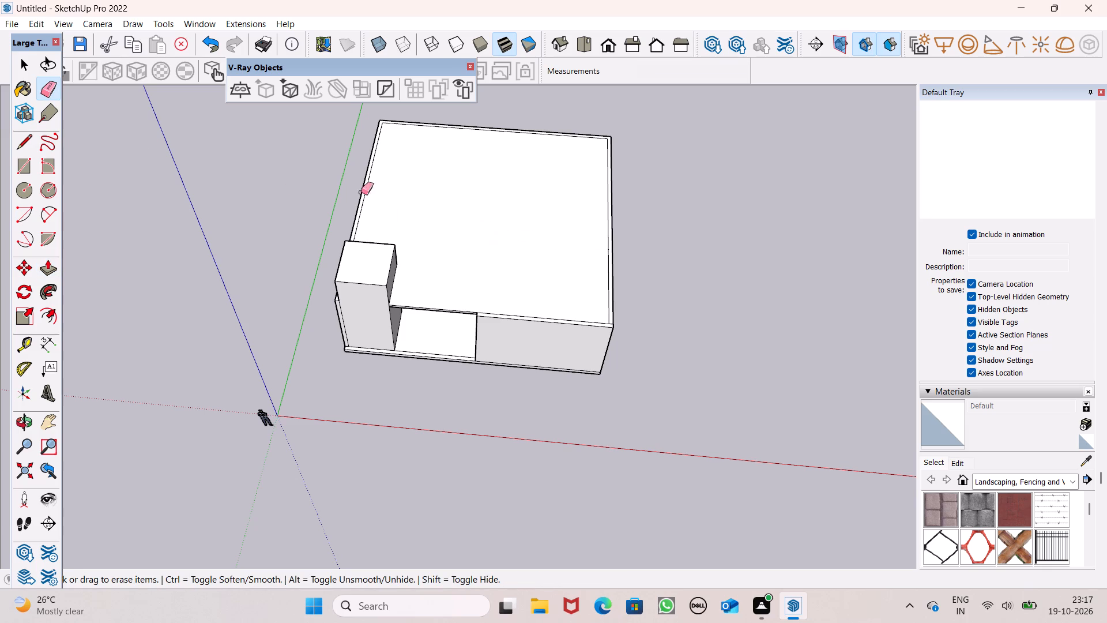
pyautogui.press('space')
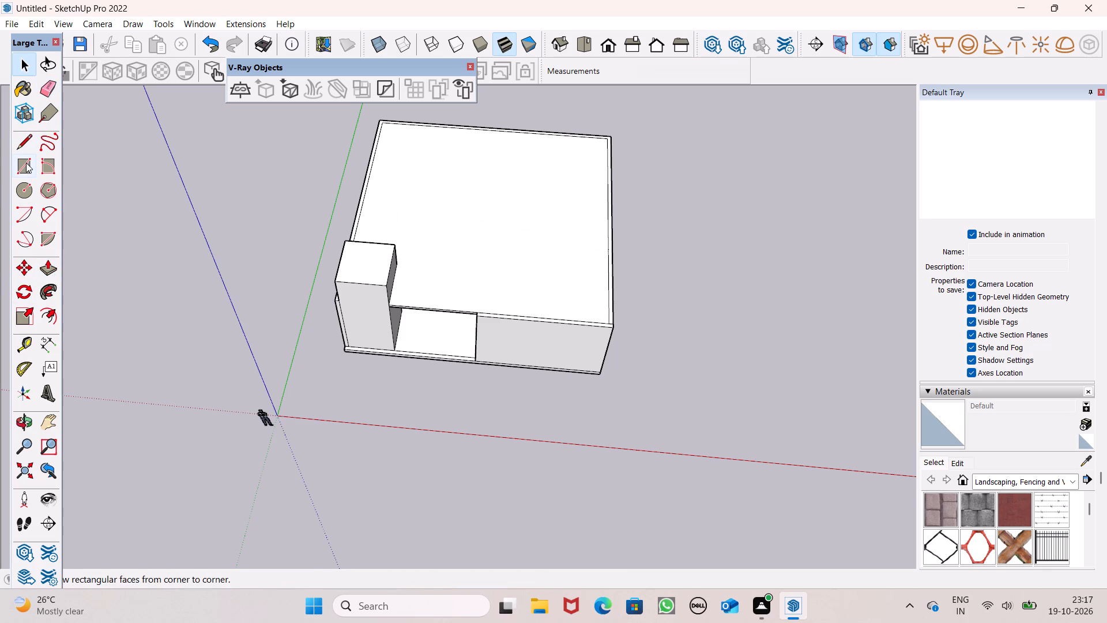
# Draw a window rectangle in the middle of the larger front corner room's front wall.
pyautogui.click(26, 163)
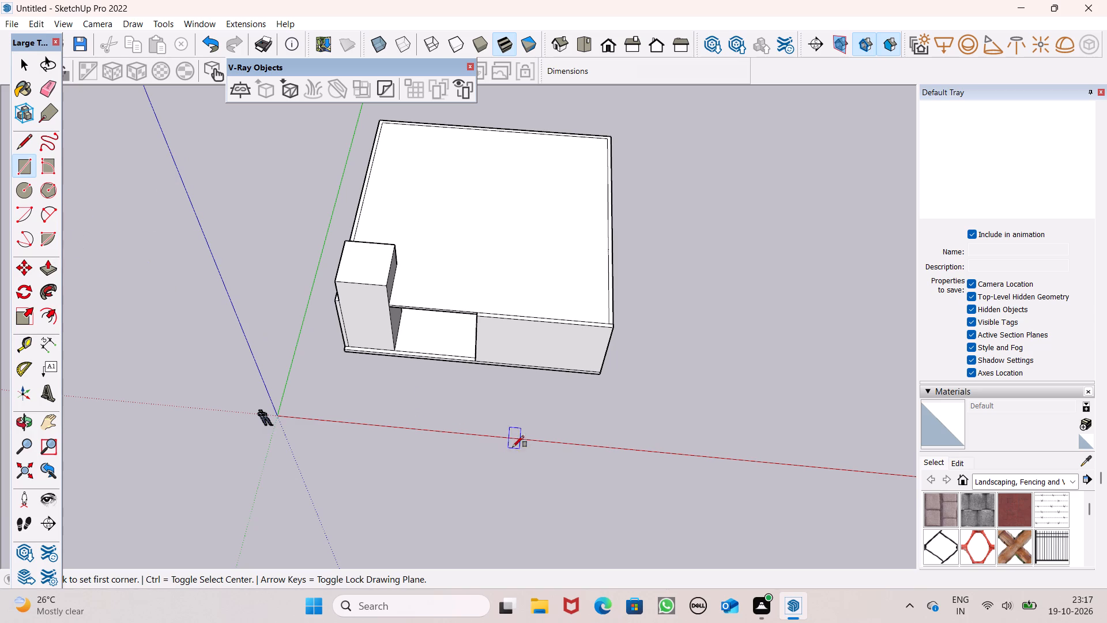
pyautogui.moveTo(492, 421); pyautogui.dragTo(524, 295, button='middle')
pyautogui.scroll(3, 518, 301)
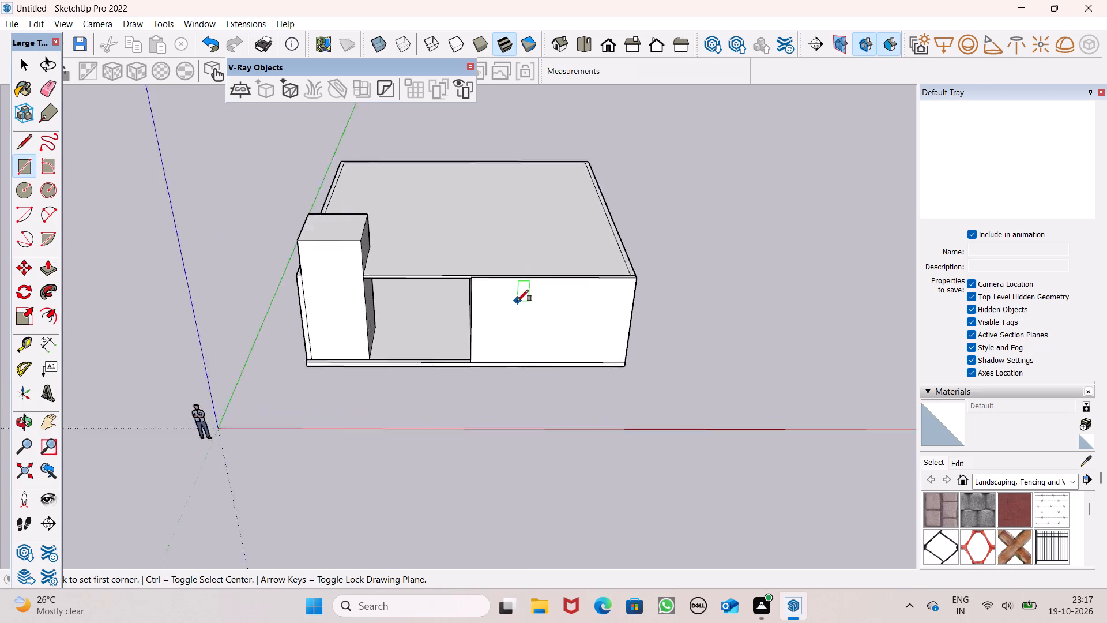
pyautogui.scroll(3, 517, 301)
pyautogui.moveTo(521, 311); pyautogui.dragTo(561, 221, button='middle')
pyautogui.scroll(2, 486, 263)
pyautogui.click(511, 235)
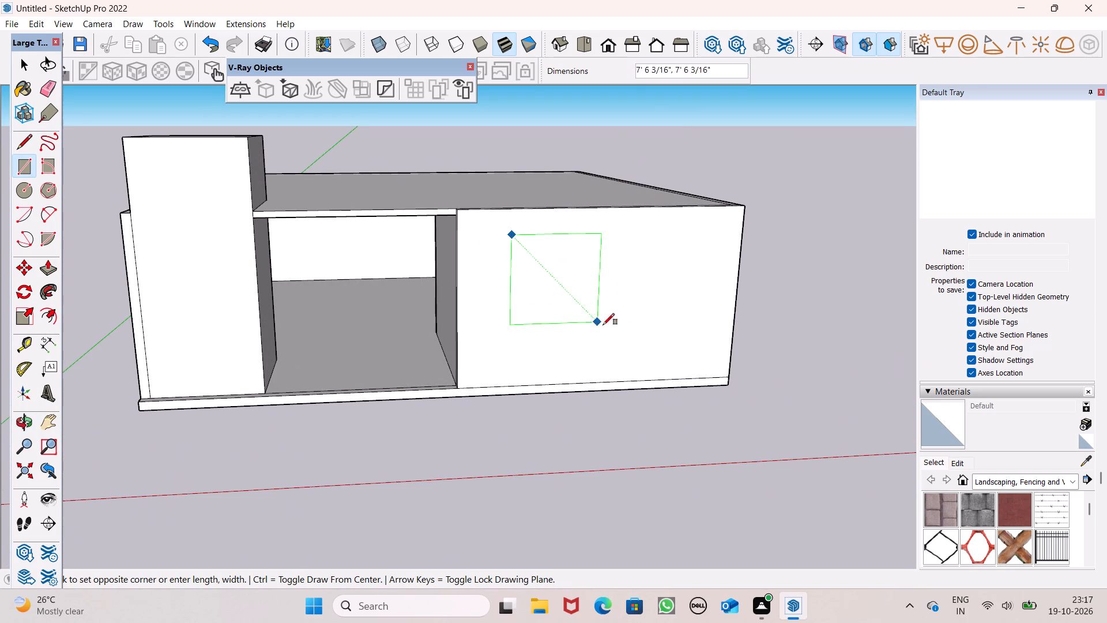
pyautogui.click(655, 359)
pyautogui.press('space')
# Push the window rectangle 9" through the front wall to cut the opening.
pyautogui.scroll(-3, 603, 300)
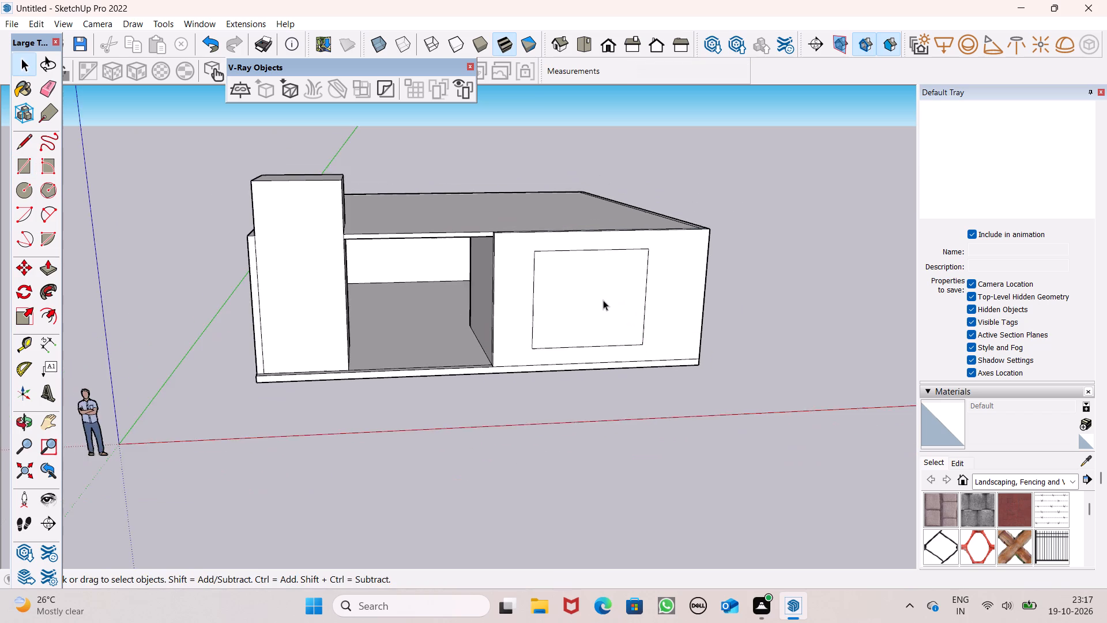
pyautogui.moveTo(597, 298); pyautogui.dragTo(552, 310, button='middle')
pyautogui.scroll(1, 553, 310)
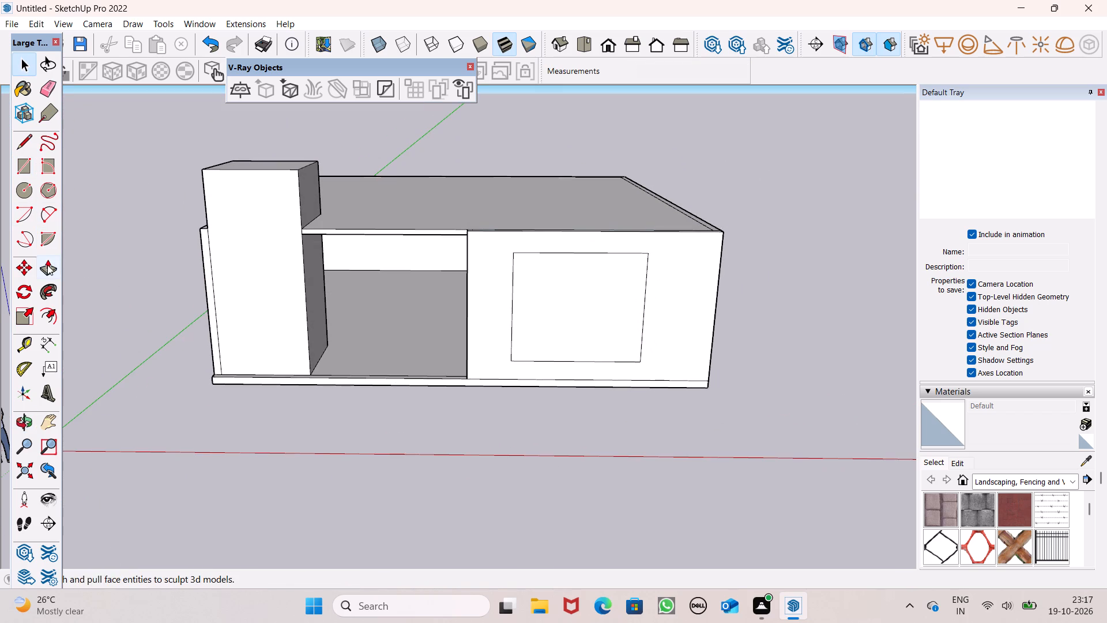
pyautogui.moveTo(47, 265); pyautogui.dragTo(54, 268)
pyautogui.moveTo(549, 342); pyautogui.dragTo(572, 328)
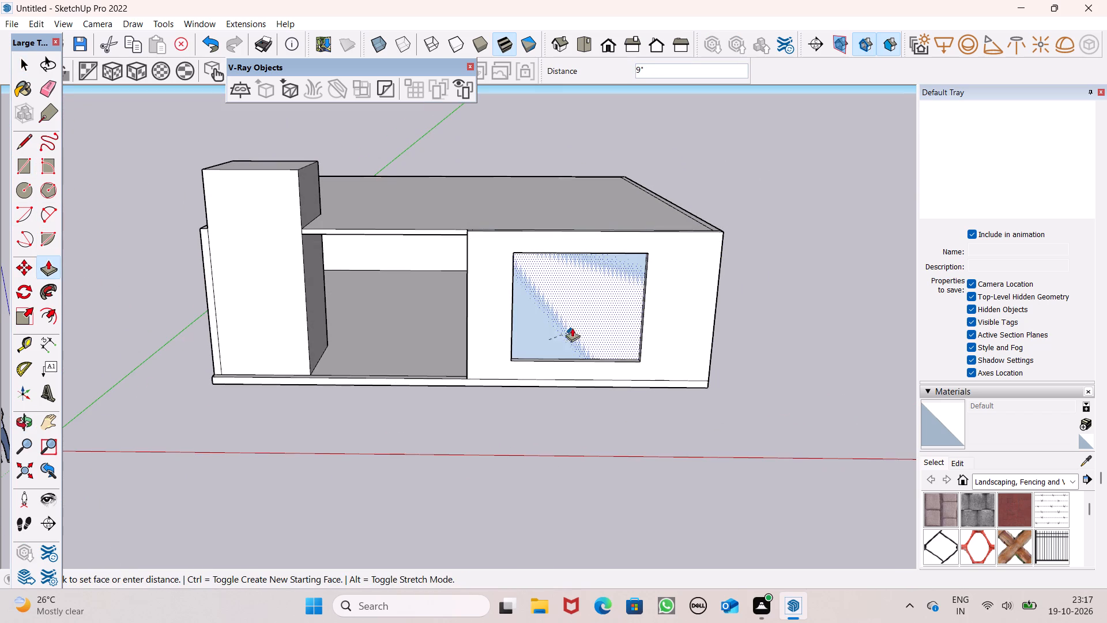
pyautogui.moveTo(572, 328); pyautogui.dragTo(583, 302)
# Extrude the larger corner room's ceiling face 6", reached through the window opening.
pyautogui.moveTo(573, 339); pyautogui.dragTo(462, 290, button='middle')
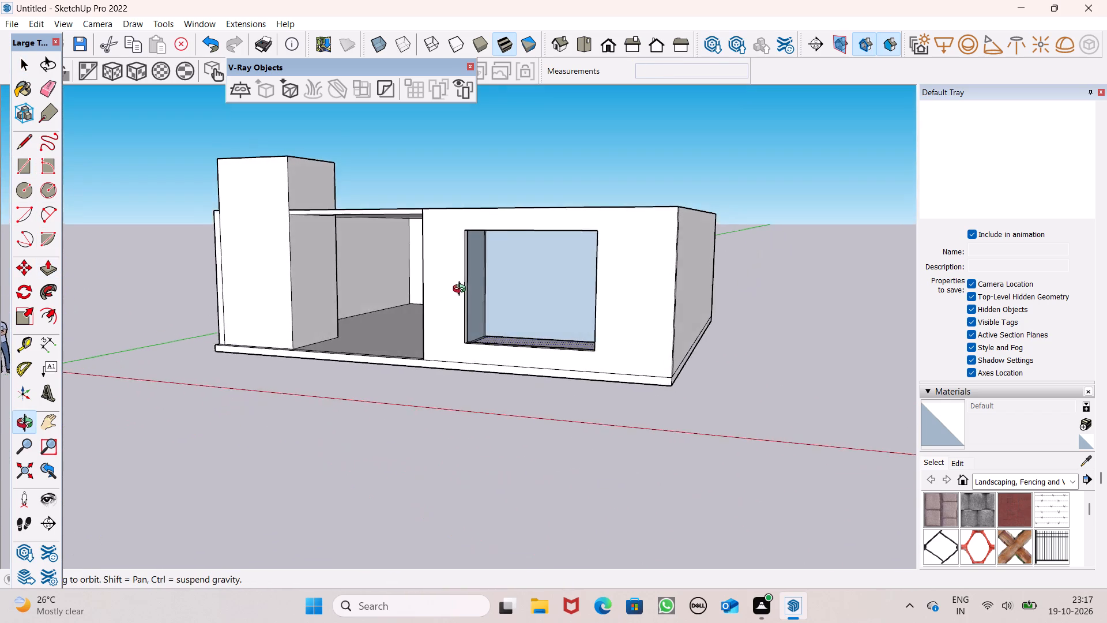
pyautogui.moveTo(462, 290); pyautogui.dragTo(622, 170, button='middle')
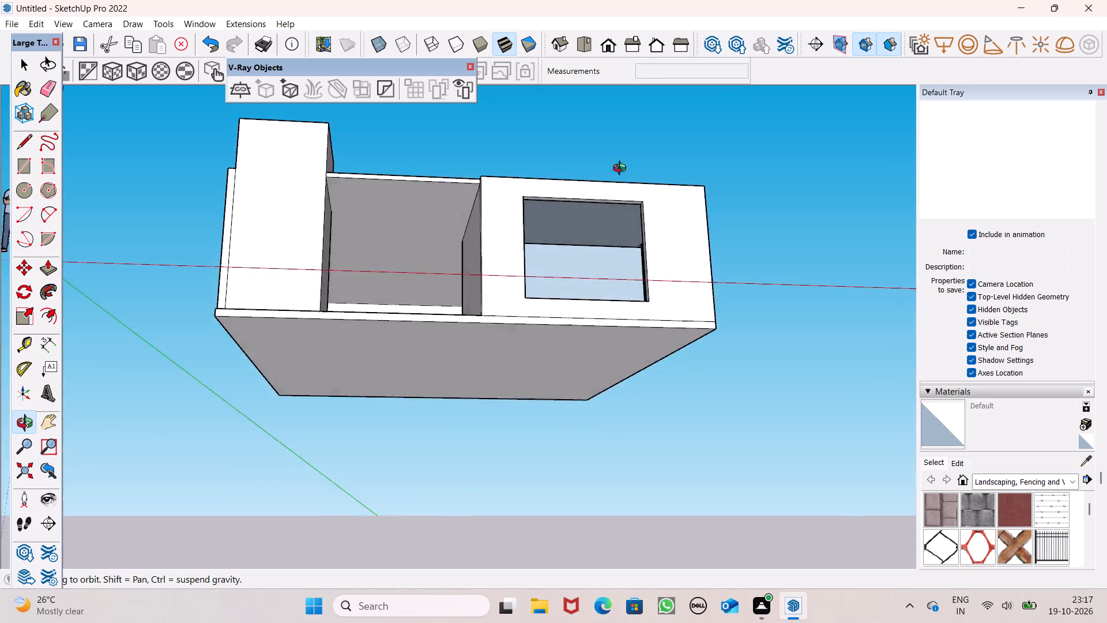
pyautogui.moveTo(622, 170); pyautogui.dragTo(714, 167, button='middle')
pyautogui.scroll(2, 577, 259)
pyautogui.moveTo(576, 261); pyautogui.dragTo(453, 328, button='middle')
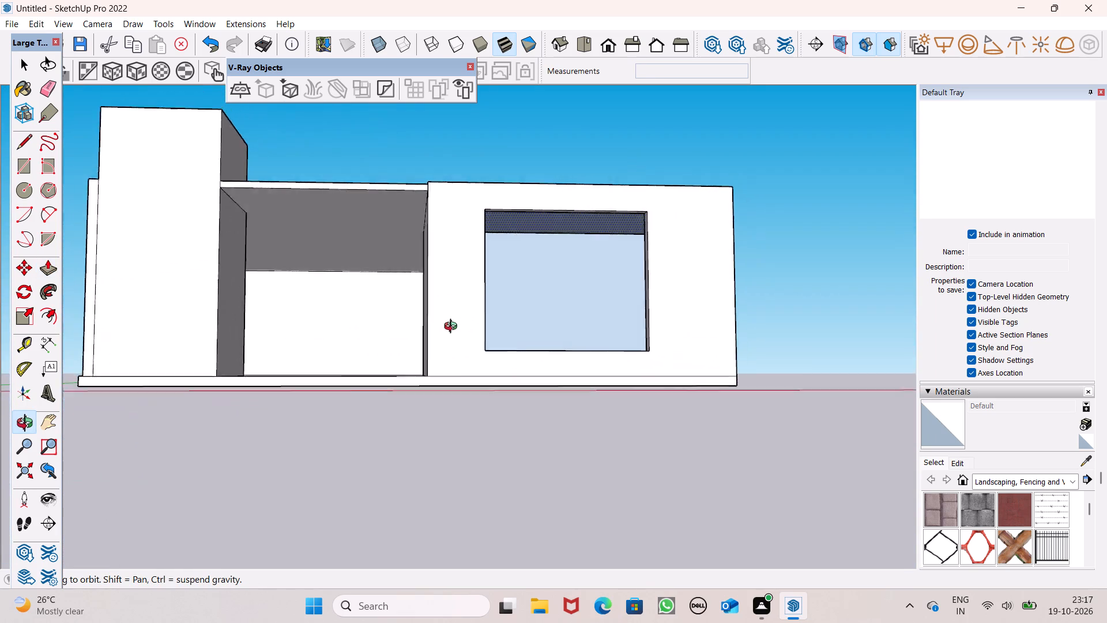
pyautogui.moveTo(453, 328); pyautogui.dragTo(401, 351, button='middle')
pyautogui.moveTo(469, 321); pyautogui.dragTo(494, 292, button='middle')
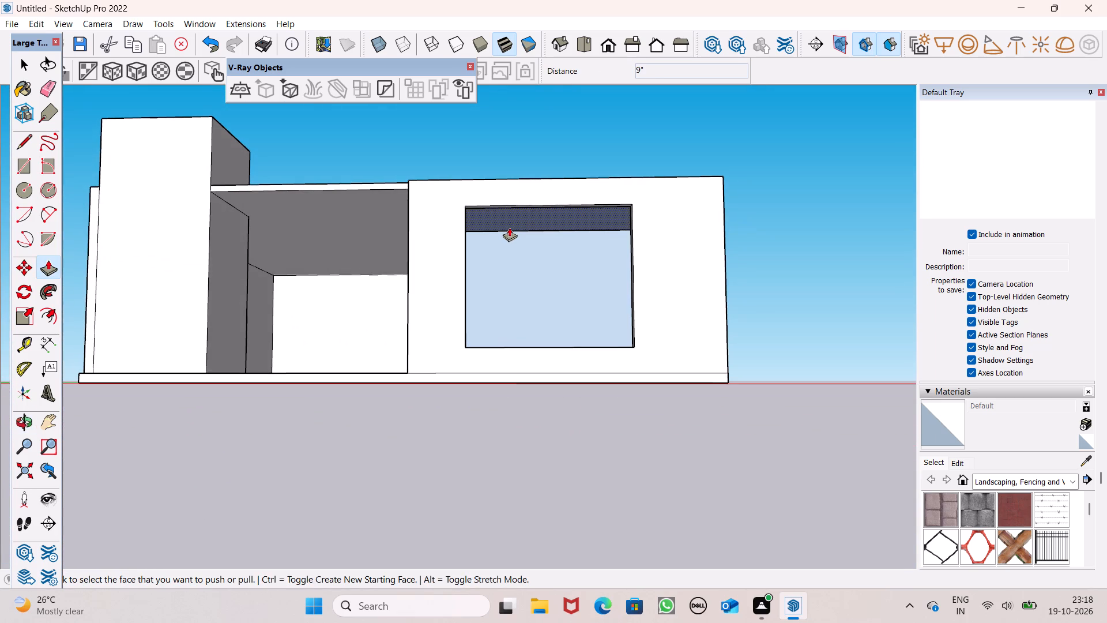
pyautogui.moveTo(509, 227); pyautogui.dragTo(506, 233)
pyautogui.write('6"')
pyautogui.press('Return')
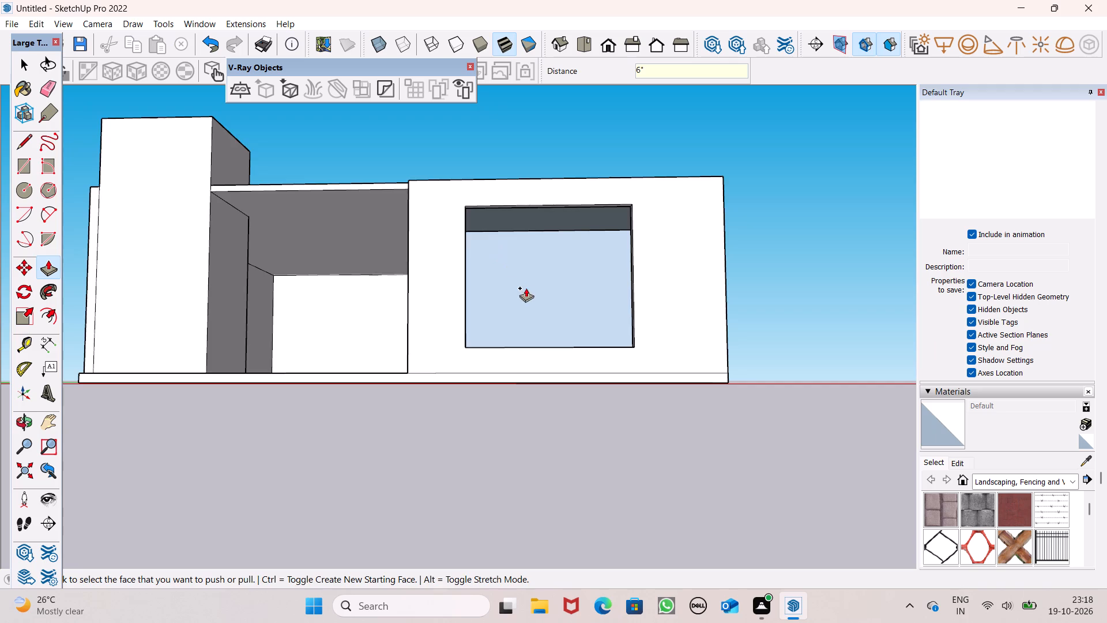
# Extrude the larger corner room's inner side wall face, on the recess side, 5" flush with the floor strip's edge.
pyautogui.moveTo(525, 294); pyautogui.dragTo(397, 374, button='middle')
pyautogui.middleClick(397, 374)
pyautogui.moveTo(397, 374); pyautogui.dragTo(300, 406, button='middle')
pyautogui.scroll(1, 577, 326)
pyautogui.scroll(-3, 577, 326)
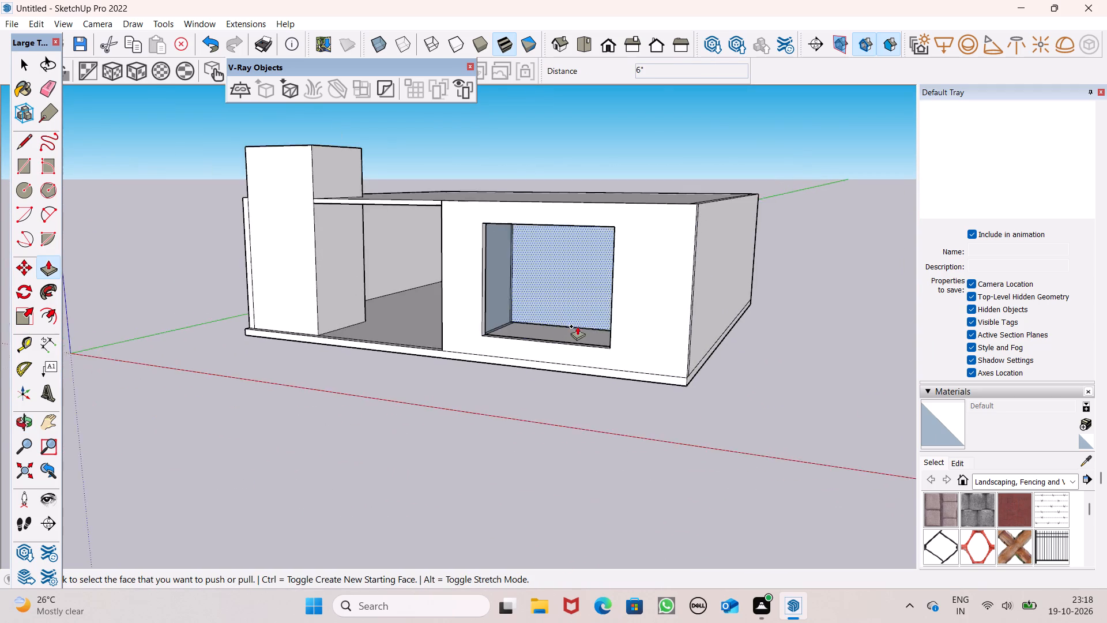
pyautogui.moveTo(571, 343); pyautogui.dragTo(506, 382, button='middle')
pyautogui.scroll(8, 496, 355)
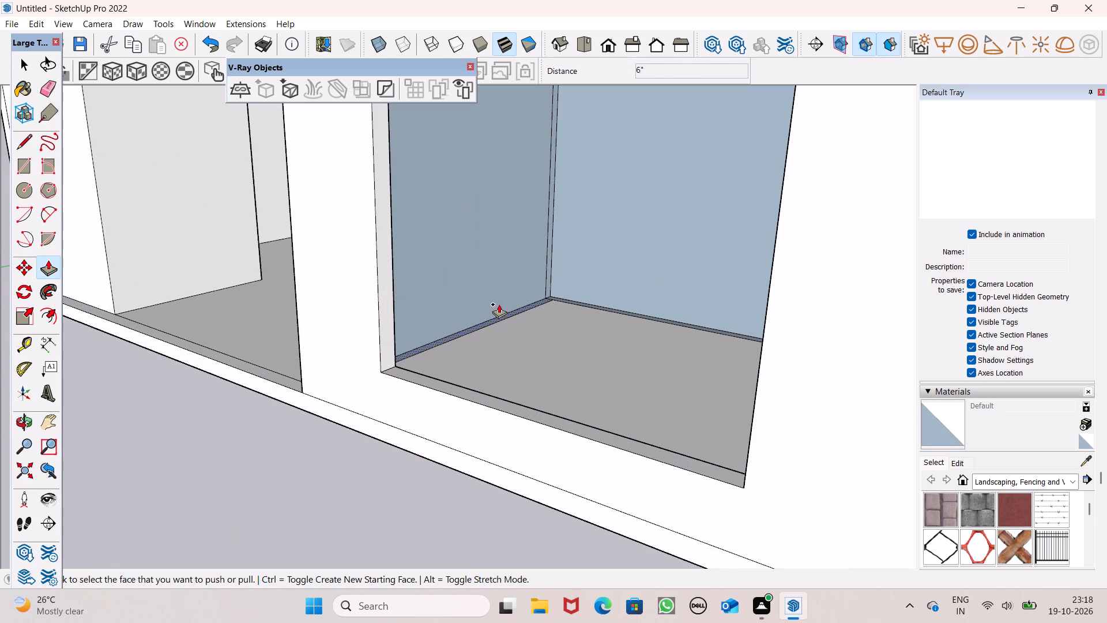
pyautogui.moveTo(494, 302); pyautogui.dragTo(499, 310)
pyautogui.click(499, 310)
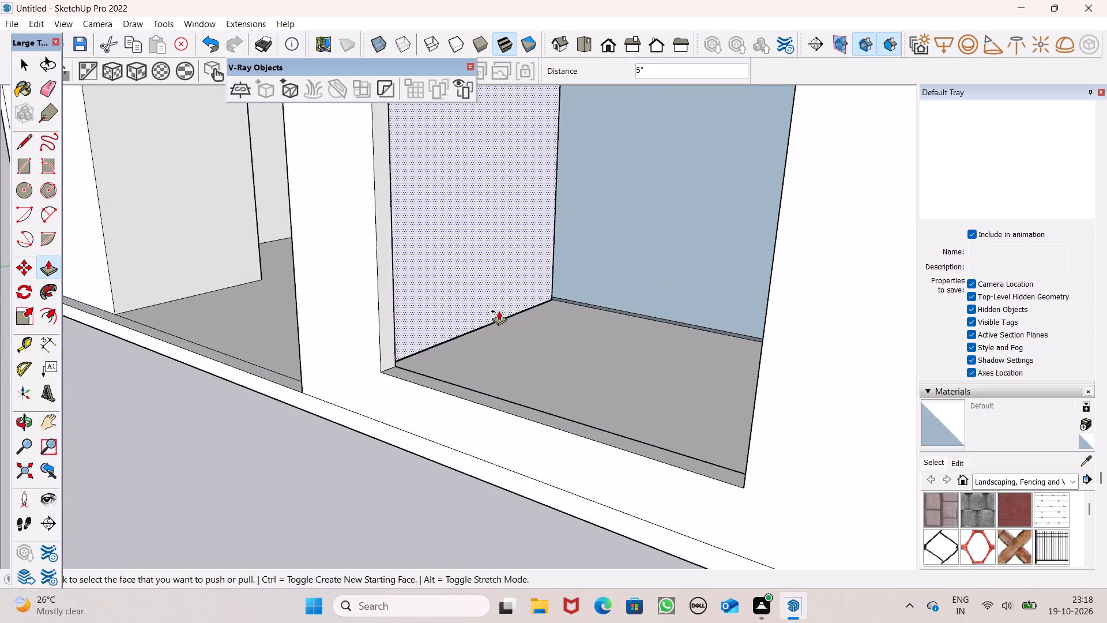
pyautogui.press('space')
# Extrude the larger corner room's inner back wall face 6" flush with the floor strip's edge.
pyautogui.moveTo(577, 310); pyautogui.dragTo(577, 326, button='middle')
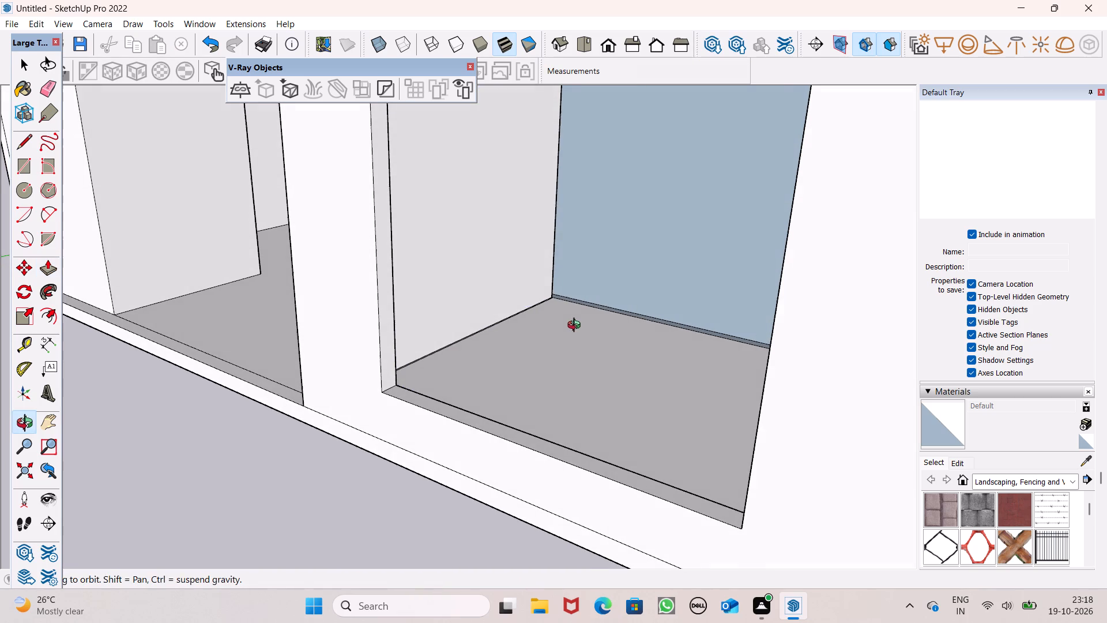
pyautogui.moveTo(577, 326); pyautogui.dragTo(576, 327, button='middle')
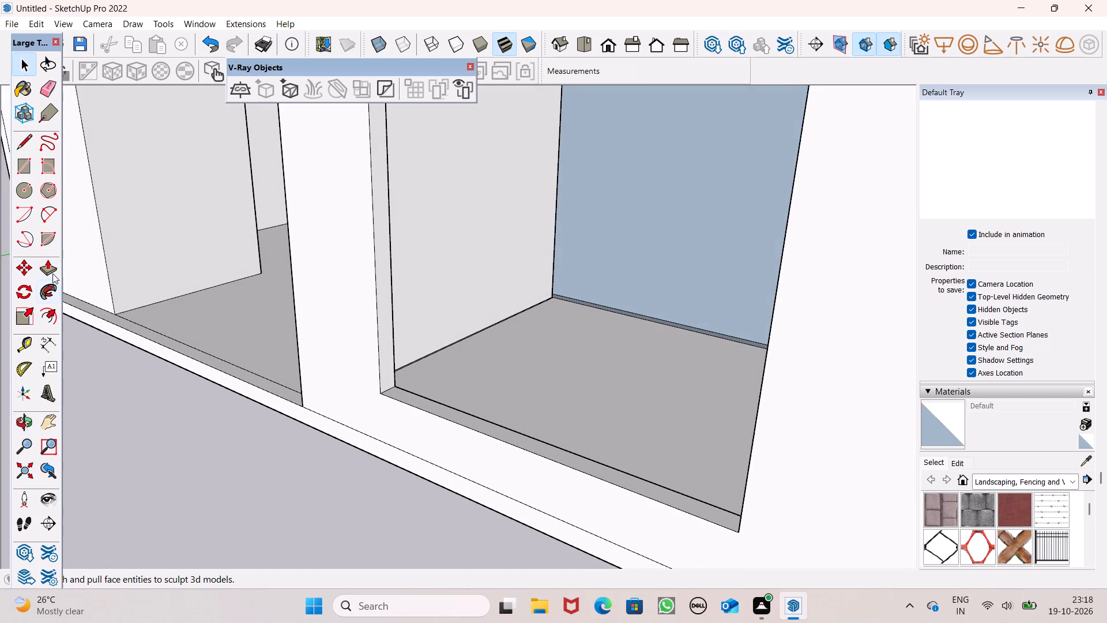
pyautogui.click(46, 269)
pyautogui.moveTo(637, 284); pyautogui.dragTo(631, 291)
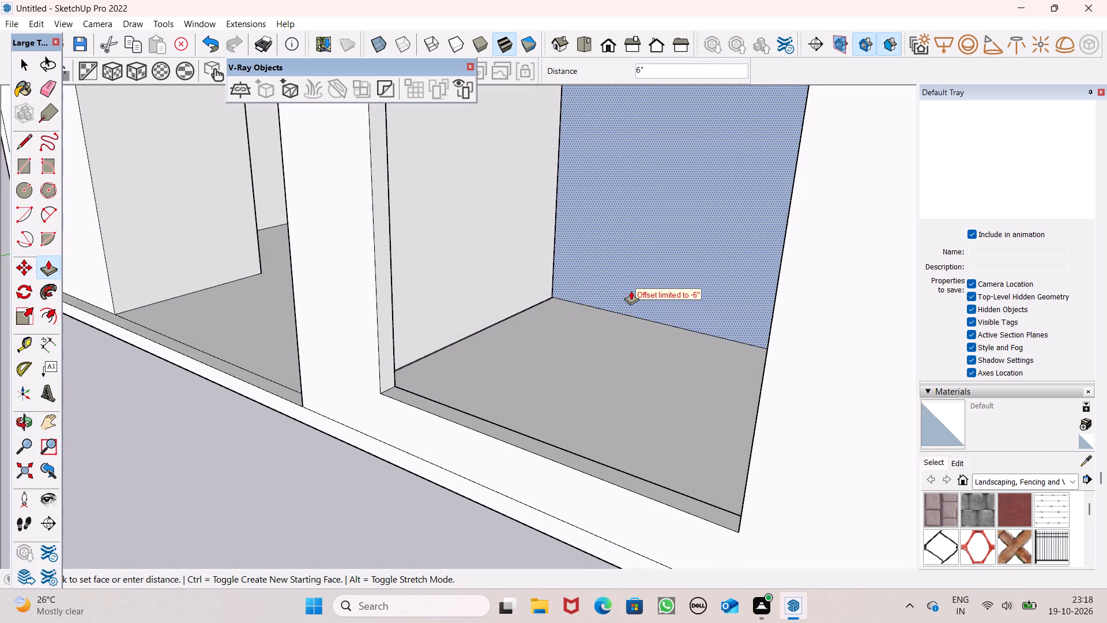
pyautogui.moveTo(631, 291); pyautogui.dragTo(630, 291)
# Widen the front window opening by pushing its recess-side jamb about 1' 5" outward.
pyautogui.scroll(-5, 626, 285)
pyautogui.moveTo(613, 294); pyautogui.dragTo(890, 246, button='middle')
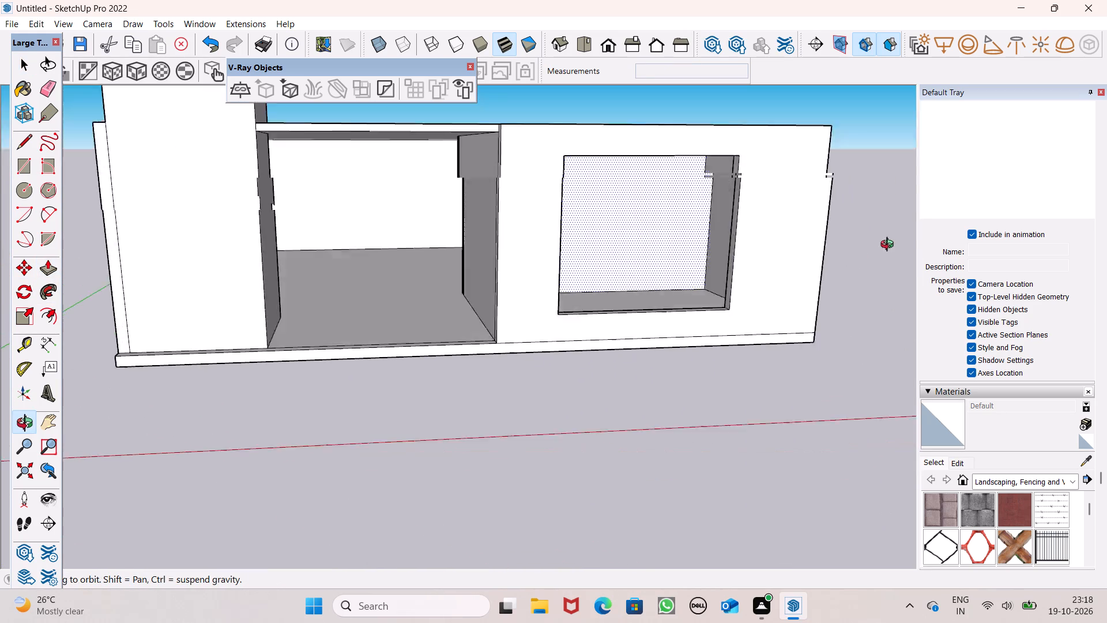
pyautogui.moveTo(890, 246); pyautogui.dragTo(955, 228, button='middle')
pyautogui.scroll(-3, 755, 252)
pyautogui.moveTo(727, 285); pyautogui.dragTo(387, 351, button='middle')
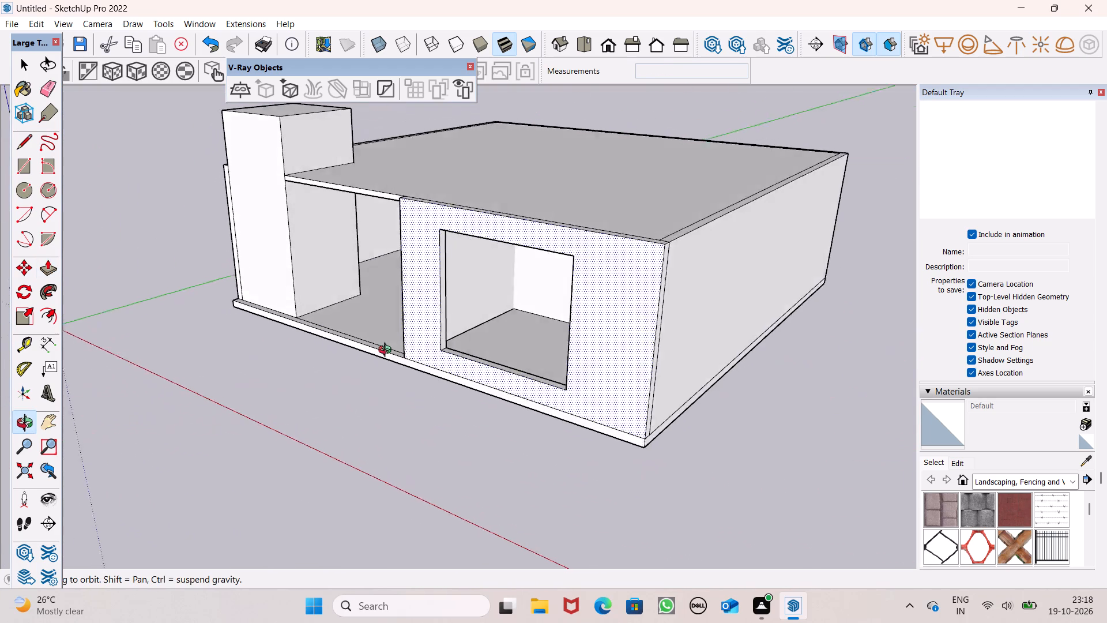
pyautogui.moveTo(387, 351); pyautogui.dragTo(384, 346, button='middle')
pyautogui.moveTo(437, 341); pyautogui.dragTo(412, 351, button='middle')
pyautogui.scroll(4, 416, 356)
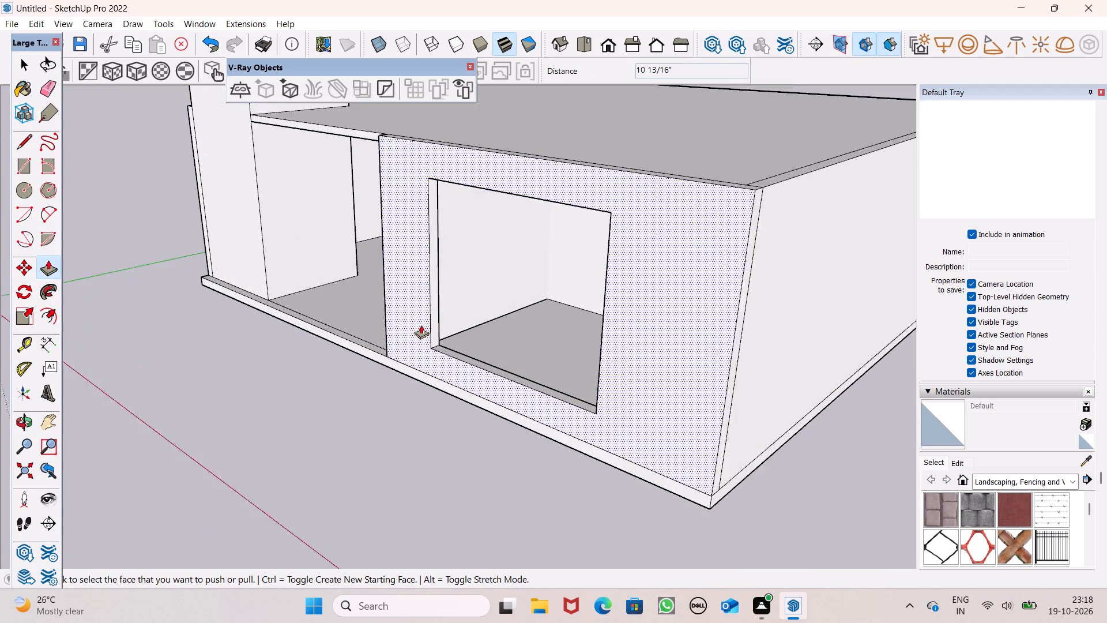
pyautogui.scroll(1, 421, 325)
pyautogui.moveTo(439, 329); pyautogui.dragTo(420, 320)
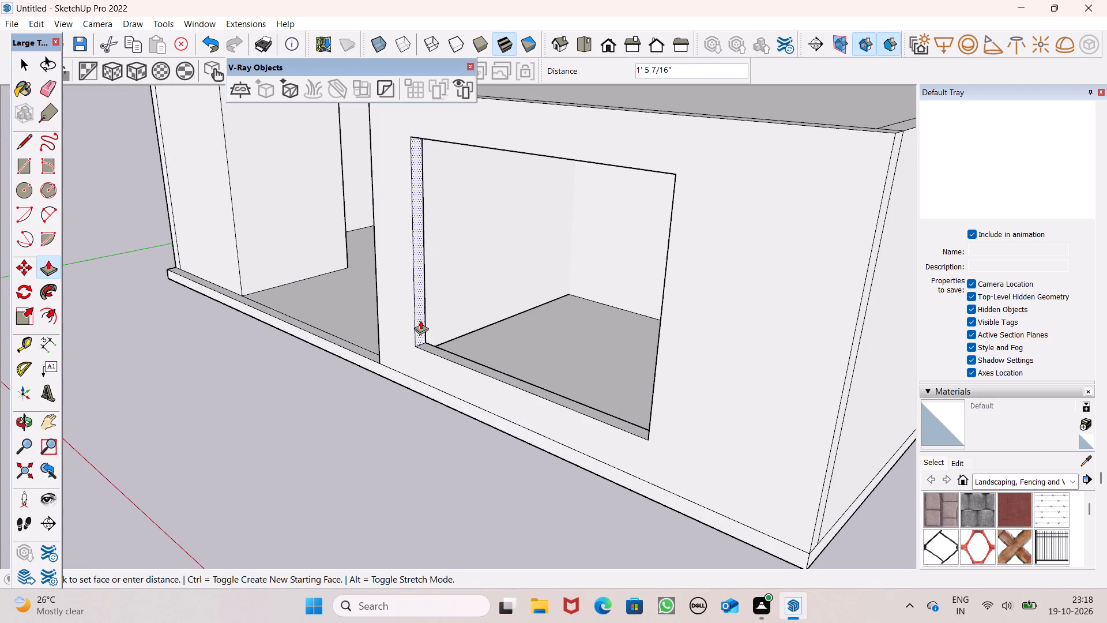
pyautogui.moveTo(420, 320); pyautogui.dragTo(422, 322)
# Lower the front window's sill face by about 1' 1".
pyautogui.moveTo(456, 358); pyautogui.dragTo(458, 377)
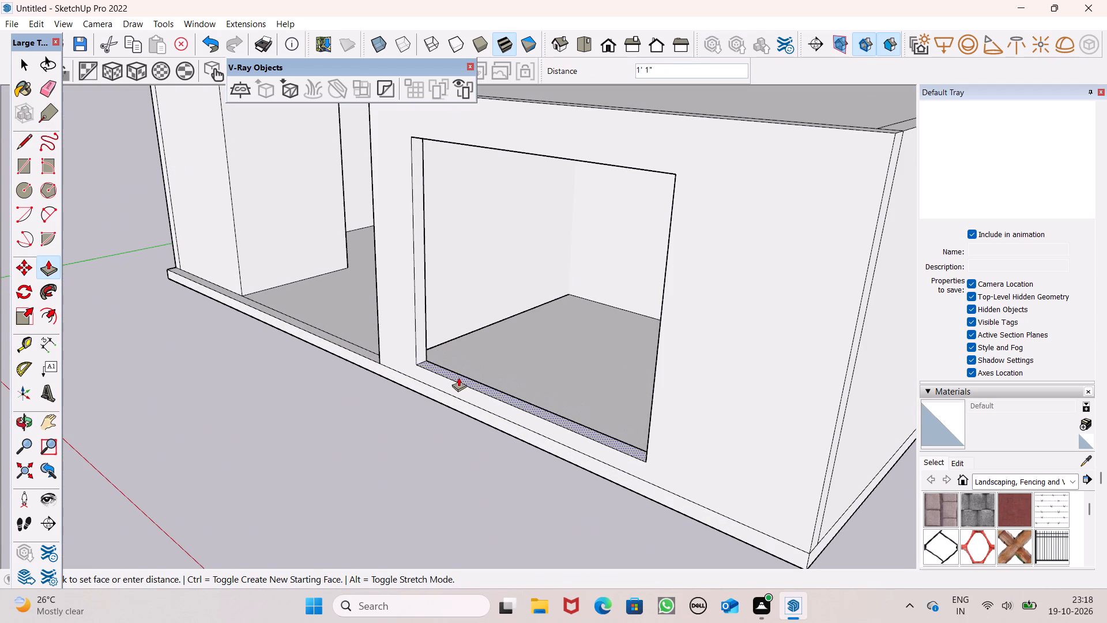
pyautogui.moveTo(458, 377); pyautogui.dragTo(458, 385)
# Widen the front window opening by pushing its outer-corner-side jamb about 3' outward.
pyautogui.moveTo(483, 377); pyautogui.dragTo(801, 337, button='middle')
pyautogui.scroll(1, 805, 358)
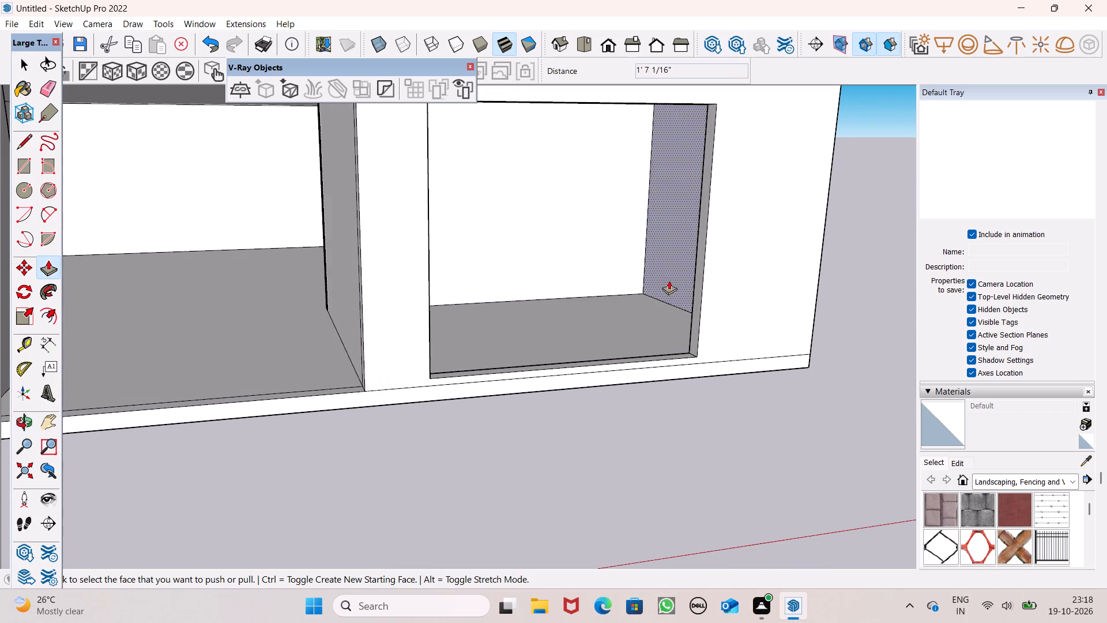
pyautogui.moveTo(699, 286); pyautogui.dragTo(745, 287)
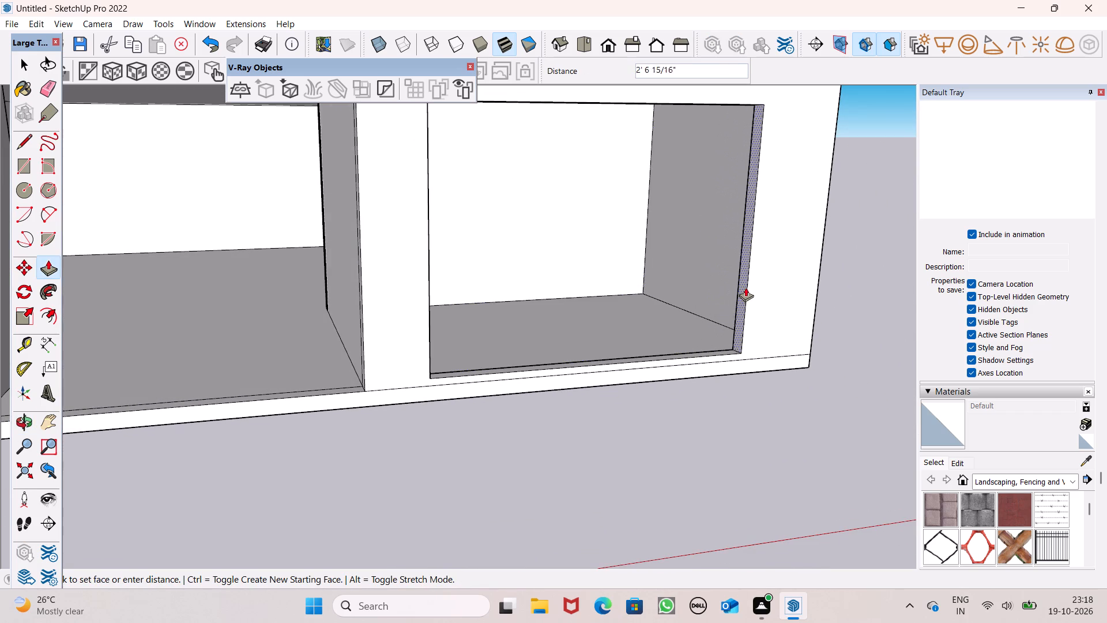
pyautogui.moveTo(745, 287); pyautogui.dragTo(752, 287)
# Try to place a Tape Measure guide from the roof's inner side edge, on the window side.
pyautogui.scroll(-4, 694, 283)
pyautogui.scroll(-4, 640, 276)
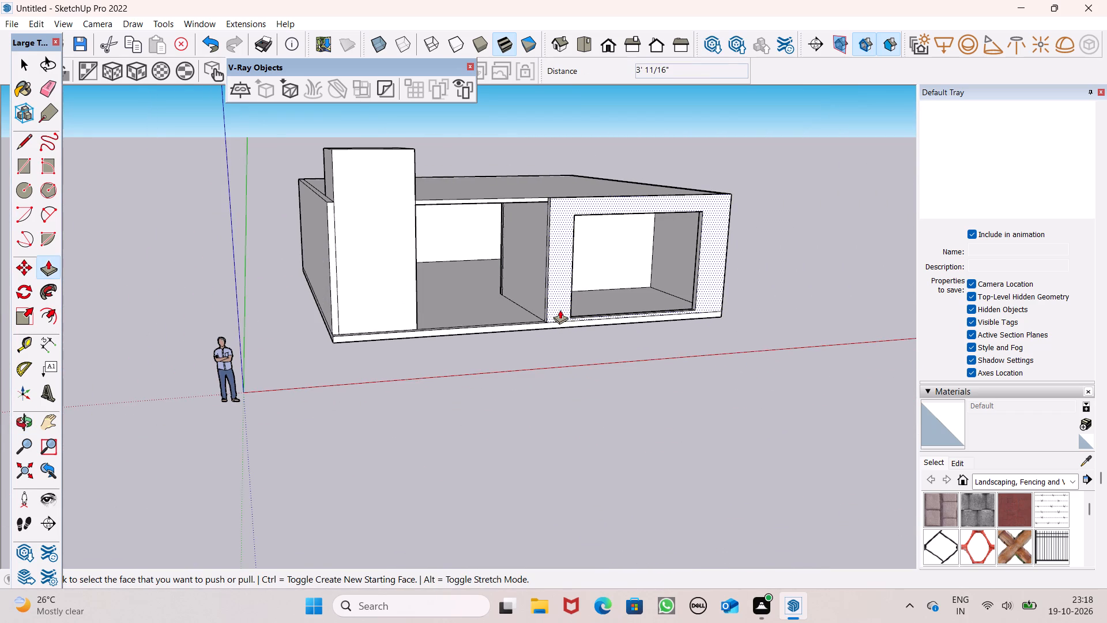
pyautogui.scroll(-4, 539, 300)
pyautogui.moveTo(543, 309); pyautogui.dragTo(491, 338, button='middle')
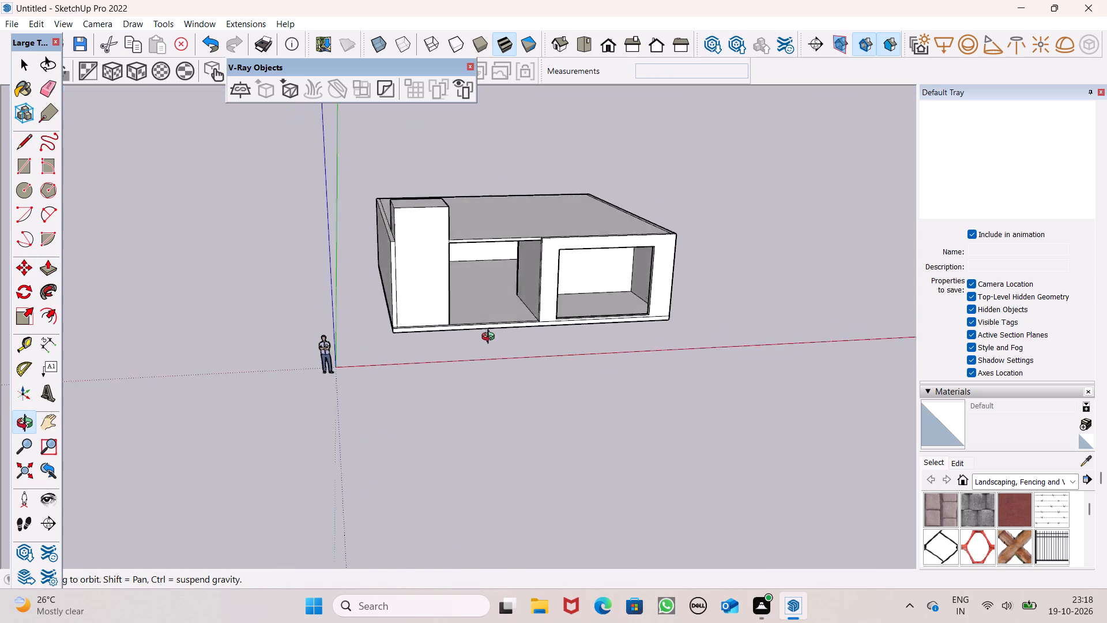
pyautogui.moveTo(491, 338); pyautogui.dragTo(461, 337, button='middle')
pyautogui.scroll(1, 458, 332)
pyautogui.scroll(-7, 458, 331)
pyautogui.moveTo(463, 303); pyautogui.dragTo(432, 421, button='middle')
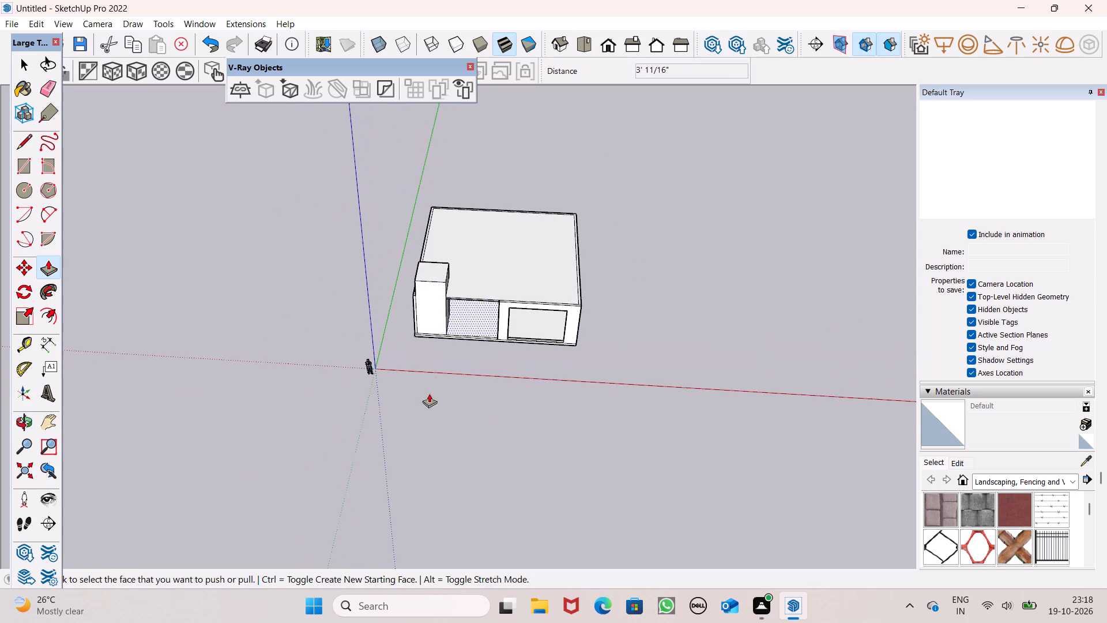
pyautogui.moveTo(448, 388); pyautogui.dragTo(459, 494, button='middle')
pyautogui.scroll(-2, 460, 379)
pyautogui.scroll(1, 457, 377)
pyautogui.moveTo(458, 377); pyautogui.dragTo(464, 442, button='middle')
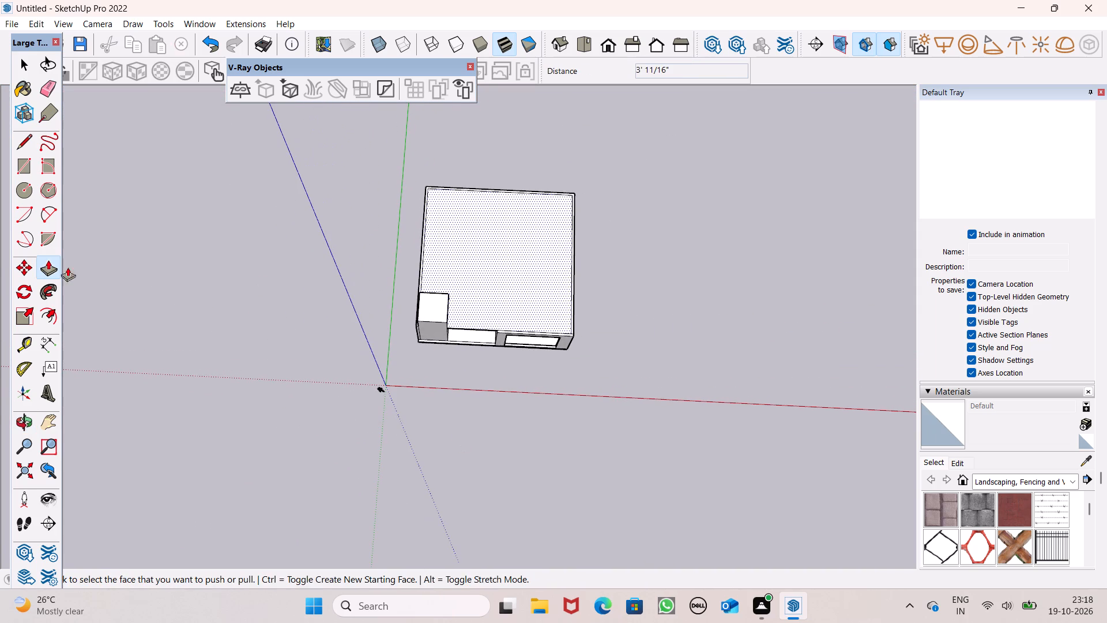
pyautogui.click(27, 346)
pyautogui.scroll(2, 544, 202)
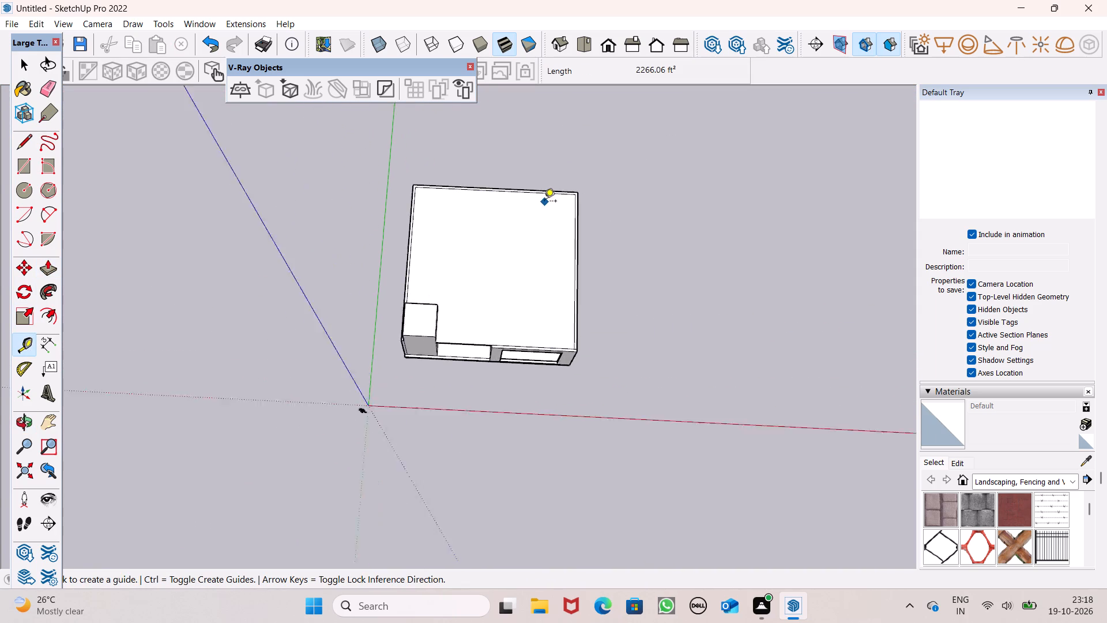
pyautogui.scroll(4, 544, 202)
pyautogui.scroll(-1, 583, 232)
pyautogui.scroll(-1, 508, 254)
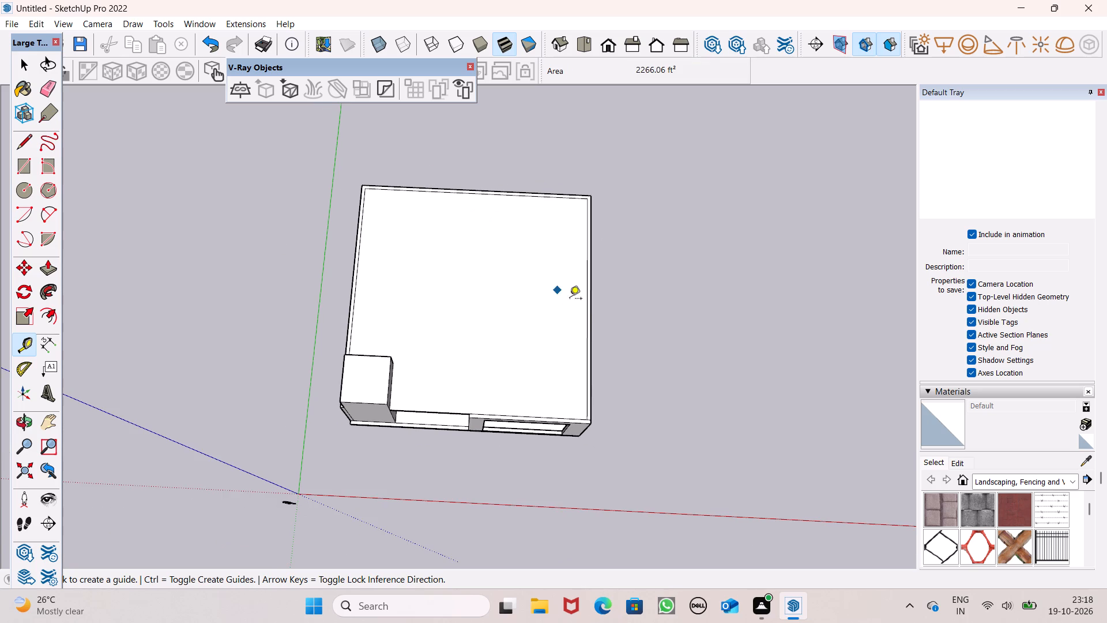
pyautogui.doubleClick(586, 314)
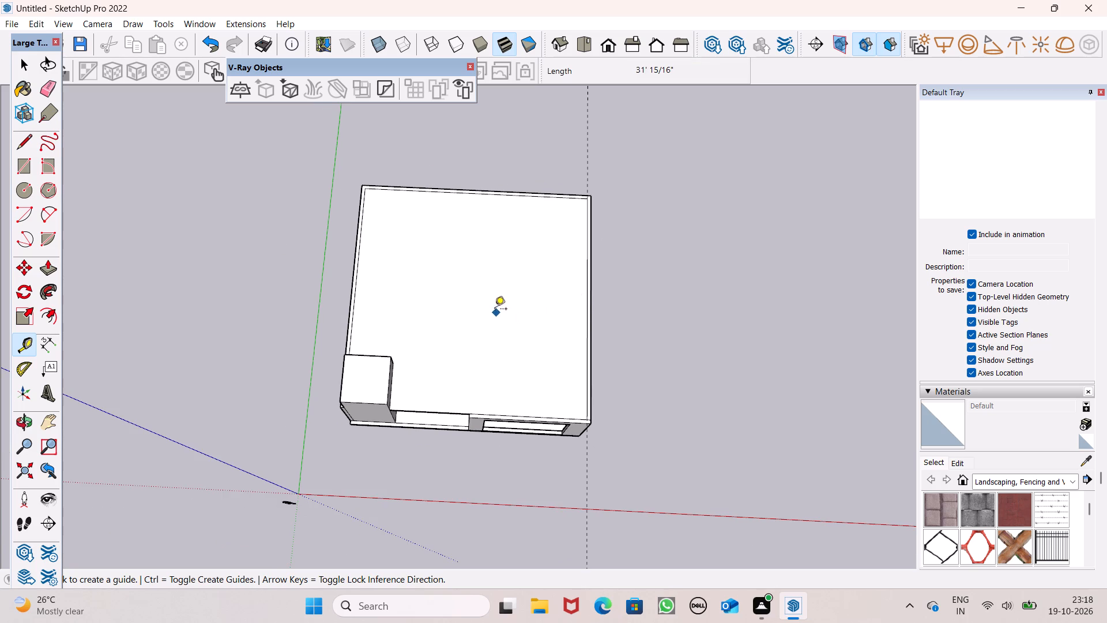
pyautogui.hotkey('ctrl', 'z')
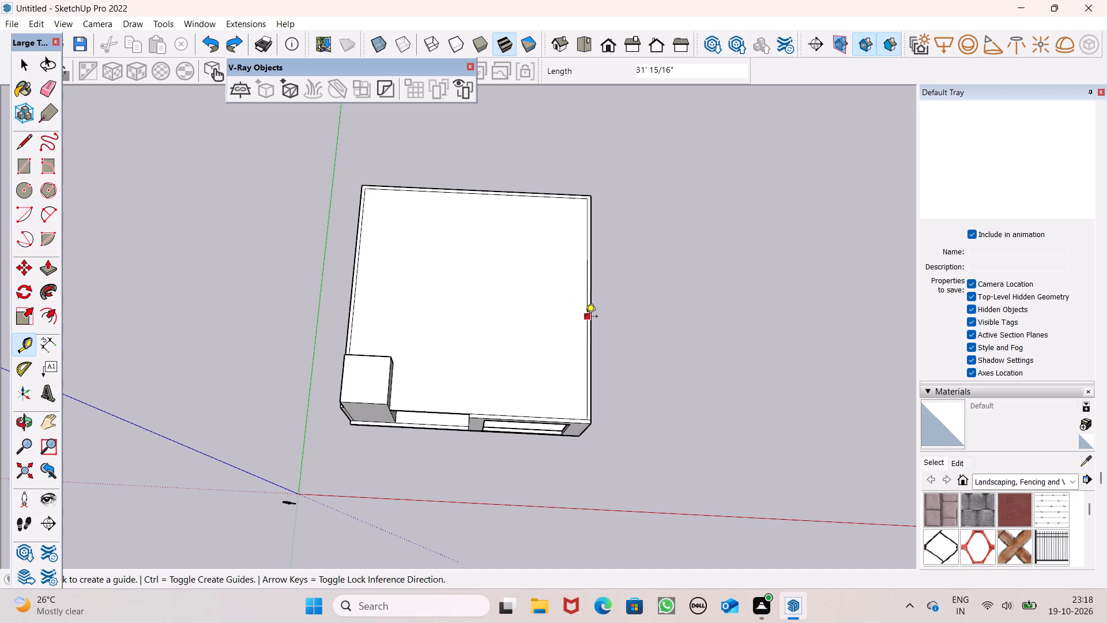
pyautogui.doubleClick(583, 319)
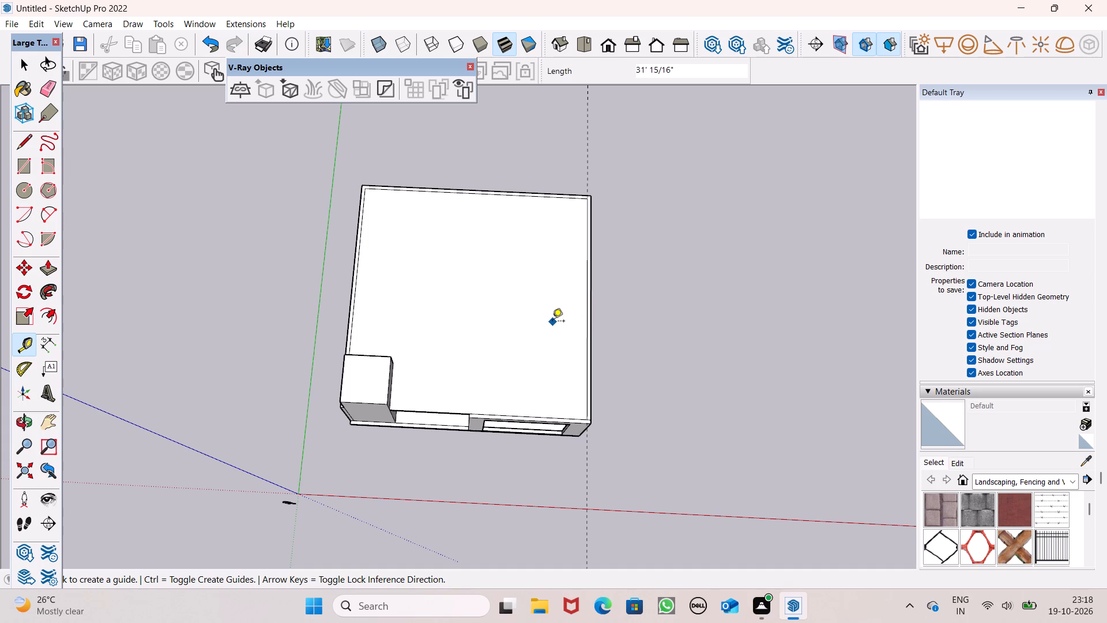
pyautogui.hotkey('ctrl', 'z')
# Place a guide about 24' 2" in from the roof's window-side inner edge and a parallel one 6" beyond it.
pyautogui.moveTo(588, 347); pyautogui.dragTo(579, 356)
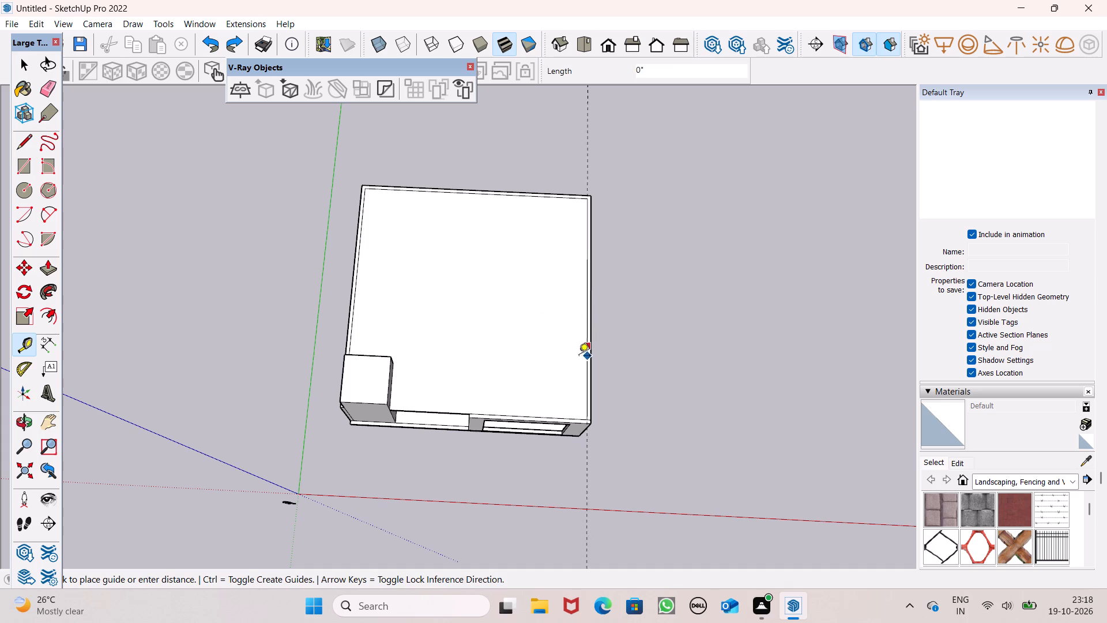
pyautogui.moveTo(579, 356); pyautogui.dragTo(495, 361)
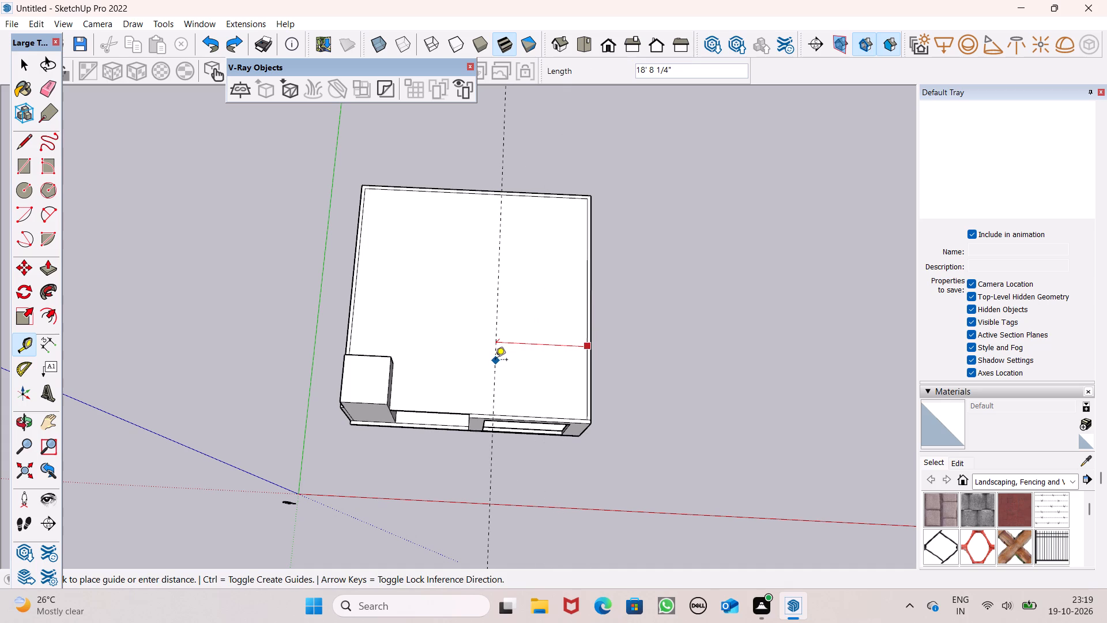
pyautogui.moveTo(495, 361); pyautogui.dragTo(463, 358)
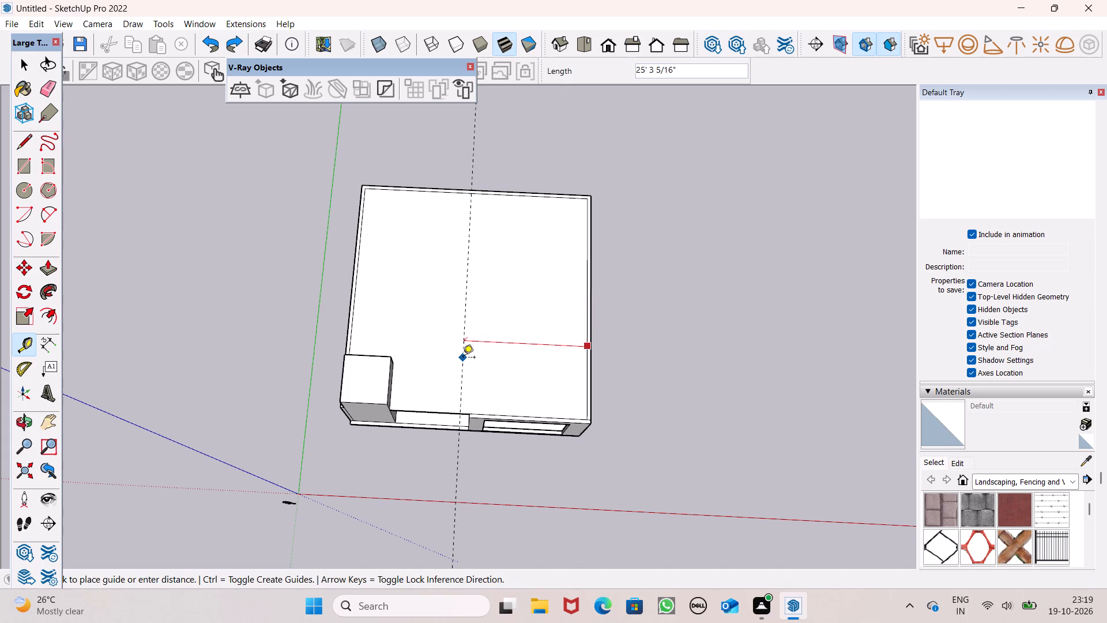
pyautogui.moveTo(463, 358); pyautogui.dragTo(466, 355)
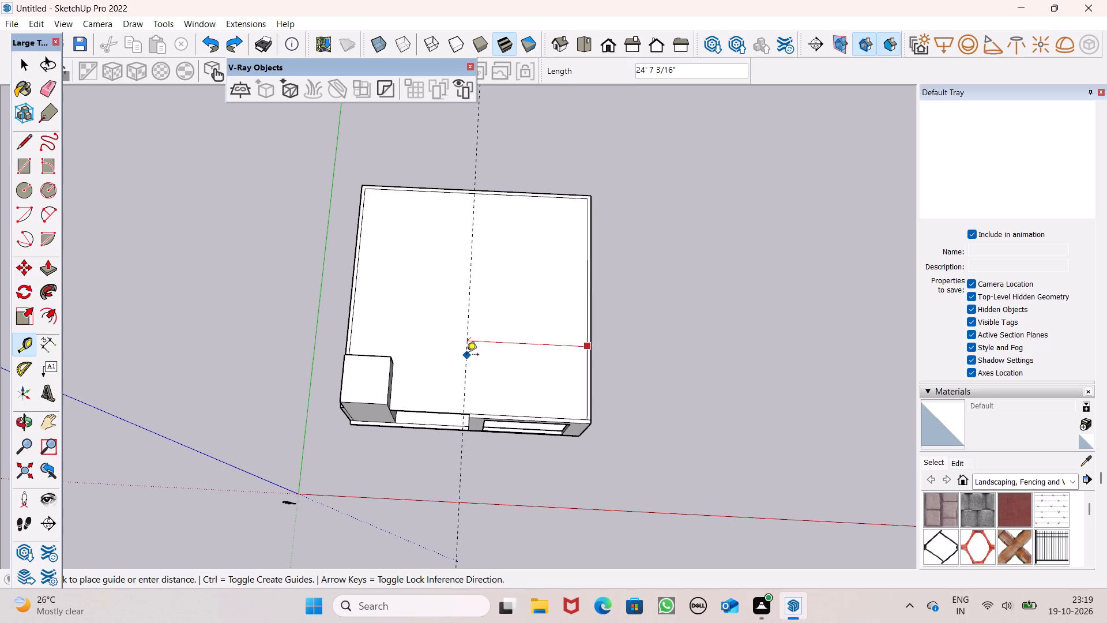
pyautogui.moveTo(466, 355); pyautogui.dragTo(465, 353)
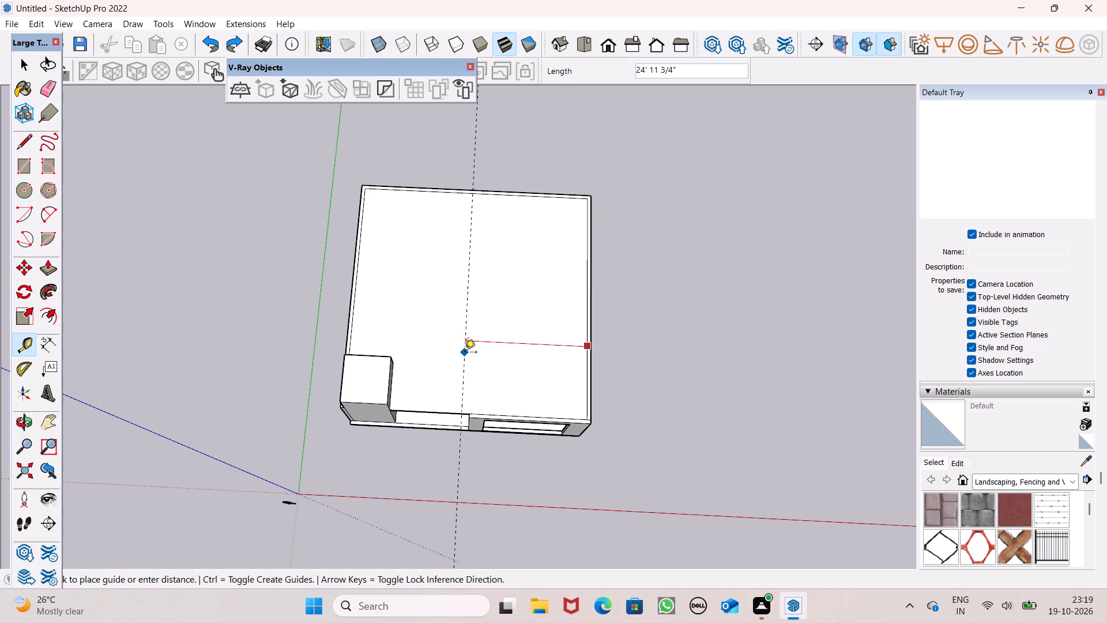
pyautogui.moveTo(465, 353); pyautogui.dragTo(469, 352)
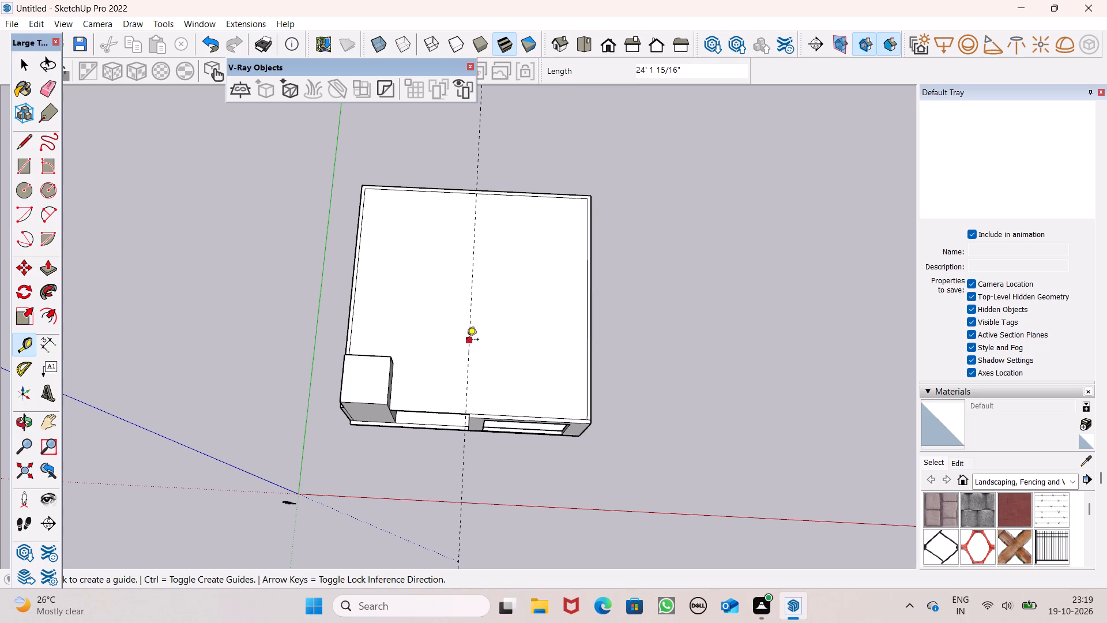
pyautogui.moveTo(468, 339); pyautogui.dragTo(455, 340)
pyautogui.write('6"')
pyautogui.press('Return')
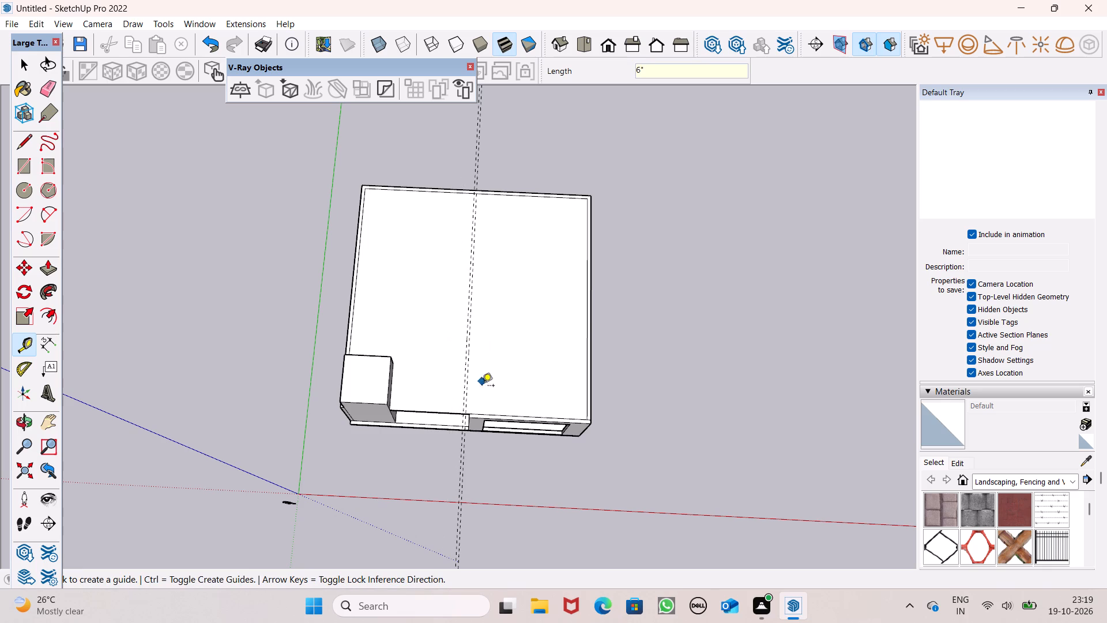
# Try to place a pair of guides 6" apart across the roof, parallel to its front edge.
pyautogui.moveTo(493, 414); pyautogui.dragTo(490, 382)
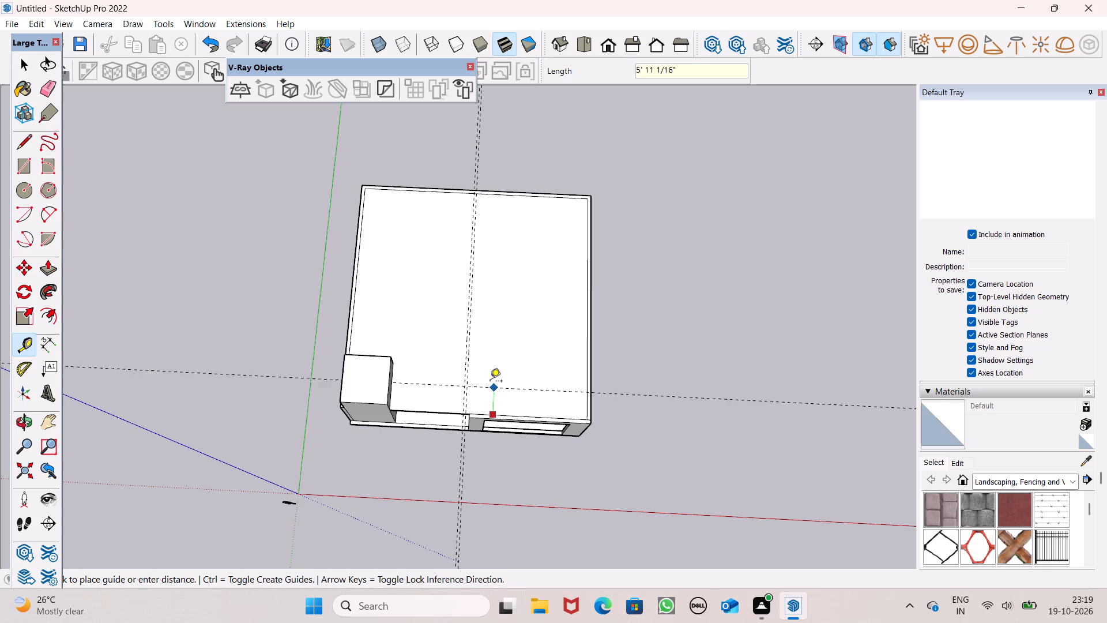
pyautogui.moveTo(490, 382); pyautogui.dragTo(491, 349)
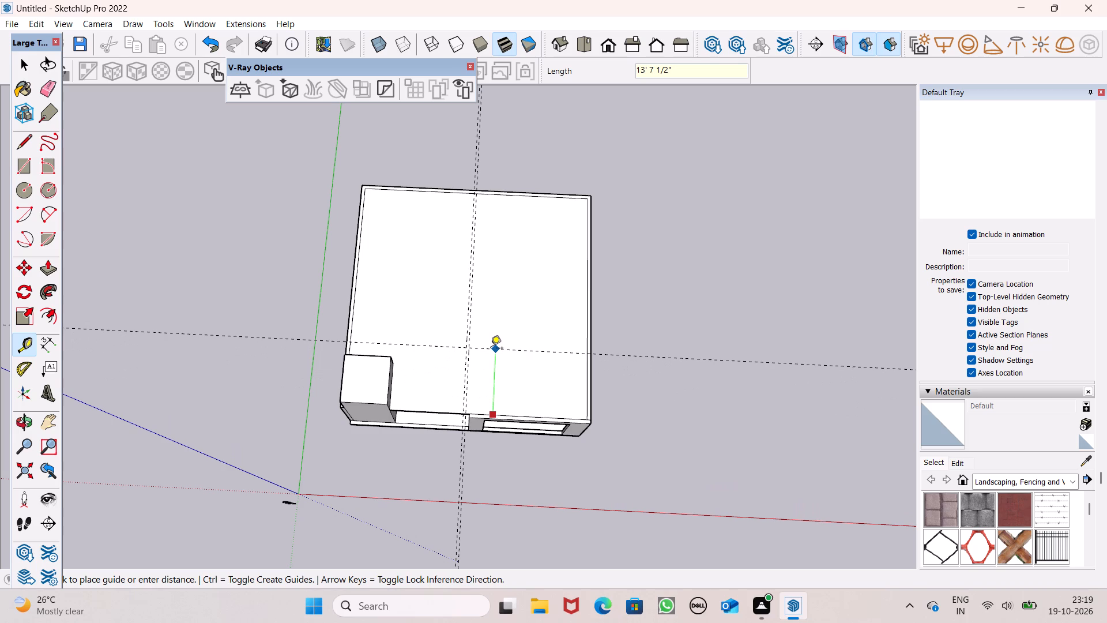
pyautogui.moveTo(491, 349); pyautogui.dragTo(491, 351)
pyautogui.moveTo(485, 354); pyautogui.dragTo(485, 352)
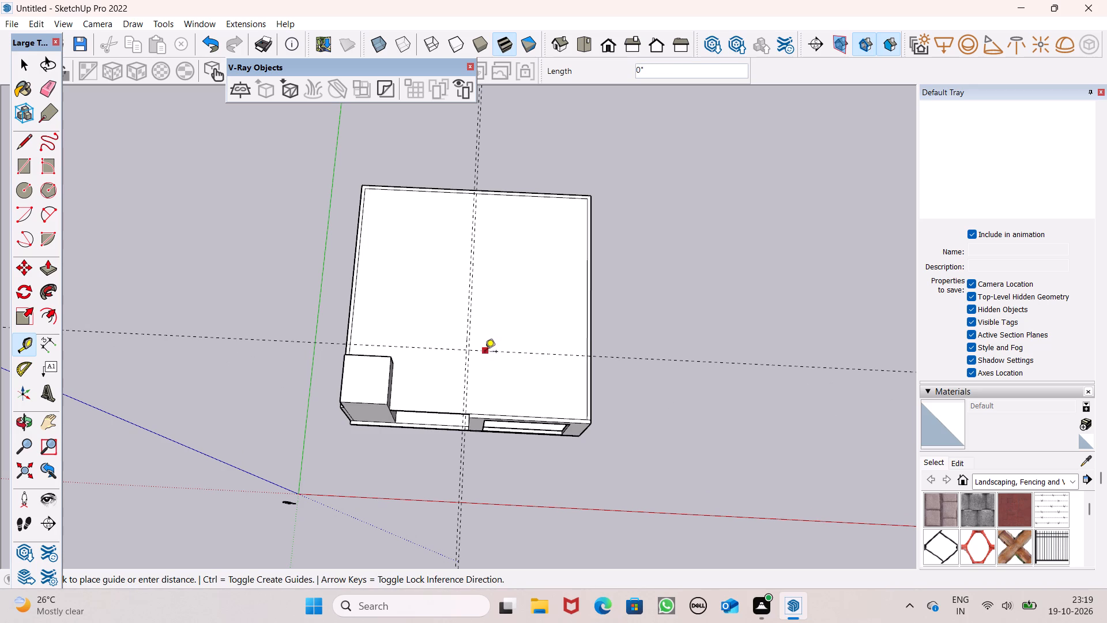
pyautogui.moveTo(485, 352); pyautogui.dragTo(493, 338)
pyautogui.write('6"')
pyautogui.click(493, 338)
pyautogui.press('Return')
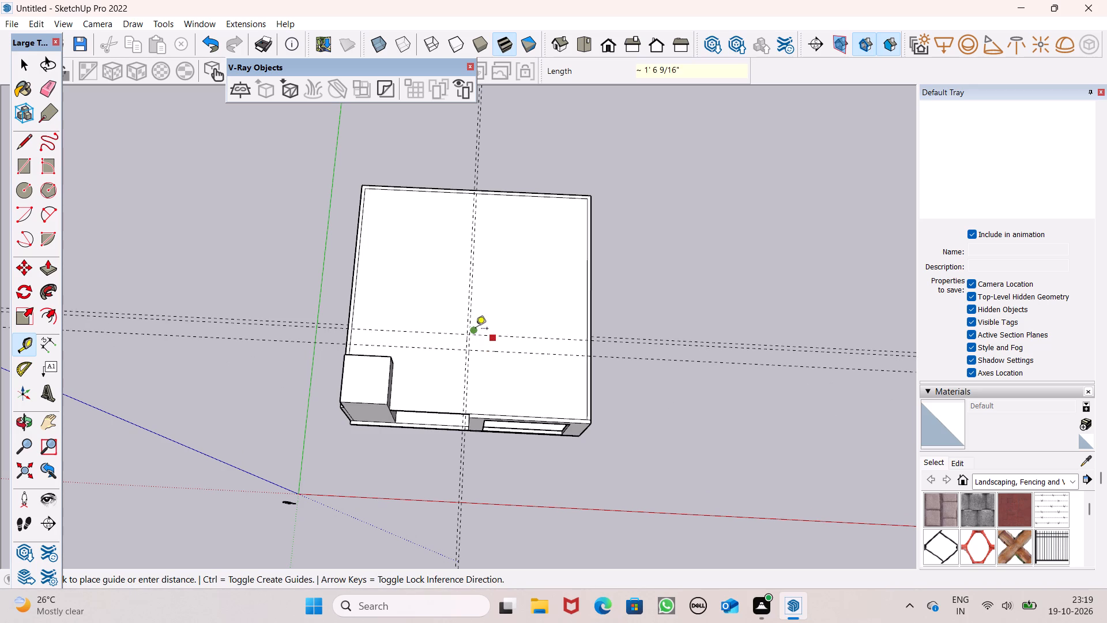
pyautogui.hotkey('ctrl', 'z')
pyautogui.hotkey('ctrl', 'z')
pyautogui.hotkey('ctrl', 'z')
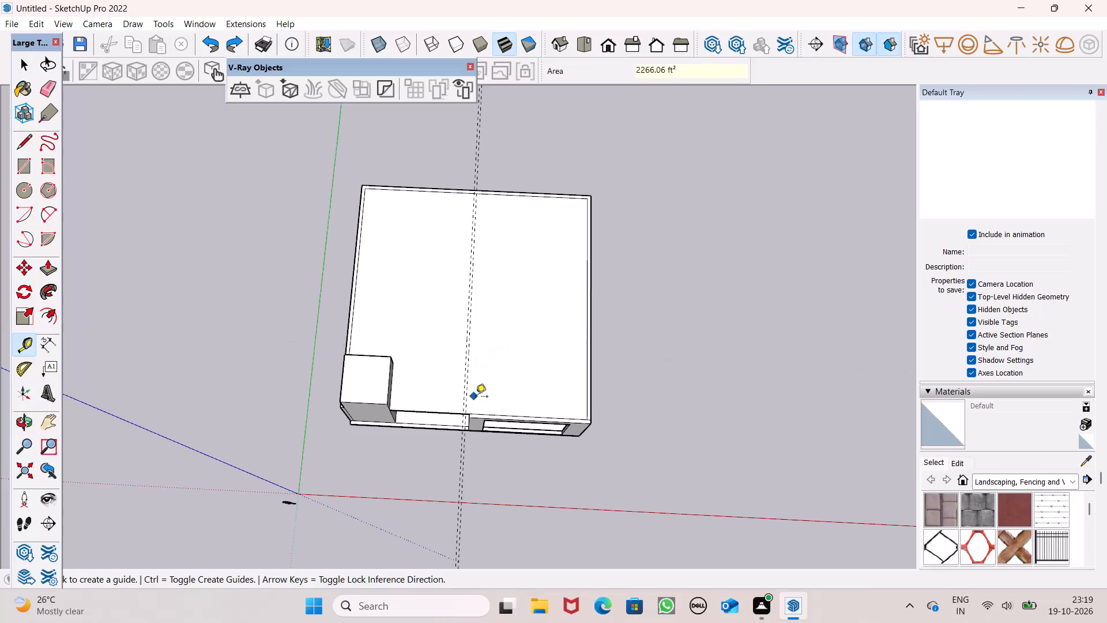
# Place a guide about 15' 4" back from the roof's front inner edge and a parallel one 6" behind it.
pyautogui.moveTo(484, 411); pyautogui.dragTo(506, 341)
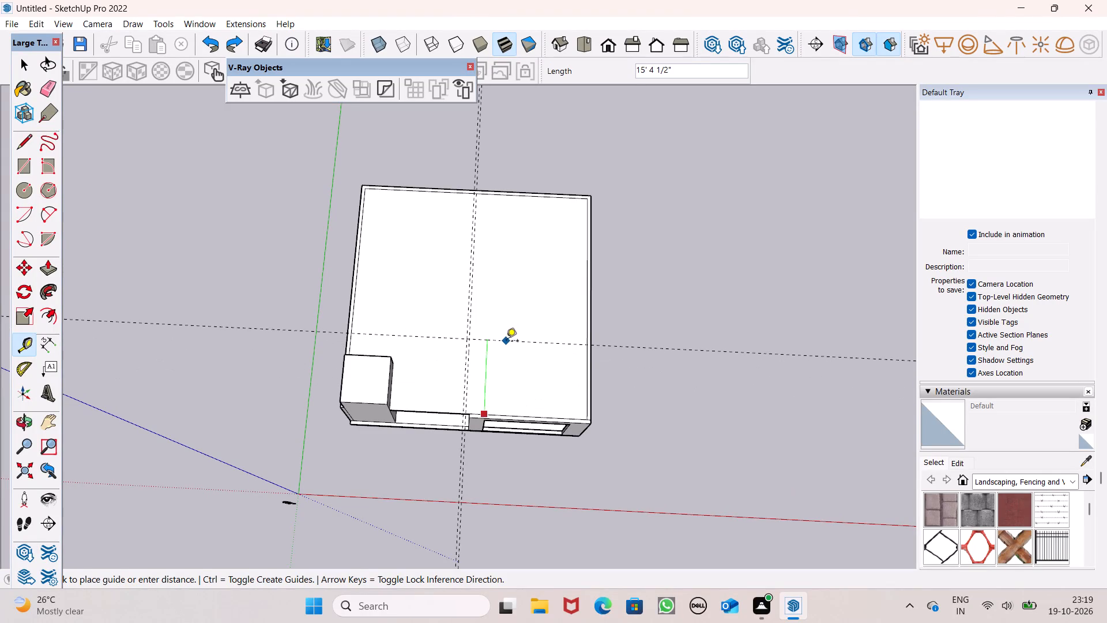
pyautogui.moveTo(506, 341); pyautogui.dragTo(505, 343)
pyautogui.moveTo(506, 343); pyautogui.dragTo(499, 313)
pyautogui.write('6"')
pyautogui.press('Return')
pyautogui.click(499, 313)
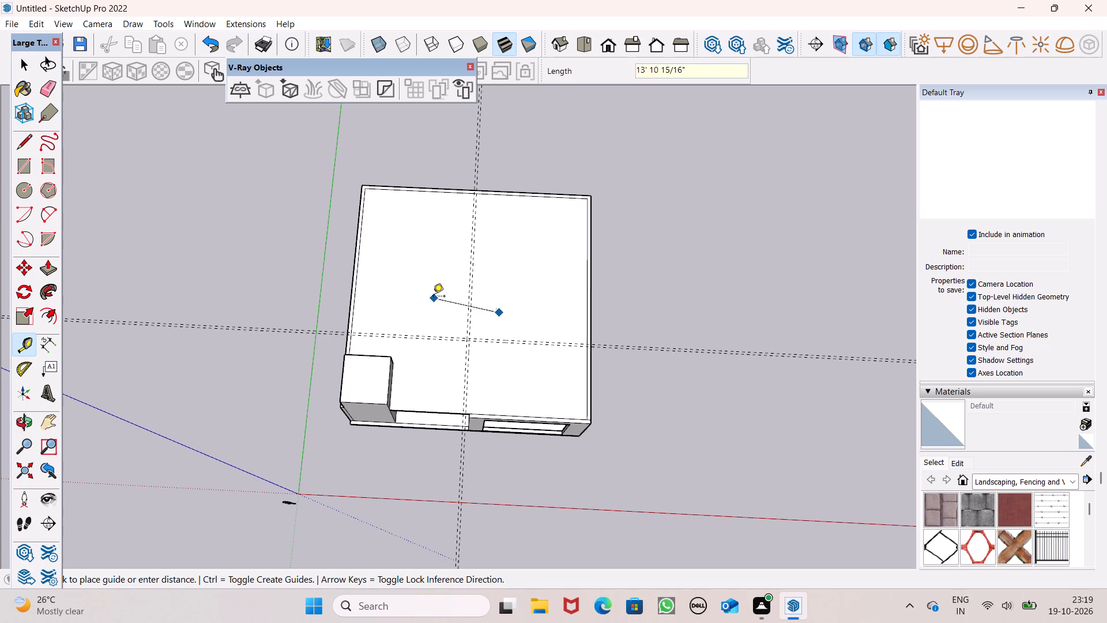
pyautogui.press('space')
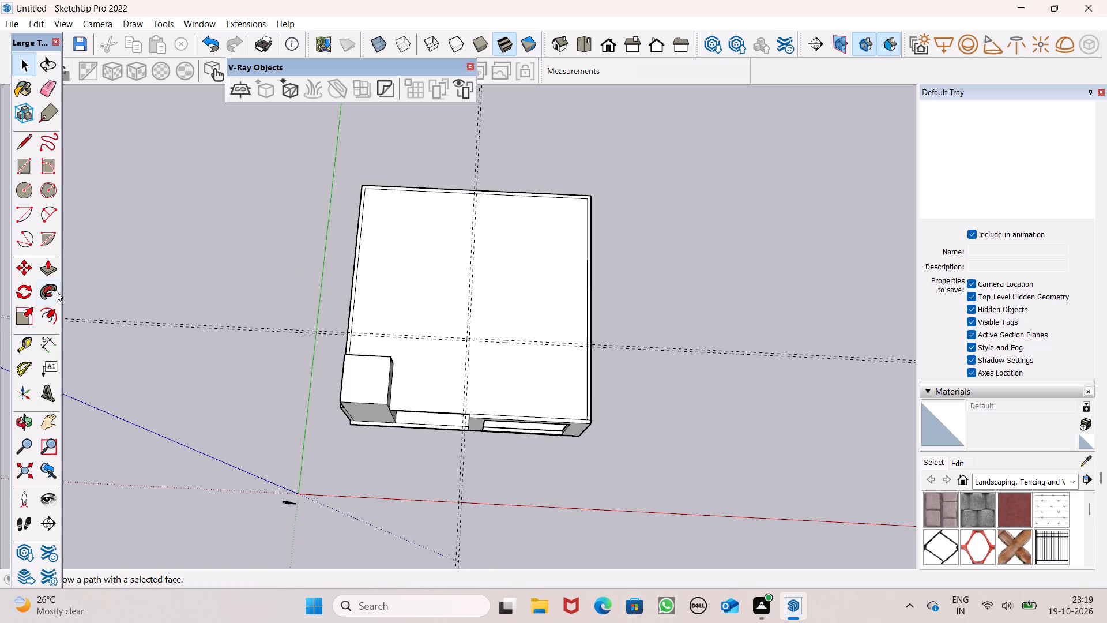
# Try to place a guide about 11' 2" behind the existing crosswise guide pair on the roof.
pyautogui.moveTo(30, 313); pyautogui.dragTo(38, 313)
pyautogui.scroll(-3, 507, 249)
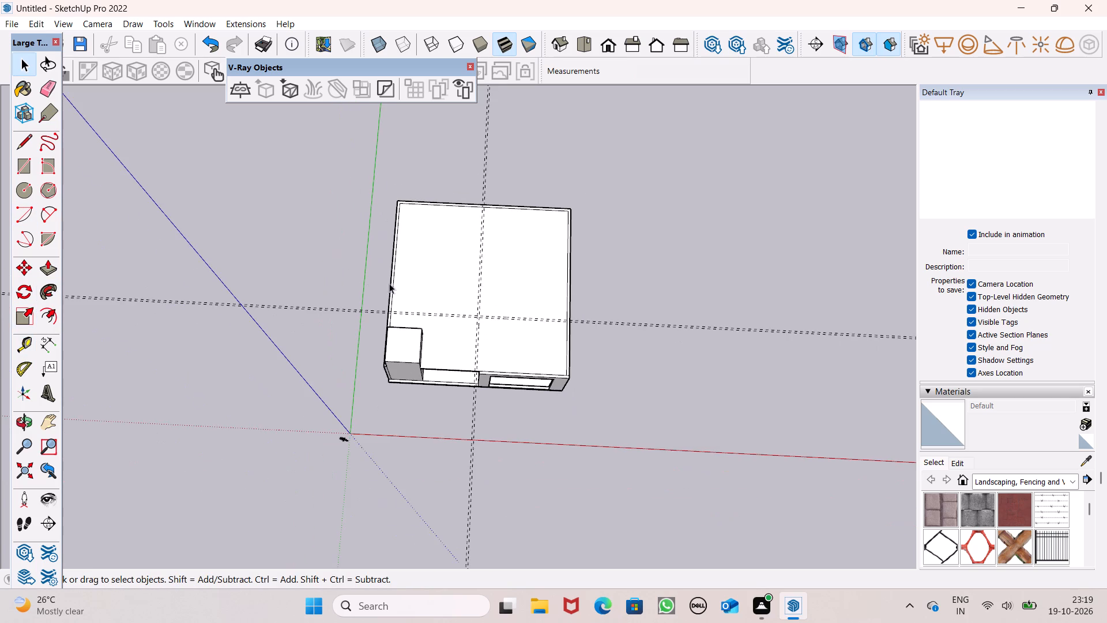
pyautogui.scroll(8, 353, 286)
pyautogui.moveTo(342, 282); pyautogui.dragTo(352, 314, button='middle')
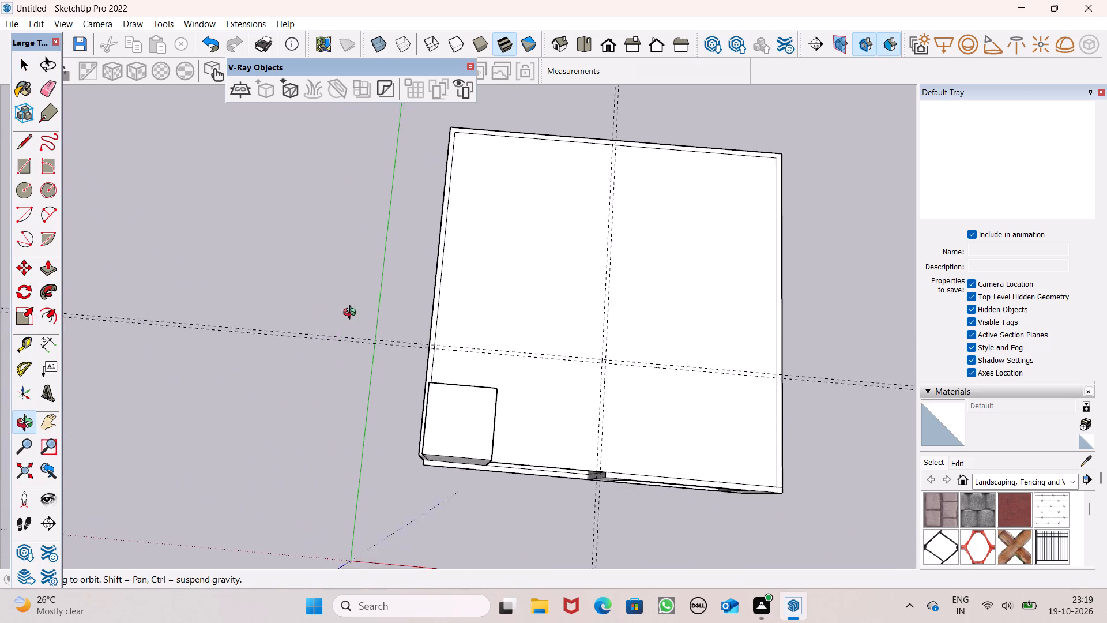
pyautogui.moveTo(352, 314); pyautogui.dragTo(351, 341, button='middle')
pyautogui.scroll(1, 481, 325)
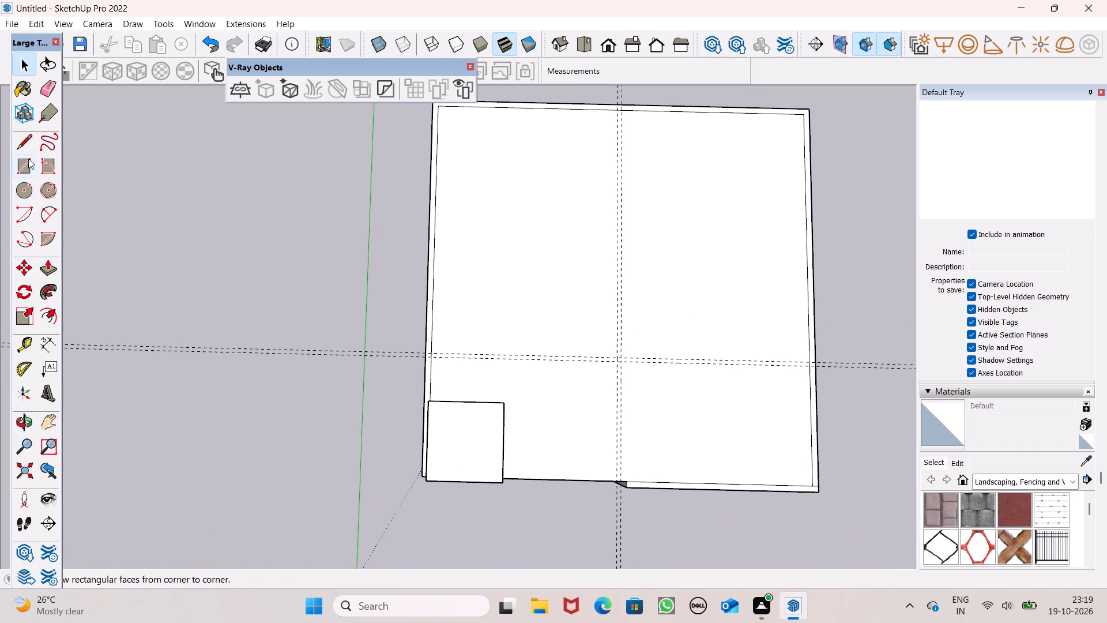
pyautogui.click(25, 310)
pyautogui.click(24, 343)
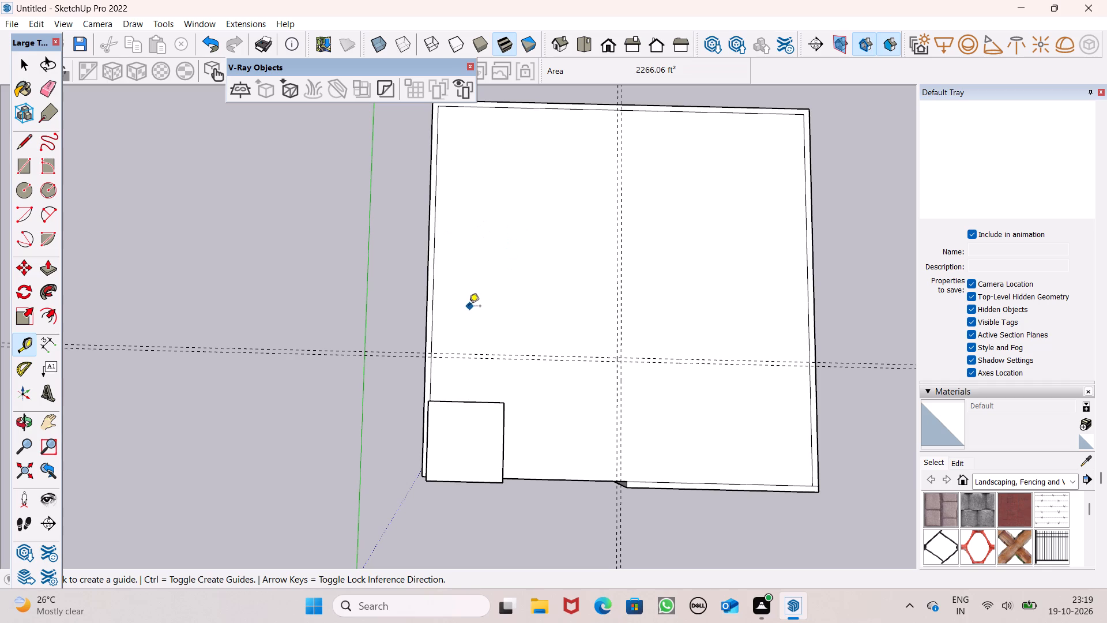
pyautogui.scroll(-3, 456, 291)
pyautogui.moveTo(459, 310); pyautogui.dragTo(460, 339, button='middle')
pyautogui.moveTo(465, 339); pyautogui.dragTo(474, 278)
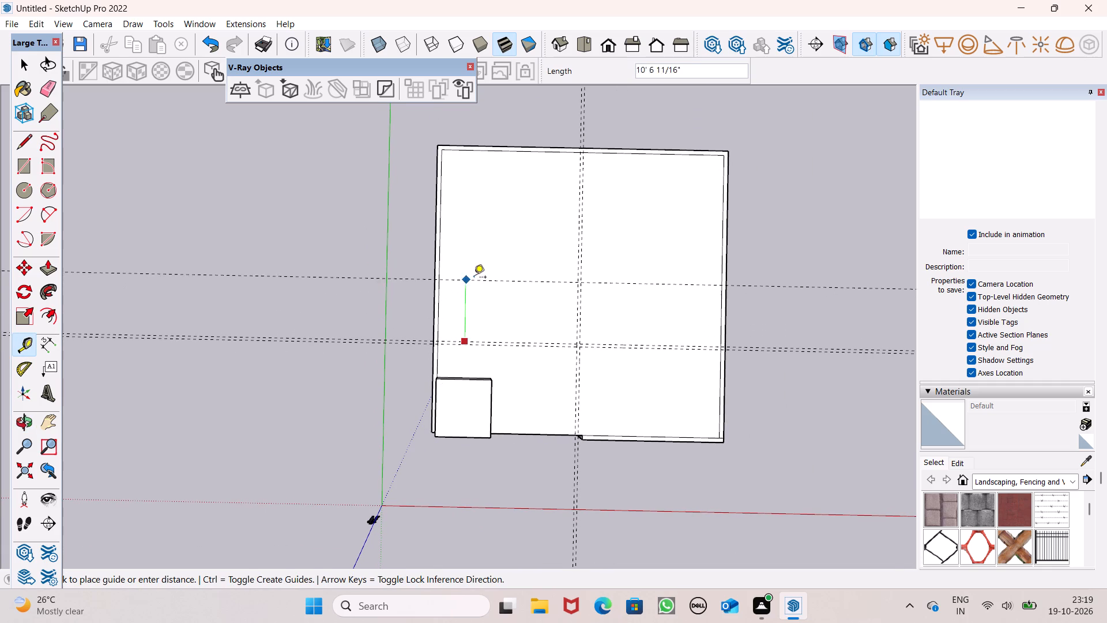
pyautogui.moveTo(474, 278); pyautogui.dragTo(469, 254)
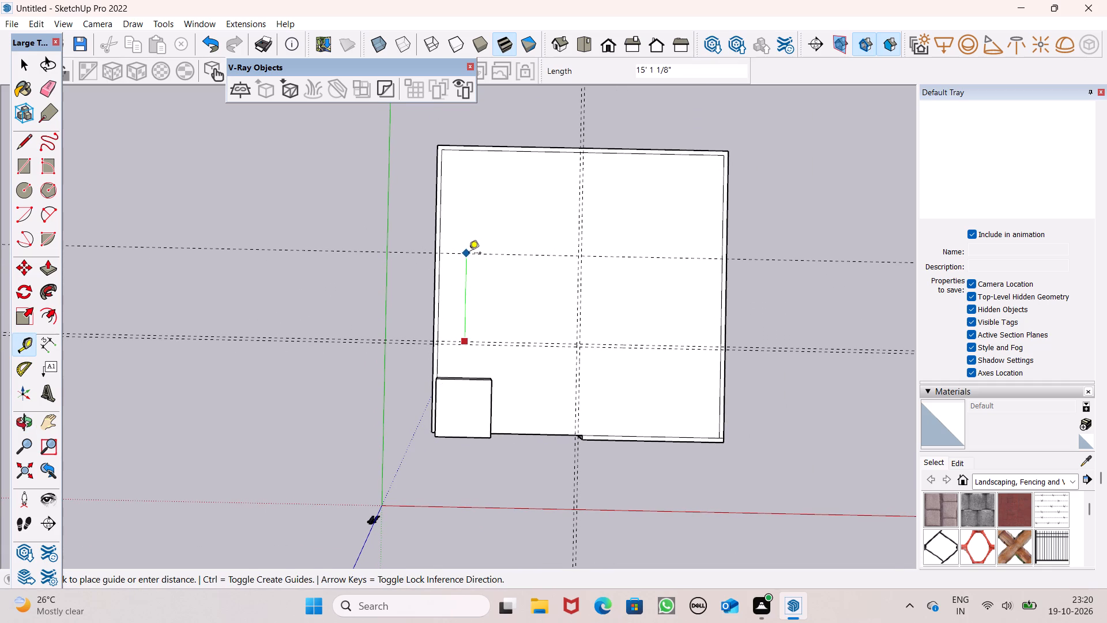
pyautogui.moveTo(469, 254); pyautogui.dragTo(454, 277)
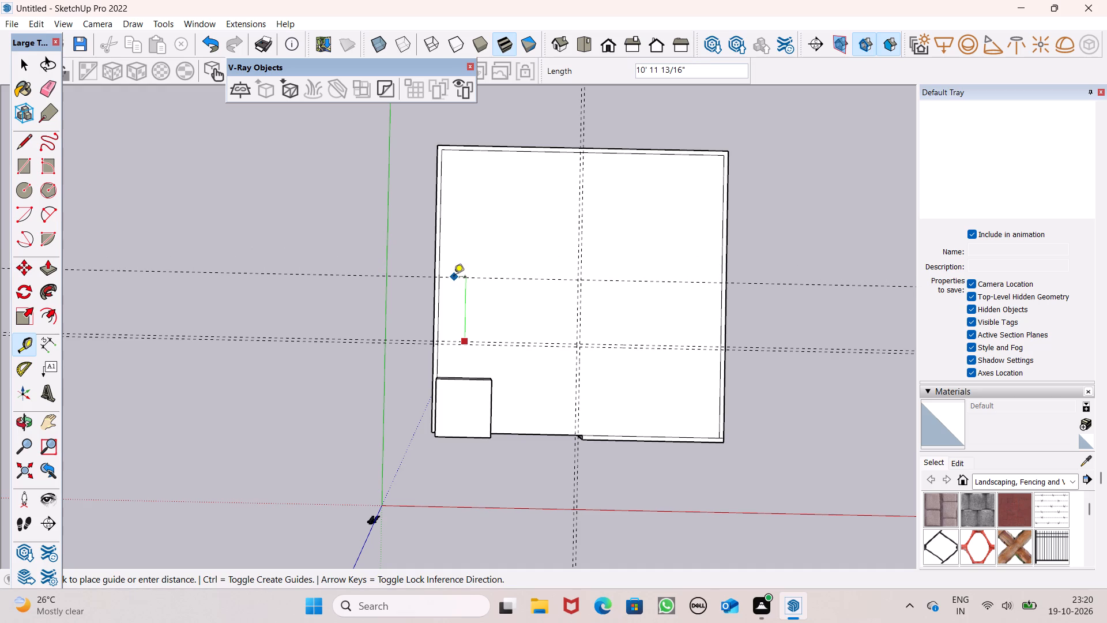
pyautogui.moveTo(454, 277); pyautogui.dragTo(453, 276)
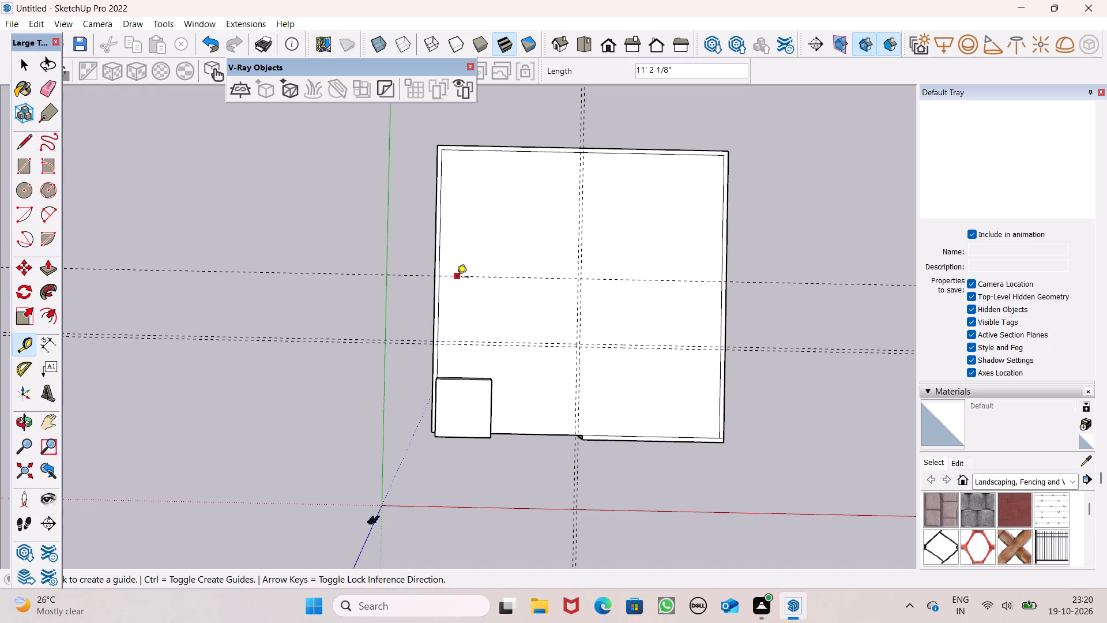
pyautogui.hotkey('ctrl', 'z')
# Place a second crosswise guide behind the existing crosswise pair and a parallel one 6" behind it.
pyautogui.moveTo(465, 341); pyautogui.dragTo(471, 310)
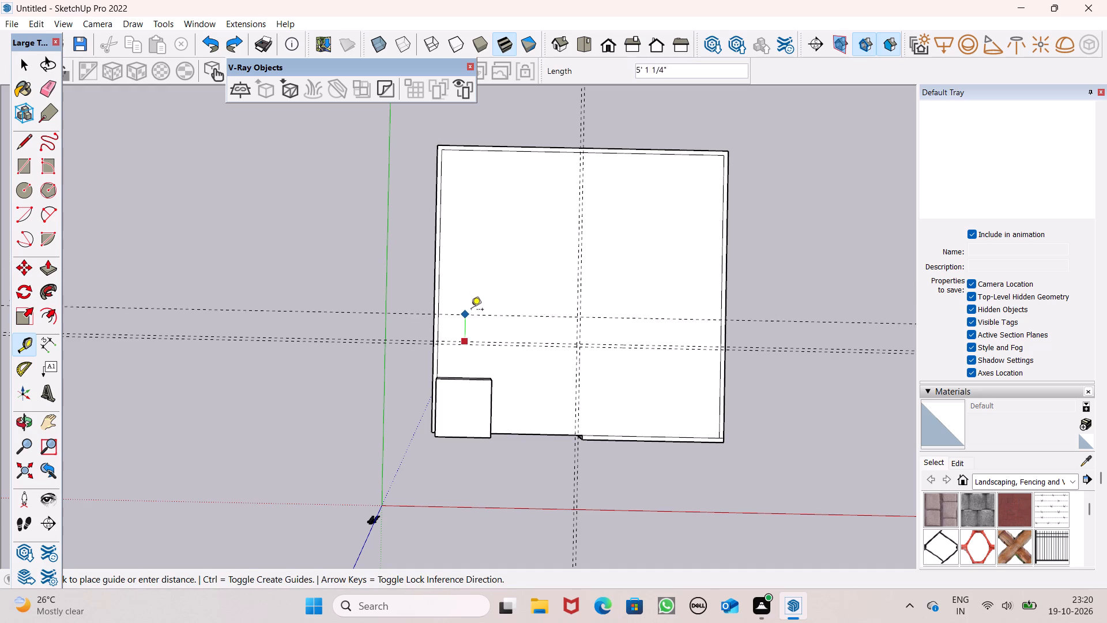
pyautogui.moveTo(471, 310); pyautogui.dragTo(471, 287)
pyautogui.moveTo(465, 288); pyautogui.dragTo(469, 271)
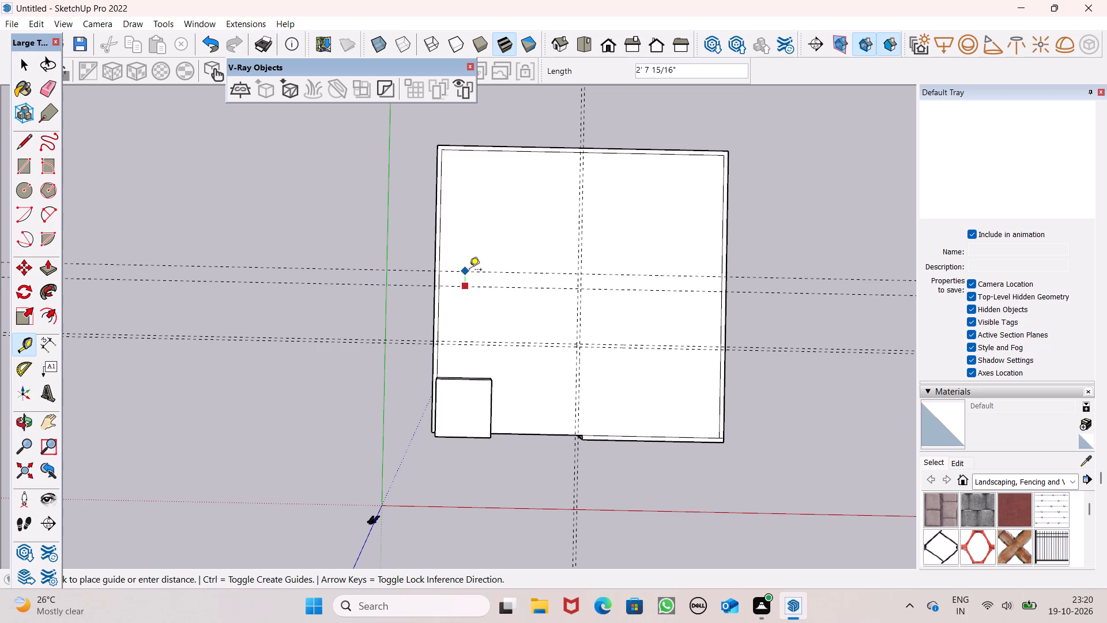
pyautogui.moveTo(469, 271); pyautogui.dragTo(470, 271)
pyautogui.write('6"')
pyautogui.press('Return')
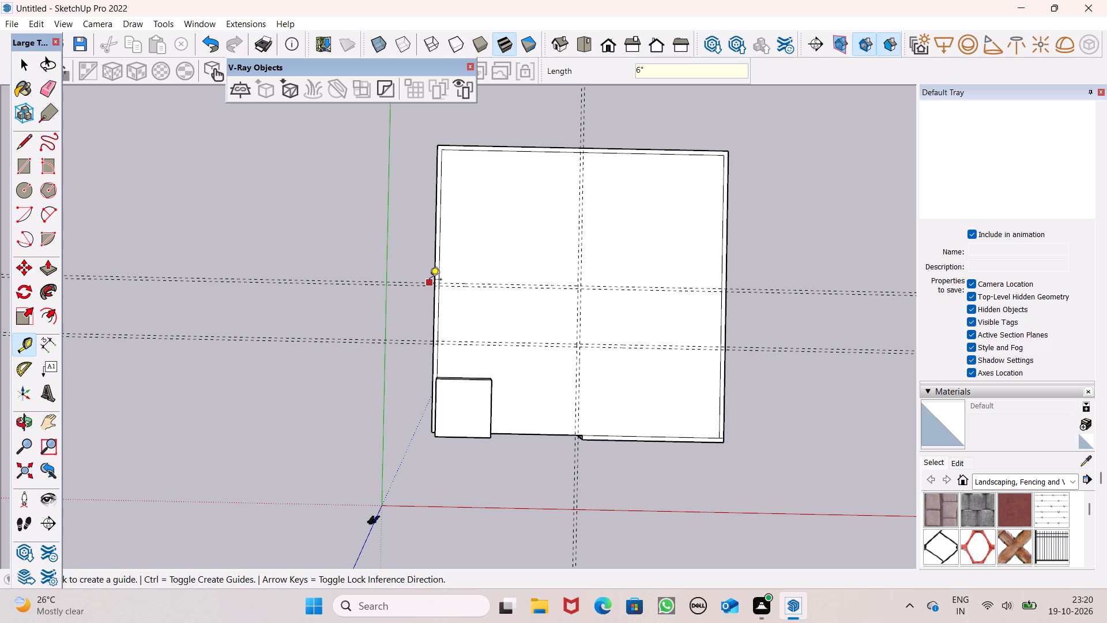
pyautogui.press('space')
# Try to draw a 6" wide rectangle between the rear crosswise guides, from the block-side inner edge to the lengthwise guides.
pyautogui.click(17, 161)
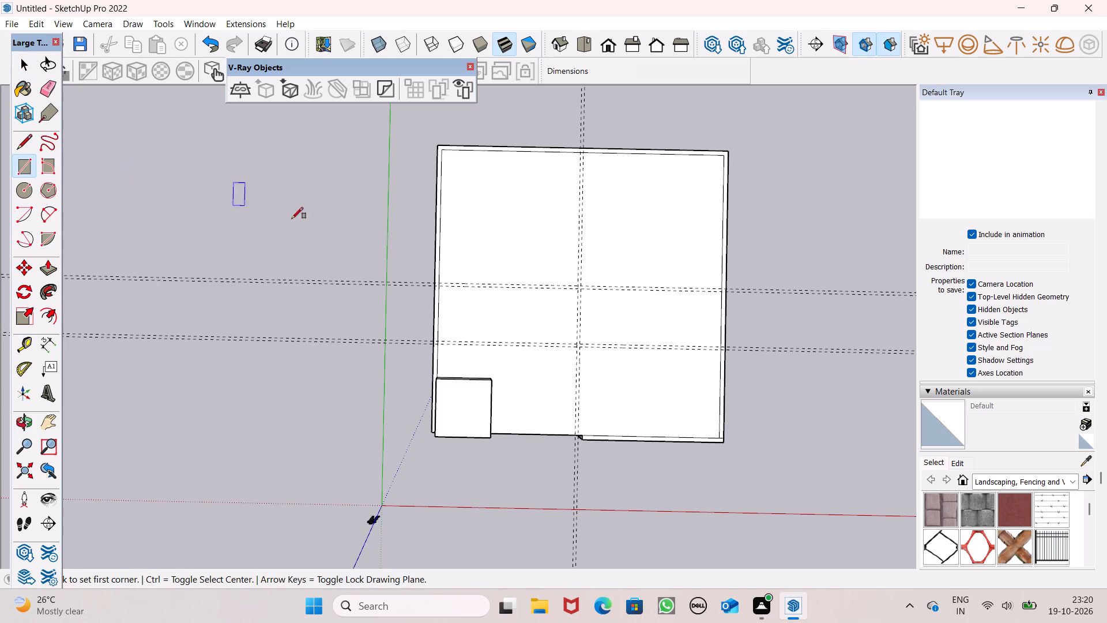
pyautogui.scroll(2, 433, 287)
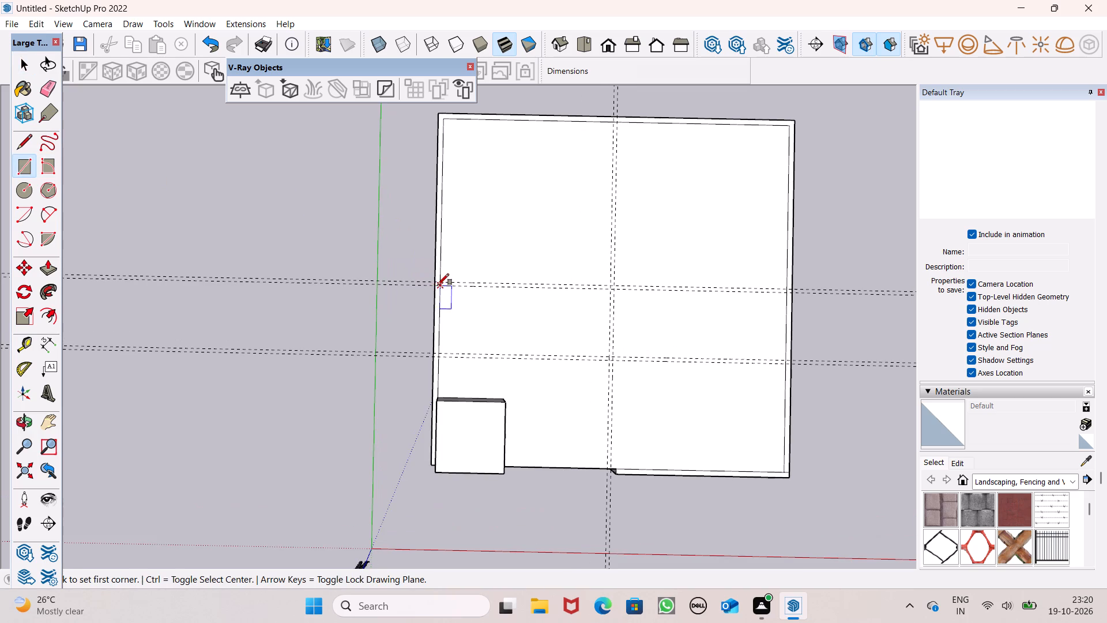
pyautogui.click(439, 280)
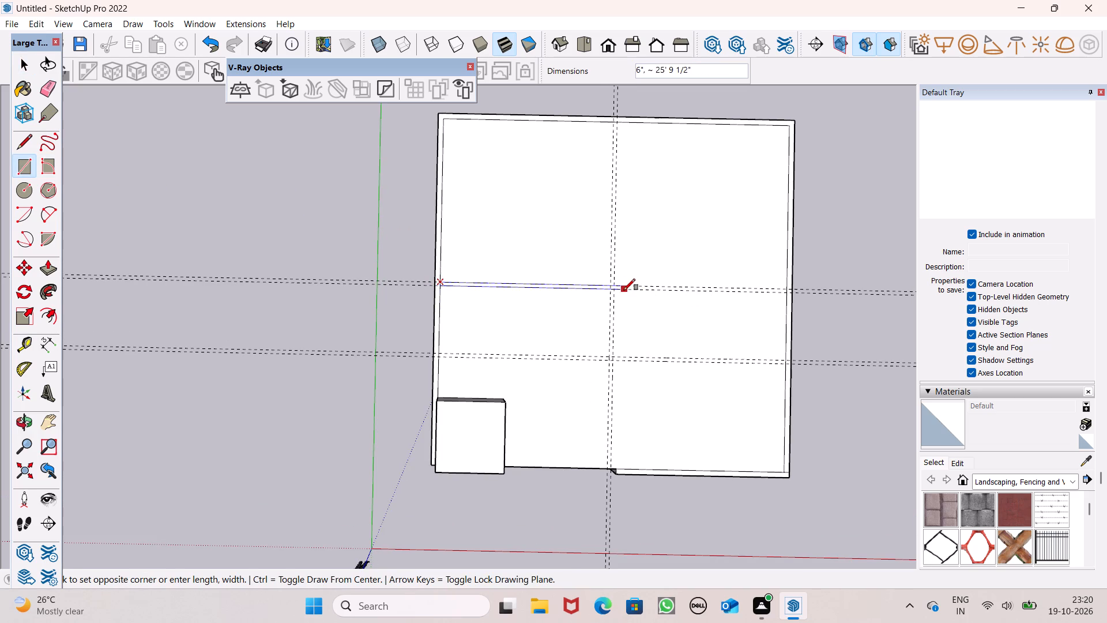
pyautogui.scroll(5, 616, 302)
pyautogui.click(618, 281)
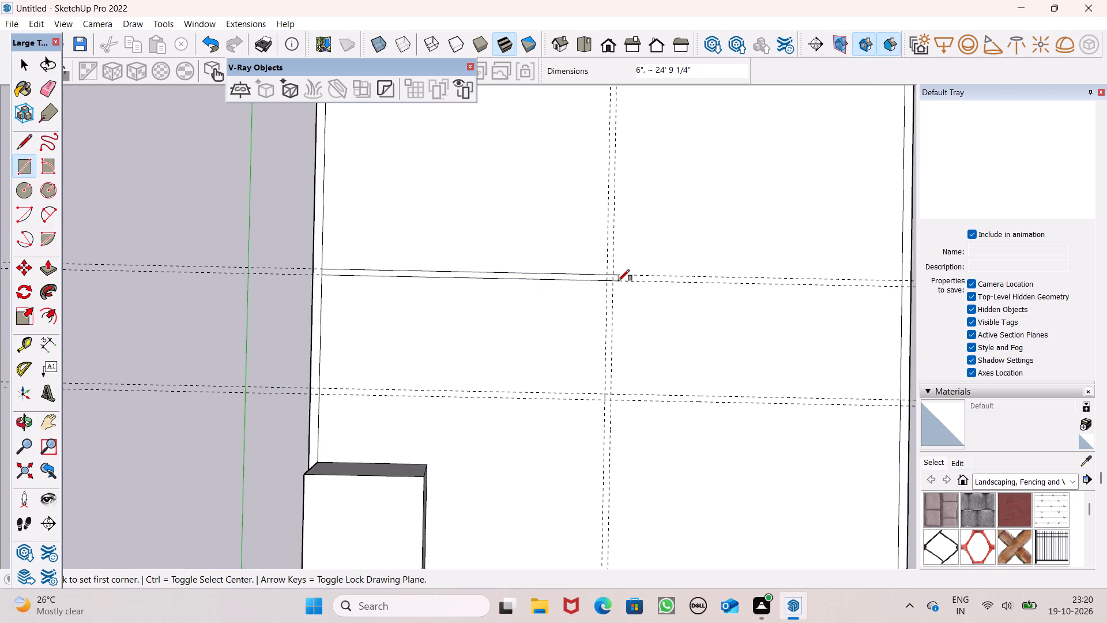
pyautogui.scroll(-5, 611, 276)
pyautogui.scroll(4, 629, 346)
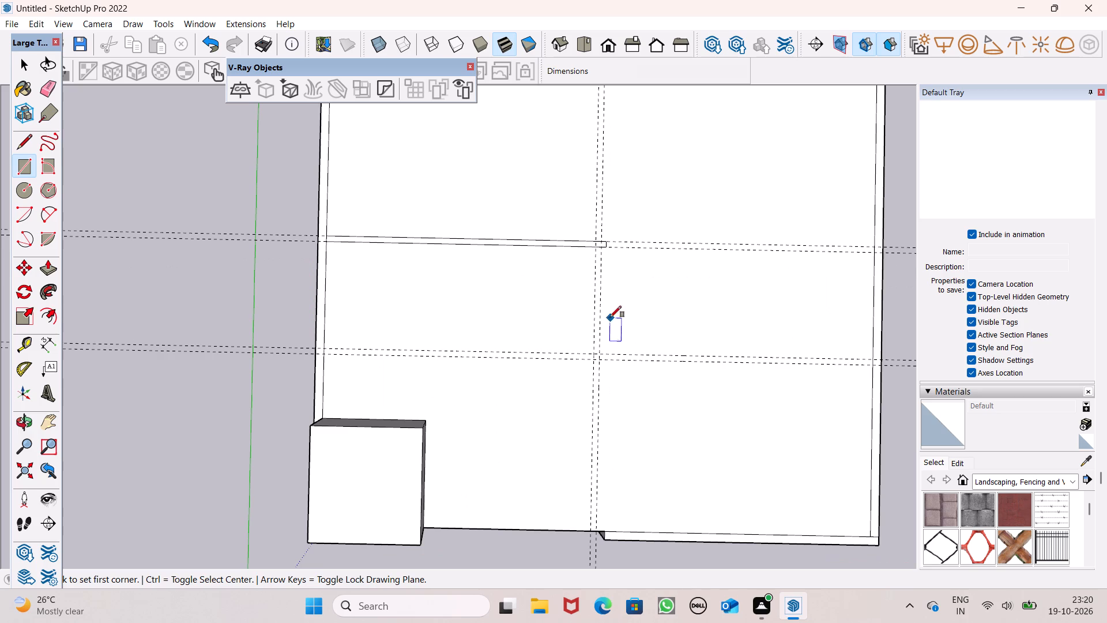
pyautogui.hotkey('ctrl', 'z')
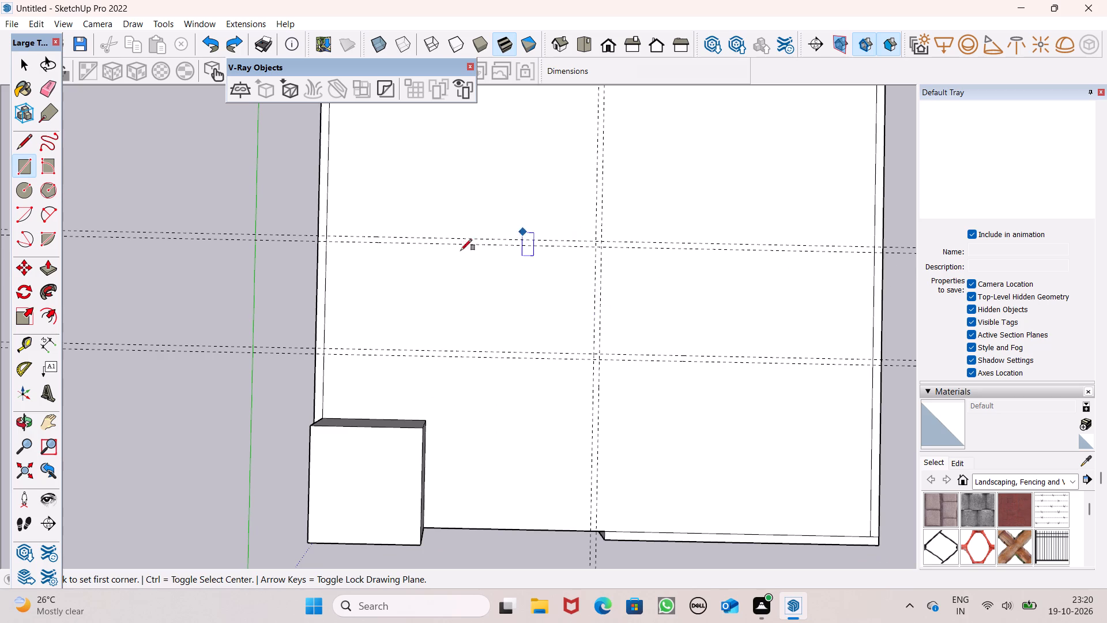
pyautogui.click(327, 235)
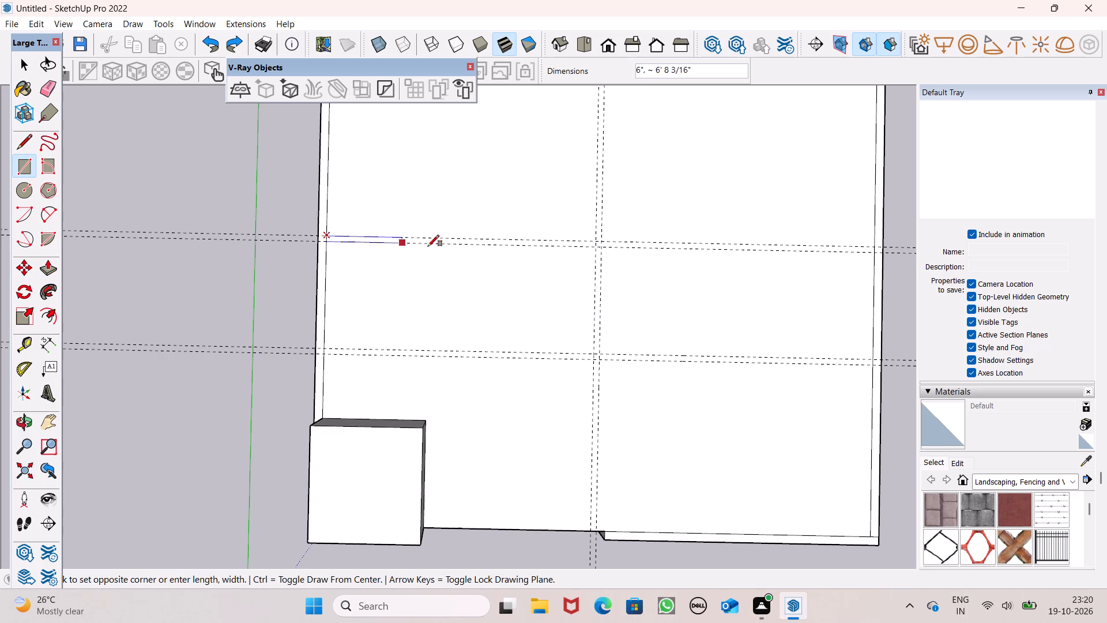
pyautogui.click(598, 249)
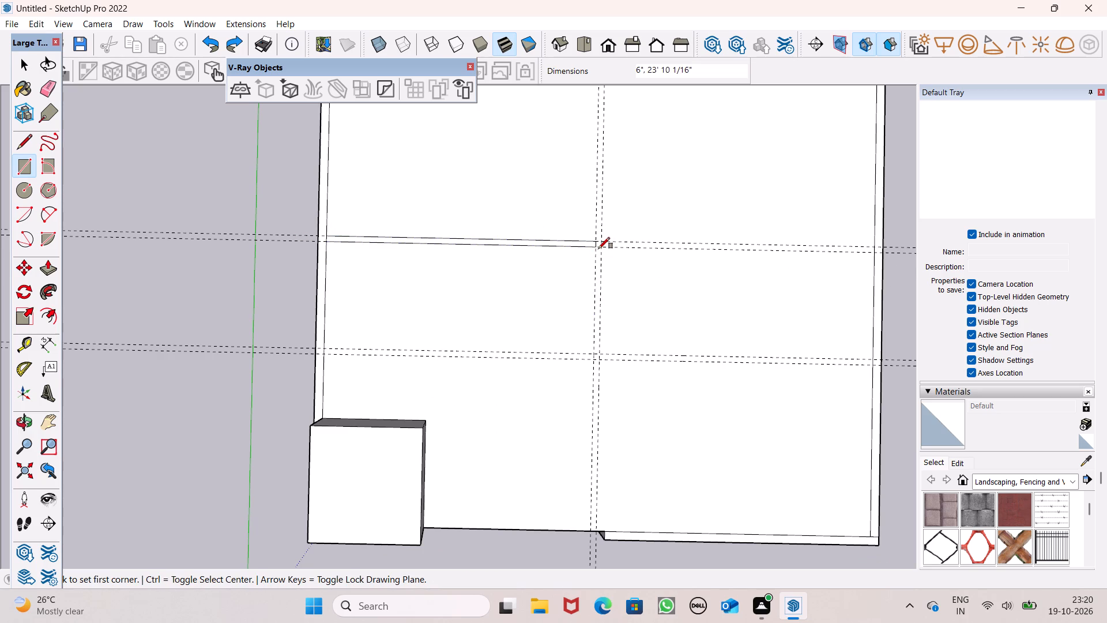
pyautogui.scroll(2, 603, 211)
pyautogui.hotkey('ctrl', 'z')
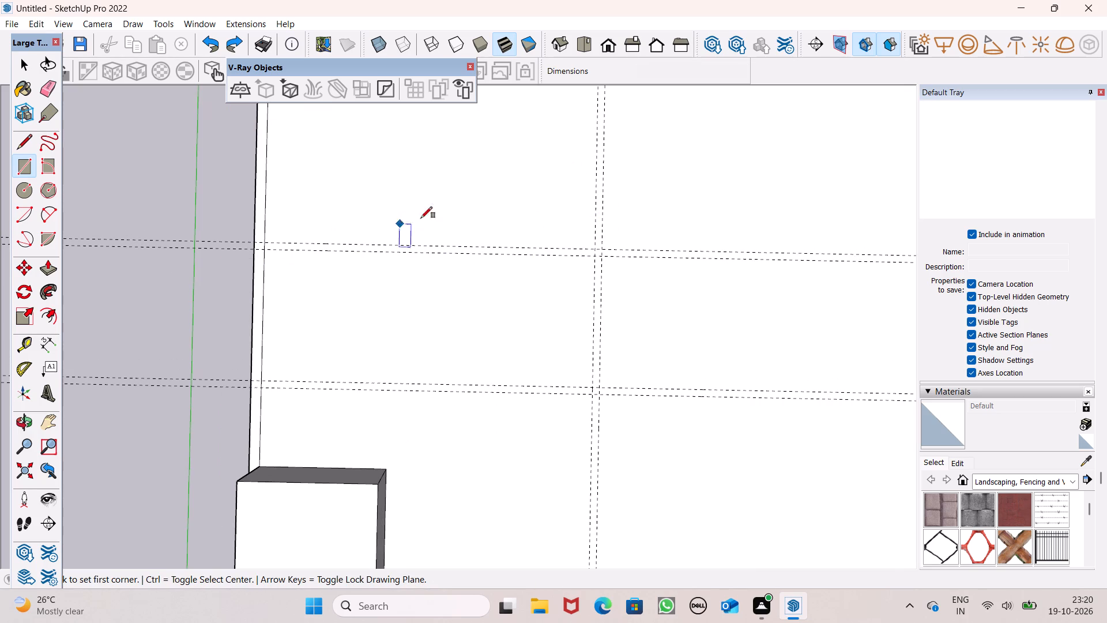
# Draw a 6" by about 24' 4" rectangle between the rear crosswise guides, from the block-side inner edge to the farther lengthwise guide.
pyautogui.scroll(-5, 547, 198)
pyautogui.scroll(4, 364, 236)
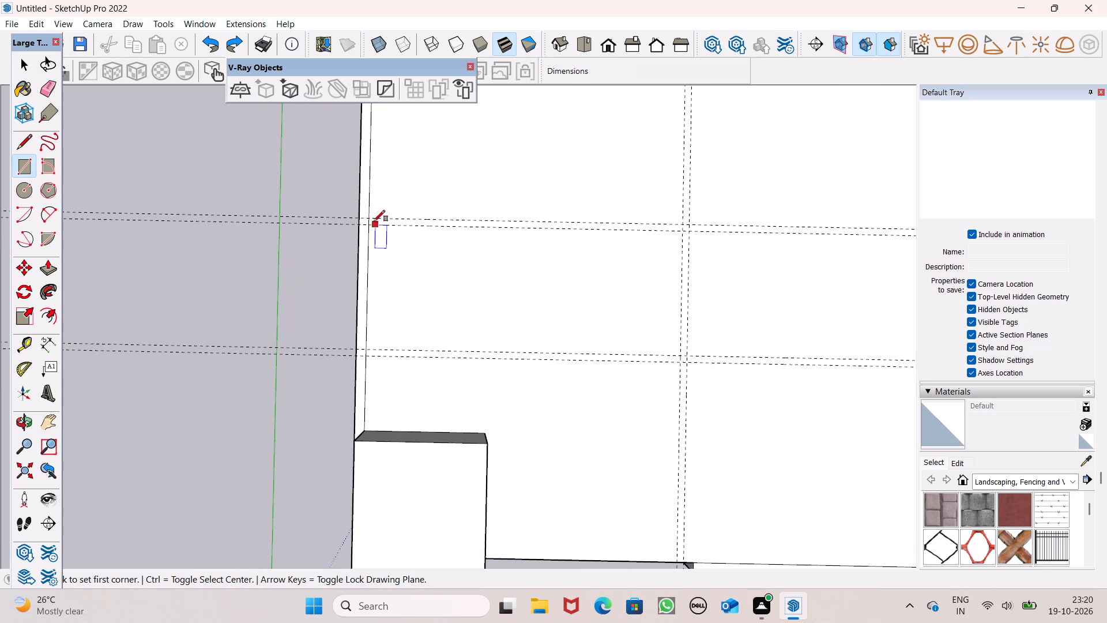
pyautogui.click(369, 219)
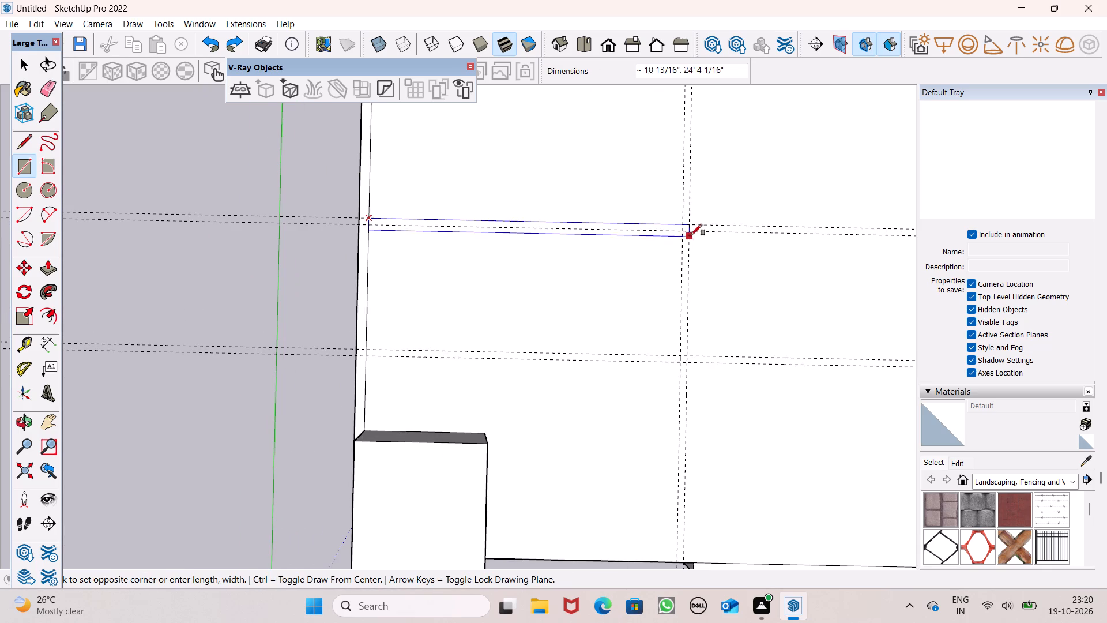
pyautogui.click(688, 234)
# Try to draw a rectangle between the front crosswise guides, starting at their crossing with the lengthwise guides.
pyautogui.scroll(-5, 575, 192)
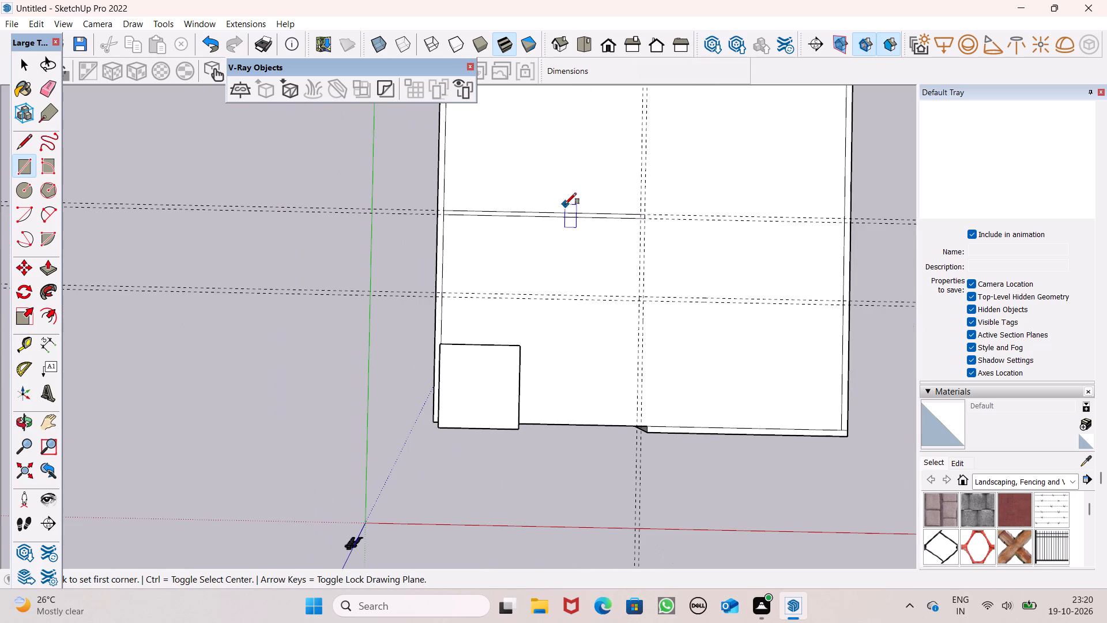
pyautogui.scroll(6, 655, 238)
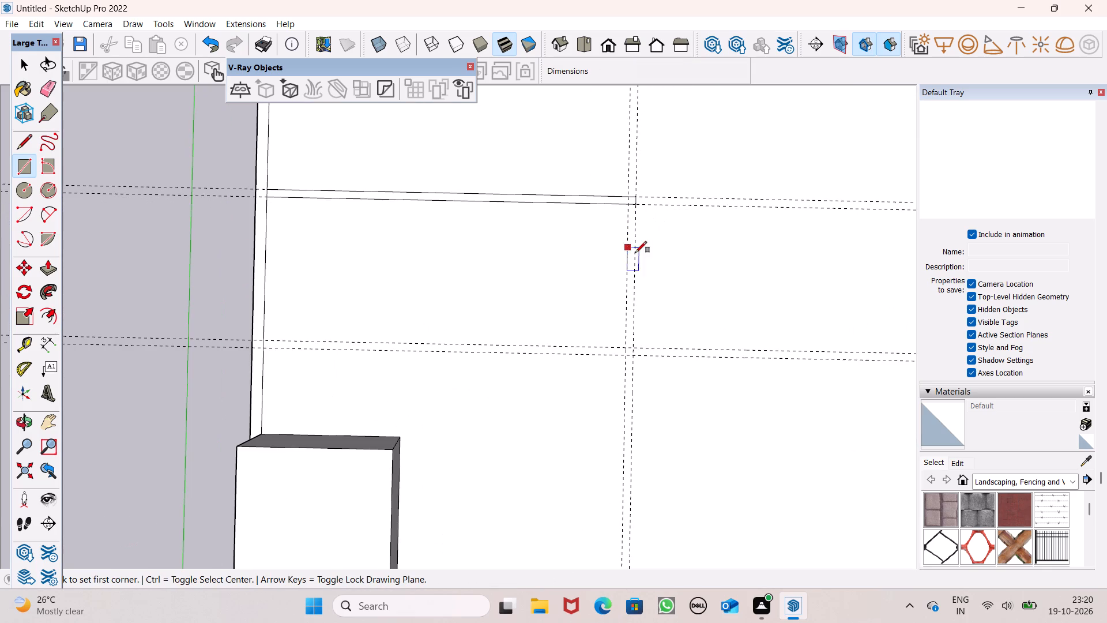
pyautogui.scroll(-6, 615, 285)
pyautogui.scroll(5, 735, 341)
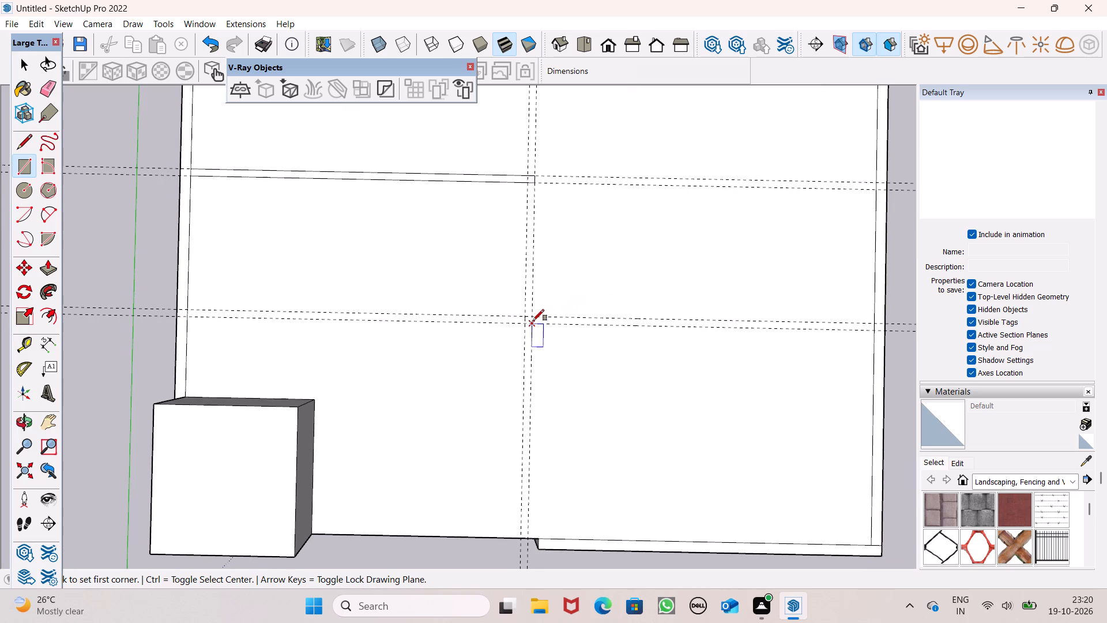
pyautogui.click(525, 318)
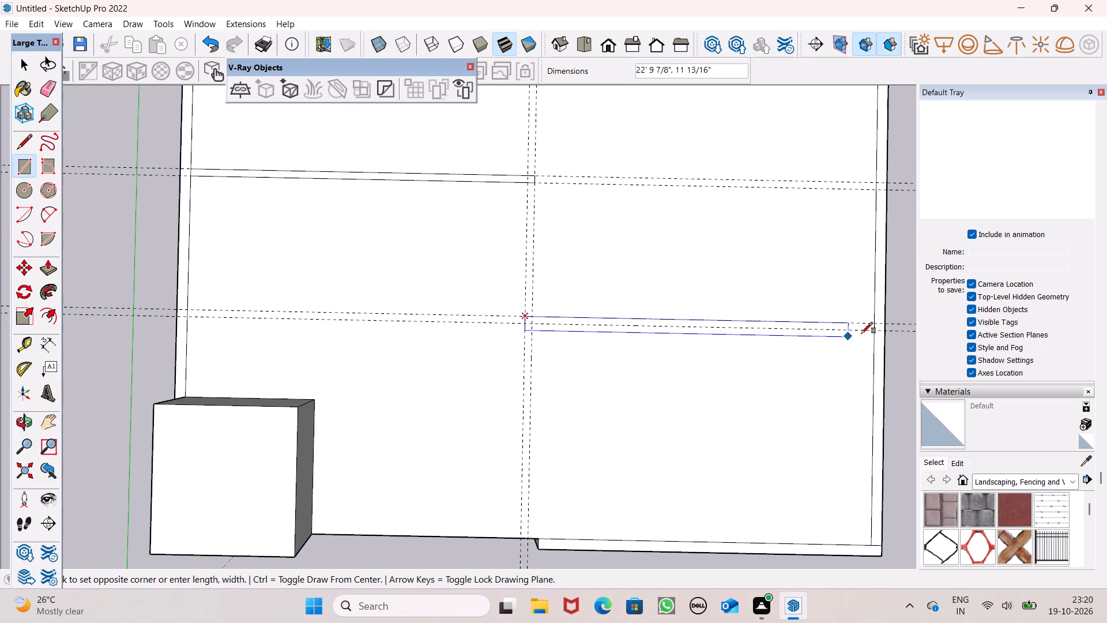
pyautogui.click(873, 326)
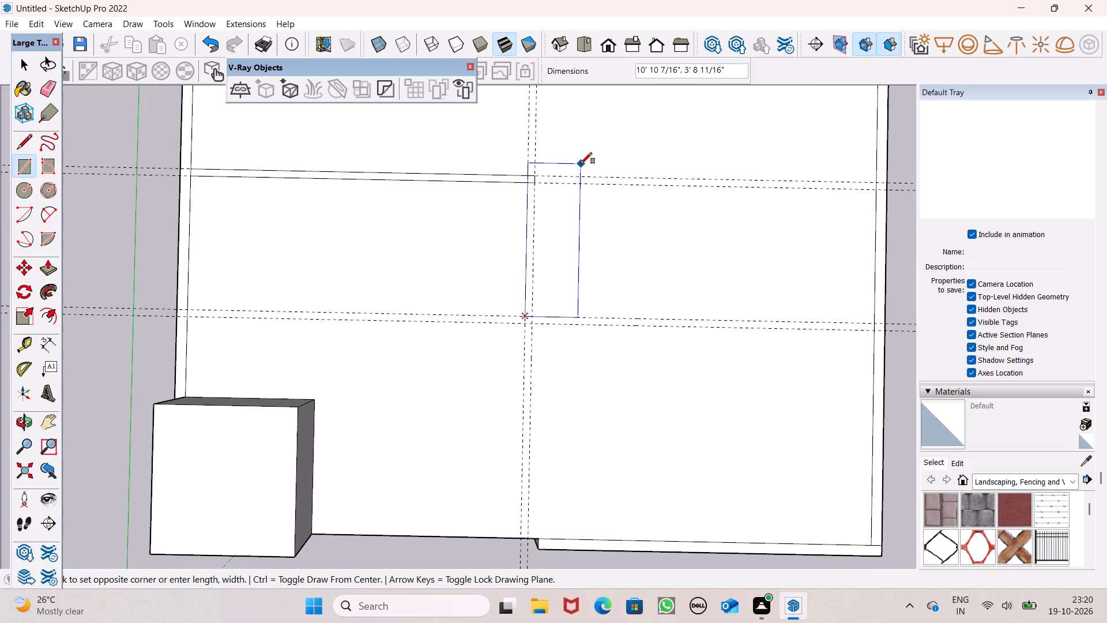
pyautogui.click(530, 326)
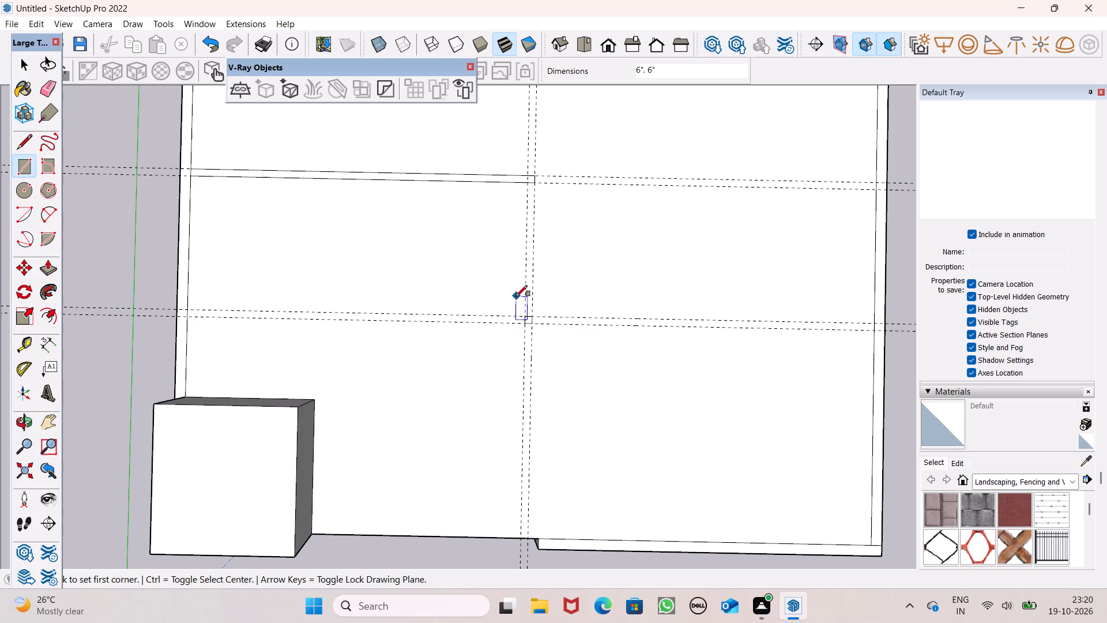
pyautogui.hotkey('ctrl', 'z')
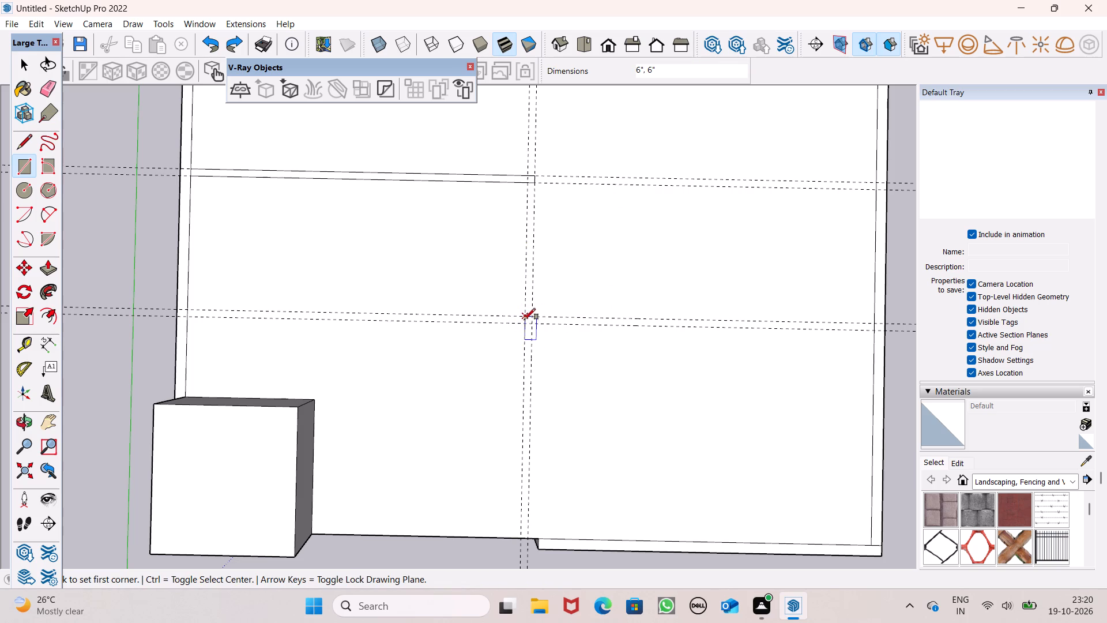
# Draw a 6" by about 24' 8" rectangle between the front crosswise guides, from the lengthwise guides to the window-side inner edge.
pyautogui.click(524, 318)
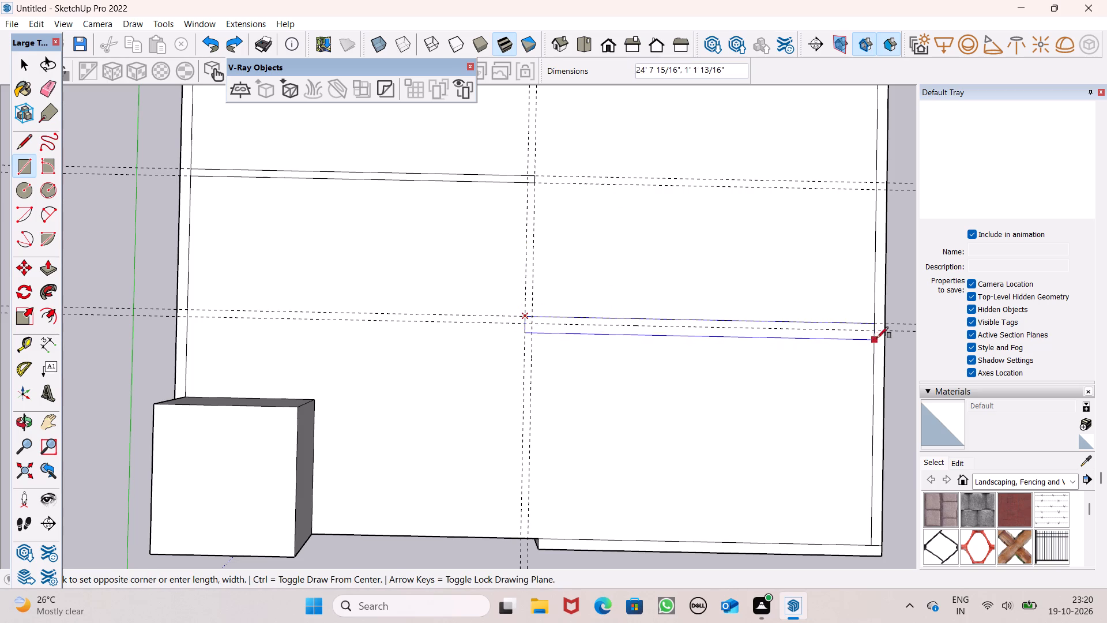
pyautogui.click(872, 331)
# Draw a 6" by about 33' 5" rectangle between the lengthwise guides, from the rear inner edge to the front crosswise guides.
pyautogui.scroll(-5, 633, 376)
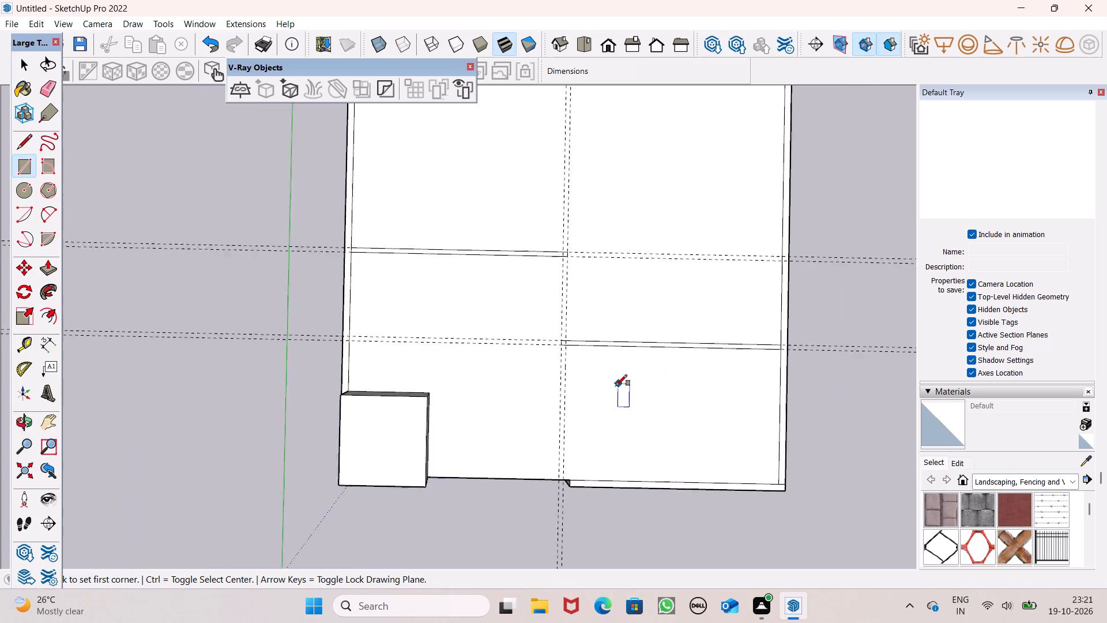
pyautogui.scroll(-6, 616, 386)
pyautogui.scroll(4, 589, 232)
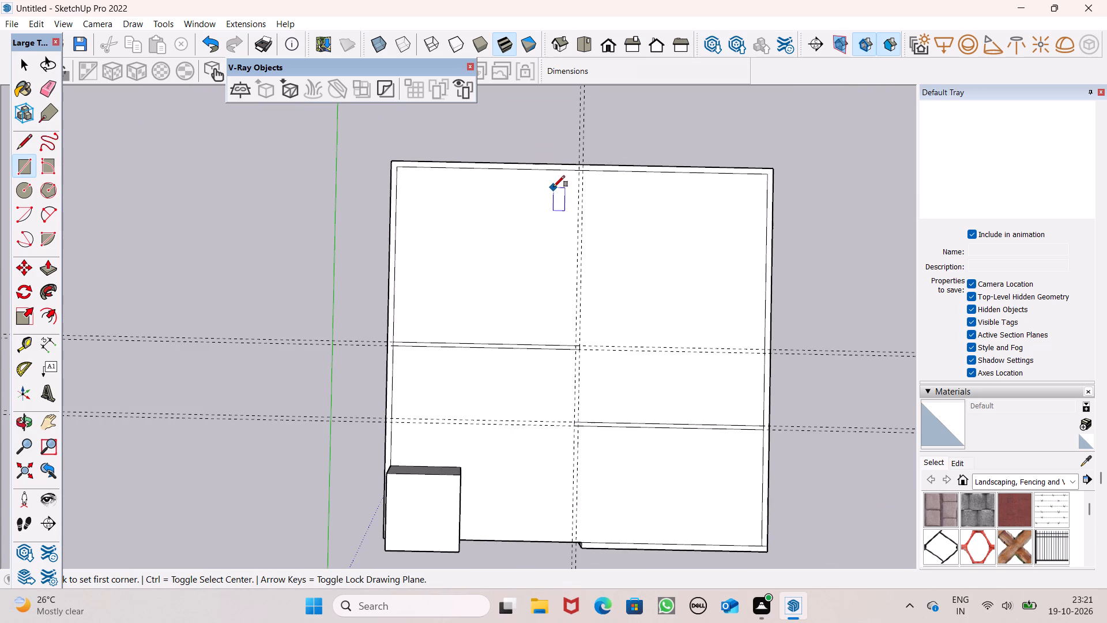
pyautogui.scroll(5, 577, 172)
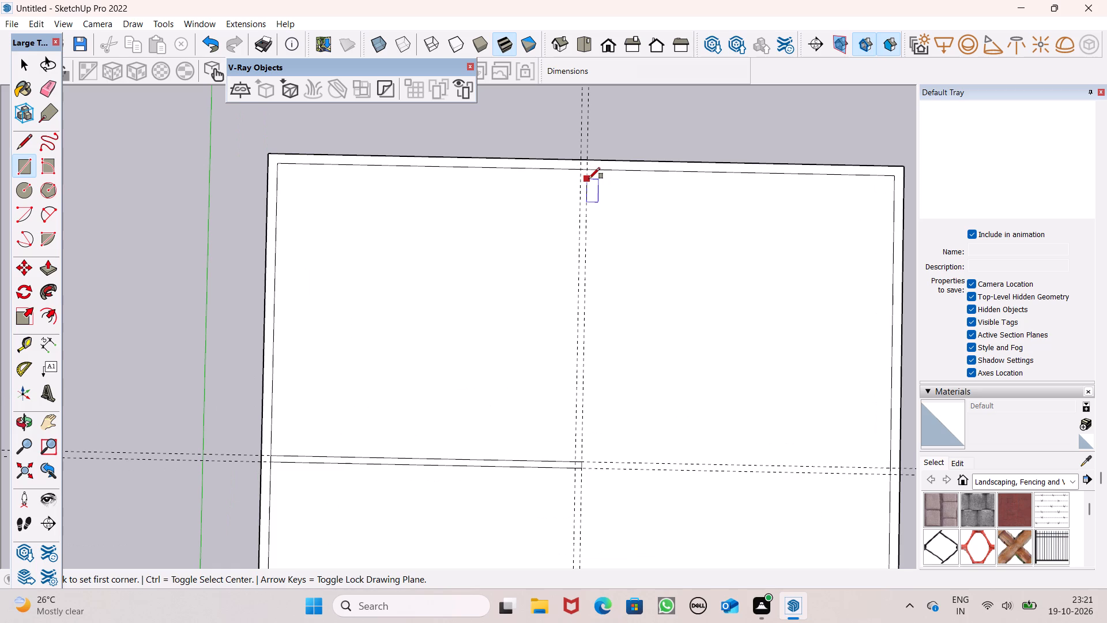
pyautogui.click(583, 175)
pyautogui.scroll(-11, 593, 194)
pyautogui.scroll(6, 601, 332)
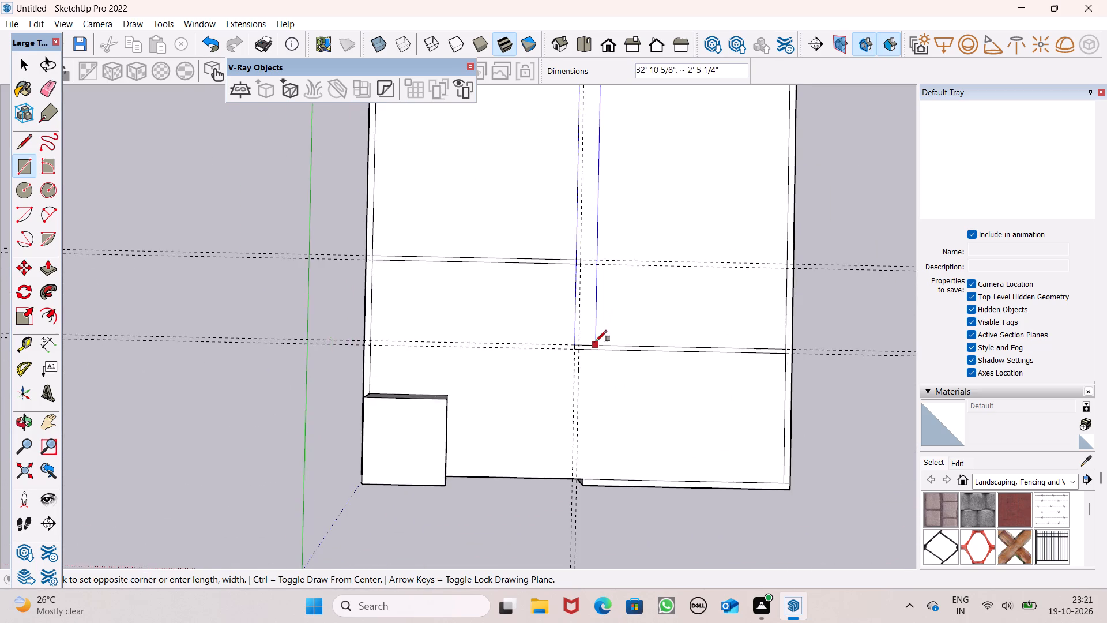
pyautogui.scroll(5, 594, 342)
pyautogui.click(572, 353)
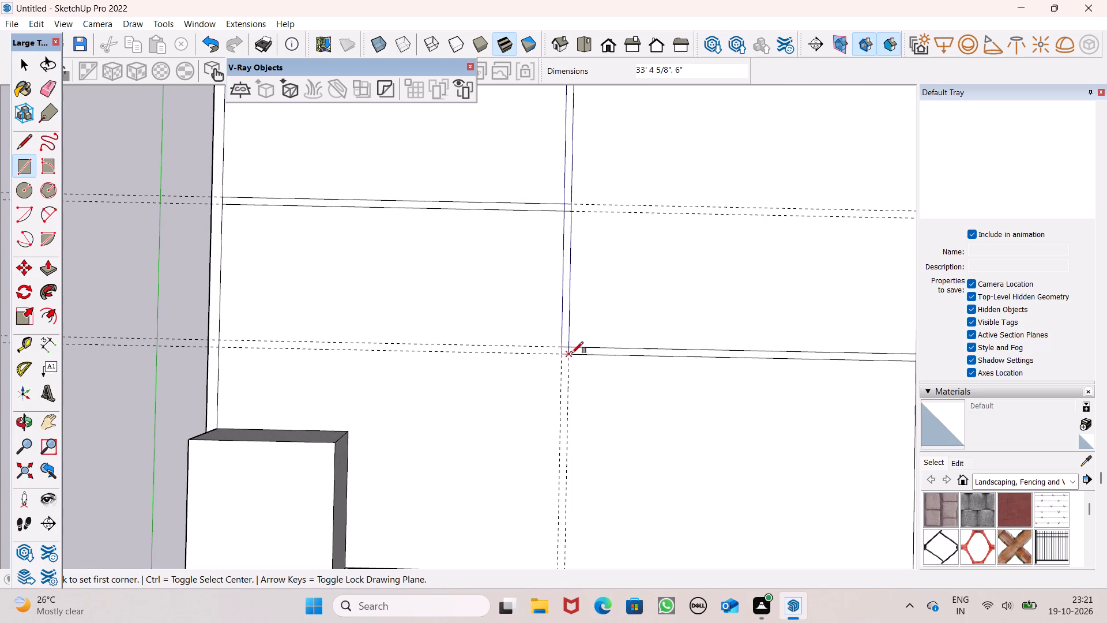
# Erase the crosswise and lengthwise guide lines running across the ground-floor roof.
pyautogui.scroll(-6, 461, 331)
pyautogui.scroll(-5, 604, 302)
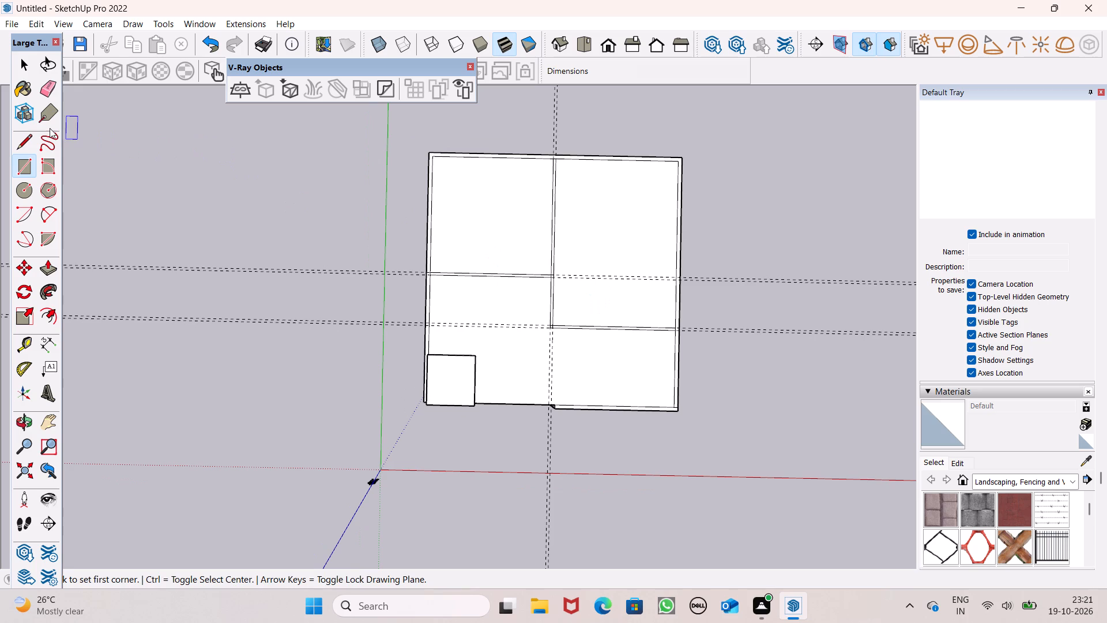
pyautogui.click(44, 78)
pyautogui.moveTo(44, 78); pyautogui.dragTo(54, 65)
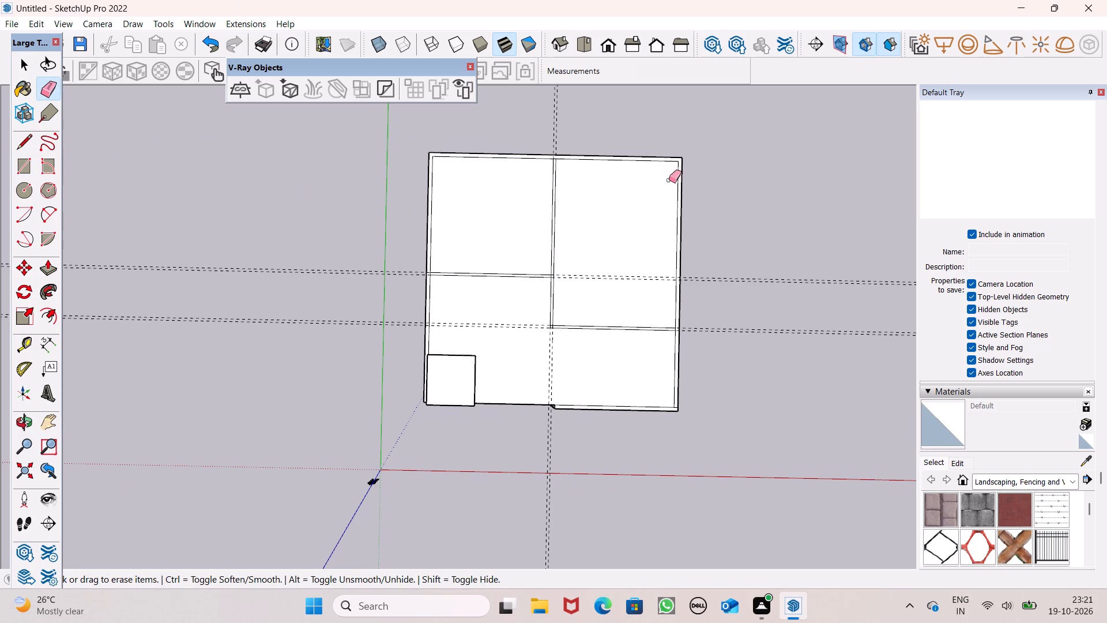
pyautogui.scroll(8, 533, 270)
pyautogui.moveTo(631, 275); pyautogui.dragTo(624, 282)
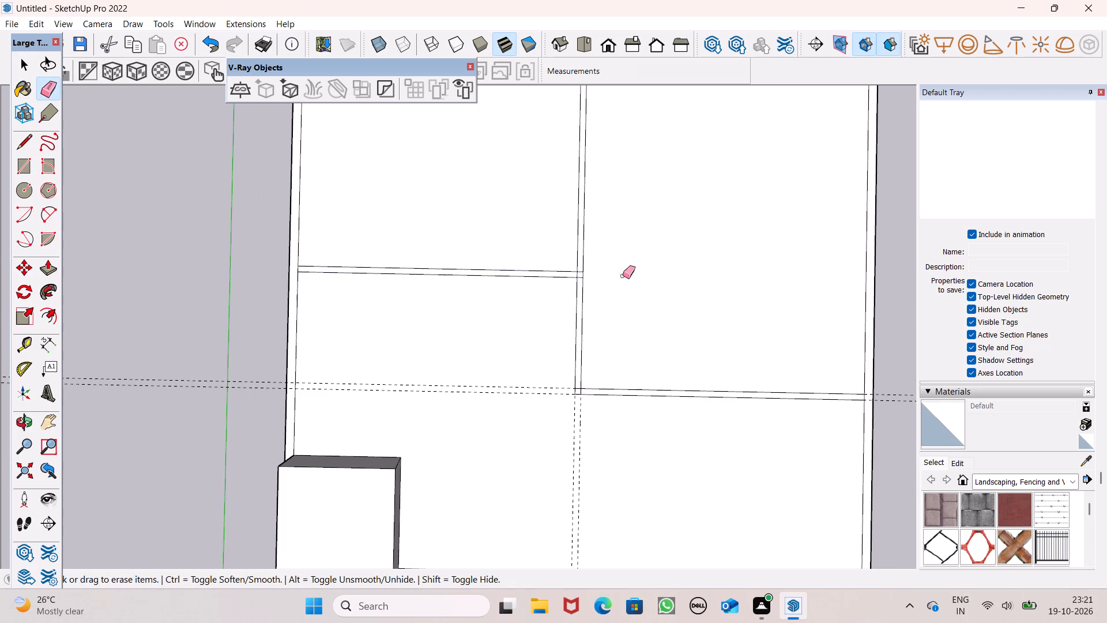
pyautogui.scroll(-7, 645, 251)
pyautogui.moveTo(609, 355); pyautogui.dragTo(572, 347)
pyautogui.moveTo(567, 311); pyautogui.dragTo(566, 336)
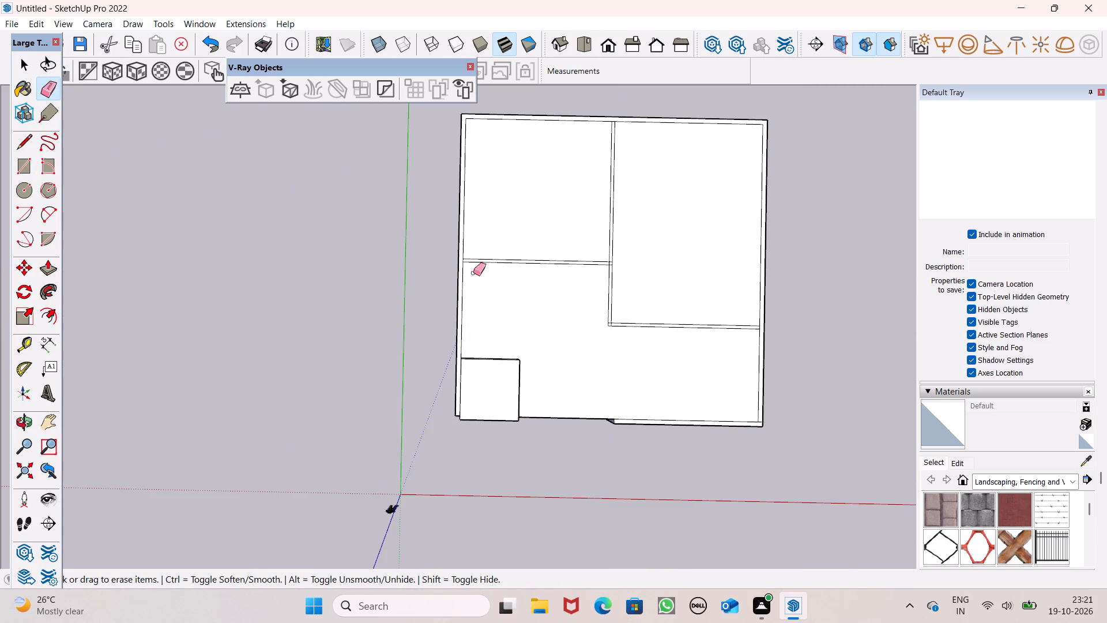
# Erase the overlapping edge segments where the rear crosswise wall footprint meets the lengthwise wall footprint.
pyautogui.scroll(6, 509, 273)
pyautogui.scroll(6, 443, 257)
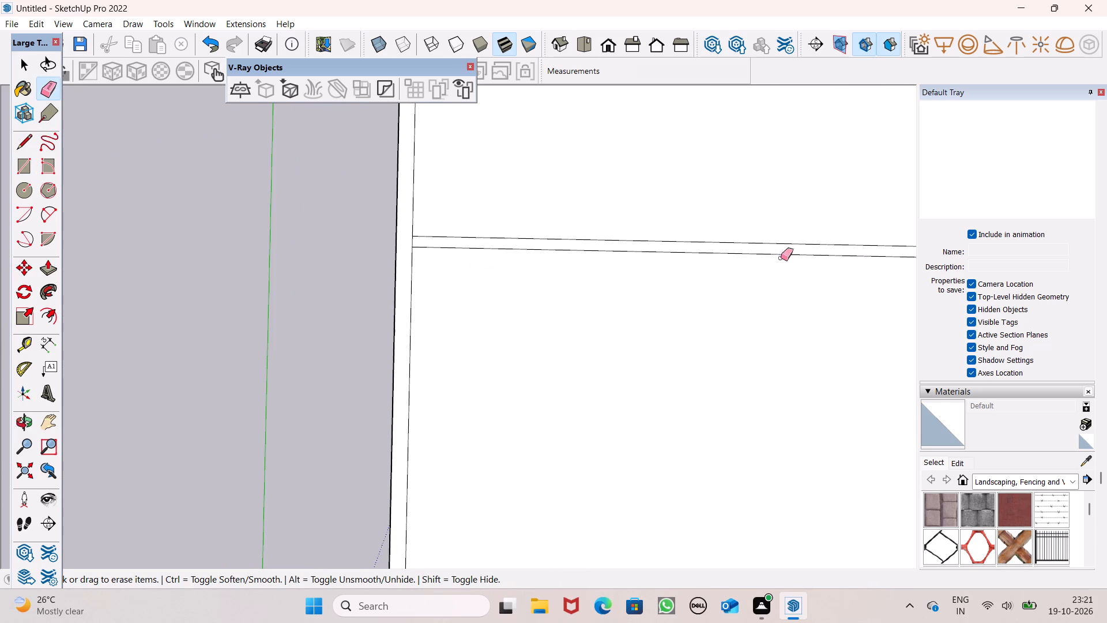
pyautogui.scroll(-5, 611, 254)
pyautogui.scroll(10, 792, 263)
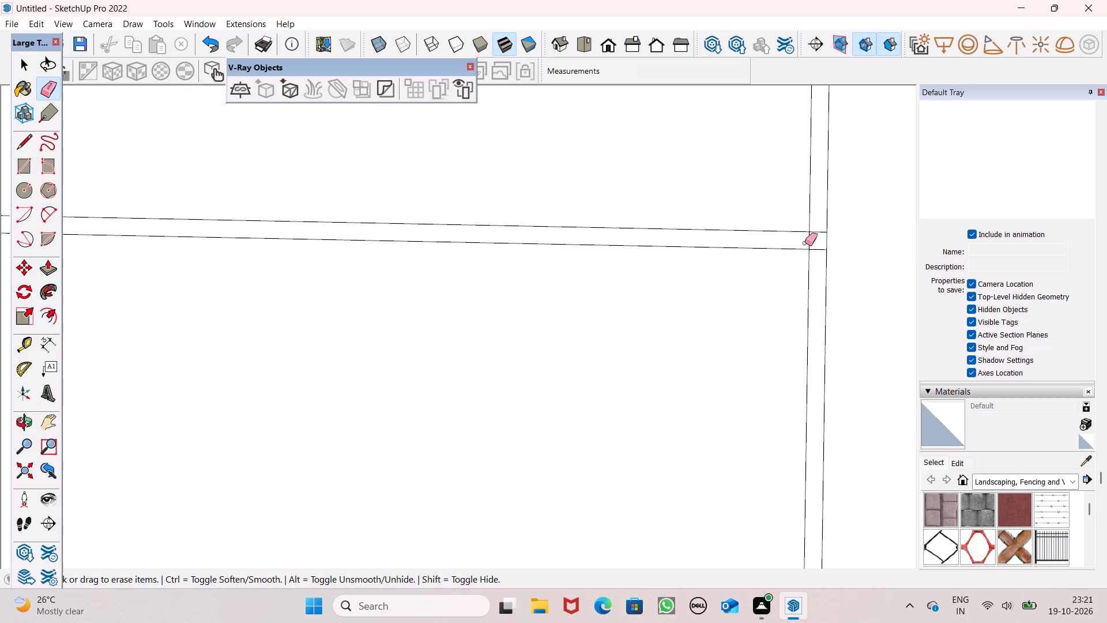
pyautogui.moveTo(823, 230); pyautogui.dragTo(809, 240)
pyautogui.moveTo(818, 245); pyautogui.dragTo(815, 254)
# Erase the overlapping edge segments at the corner where the lengthwise footprint meets the front crosswise wall footprint.
pyautogui.scroll(-12, 713, 228)
pyautogui.scroll(-6, 561, 254)
pyautogui.scroll(5, 742, 356)
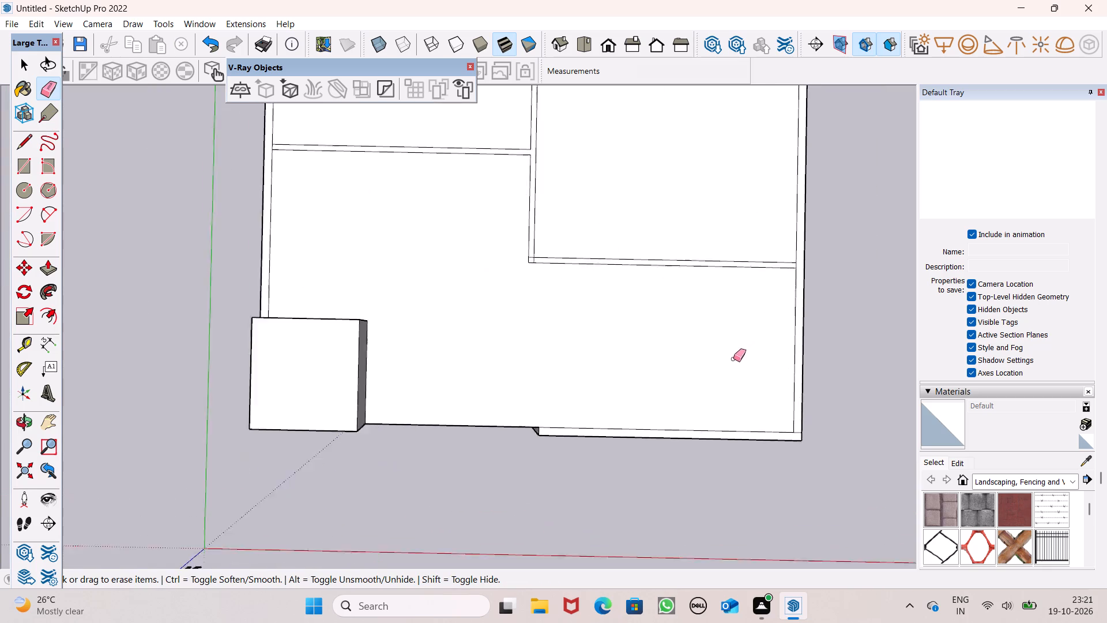
pyautogui.scroll(1, 733, 359)
pyautogui.scroll(7, 549, 271)
pyautogui.scroll(5, 483, 221)
pyautogui.moveTo(476, 226); pyautogui.dragTo(491, 238)
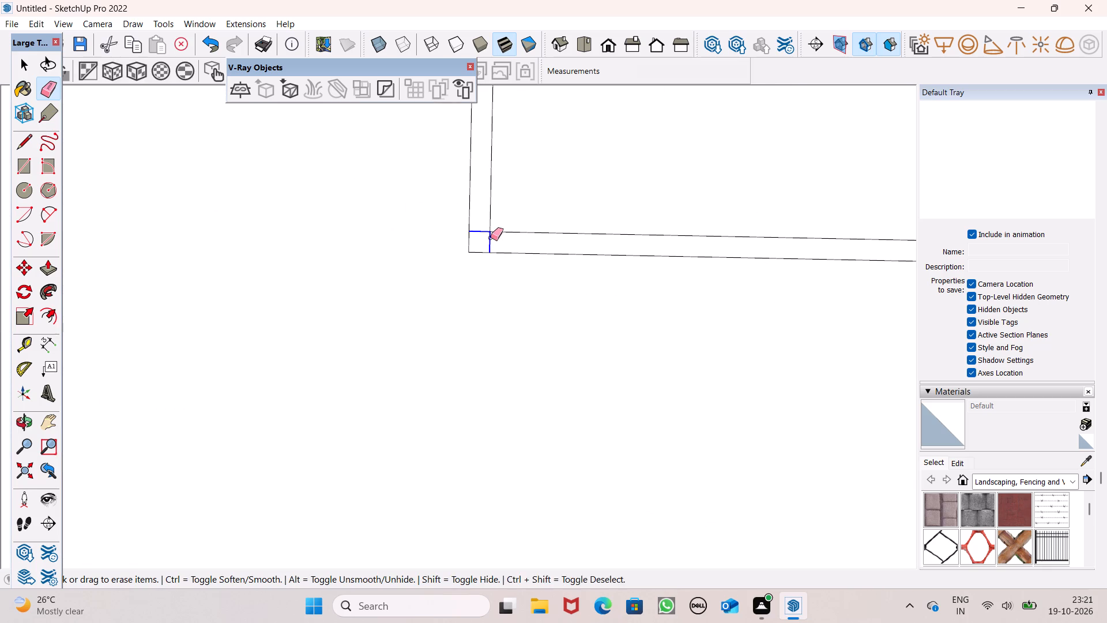
pyautogui.moveTo(491, 238); pyautogui.dragTo(491, 239)
# Draw a 9" line across the block-side perimeter strip, from the rear crosswise footprint's end to the roof's outer edge.
pyautogui.scroll(-4, 408, 216)
pyautogui.scroll(-4, 437, 439)
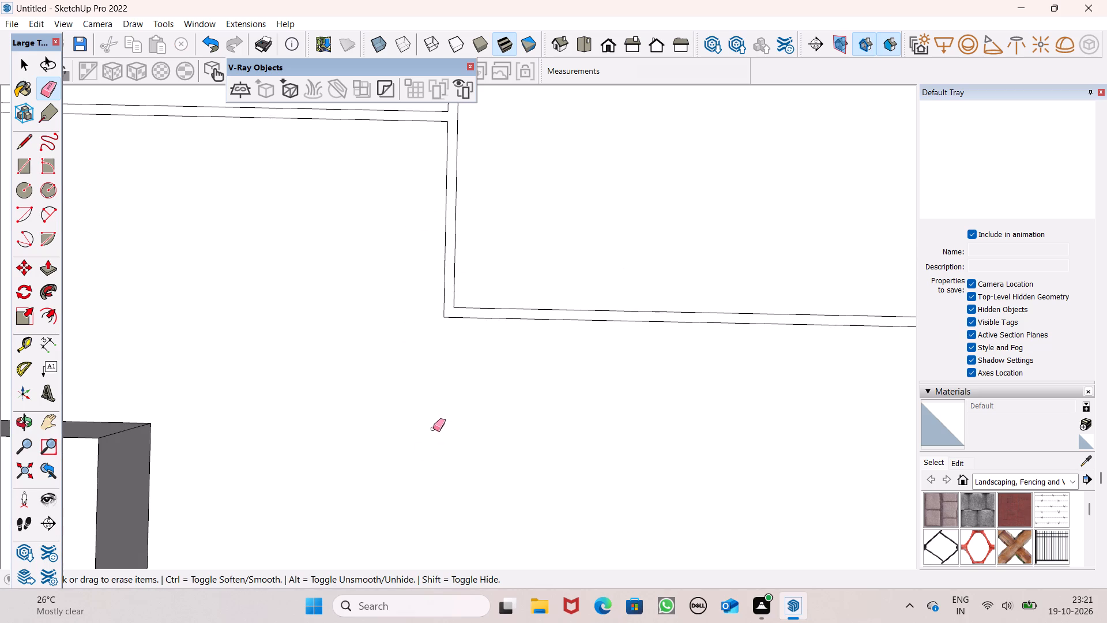
pyautogui.scroll(-5, 967, 190)
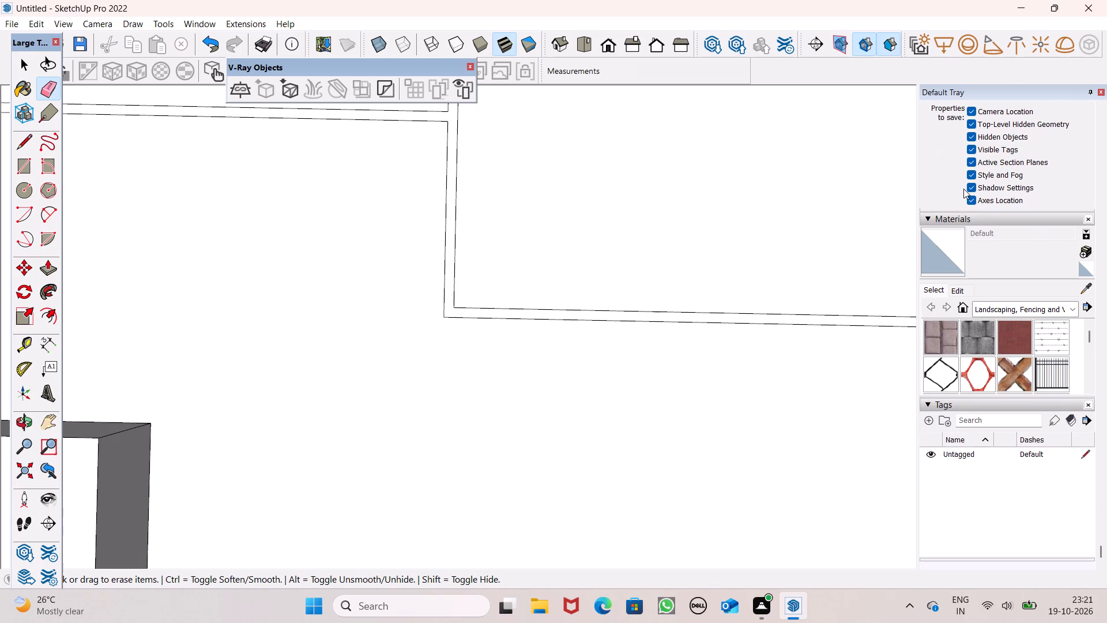
pyautogui.scroll(-1, 948, 231)
pyautogui.scroll(-2, 814, 483)
pyautogui.scroll(-4, 552, 342)
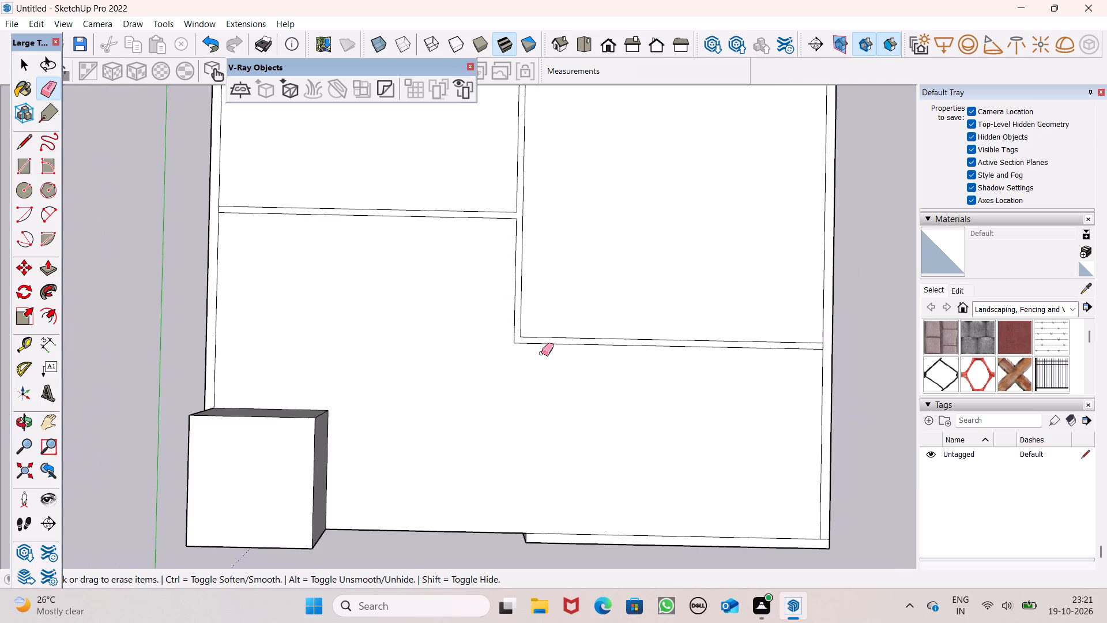
pyautogui.scroll(-4, 540, 352)
pyautogui.moveTo(540, 357); pyautogui.dragTo(537, 170, button='middle')
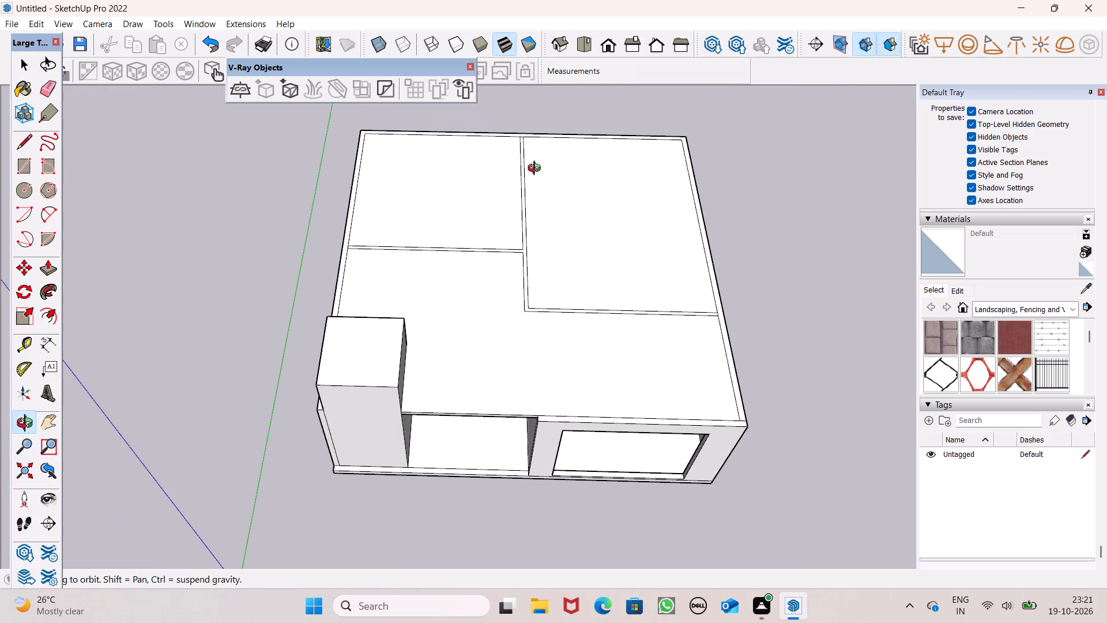
pyautogui.moveTo(537, 170); pyautogui.dragTo(511, 148, button='middle')
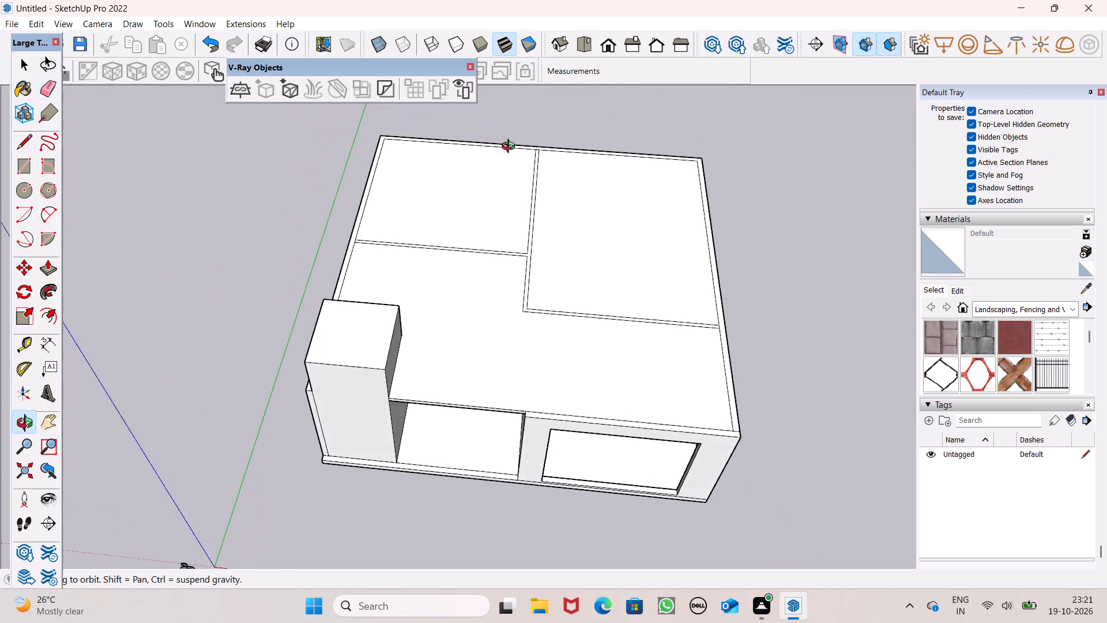
pyautogui.moveTo(511, 148); pyautogui.dragTo(492, 149, button='middle')
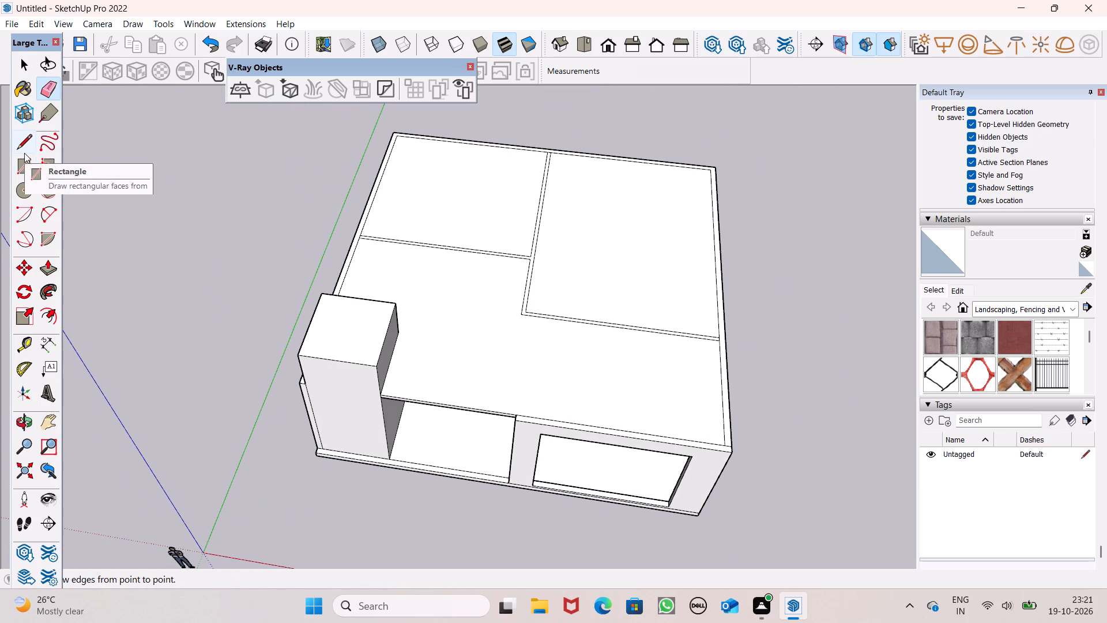
pyautogui.click(24, 150)
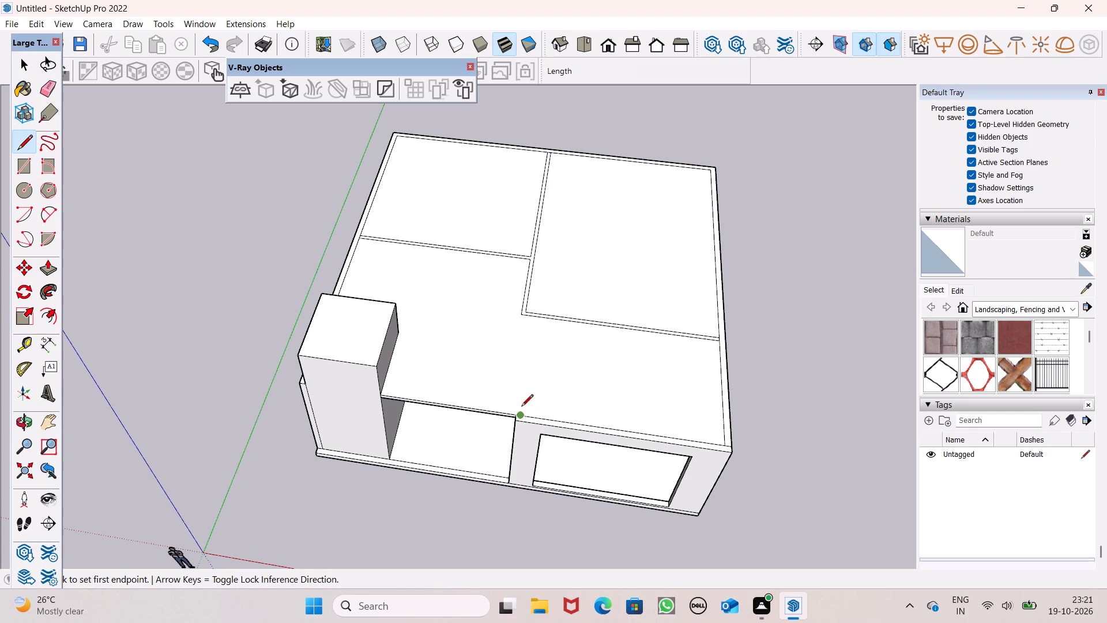
pyautogui.moveTo(492, 388); pyautogui.dragTo(588, 464, button='middle')
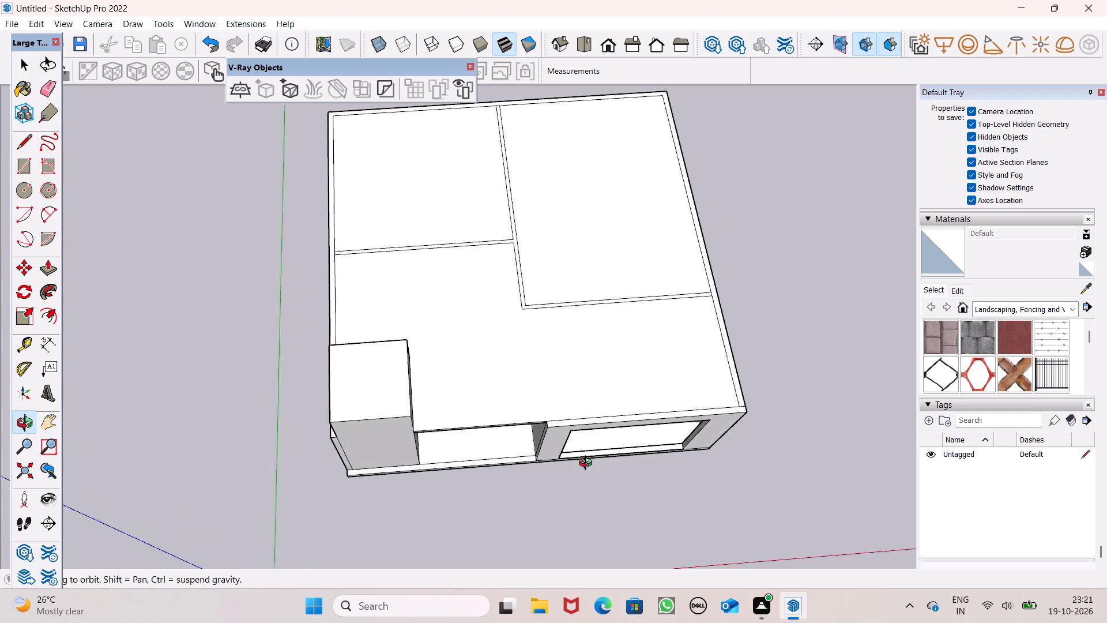
pyautogui.moveTo(588, 464); pyautogui.dragTo(770, 407, button='middle')
pyautogui.moveTo(366, 358); pyautogui.dragTo(456, 364, button='middle')
pyautogui.scroll(4, 327, 356)
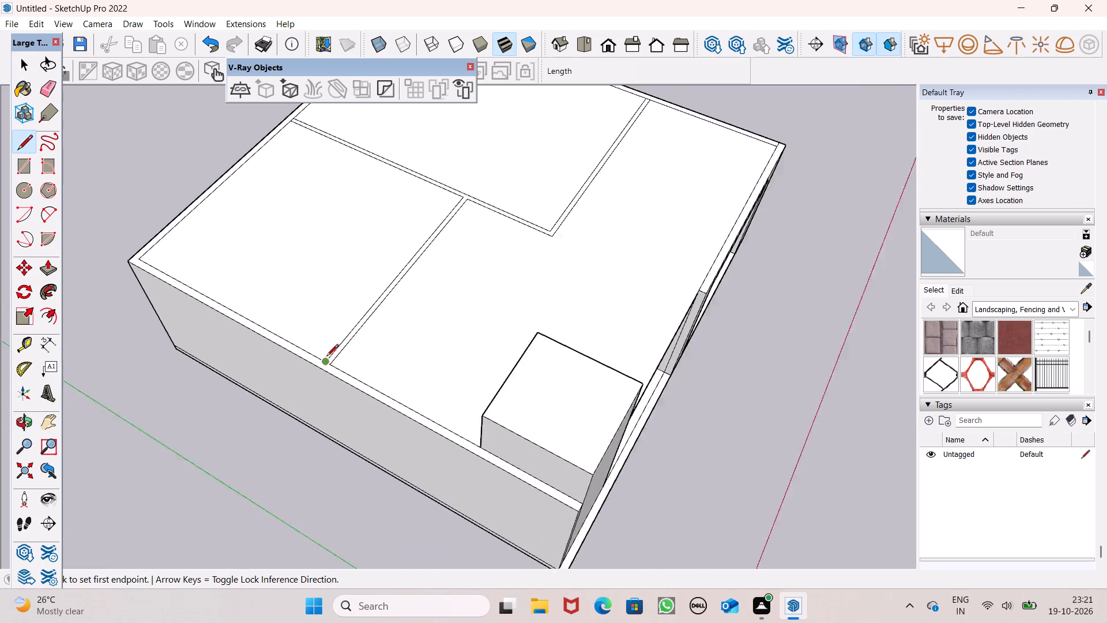
pyautogui.scroll(2, 326, 357)
pyautogui.click(336, 365)
pyautogui.click(326, 369)
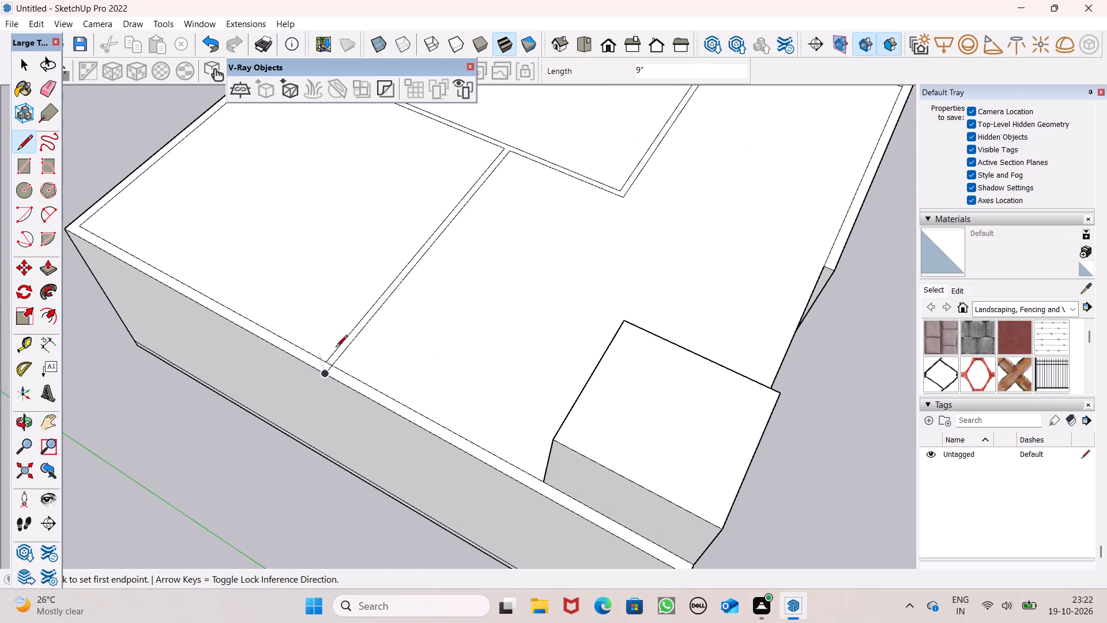
# Erase the short edge segment separating the front crosswise wall footprint from the window-side perimeter strip.
pyautogui.scroll(-5, 360, 358)
pyautogui.moveTo(529, 469); pyautogui.dragTo(201, 422, button='middle')
pyautogui.scroll(-4, 180, 379)
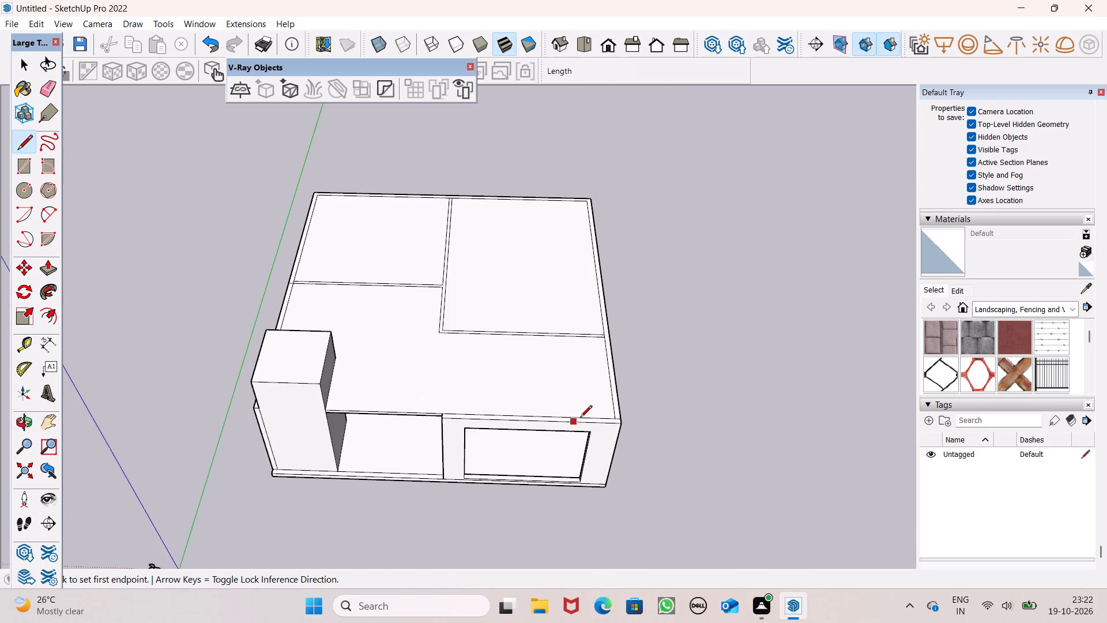
pyautogui.scroll(8, 674, 402)
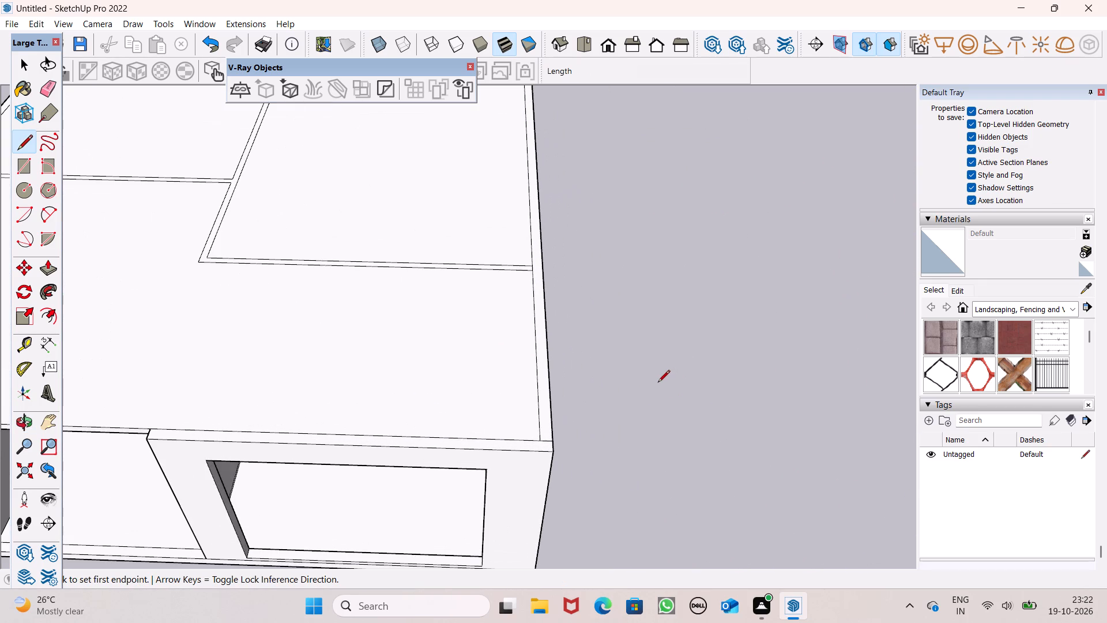
pyautogui.moveTo(627, 383); pyautogui.dragTo(626, 404, button='middle')
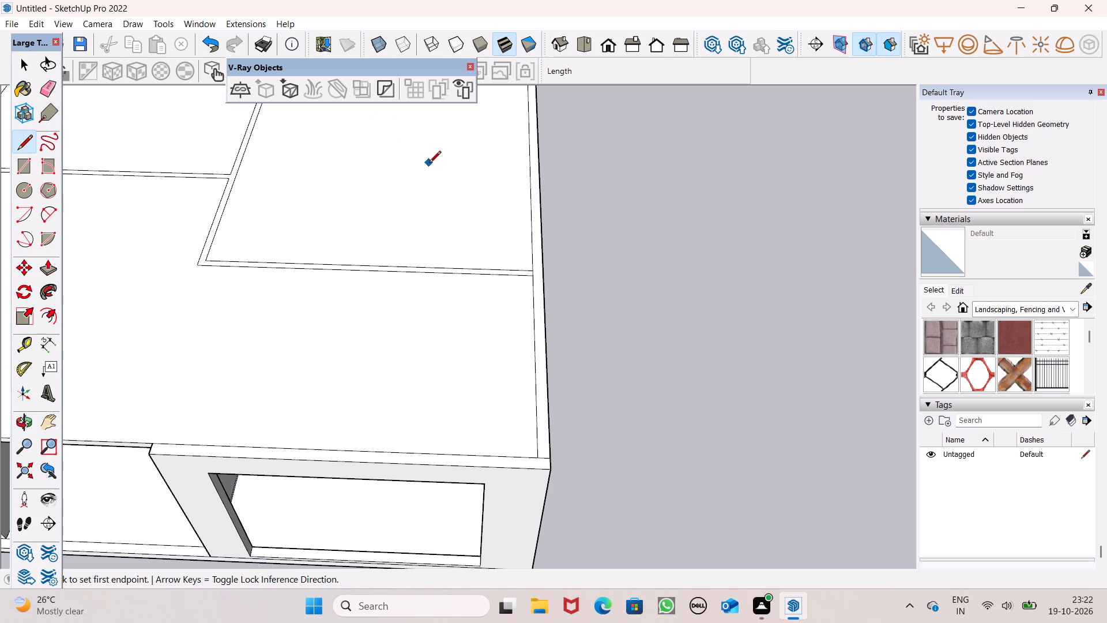
pyautogui.scroll(1, 447, 421)
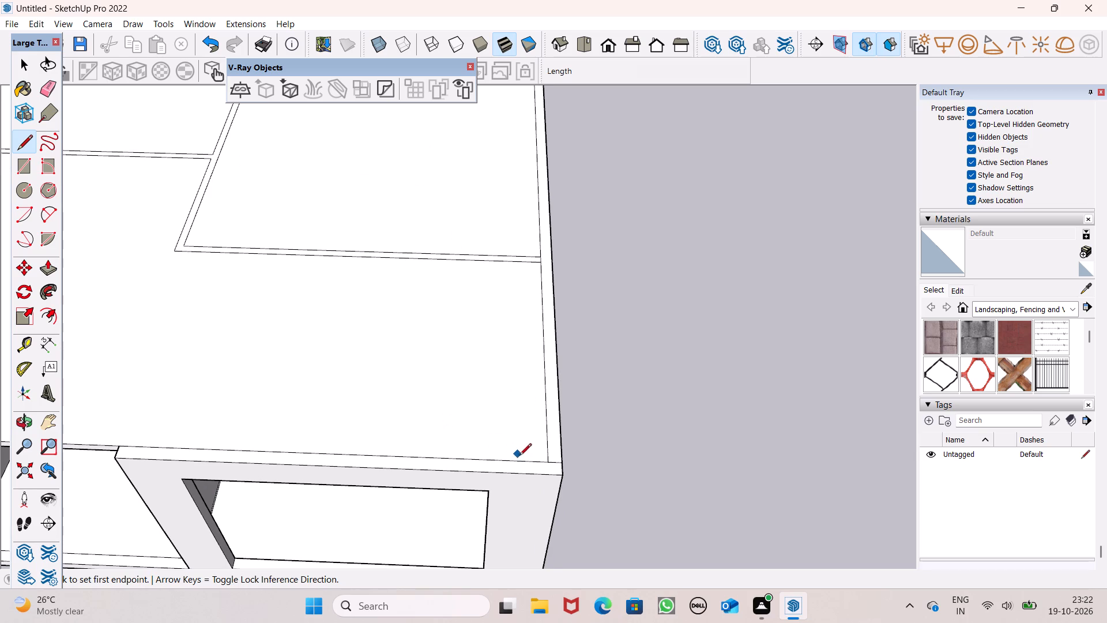
pyautogui.scroll(2, 520, 458)
pyautogui.scroll(-4, 559, 495)
pyautogui.scroll(-4, 602, 529)
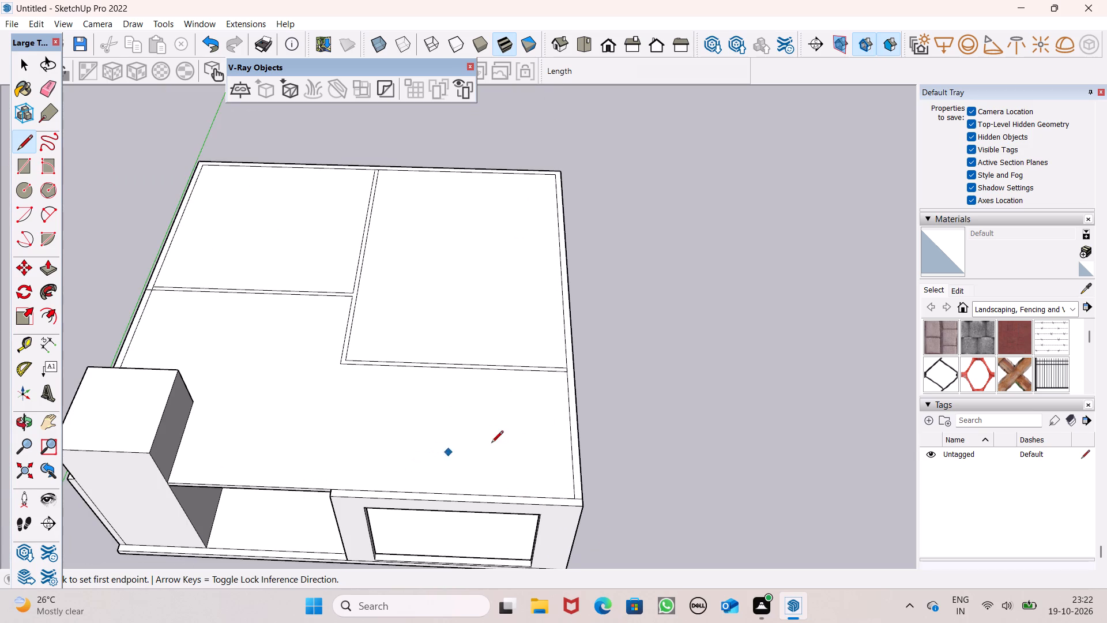
pyautogui.scroll(7, 565, 376)
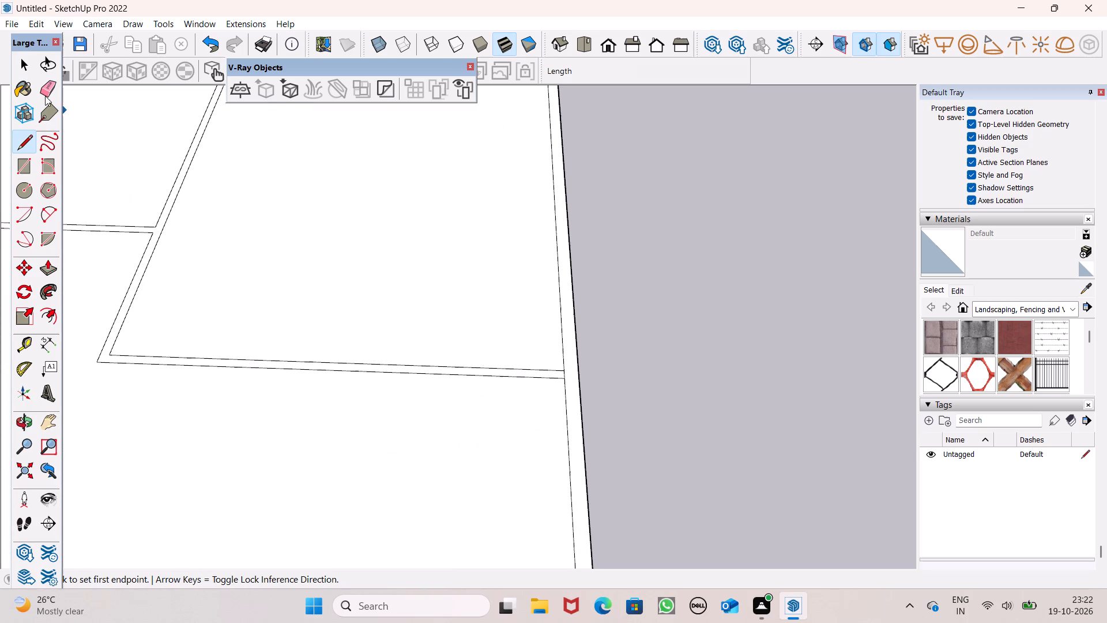
pyautogui.click(45, 95)
pyautogui.scroll(5, 616, 452)
pyautogui.scroll(1, 521, 339)
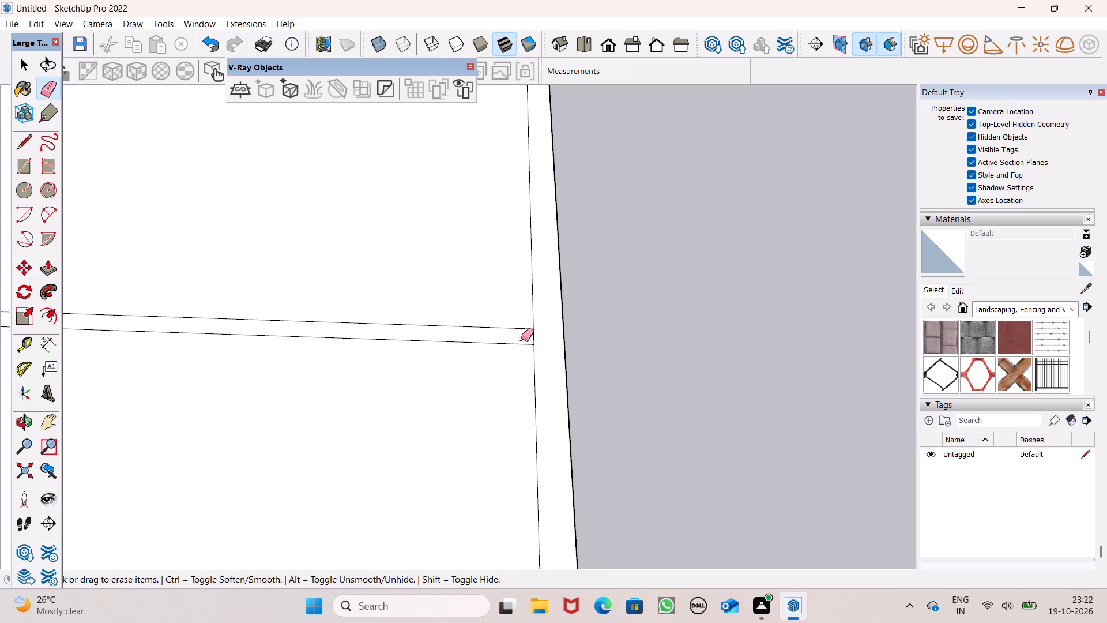
pyautogui.scroll(2, 521, 339)
pyautogui.moveTo(530, 334); pyautogui.dragTo(536, 335)
pyautogui.scroll(-11, 662, 308)
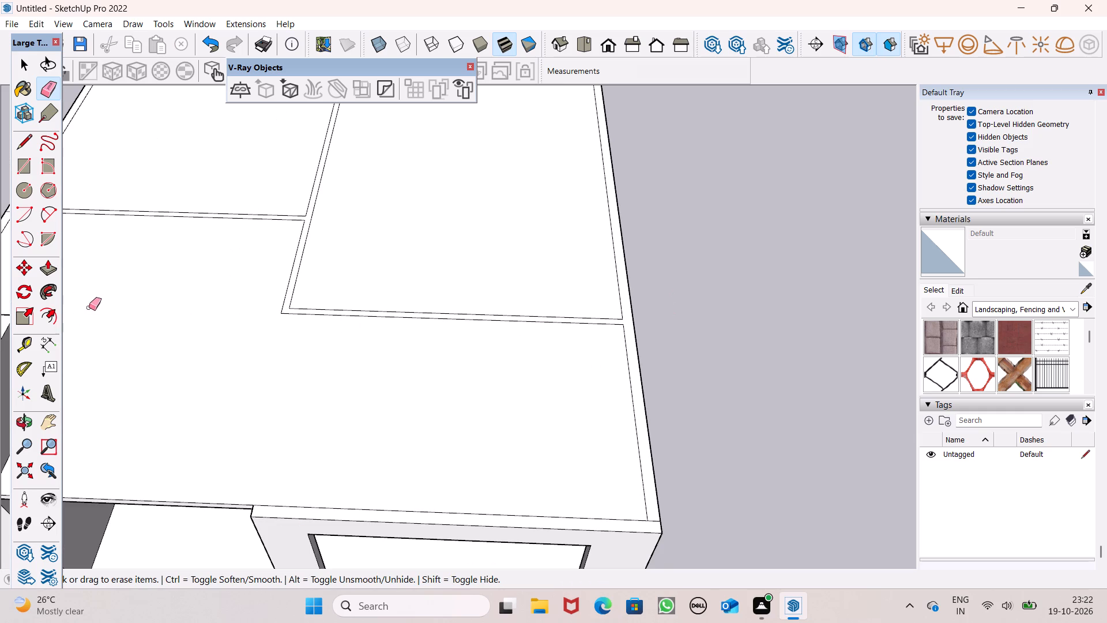
# Push/Pull the connected first-floor wall footprint up 10' from the ground-floor roof.
pyautogui.click(54, 276)
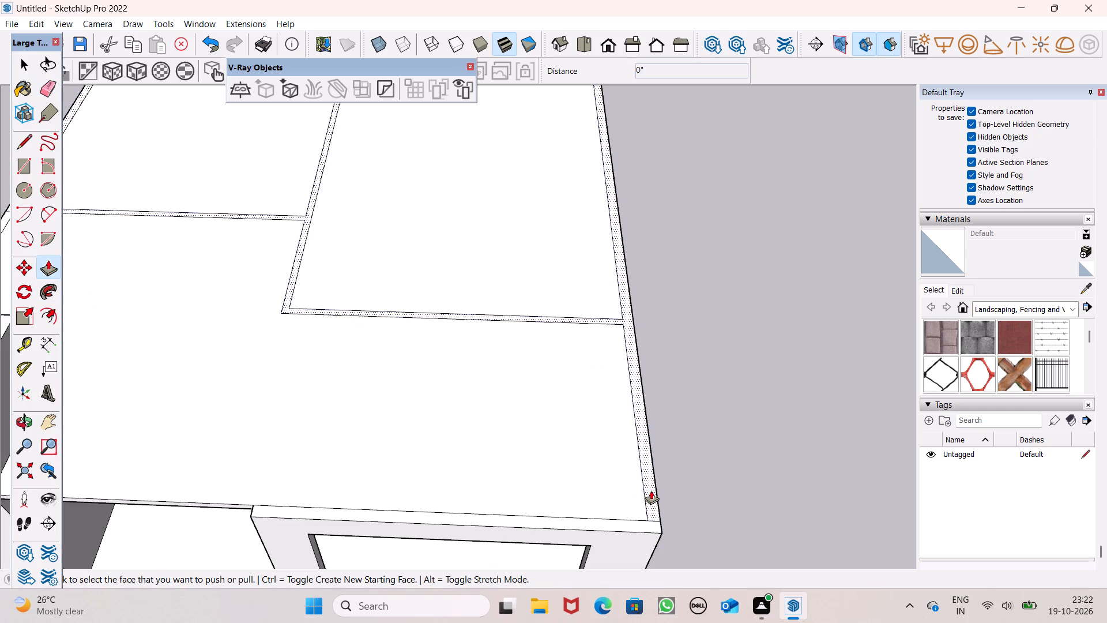
pyautogui.keyDown('ctrl'); pyautogui.moveTo(651, 490); pyautogui.dragTo(643, 462); pyautogui.keyUp('ctrl')
pyautogui.write("10'")
pyautogui.press('Return')
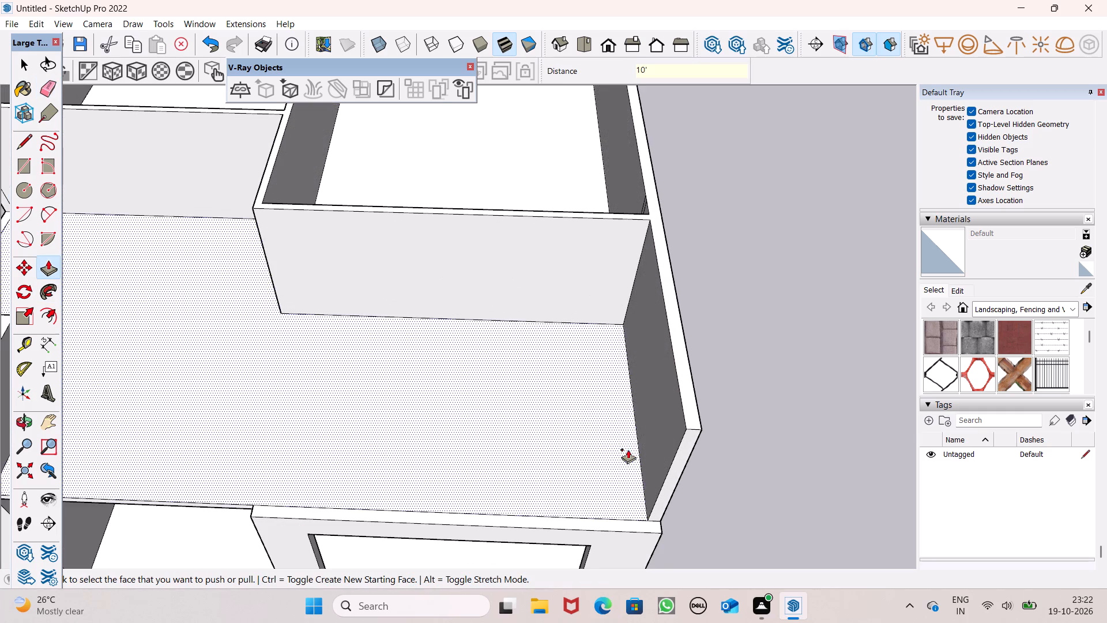
pyautogui.scroll(-3, 599, 430)
pyautogui.scroll(-4, 556, 392)
pyautogui.moveTo(523, 452); pyautogui.dragTo(597, 356, button='middle')
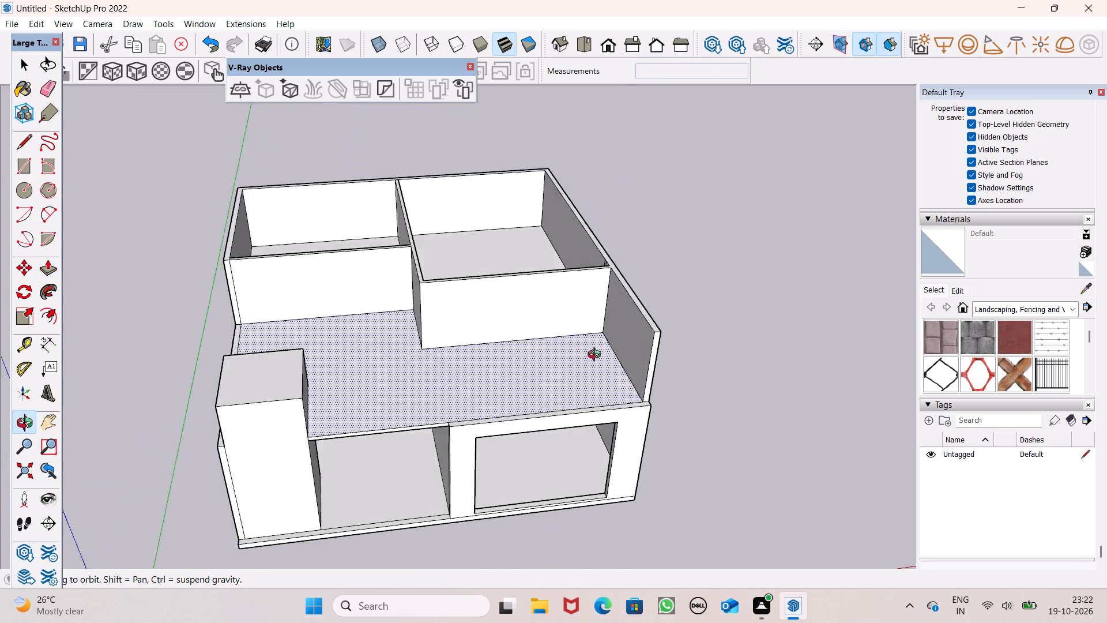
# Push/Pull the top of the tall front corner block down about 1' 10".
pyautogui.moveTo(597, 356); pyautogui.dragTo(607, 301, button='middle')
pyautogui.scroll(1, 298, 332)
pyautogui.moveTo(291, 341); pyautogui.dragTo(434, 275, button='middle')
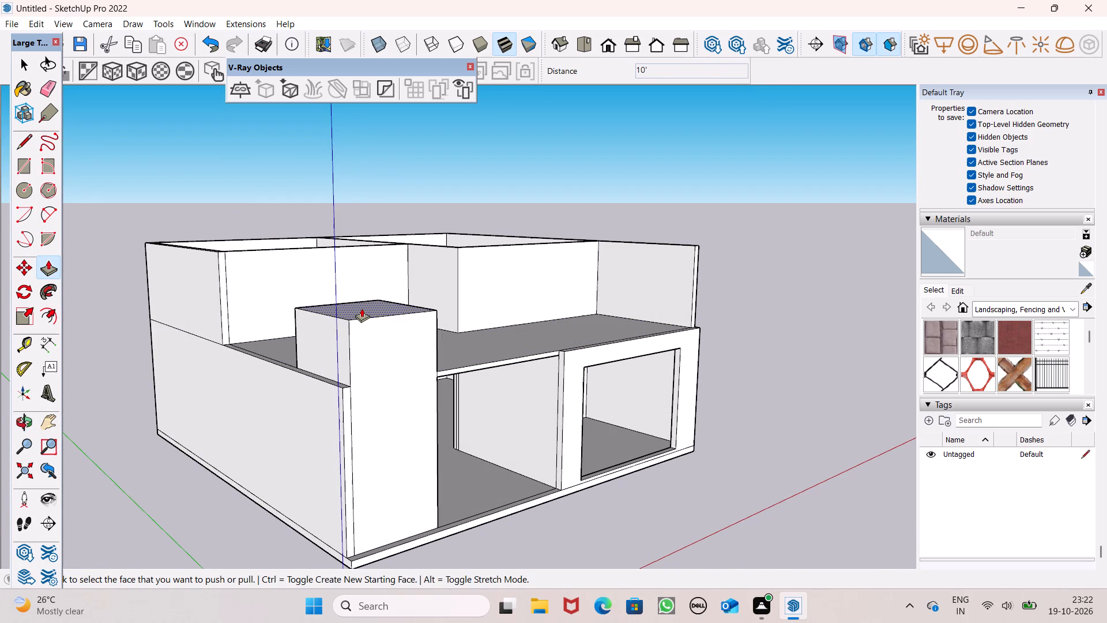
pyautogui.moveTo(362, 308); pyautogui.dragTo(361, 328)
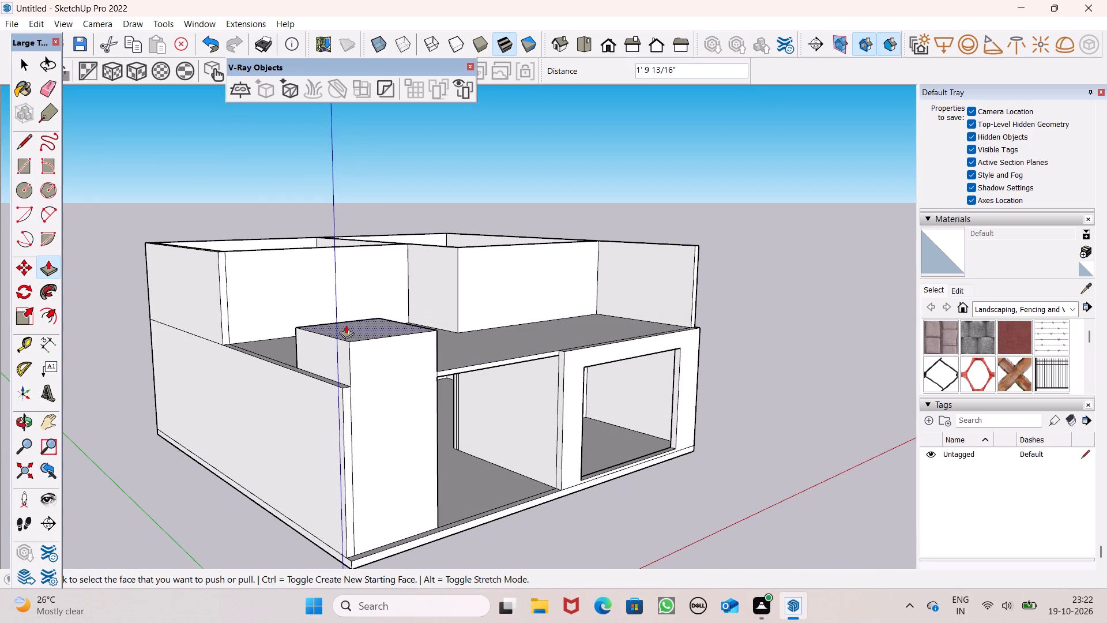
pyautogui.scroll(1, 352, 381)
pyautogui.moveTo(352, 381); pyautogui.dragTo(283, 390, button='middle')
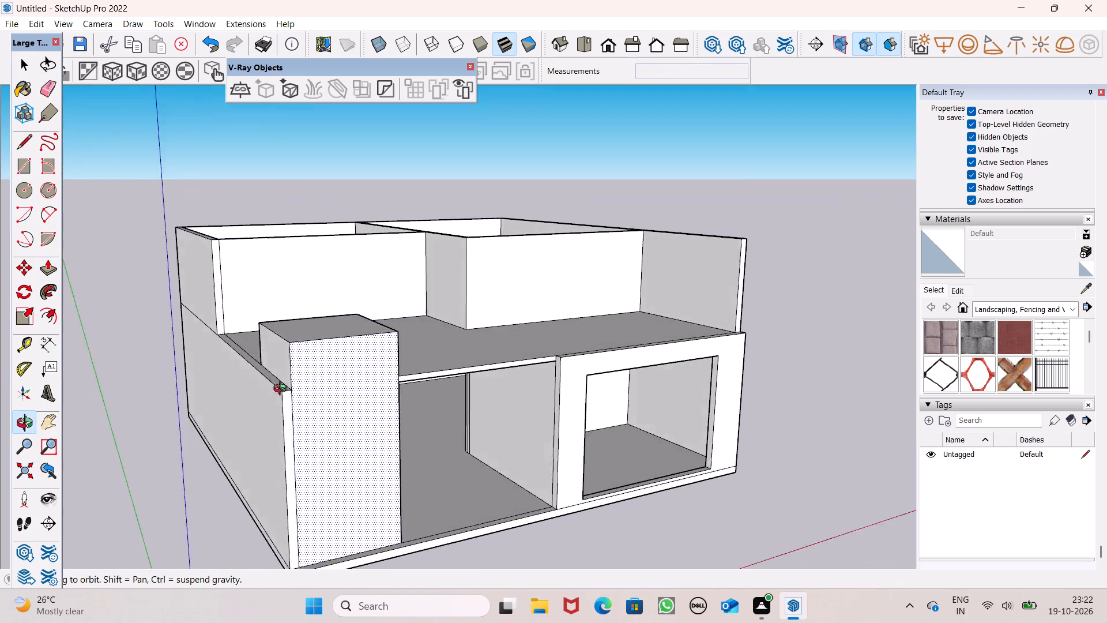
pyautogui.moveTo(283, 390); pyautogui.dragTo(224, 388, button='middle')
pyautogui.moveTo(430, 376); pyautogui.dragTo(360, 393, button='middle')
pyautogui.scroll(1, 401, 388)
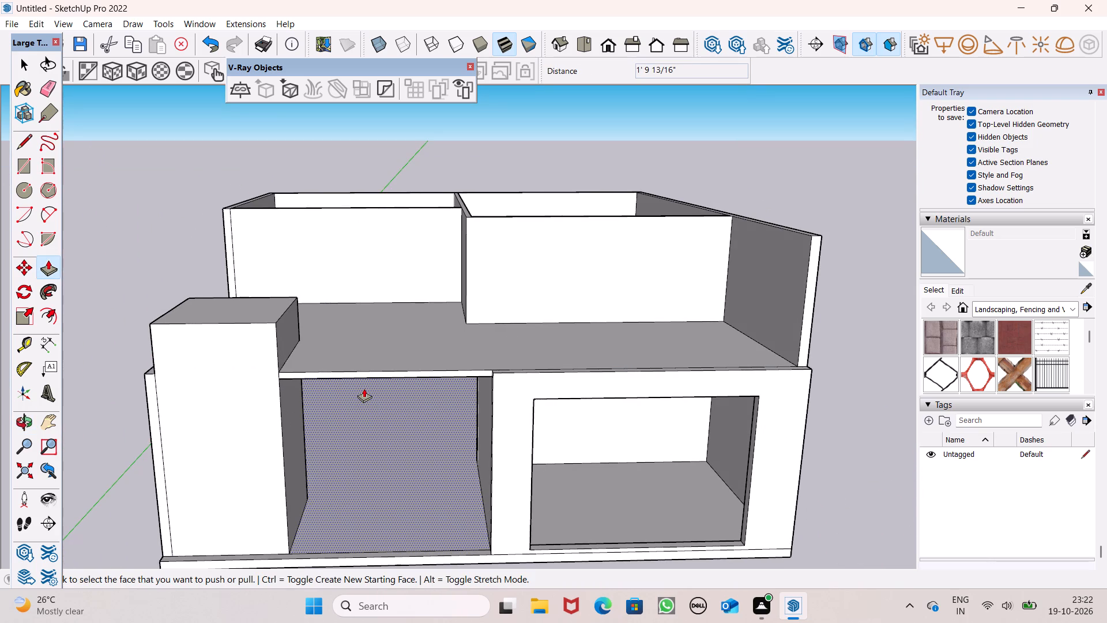
# Undo the corner block lowering, the first-floor walls and their footprints, the roof guides and the front window enlargement.
pyautogui.hotkey('ctrl', 'z')
pyautogui.hotkey('ctrl', 'z')
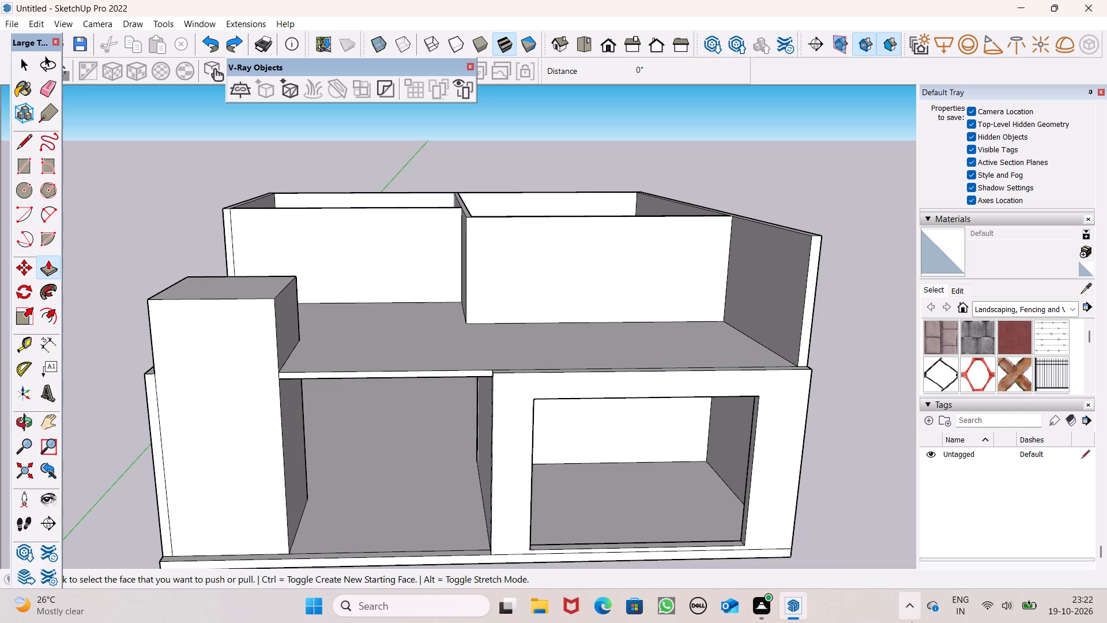
pyautogui.hotkey('ctrl', 'z')
pyautogui.hotkey('ctrl', 'z')
pyautogui.moveTo(679, 349); pyautogui.dragTo(661, 505, button='middle')
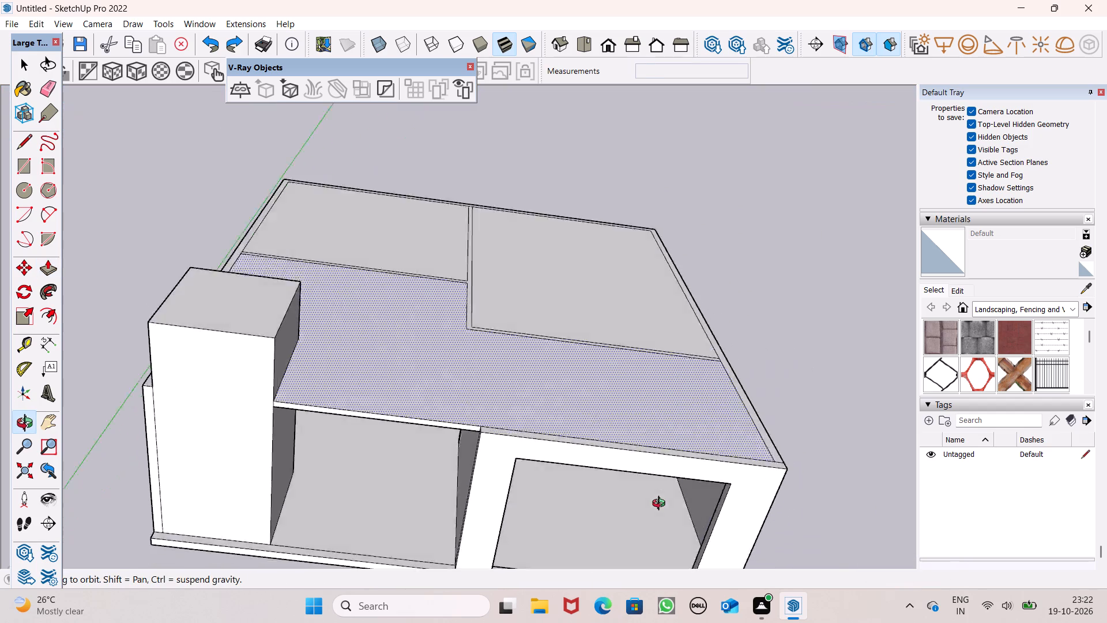
pyautogui.moveTo(661, 505); pyautogui.dragTo(658, 516, button='middle')
pyautogui.hotkey('ctrl', 'z')
pyautogui.hotkey('ctrl', 'z')
pyautogui.hotkey('ctrl', 'z')
pyautogui.hotkey('ctrl', 'z')
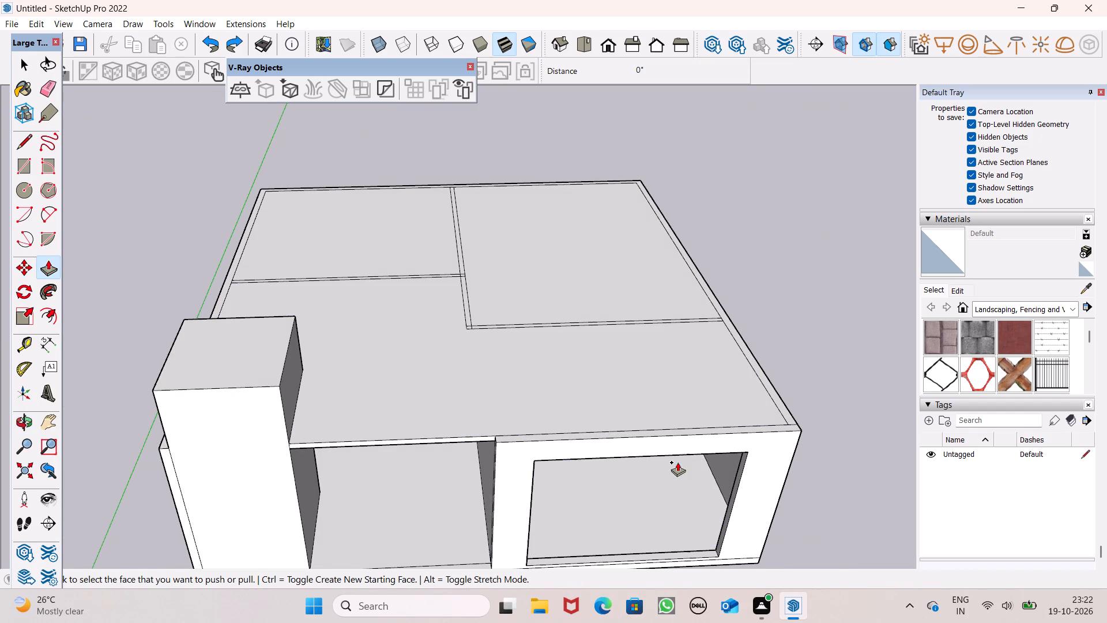
pyautogui.hotkey('ctrl', 'z')
pyautogui.hotkey('ctrl', 'z')
pyautogui.hotkey('ctrl', 'z')
pyautogui.hotkey('ctrl', 'z')
pyautogui.hotkey('ctrl', 'z')
pyautogui.hotkey('ctrl', 'z')
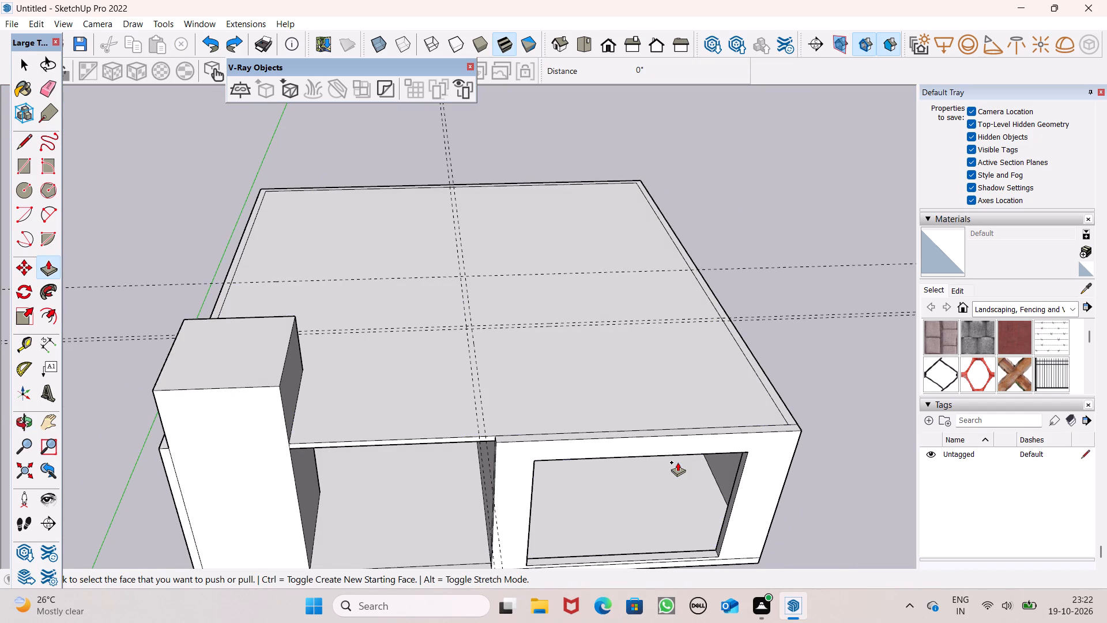
pyautogui.hotkey('ctrl', 'z')
pyautogui.hotkey('ctrl', 'z')
pyautogui.hotkey('ctrl', 'z')
pyautogui.hotkey('ctrl', 'z')
pyautogui.hotkey('ctrl', 'z')
pyautogui.hotkey('ctrl', 'z')
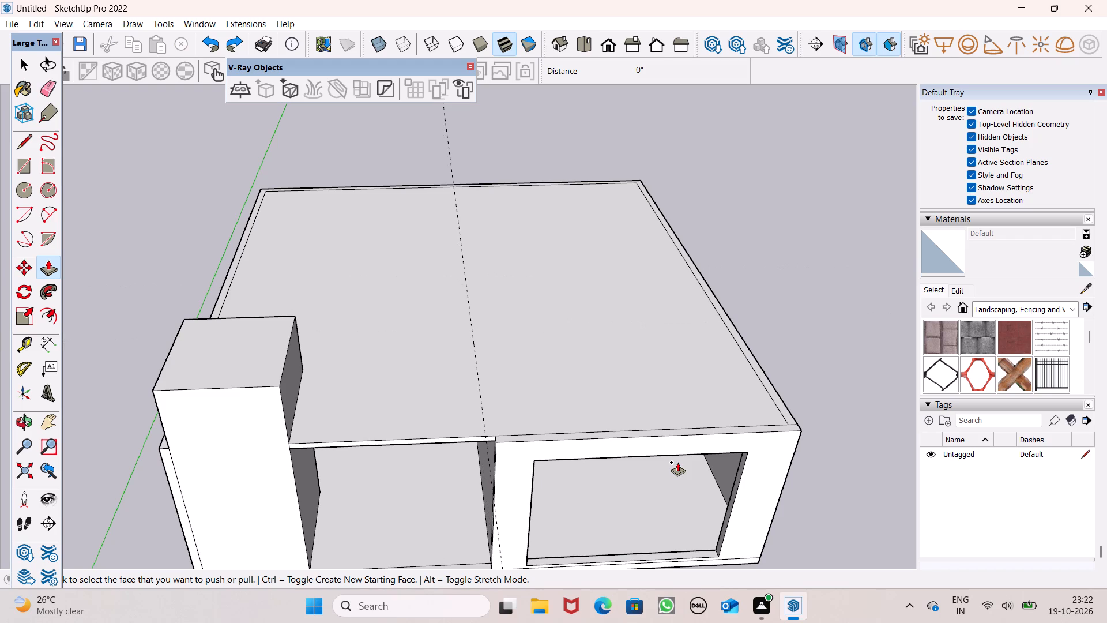
pyautogui.hotkey('ctrl', 'z')
pyautogui.hotkey('ctrl', 'z')
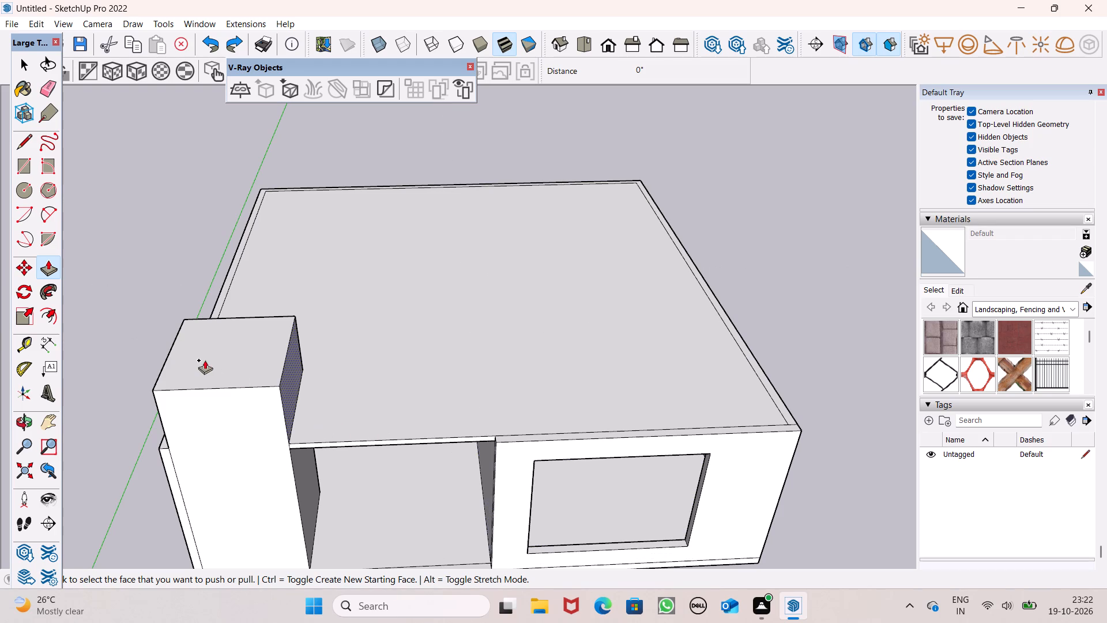
# Push/Pull the front corner block down 5' 7 3/8", flush with the ground-floor roof.
pyautogui.moveTo(227, 371); pyautogui.dragTo(303, 416)
pyautogui.scroll(-4, 320, 389)
pyautogui.moveTo(403, 425); pyautogui.dragTo(355, 517, button='middle')
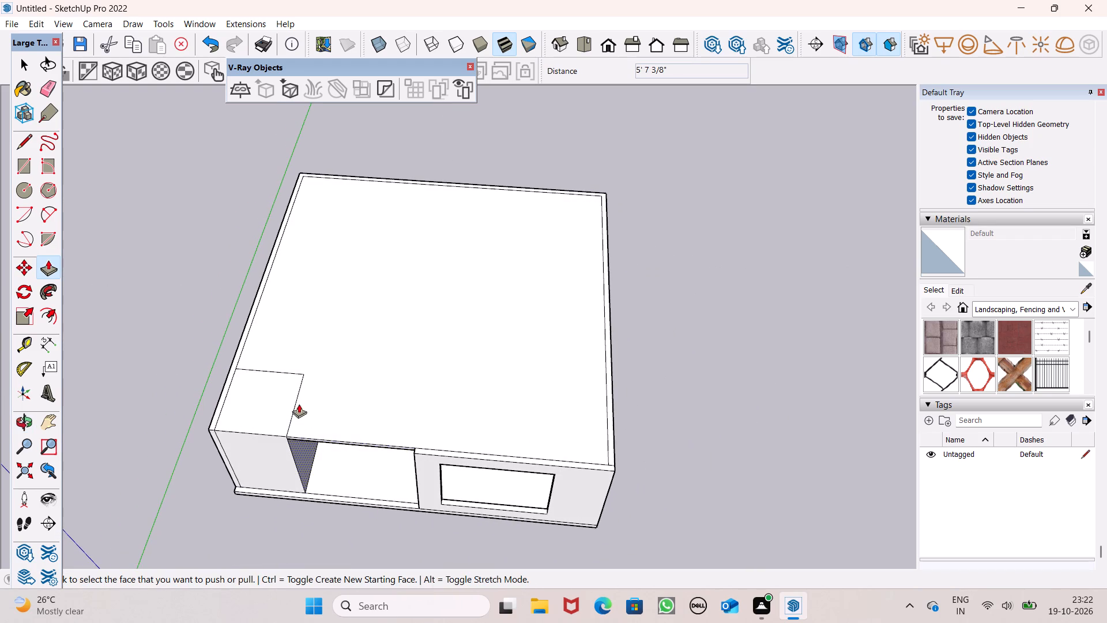
# Push/Pull the main roof face inside the perimeter strip up 3'.
pyautogui.scroll(4, 323, 390)
pyautogui.scroll(-2, 354, 410)
pyautogui.moveTo(393, 445); pyautogui.dragTo(396, 431)
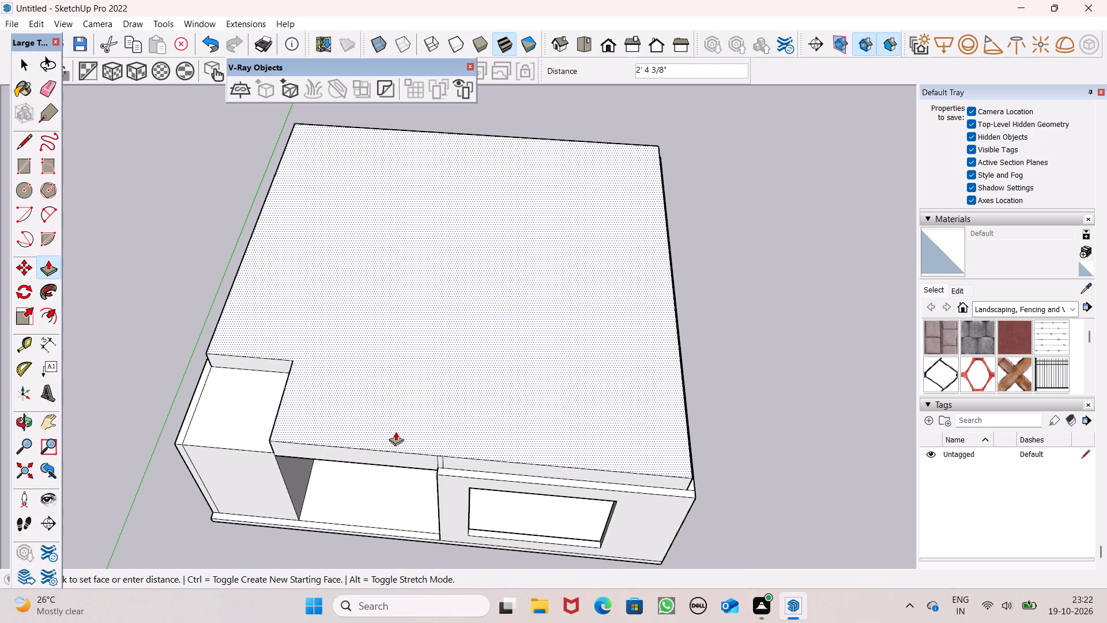
pyautogui.moveTo(396, 431); pyautogui.dragTo(396, 431)
pyautogui.press('3')
pyautogui.press("'")
pyautogui.press('Return')
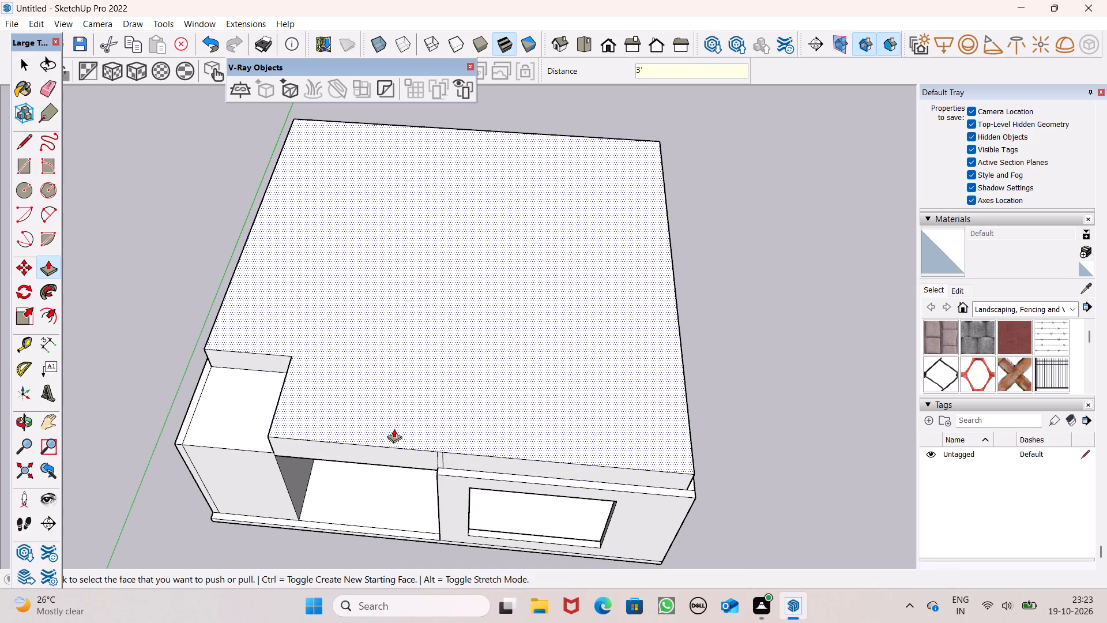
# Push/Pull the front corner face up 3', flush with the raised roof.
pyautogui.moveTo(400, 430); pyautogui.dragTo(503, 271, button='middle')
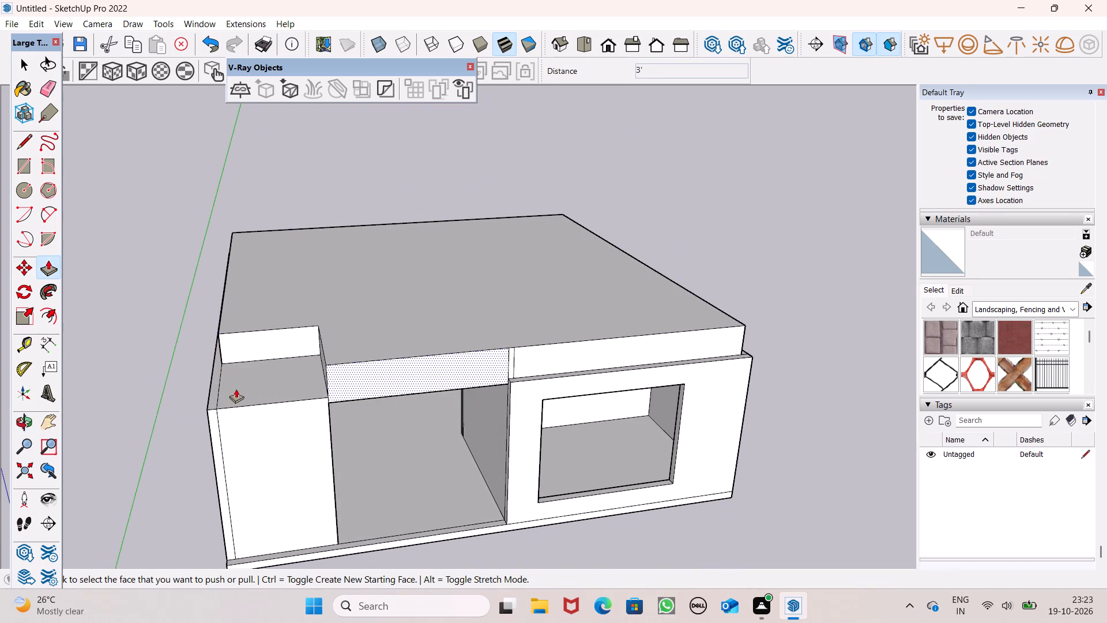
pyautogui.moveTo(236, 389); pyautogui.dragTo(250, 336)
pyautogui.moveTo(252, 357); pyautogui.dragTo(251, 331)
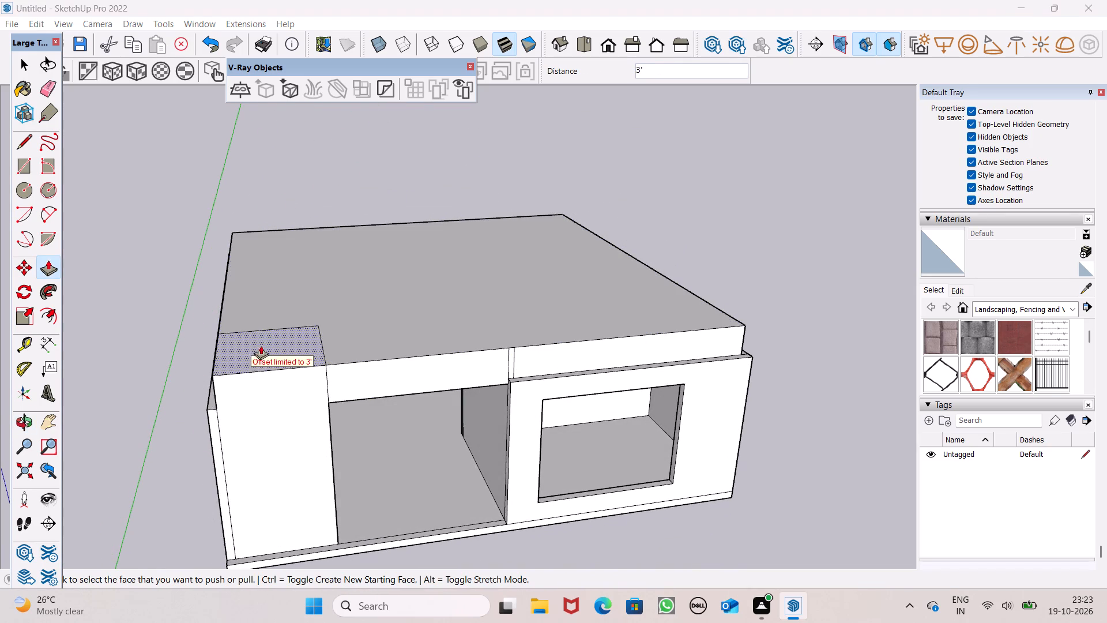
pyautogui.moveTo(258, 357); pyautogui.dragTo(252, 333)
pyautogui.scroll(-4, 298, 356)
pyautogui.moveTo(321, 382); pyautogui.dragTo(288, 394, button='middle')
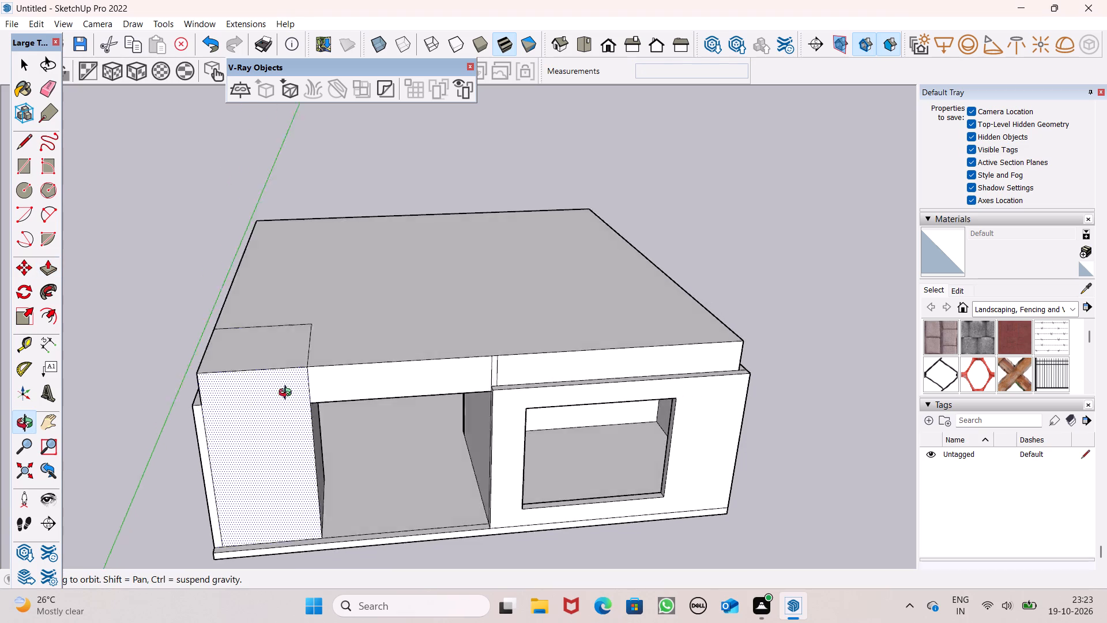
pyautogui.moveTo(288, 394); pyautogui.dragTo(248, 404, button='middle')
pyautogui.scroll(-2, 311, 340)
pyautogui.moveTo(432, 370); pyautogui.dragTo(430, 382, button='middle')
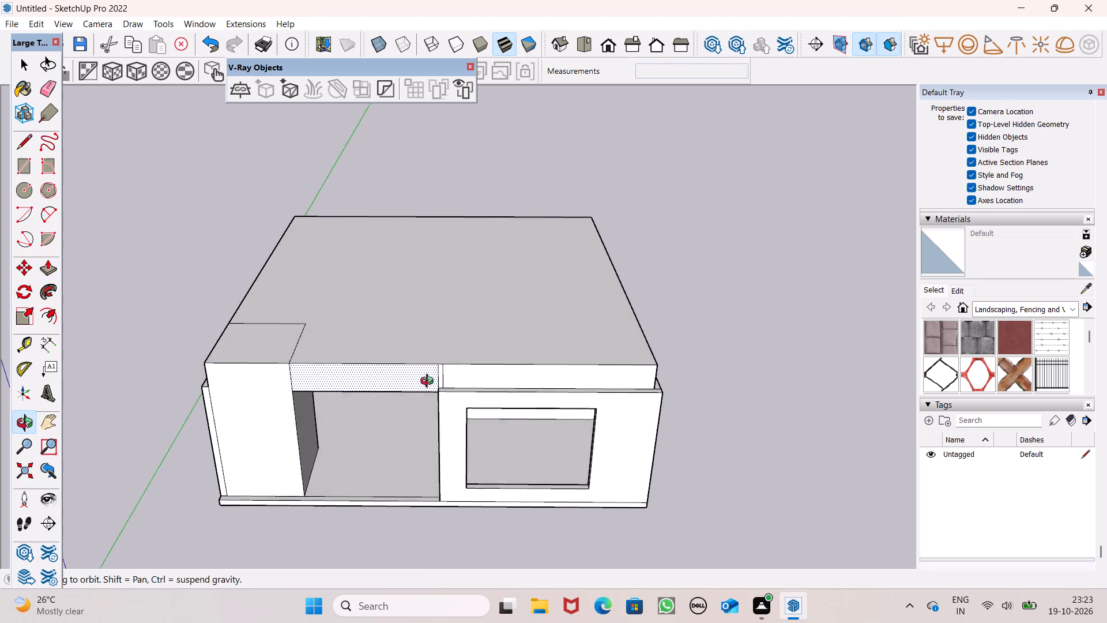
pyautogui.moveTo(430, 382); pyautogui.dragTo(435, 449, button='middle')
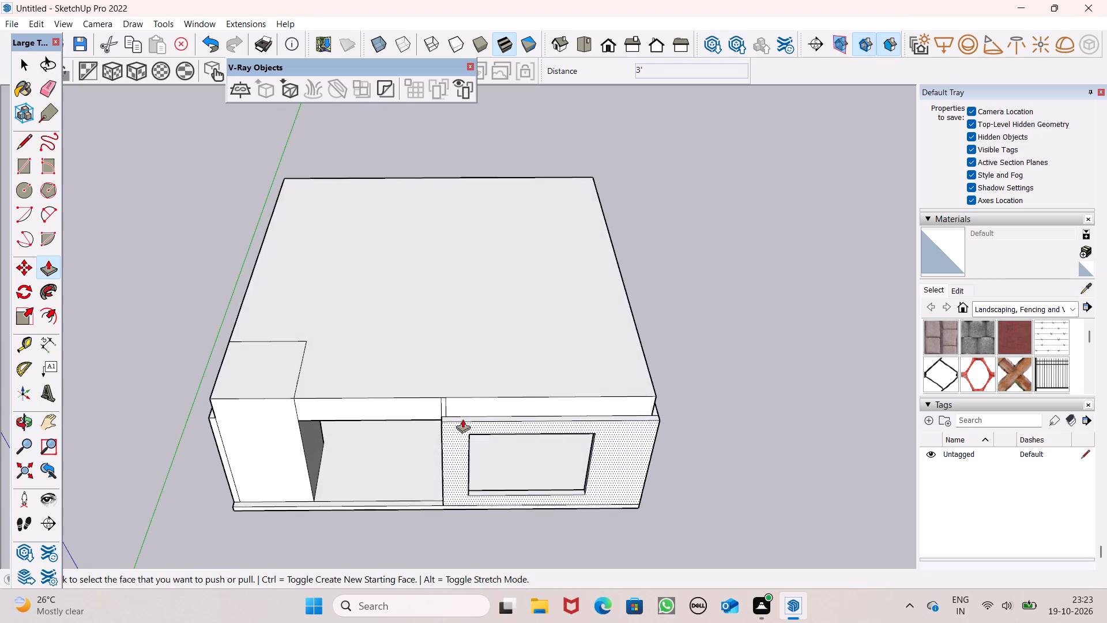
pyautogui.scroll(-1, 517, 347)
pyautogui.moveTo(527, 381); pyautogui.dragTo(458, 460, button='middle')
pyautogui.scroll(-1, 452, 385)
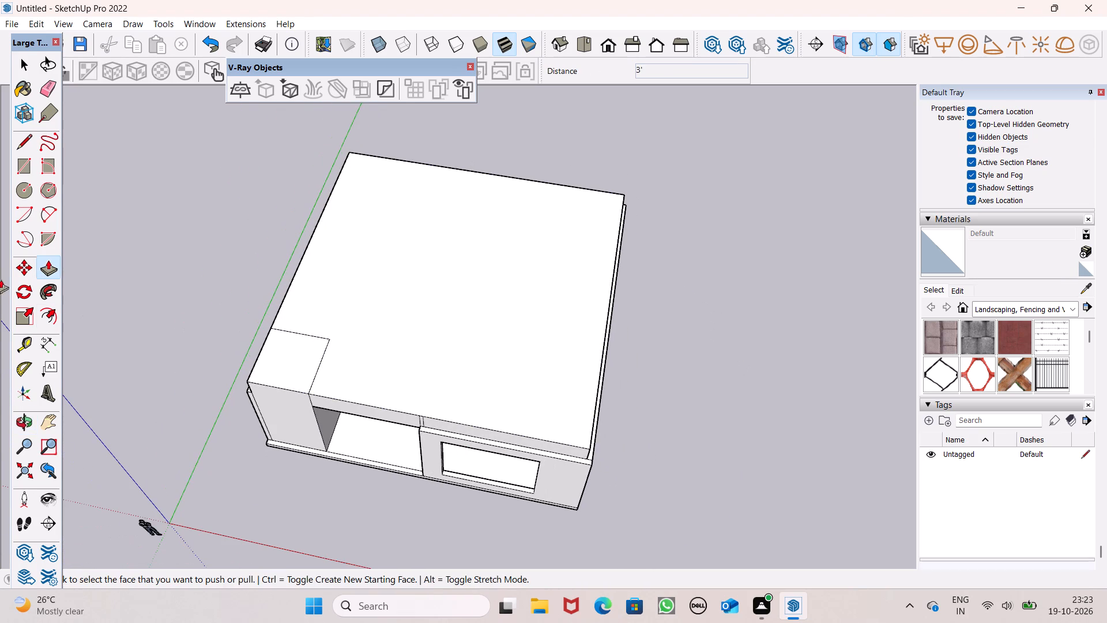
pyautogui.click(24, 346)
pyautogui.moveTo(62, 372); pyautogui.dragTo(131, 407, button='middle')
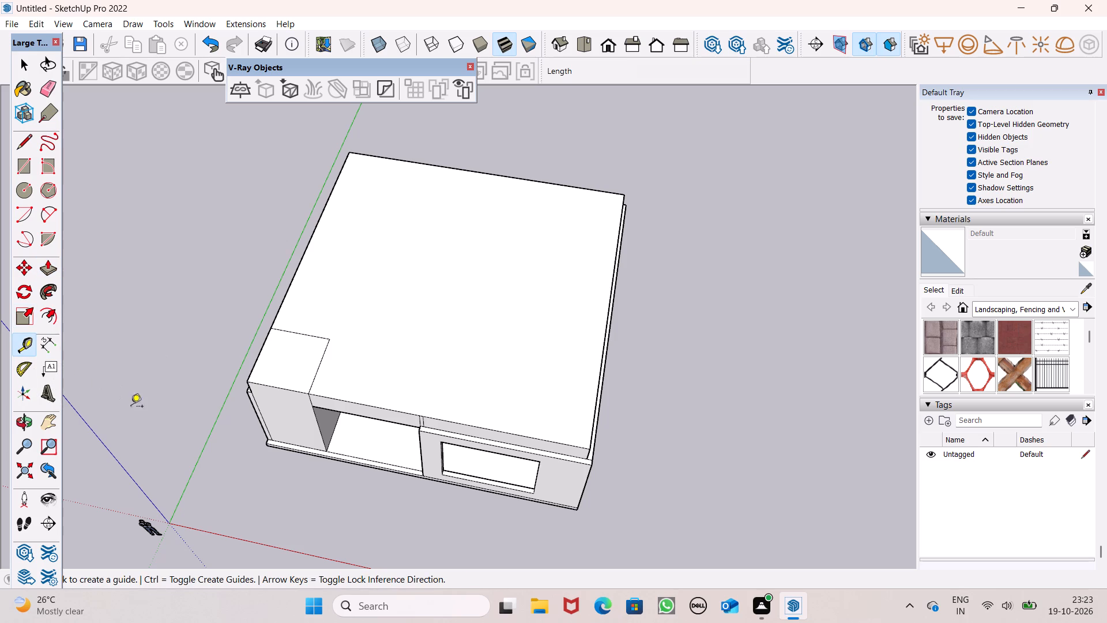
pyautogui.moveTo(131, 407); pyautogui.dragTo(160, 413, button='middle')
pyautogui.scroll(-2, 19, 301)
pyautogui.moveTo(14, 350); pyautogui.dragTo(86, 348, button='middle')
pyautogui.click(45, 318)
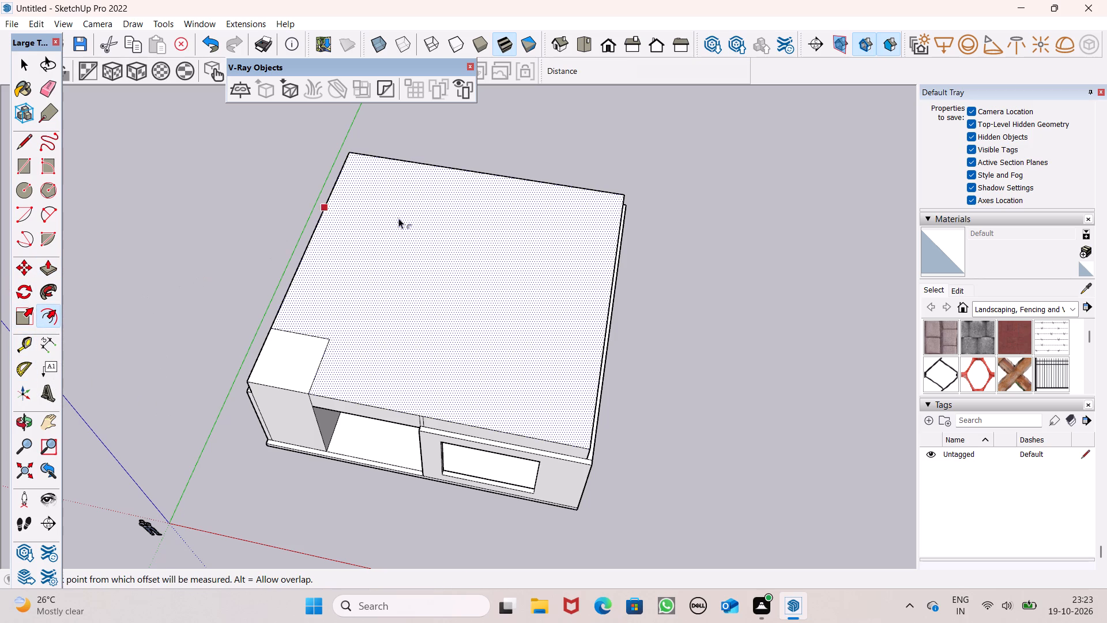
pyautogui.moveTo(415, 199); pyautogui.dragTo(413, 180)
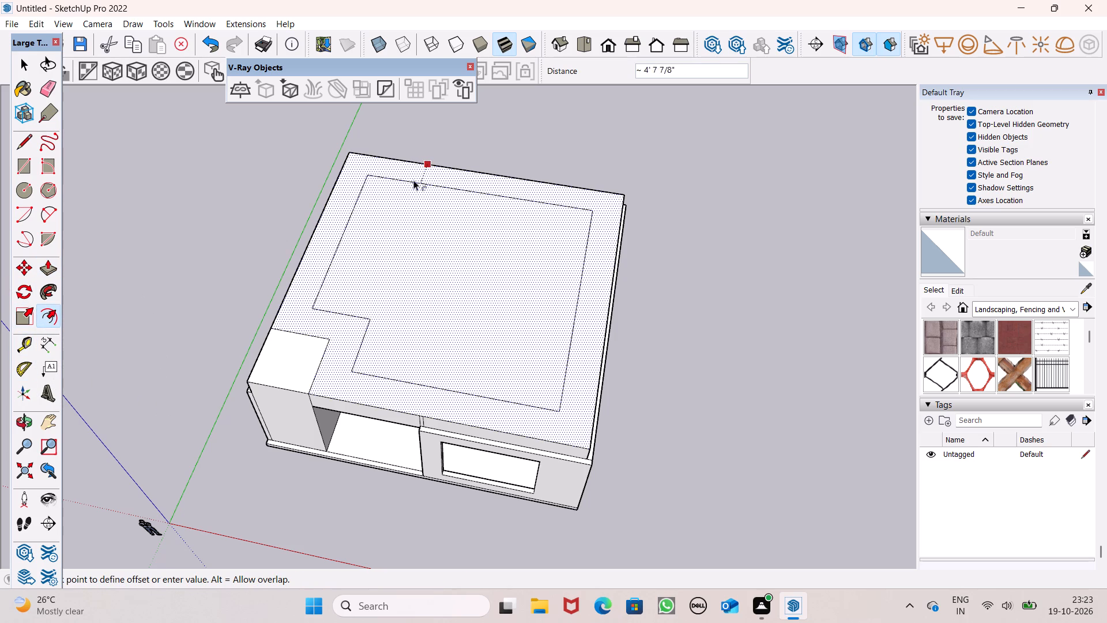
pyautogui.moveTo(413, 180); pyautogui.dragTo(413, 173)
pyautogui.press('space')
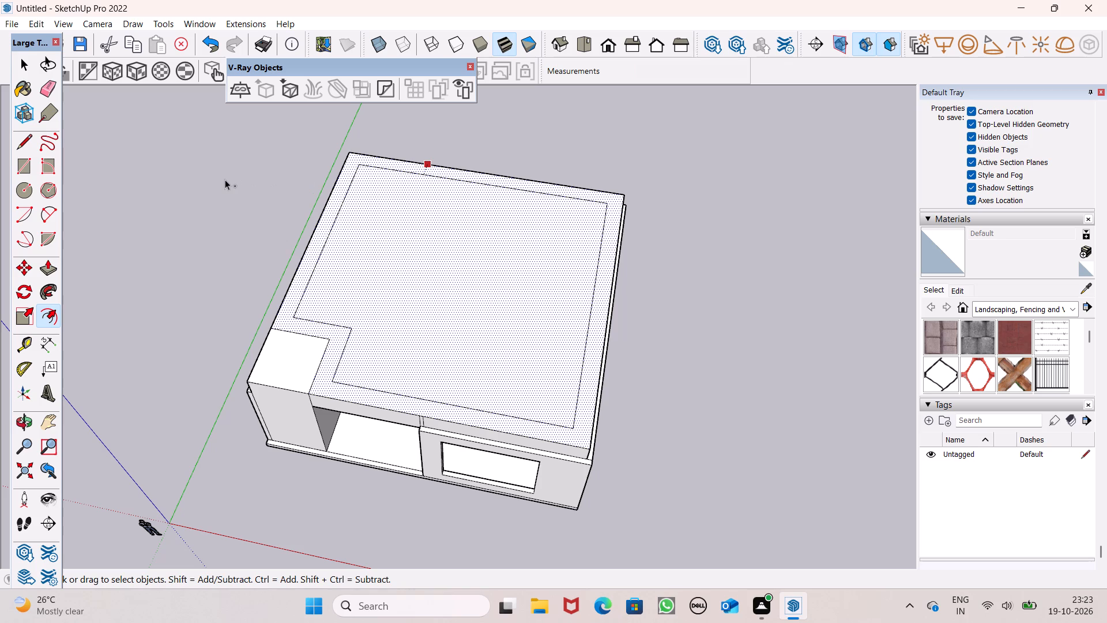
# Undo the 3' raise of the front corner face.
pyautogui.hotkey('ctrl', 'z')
# Push/Pull the front corner face up past the 3' roof level into a tall block standing above the raised roof.
pyautogui.scroll(-5, 235, 209)
pyautogui.moveTo(281, 315); pyautogui.dragTo(303, 316, button='middle')
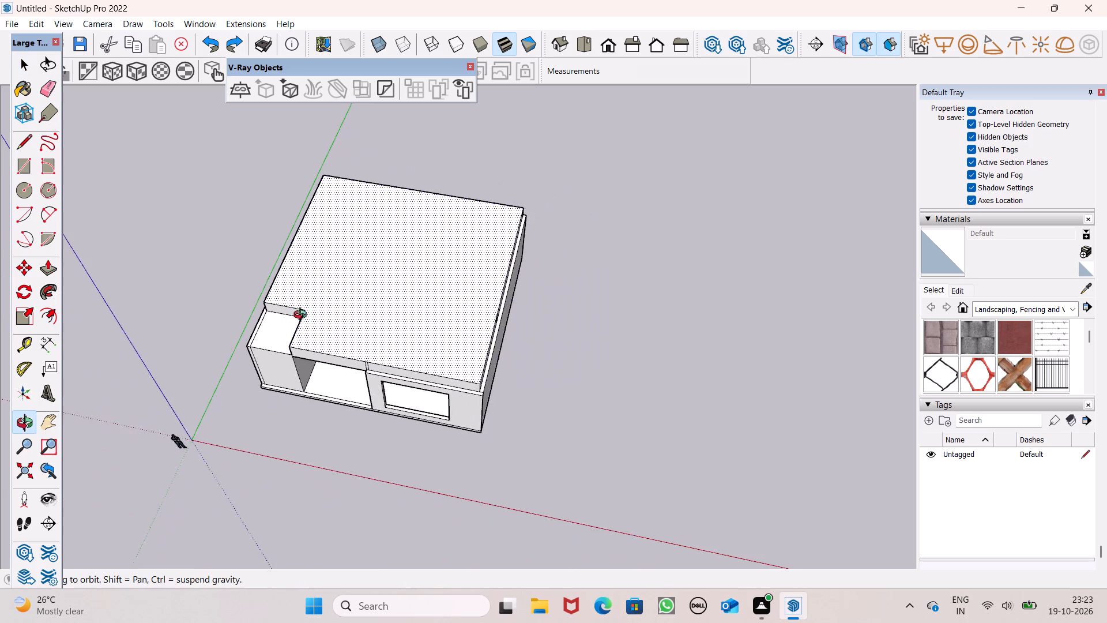
pyautogui.moveTo(303, 316); pyautogui.dragTo(468, 241, button='middle')
pyautogui.scroll(1, 465, 247)
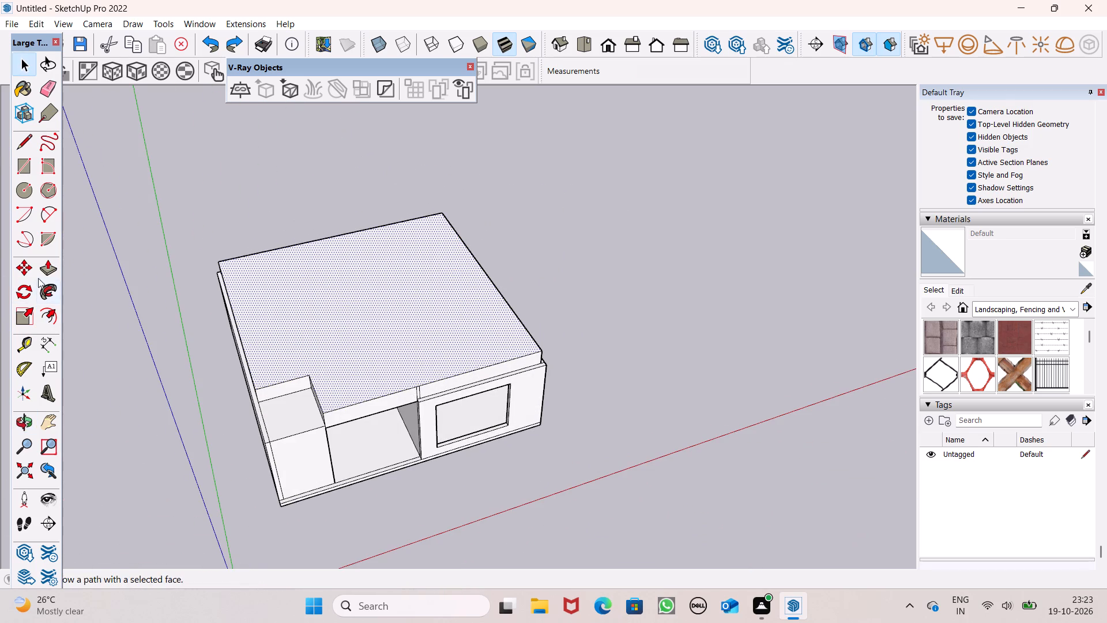
pyautogui.click(50, 264)
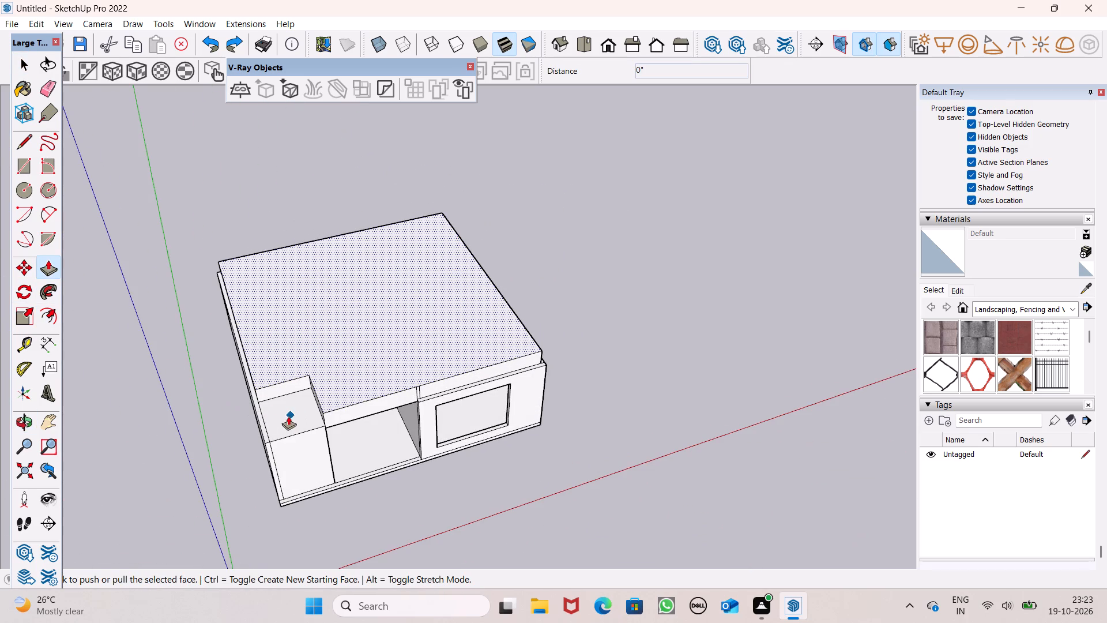
pyautogui.press('space')
pyautogui.click(234, 415)
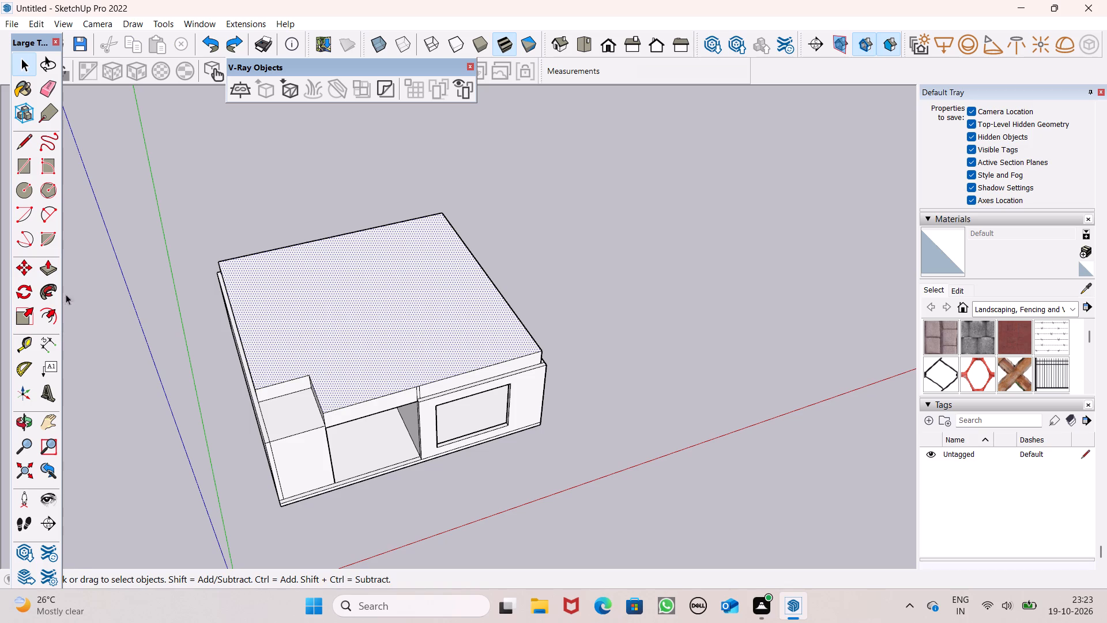
pyautogui.click(48, 272)
pyautogui.moveTo(295, 423); pyautogui.dragTo(290, 390)
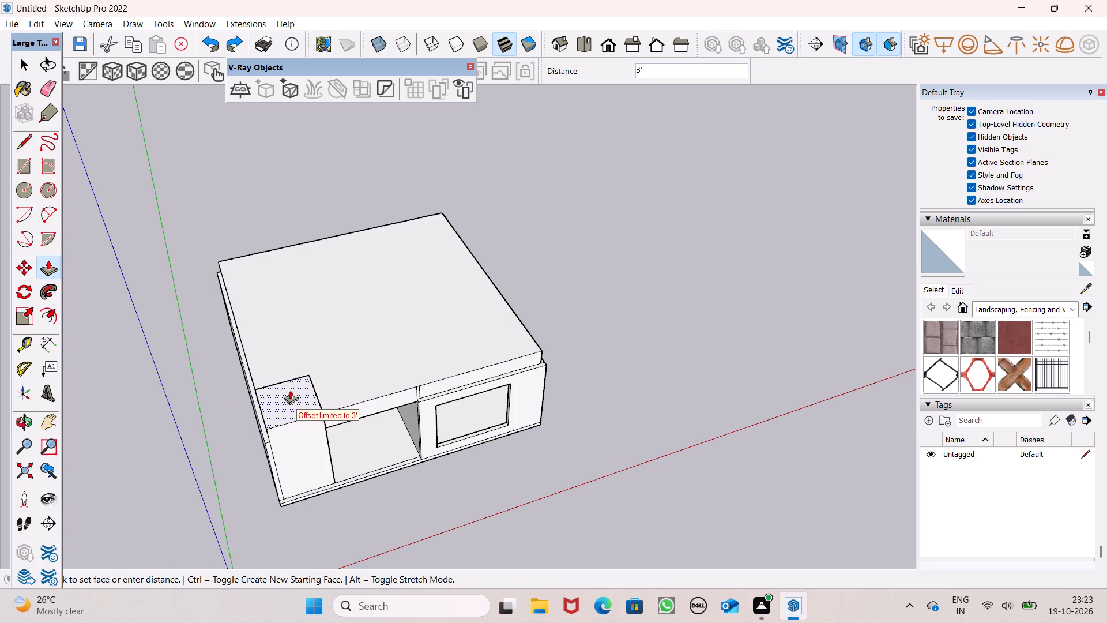
pyautogui.moveTo(290, 390); pyautogui.dragTo(289, 385)
pyautogui.moveTo(296, 404); pyautogui.dragTo(281, 361)
pyautogui.scroll(1, 387, 457)
pyautogui.moveTo(385, 456); pyautogui.dragTo(273, 495, button='middle')
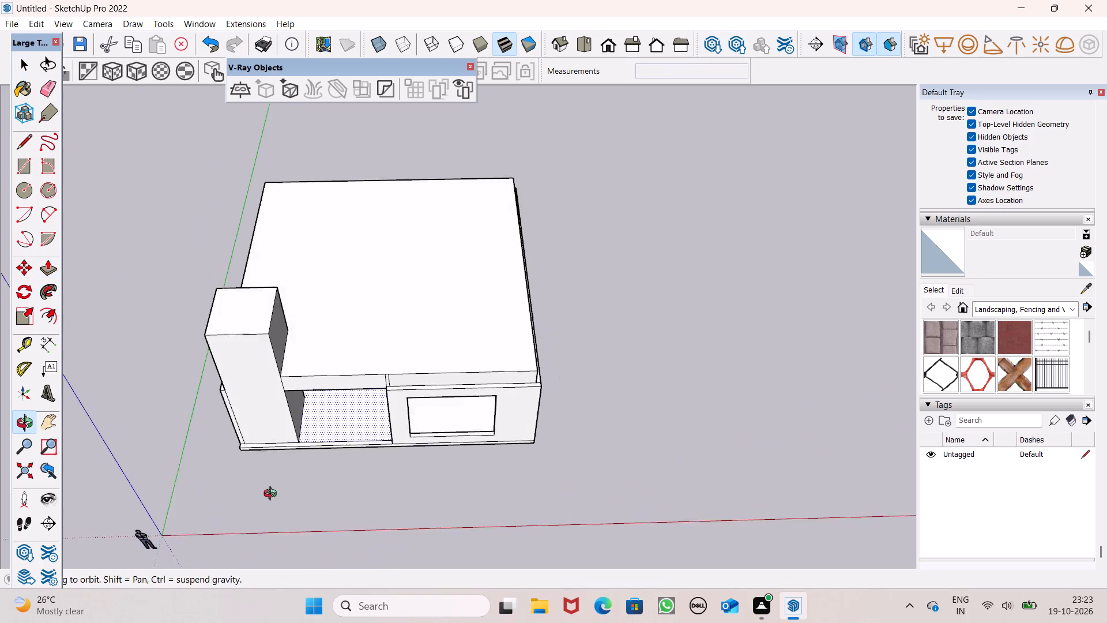
pyautogui.moveTo(273, 495); pyautogui.dragTo(271, 491, button='middle')
pyautogui.press('space')
# Push/Pull the perimeter strip along the sides and rear up 3', flush with the raised roof.
pyautogui.scroll(-3, 277, 485)
pyautogui.moveTo(322, 487); pyautogui.dragTo(295, 604, button='middle')
pyautogui.scroll(1, 376, 506)
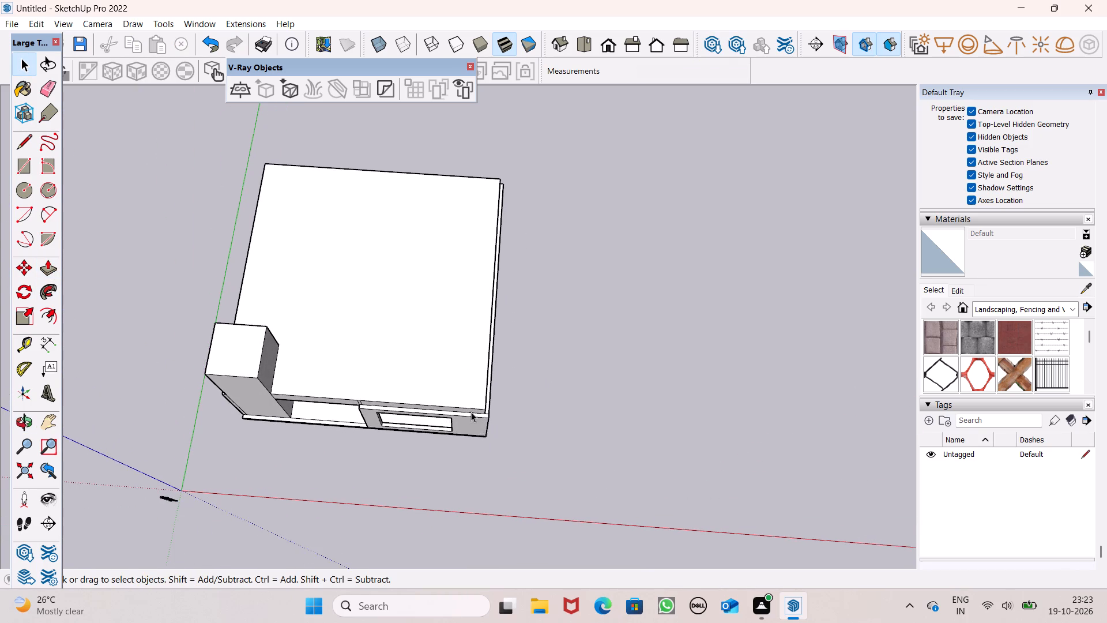
pyautogui.moveTo(471, 411); pyautogui.dragTo(464, 419, button='middle')
pyautogui.scroll(1, 464, 419)
pyautogui.moveTo(485, 405); pyautogui.dragTo(330, 291, button='middle')
pyautogui.scroll(1, 332, 288)
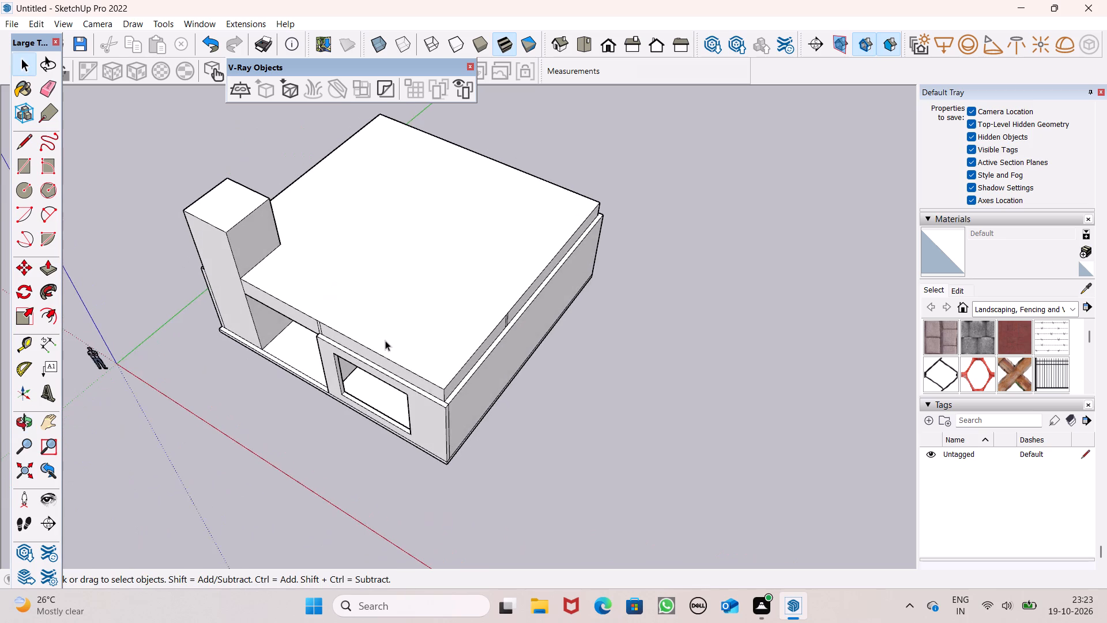
pyautogui.scroll(4, 386, 344)
pyautogui.click(47, 271)
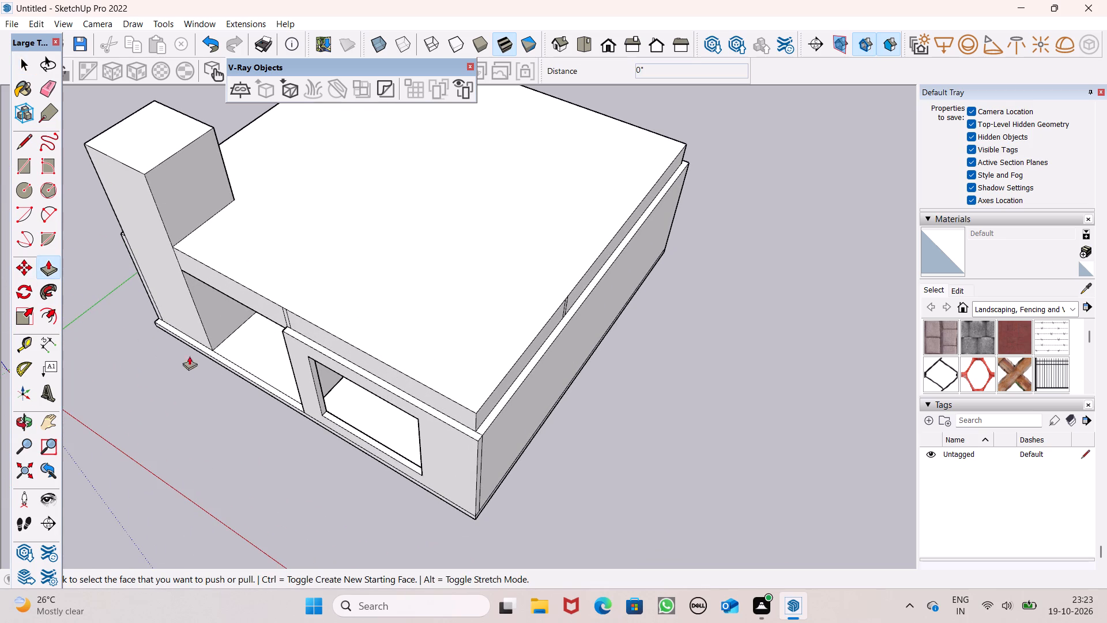
pyautogui.moveTo(487, 421); pyautogui.dragTo(478, 410)
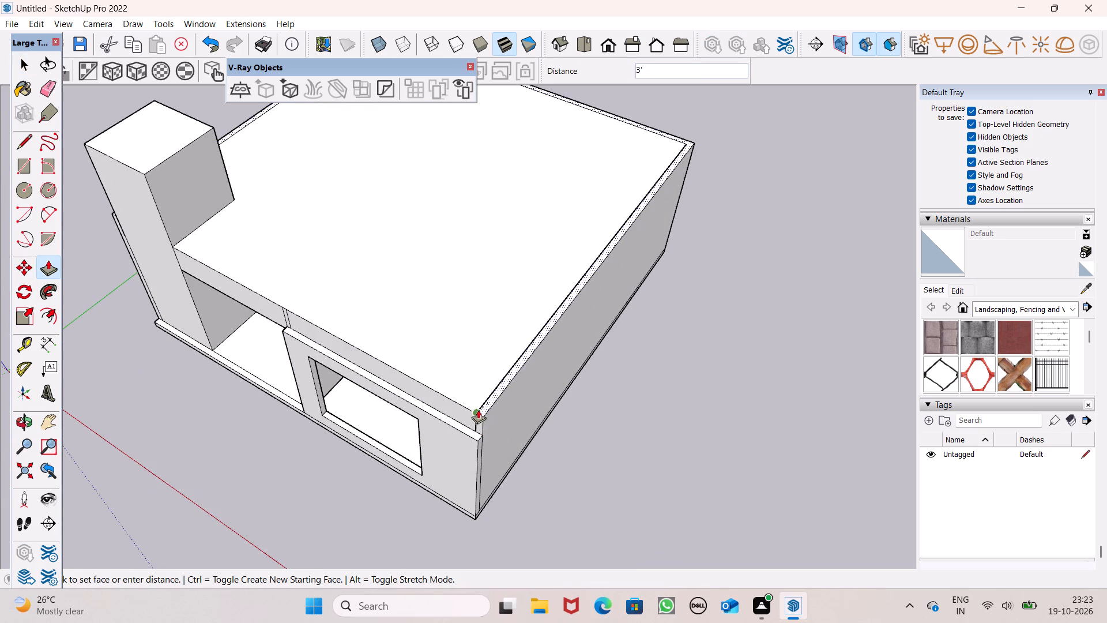
pyautogui.moveTo(478, 410); pyautogui.dragTo(476, 408)
pyautogui.scroll(-4, 470, 406)
pyautogui.moveTo(475, 418); pyautogui.dragTo(649, 324, button='middle')
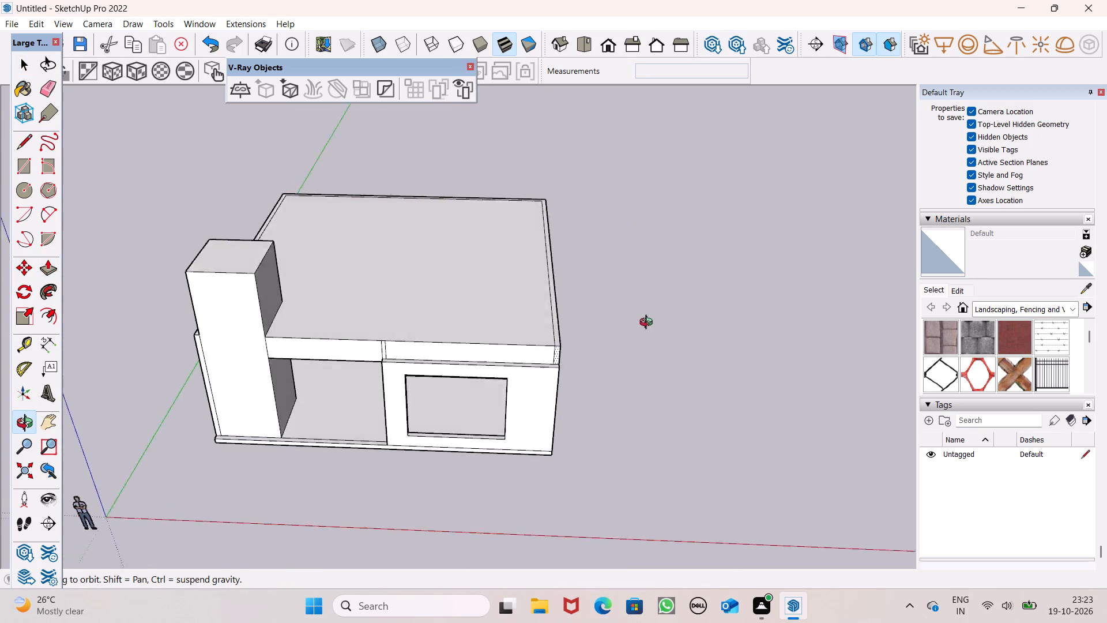
# Place two construction guides across the roof parallel to the front edge, about 17' behind it and spaced 6" apart.
pyautogui.moveTo(649, 324); pyautogui.dragTo(676, 309, button='middle')
pyautogui.scroll(-2, 676, 309)
pyautogui.moveTo(653, 332); pyautogui.dragTo(645, 401, button='middle')
pyautogui.scroll(-2, 427, 321)
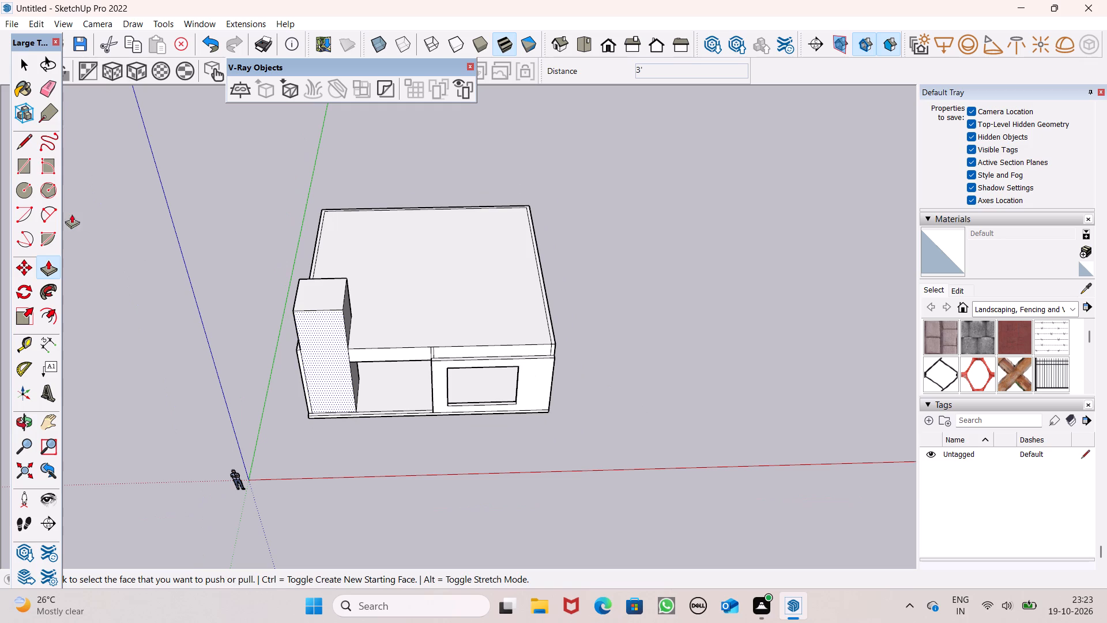
pyautogui.click(32, 349)
pyautogui.moveTo(407, 232); pyautogui.dragTo(405, 245, button='middle')
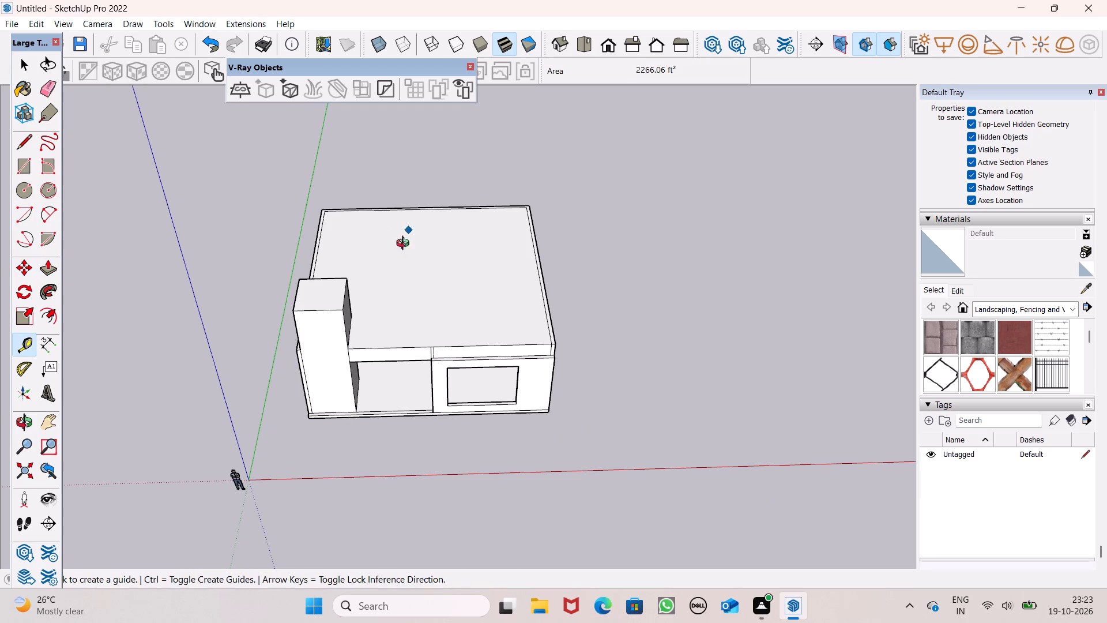
pyautogui.moveTo(405, 245); pyautogui.dragTo(411, 371, button='middle')
pyautogui.scroll(6, 353, 291)
pyautogui.moveTo(292, 284); pyautogui.dragTo(280, 308, button='middle')
pyautogui.scroll(-1, 289, 299)
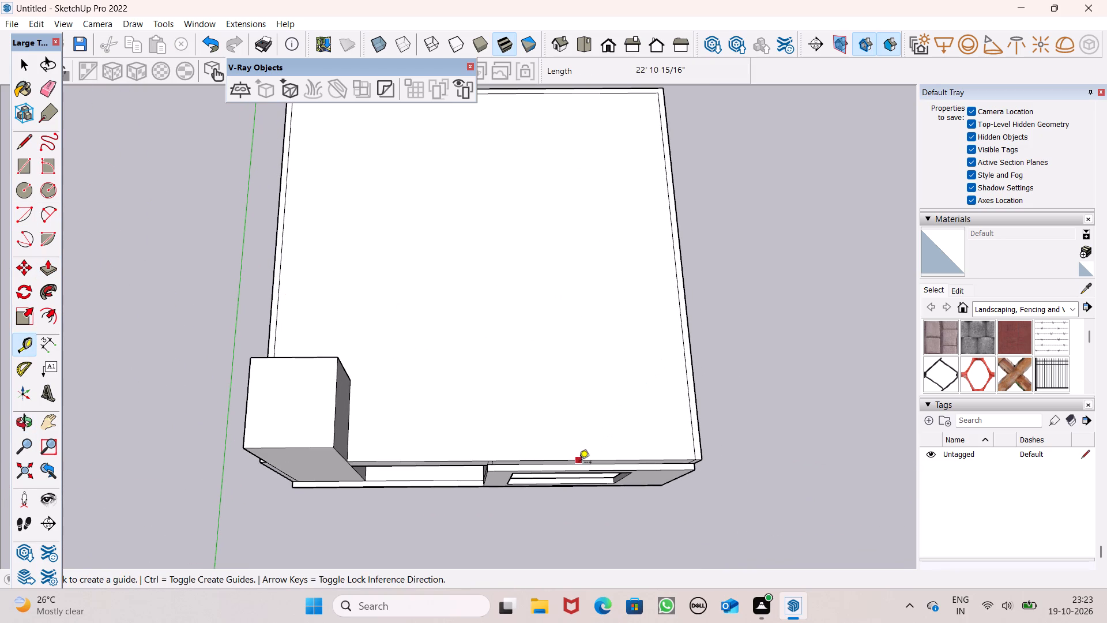
pyautogui.click(577, 460)
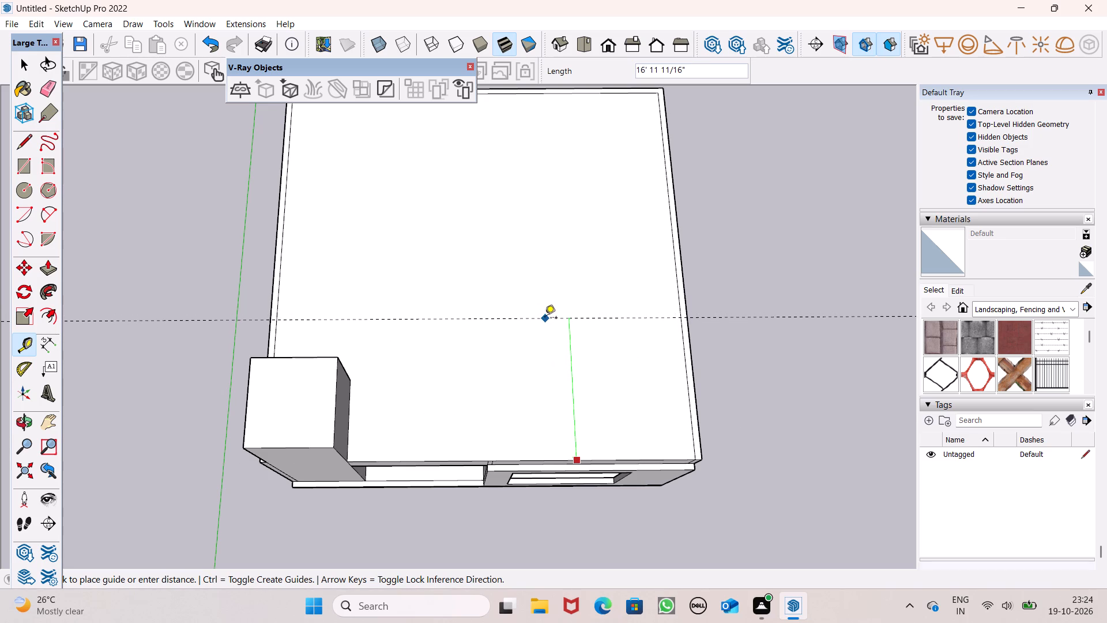
pyautogui.click(545, 318)
pyautogui.click(544, 321)
pyautogui.moveTo(544, 312); pyautogui.dragTo(544, 306)
pyautogui.moveTo(538, 320); pyautogui.dragTo(538, 299)
pyautogui.write('6"')
pyautogui.press('Return')
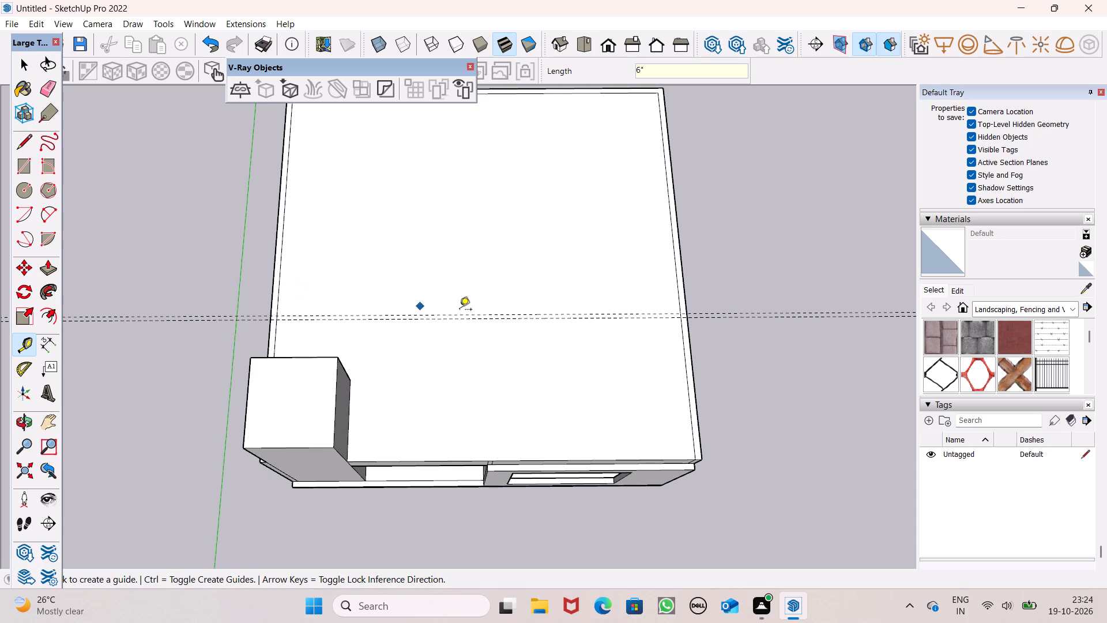
# Place two front-to-back guides on the roof about 23' in from the right-hand inner edge line, spaced 6" apart.
pyautogui.click(680, 288)
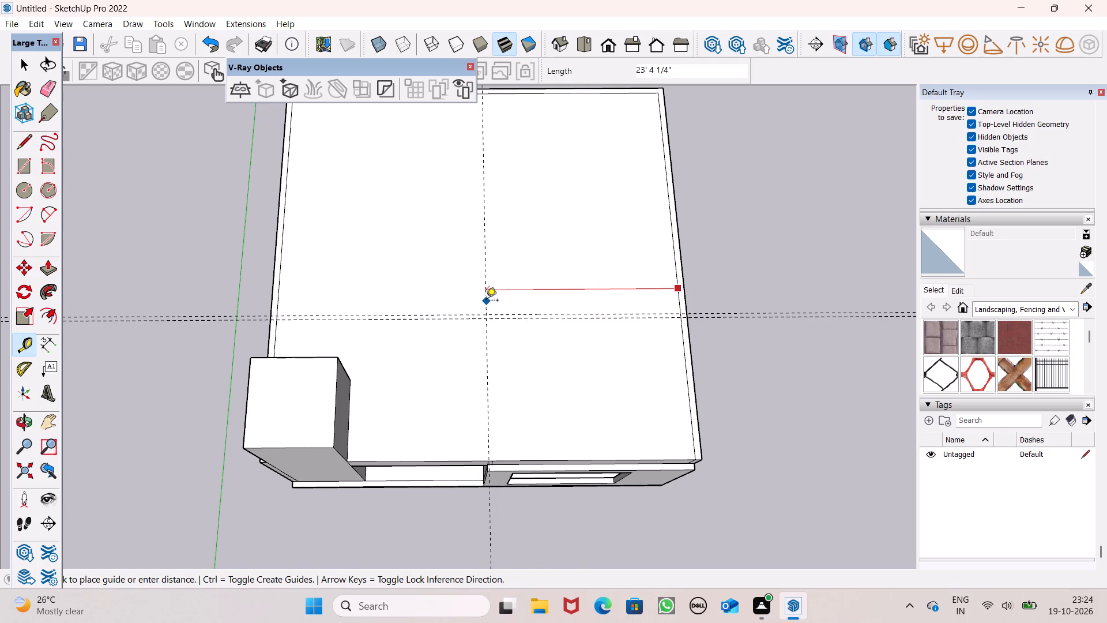
pyautogui.click(488, 300)
pyautogui.click(485, 300)
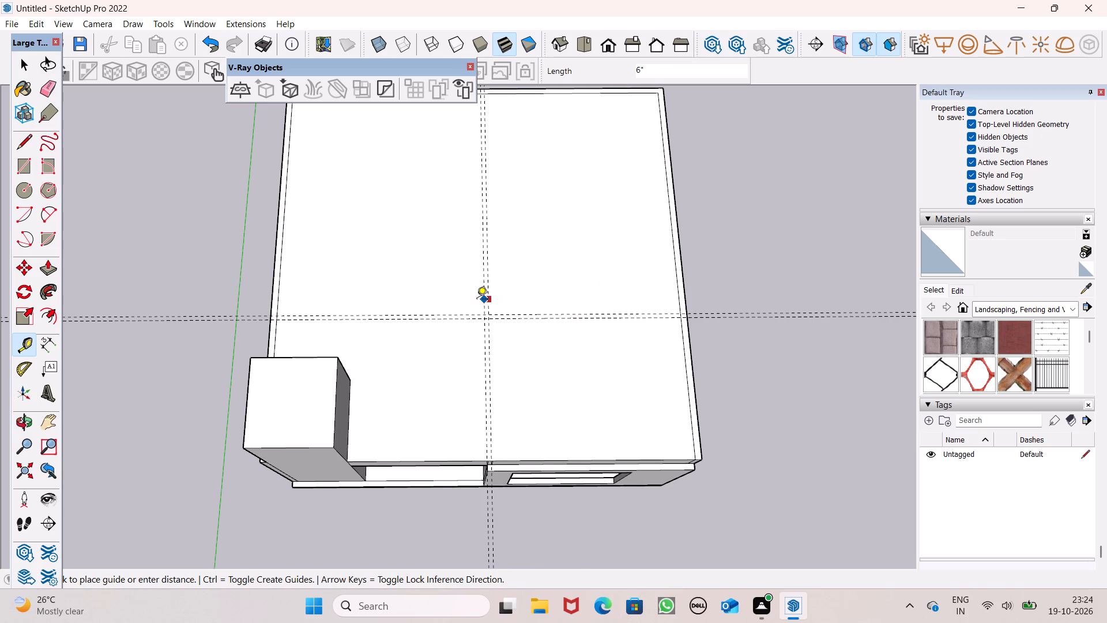
pyautogui.write('6"')
pyautogui.press('Return')
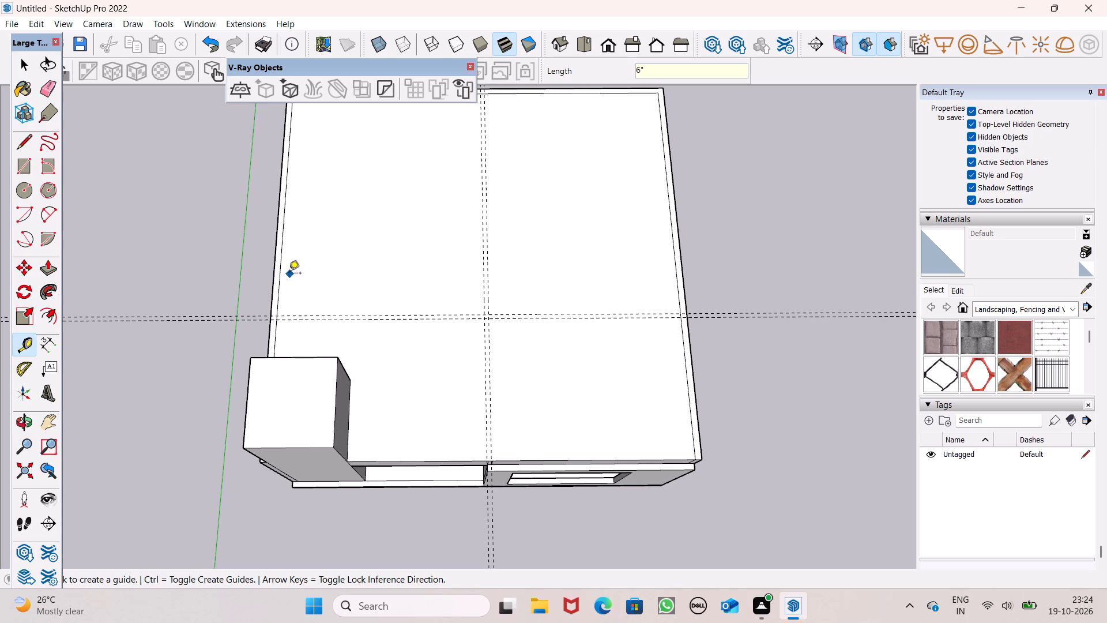
# Place another pair of cross guides spaced 6" apart, about 8' behind the first cross pair.
pyautogui.click(316, 314)
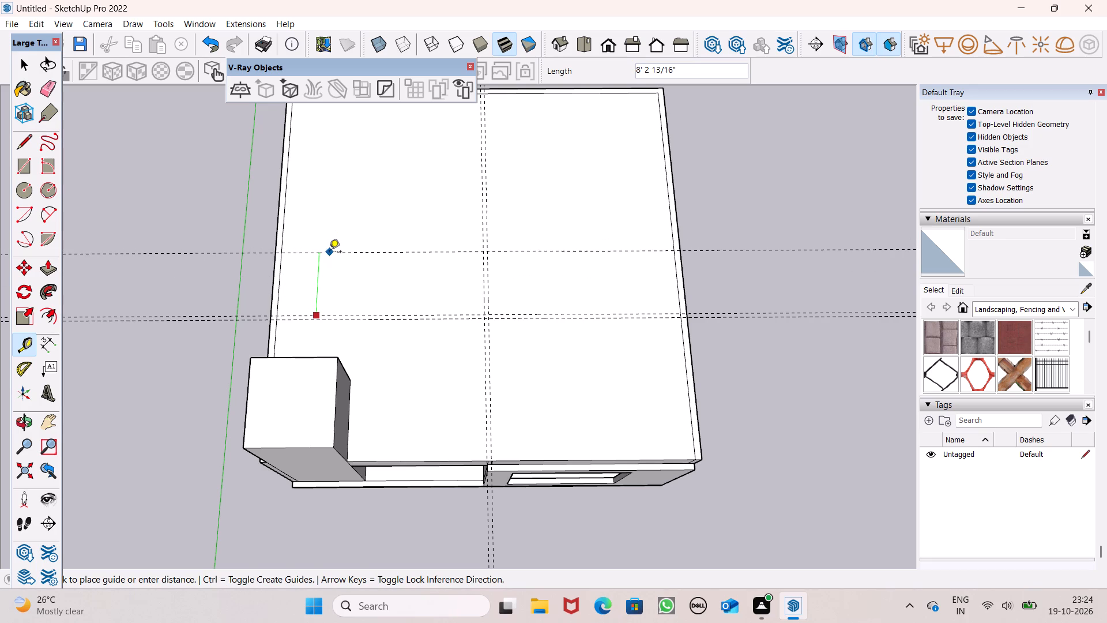
pyautogui.click(329, 253)
pyautogui.click(325, 256)
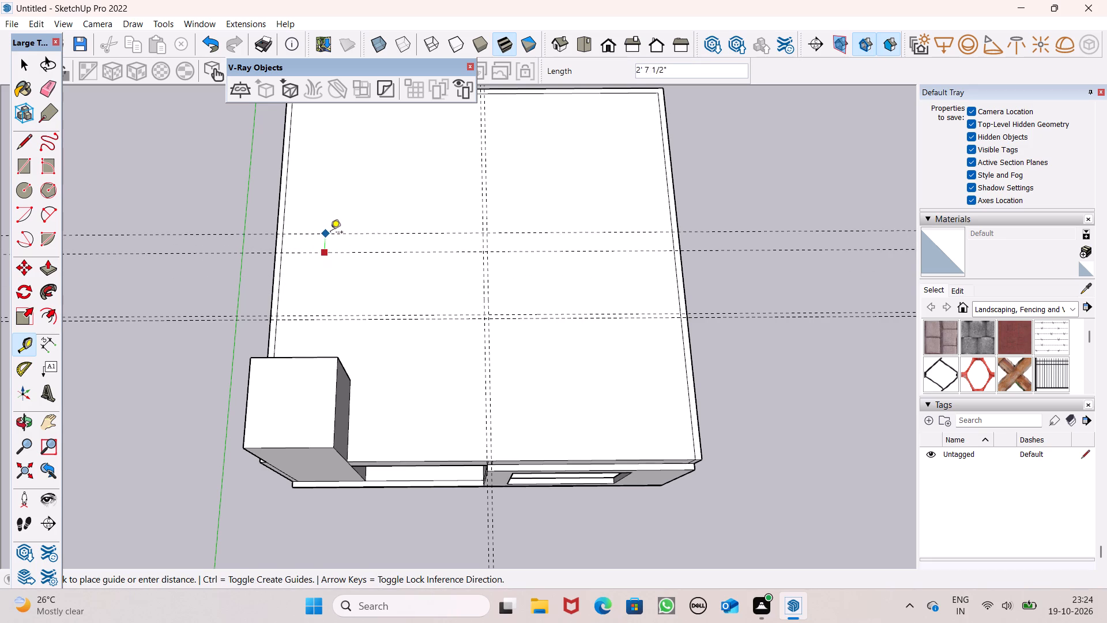
pyautogui.press('6')
pyautogui.hotkey('shift', '"')
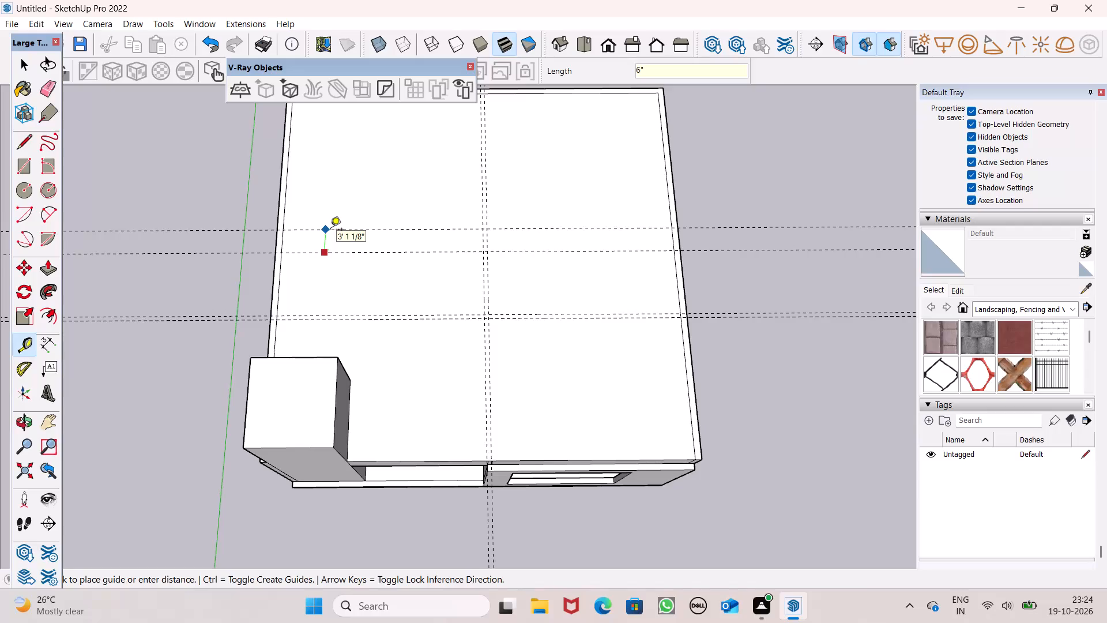
pyautogui.press('Return')
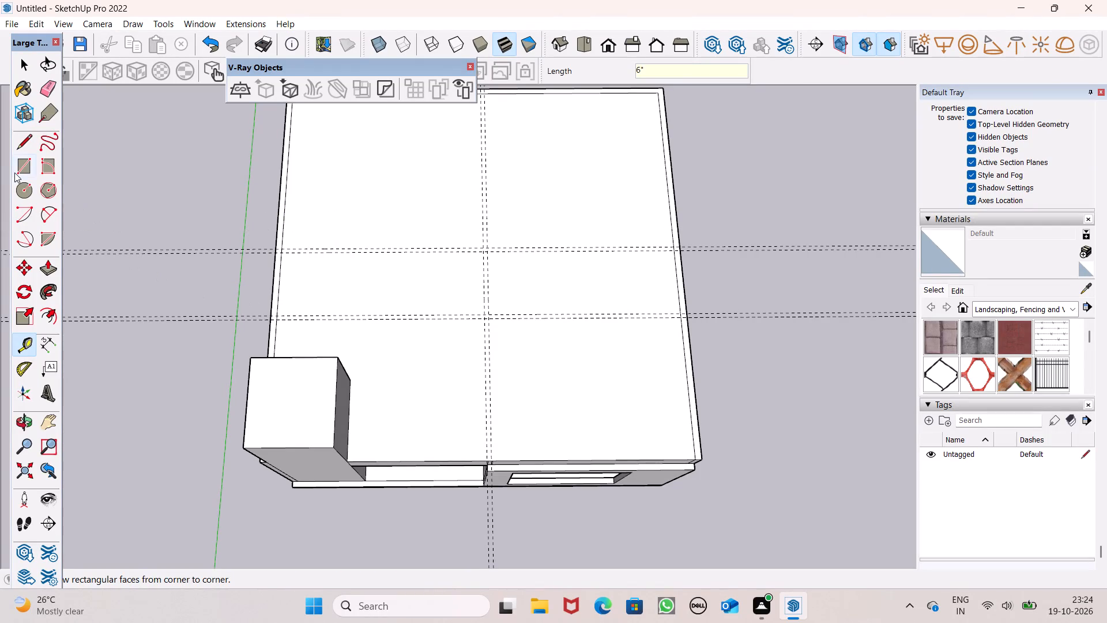
# Draw a 6" by 25' 5 1/8" wall rectangle between the rear cross guides, from the left inner edge to the front-to-back guides.
pyautogui.click(25, 172)
pyautogui.scroll(3, 298, 259)
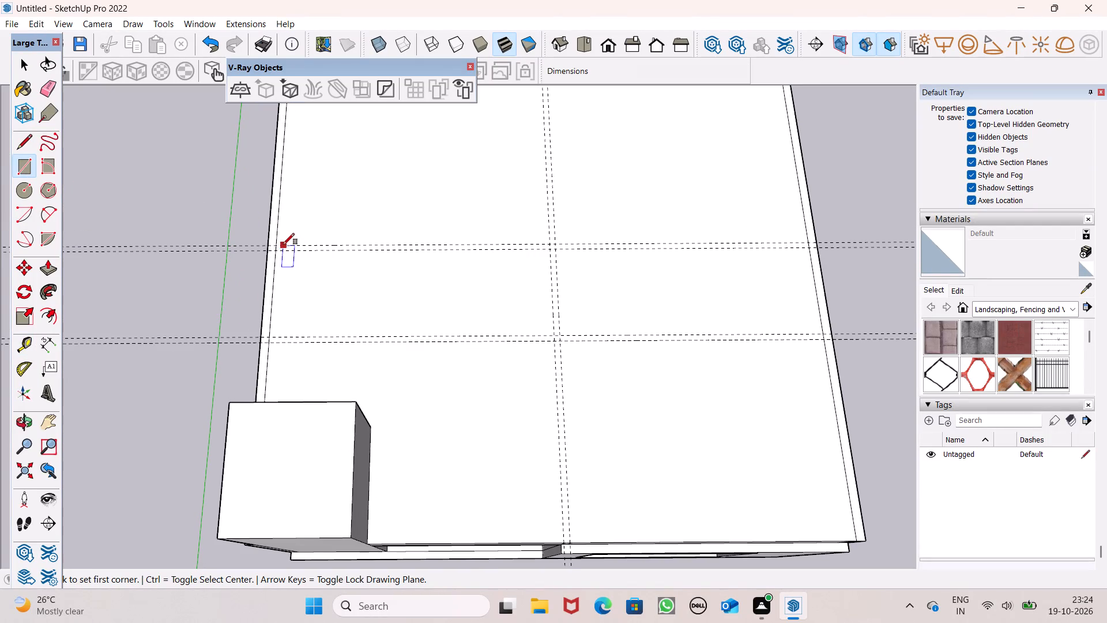
pyautogui.click(276, 243)
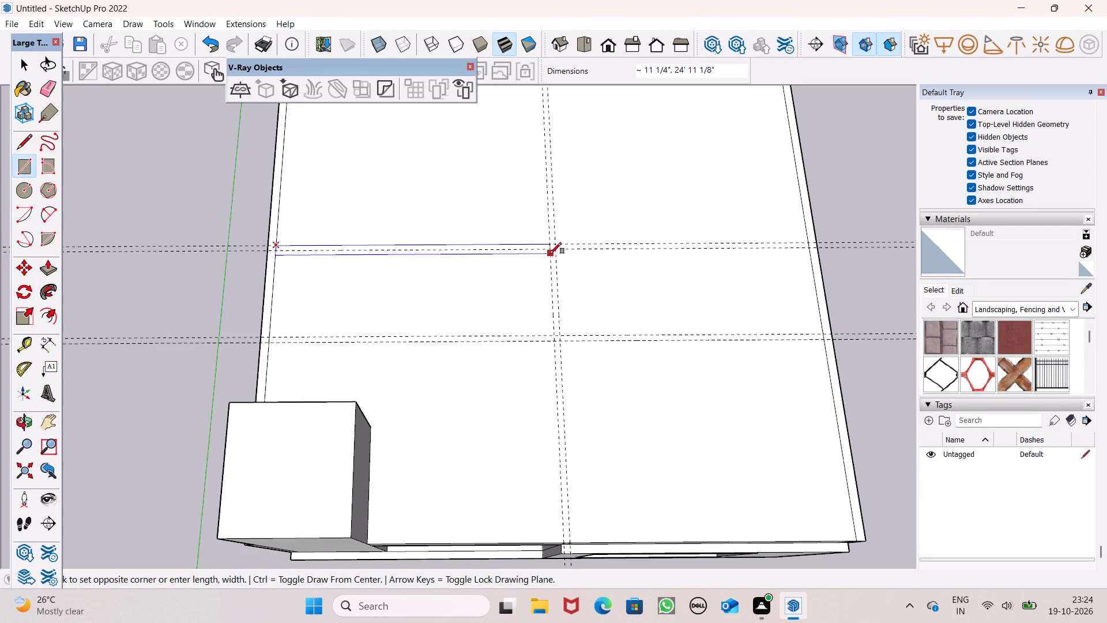
pyautogui.click(559, 249)
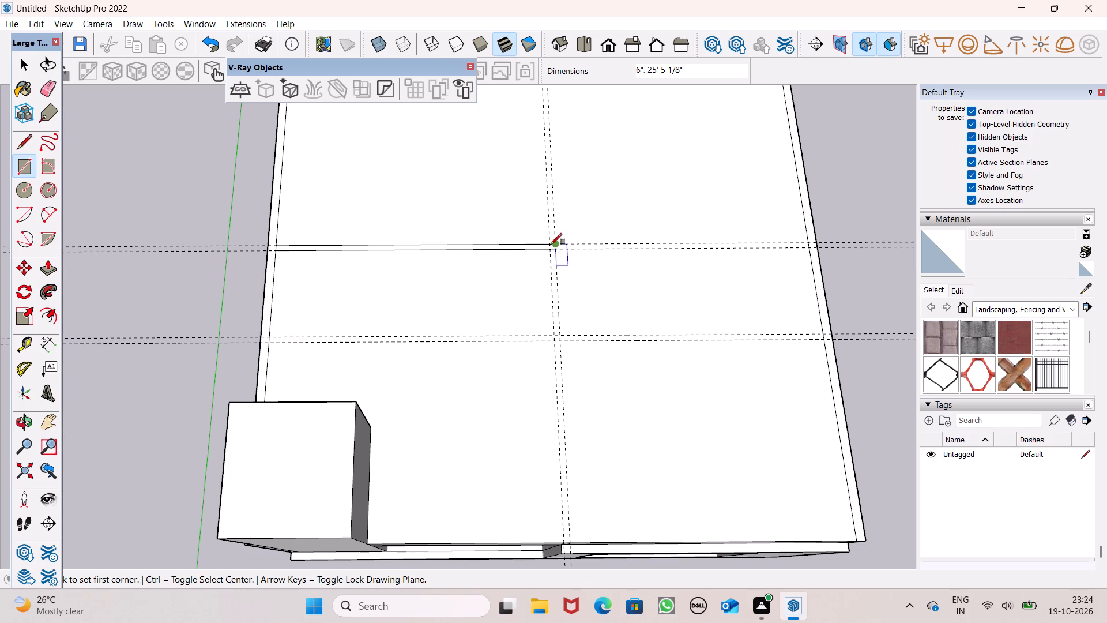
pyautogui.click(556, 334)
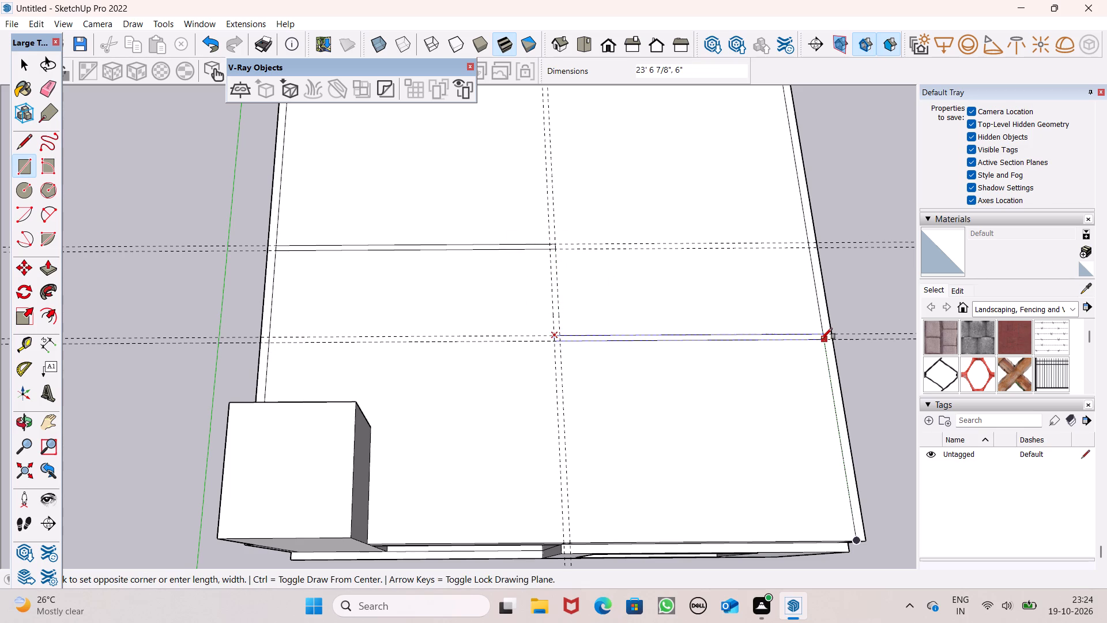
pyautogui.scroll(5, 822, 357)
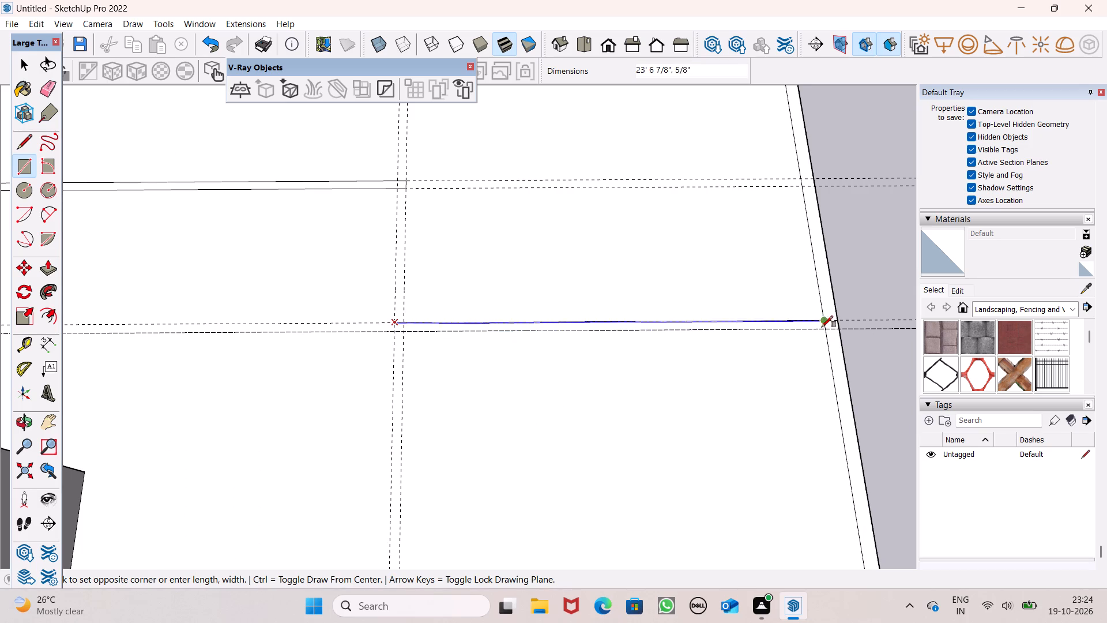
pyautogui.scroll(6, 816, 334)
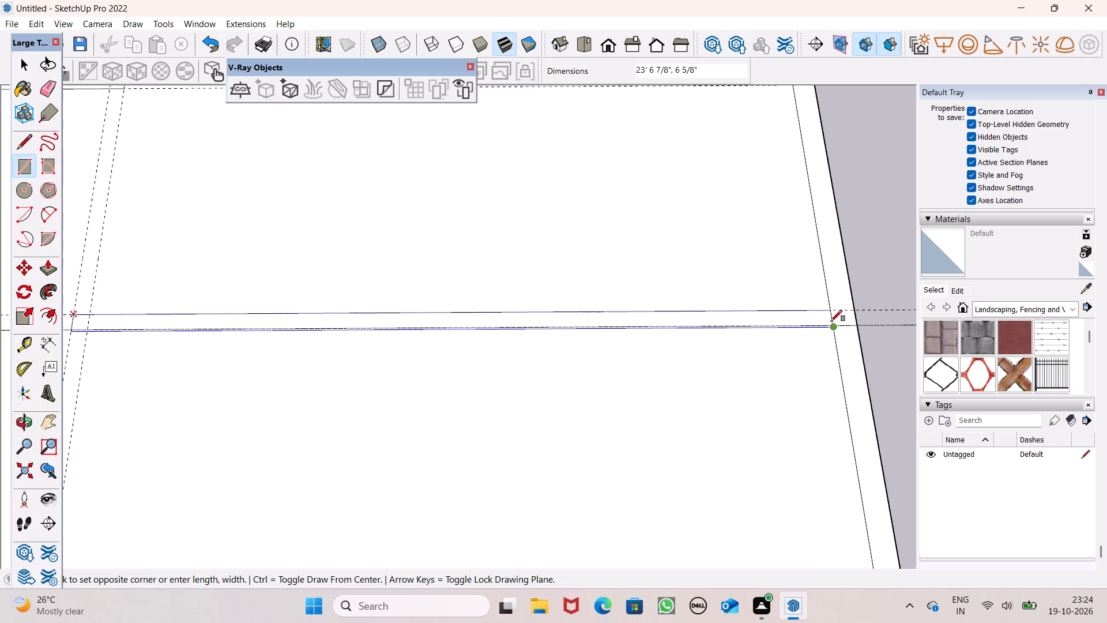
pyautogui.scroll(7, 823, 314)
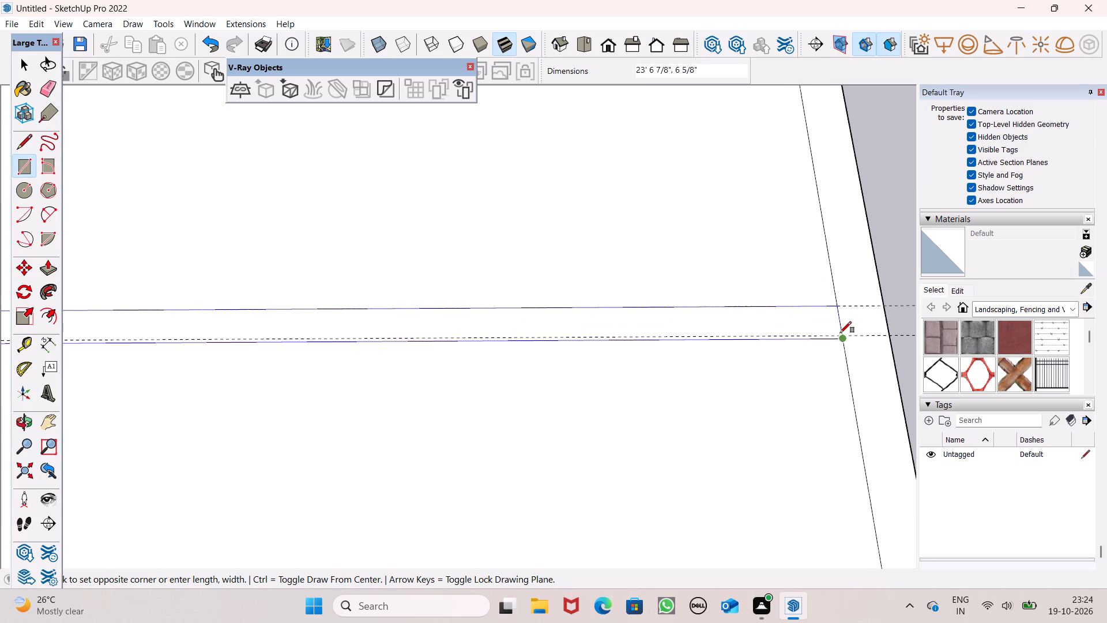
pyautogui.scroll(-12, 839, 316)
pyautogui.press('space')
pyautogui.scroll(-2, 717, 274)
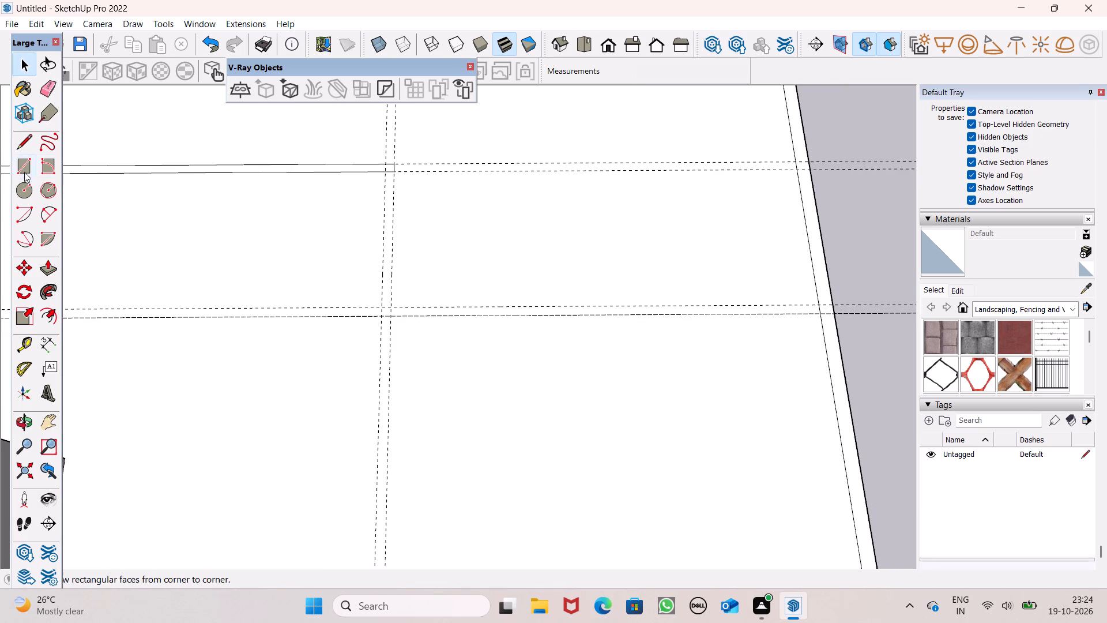
# Draw a 23' 6 7/8" by 6" wall rectangle between the front cross guides, from the front-to-back guides to the right inner edge.
pyautogui.click(26, 166)
pyautogui.scroll(5, 391, 292)
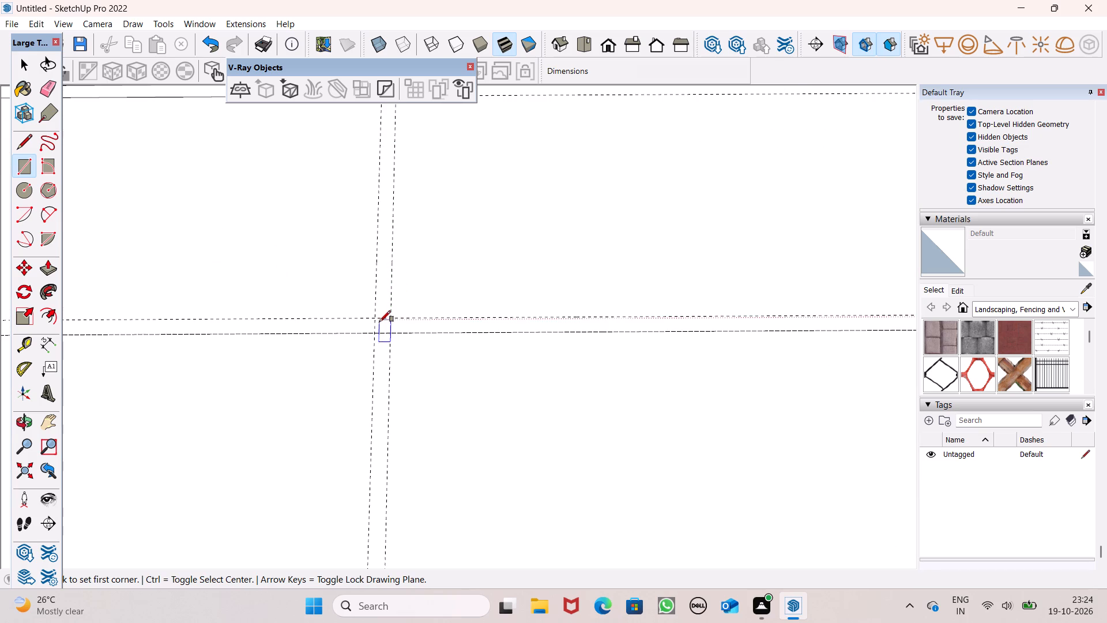
pyautogui.click(375, 321)
pyautogui.scroll(-7, 469, 320)
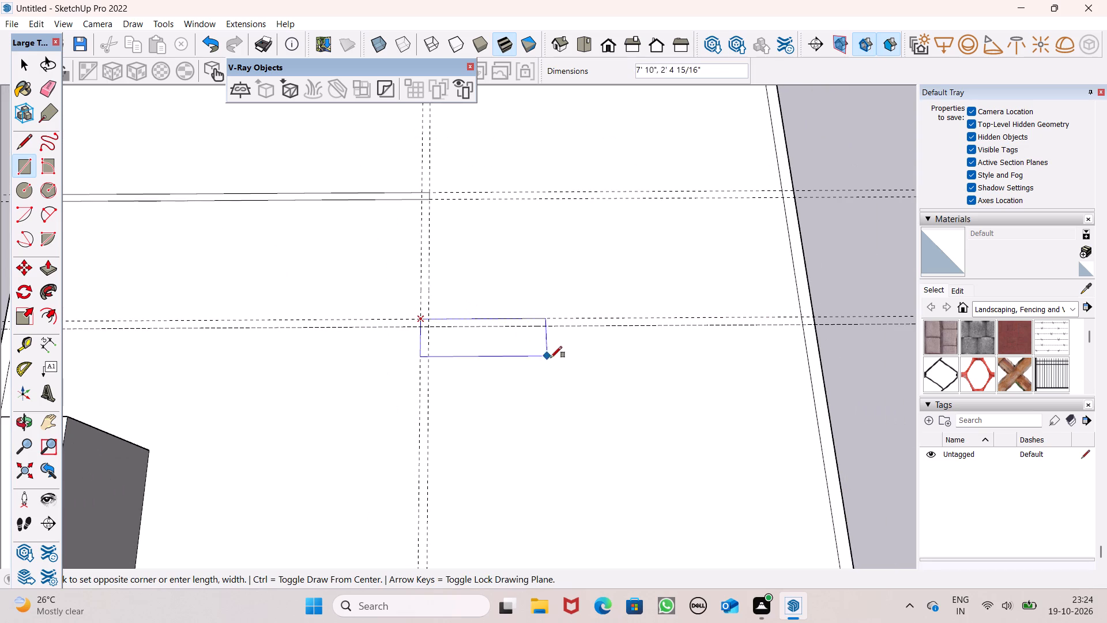
pyautogui.scroll(7, 779, 329)
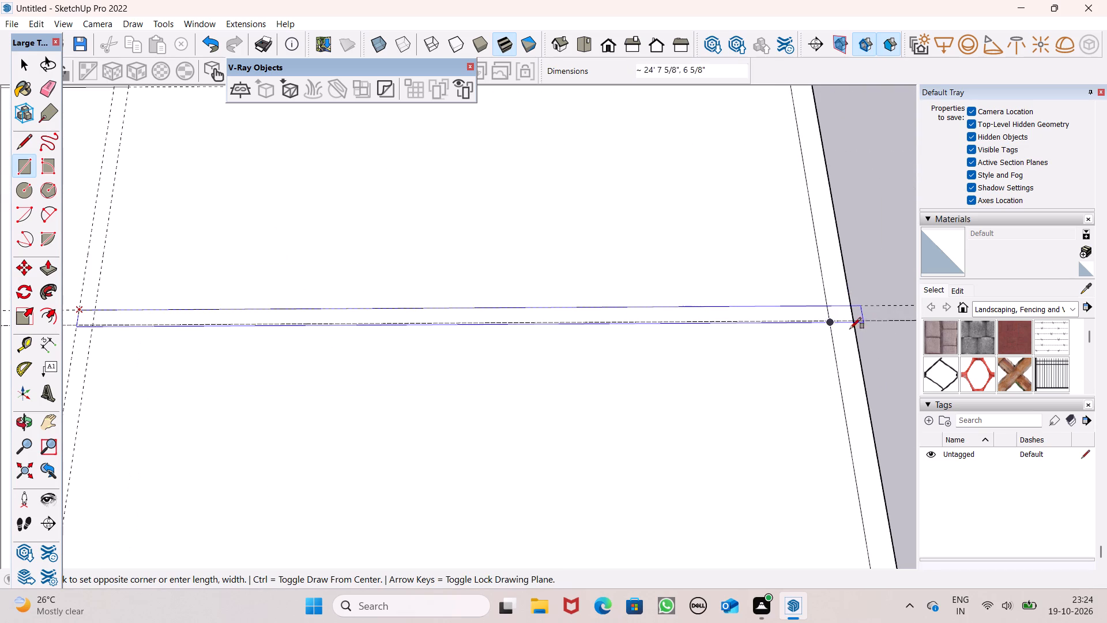
pyautogui.scroll(7, 819, 324)
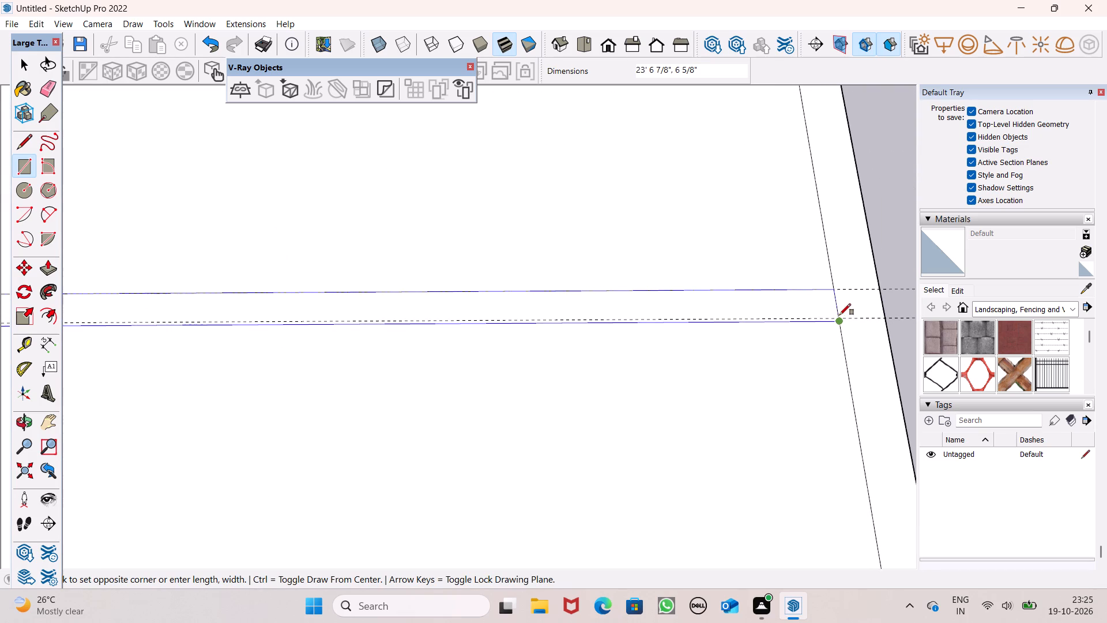
pyautogui.scroll(-1, 831, 314)
pyautogui.click(830, 316)
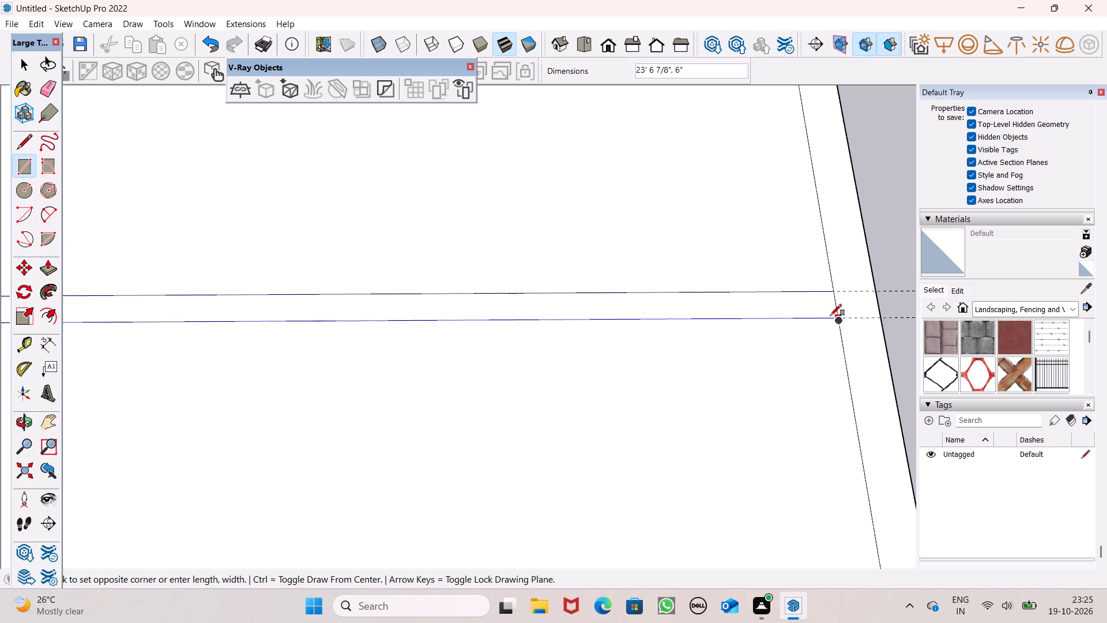
# Draw a 6" by 31' 6 5/16" wall rectangle between the front-to-back guides, from the rear inner edge to the front cross wall.
pyautogui.scroll(-18, 753, 298)
pyautogui.scroll(-6, 716, 322)
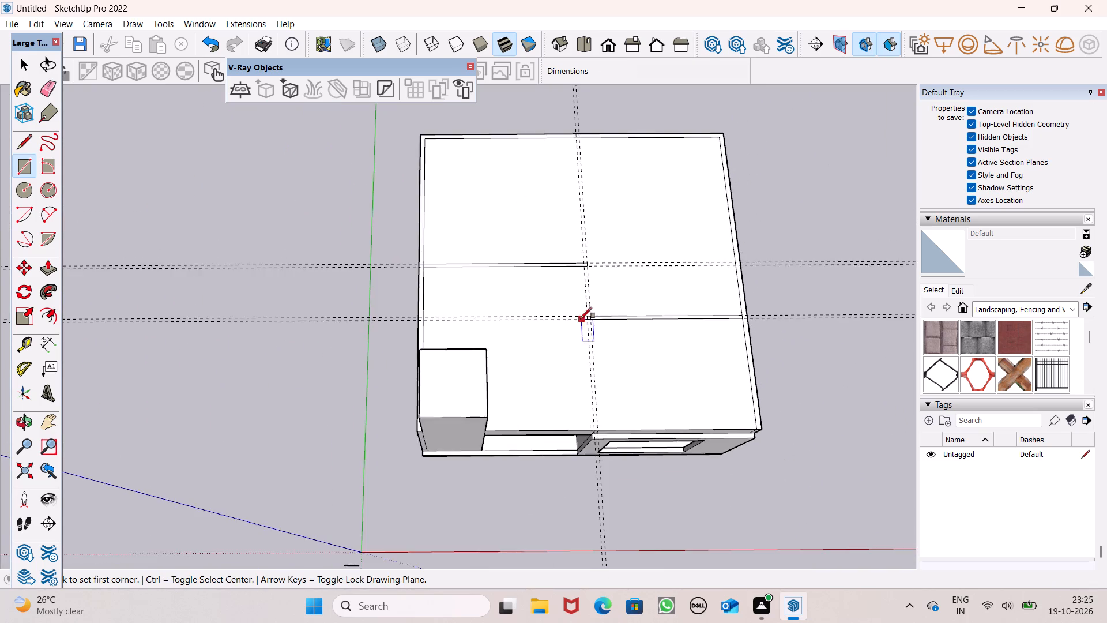
pyautogui.scroll(-8, 566, 322)
pyautogui.scroll(13, 585, 236)
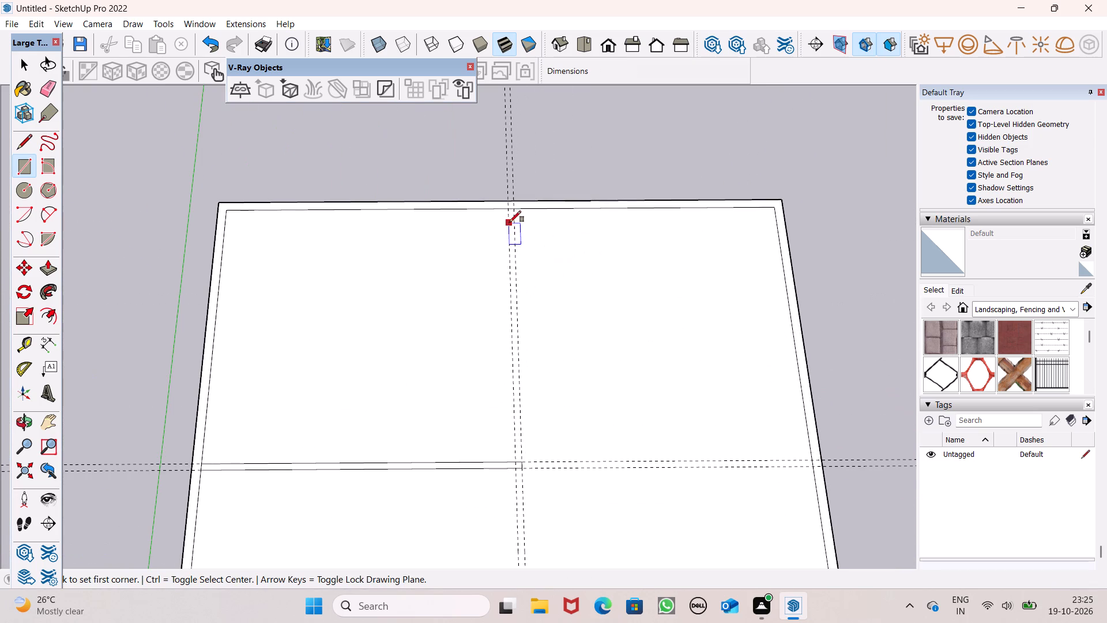
pyautogui.click(509, 210)
pyautogui.scroll(-4, 518, 236)
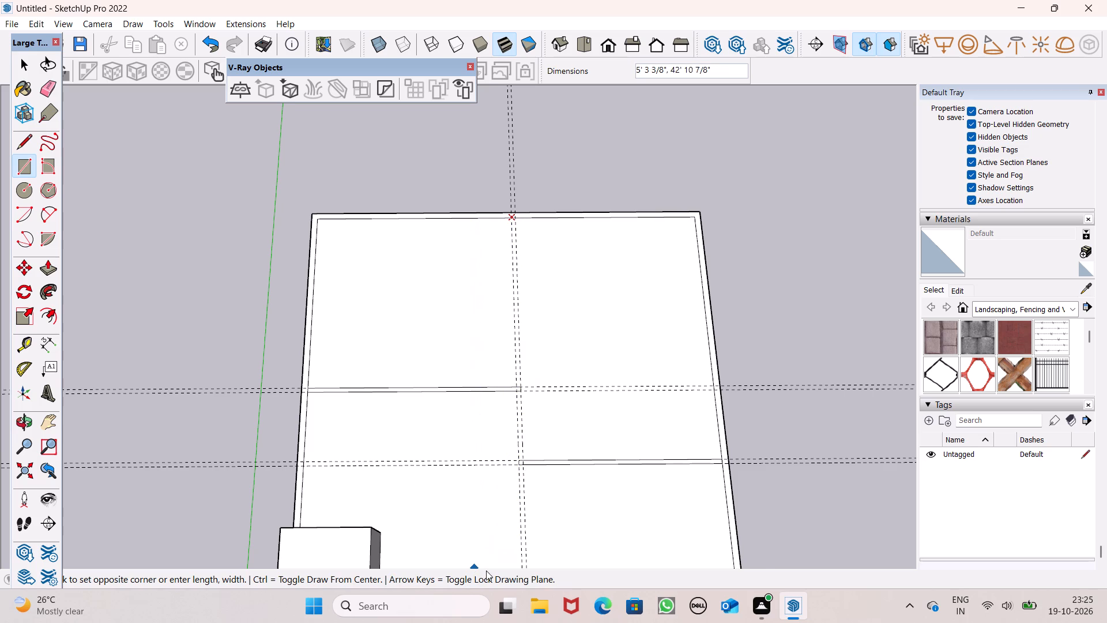
pyautogui.scroll(3, 486, 569)
pyautogui.scroll(3, 563, 457)
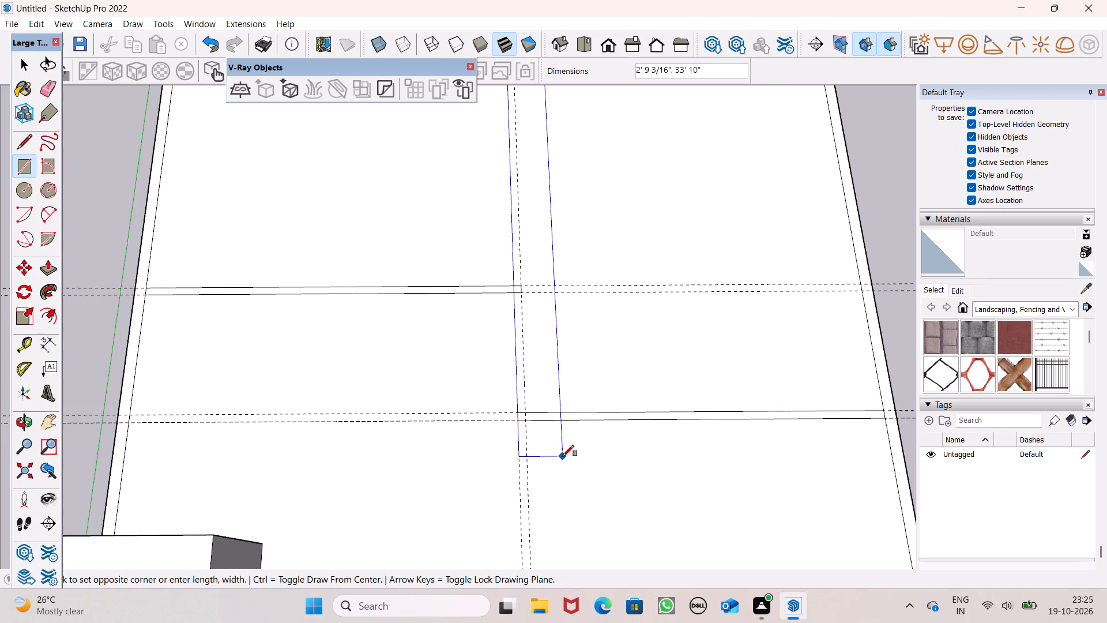
pyautogui.scroll(3, 555, 449)
pyautogui.scroll(3, 514, 426)
pyautogui.click(514, 407)
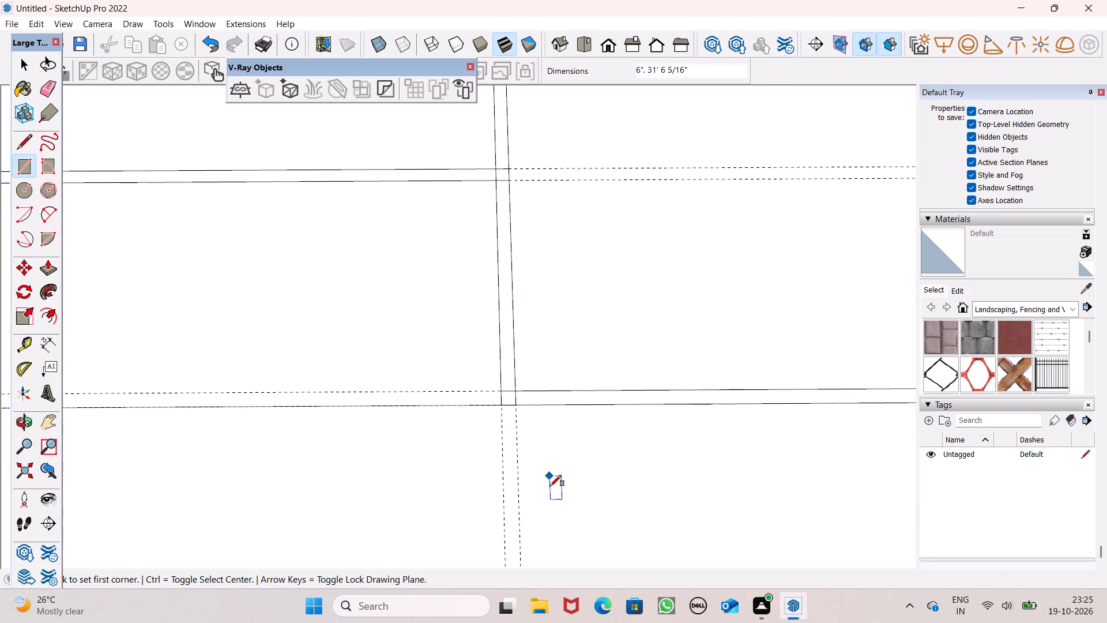
# Erase all the construction guides around the roof, keeping only the partition wall outlines.
pyautogui.scroll(-6, 550, 484)
pyautogui.scroll(-8, 570, 404)
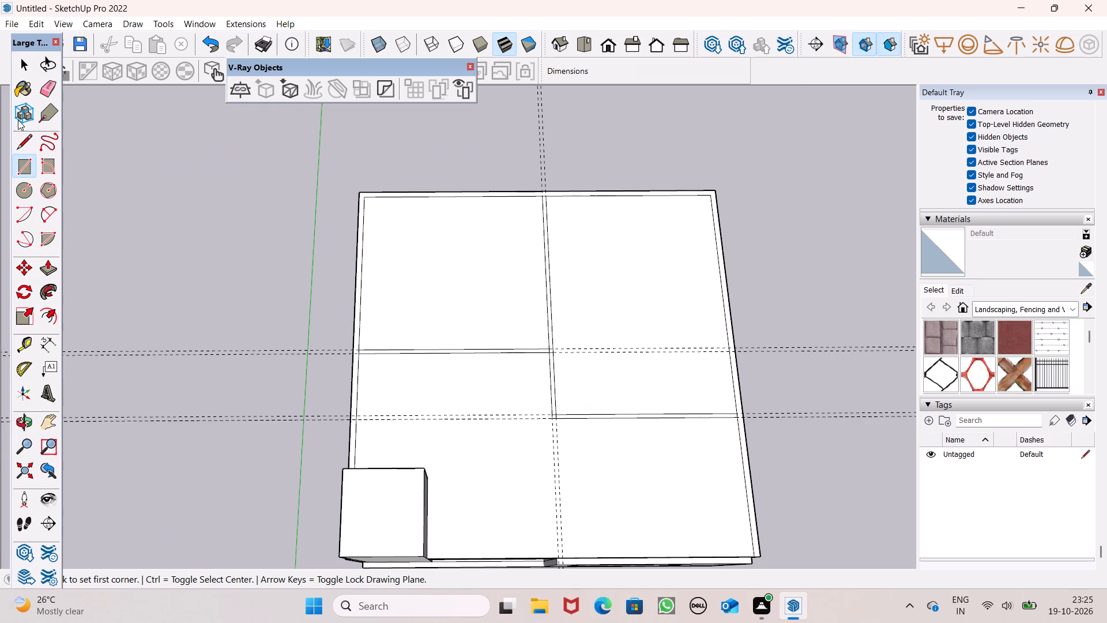
pyautogui.click(55, 91)
pyautogui.moveTo(198, 306); pyautogui.dragTo(216, 403)
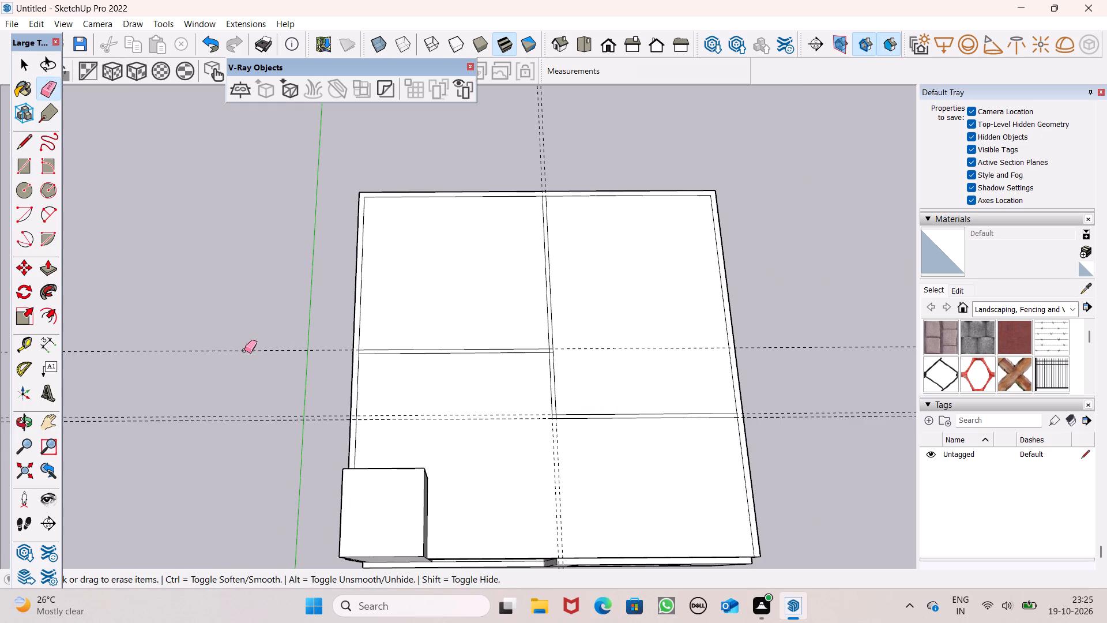
pyautogui.moveTo(245, 343); pyautogui.dragTo(281, 359)
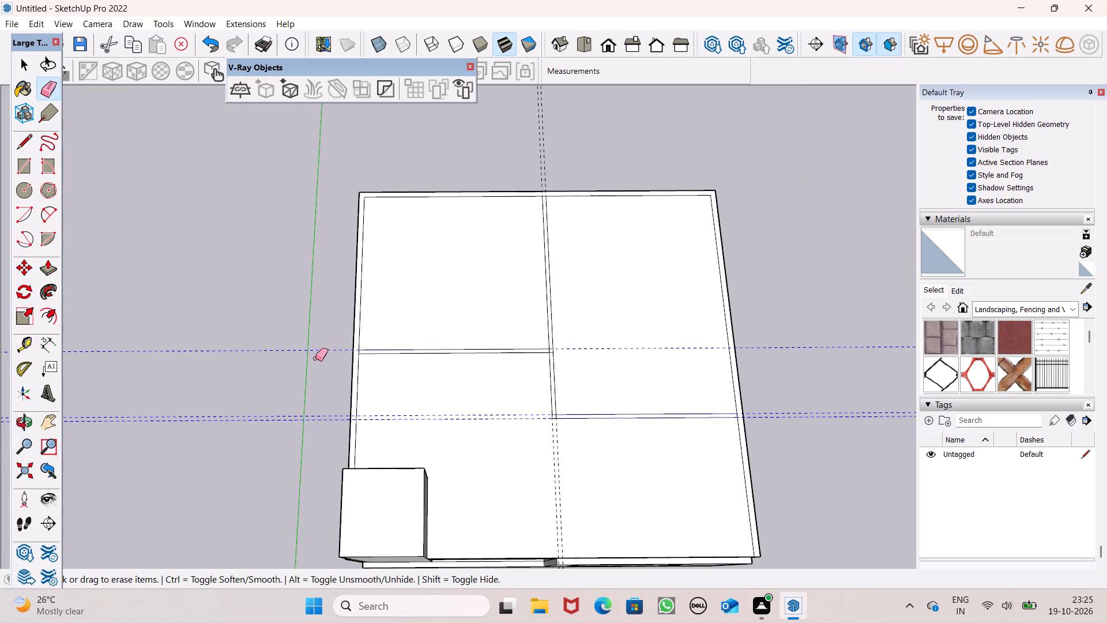
pyautogui.moveTo(541, 153); pyautogui.dragTo(532, 160)
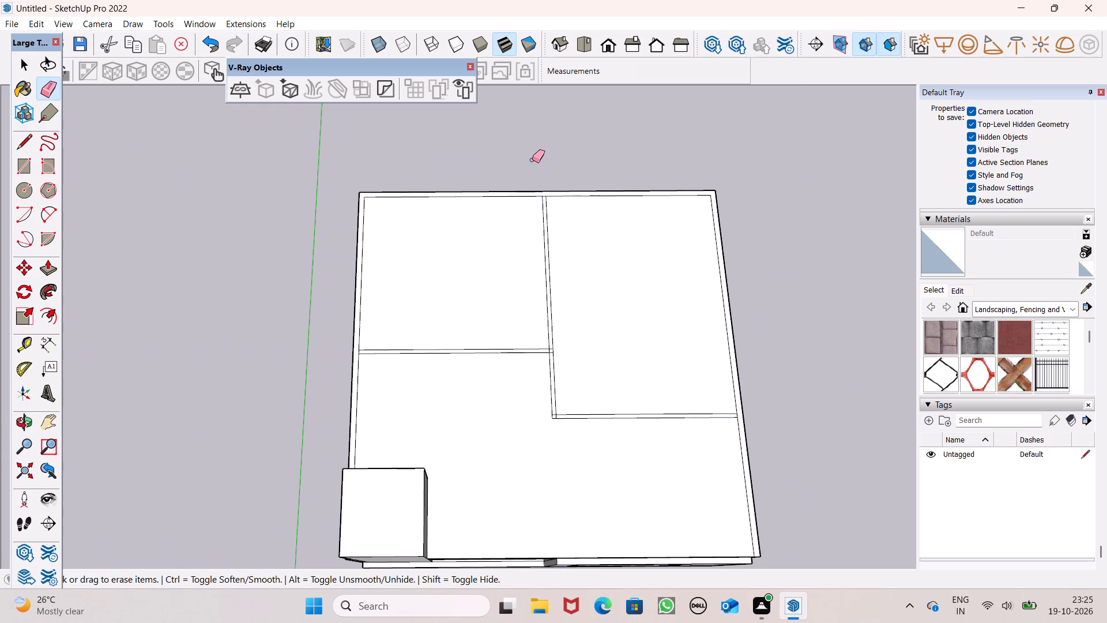
pyautogui.scroll(-1, 532, 160)
pyautogui.moveTo(492, 355); pyautogui.dragTo(467, 175, button='middle')
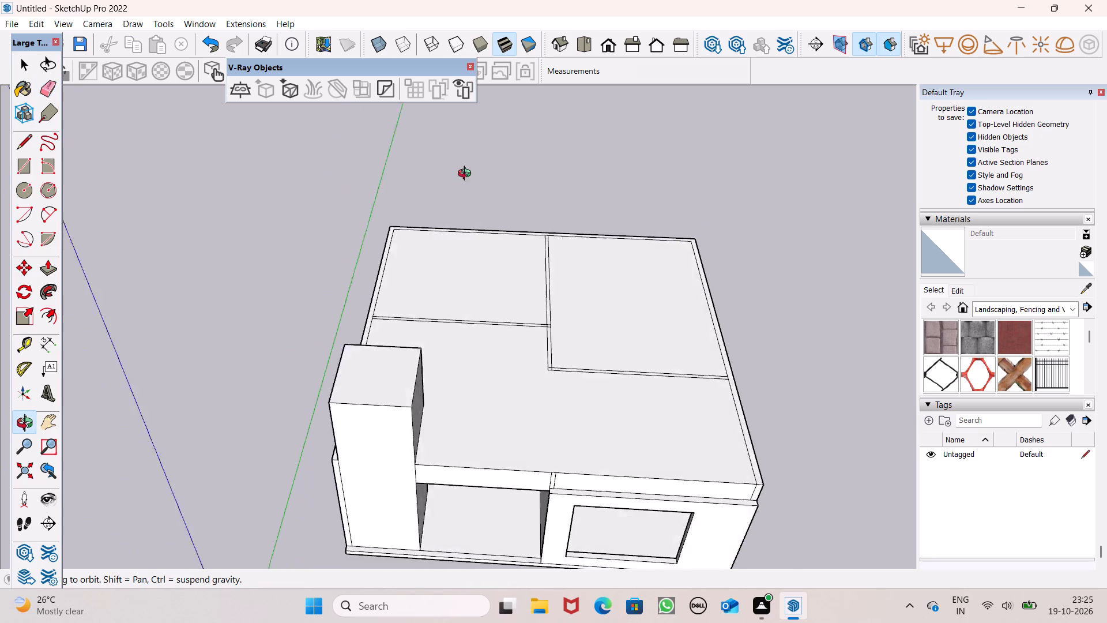
# Erase the short overlapping edges where the rear cross wall outline meets the front-to-back partition outline.
pyautogui.moveTo(467, 175); pyautogui.dragTo(476, 121, button='middle')
pyautogui.scroll(1, 475, 121)
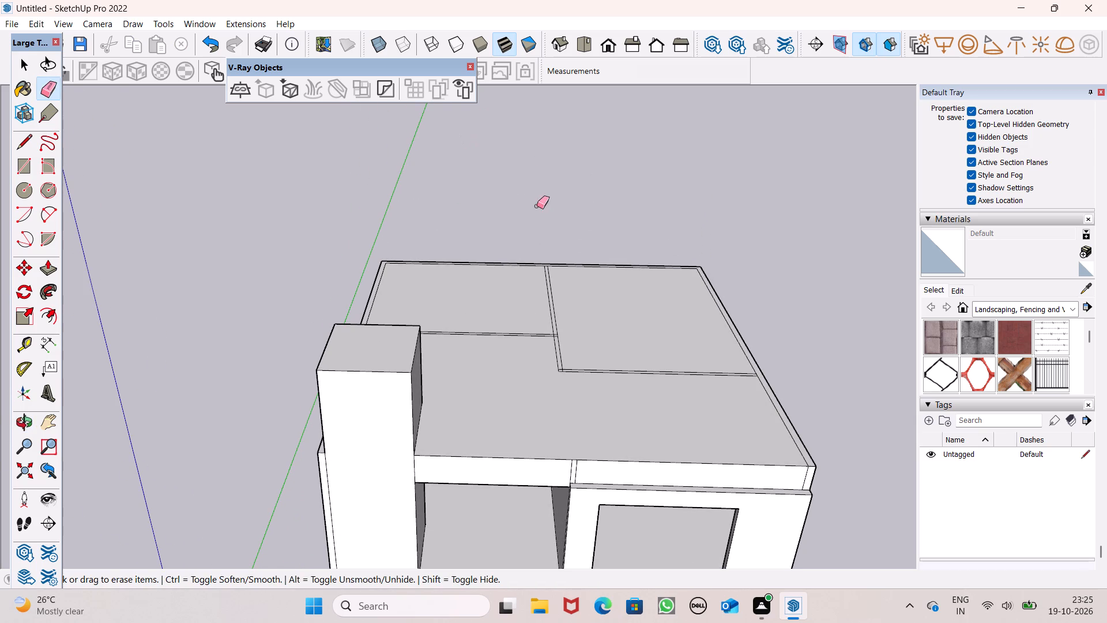
pyautogui.scroll(-1, 537, 209)
pyautogui.moveTo(592, 270); pyautogui.dragTo(518, 429, button='middle')
pyautogui.scroll(4, 567, 352)
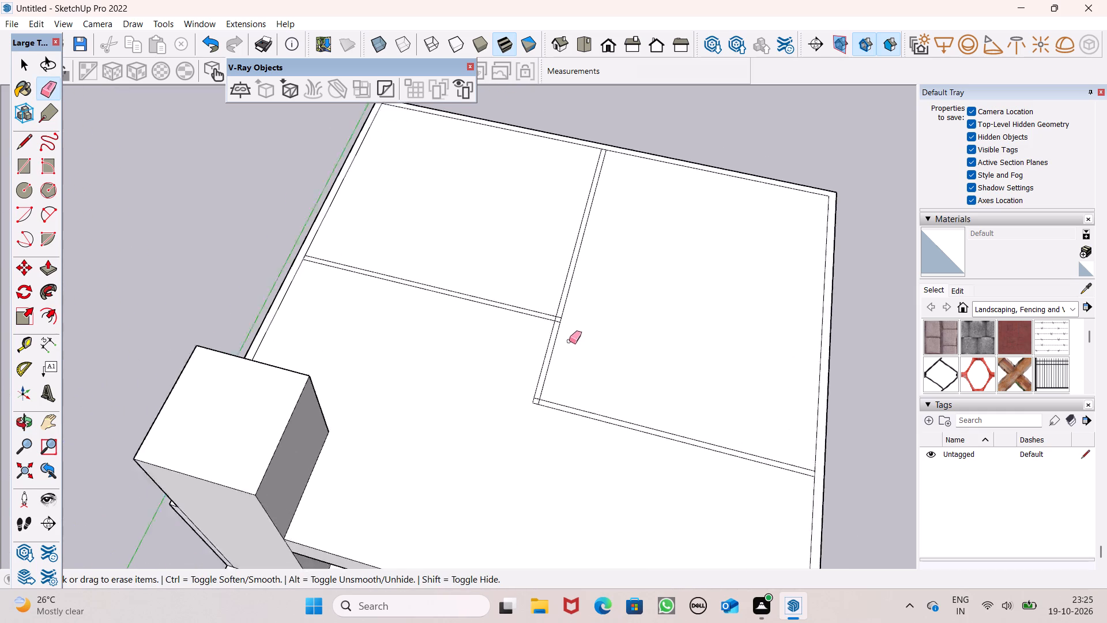
pyautogui.scroll(13, 569, 341)
pyautogui.click(560, 303)
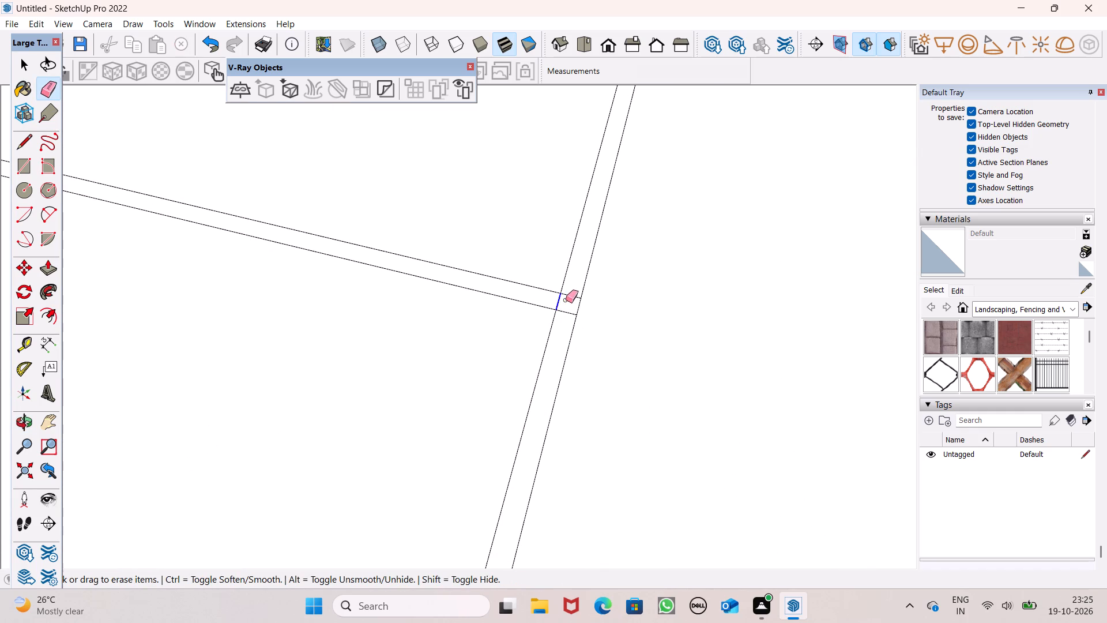
pyautogui.moveTo(573, 295); pyautogui.dragTo(567, 302)
pyautogui.moveTo(560, 308); pyautogui.dragTo(560, 313)
# Erase the overlapping edges at the corner between the front-to-back partition and the front cross wall, merging the outlines into one face.
pyautogui.scroll(-7, 515, 250)
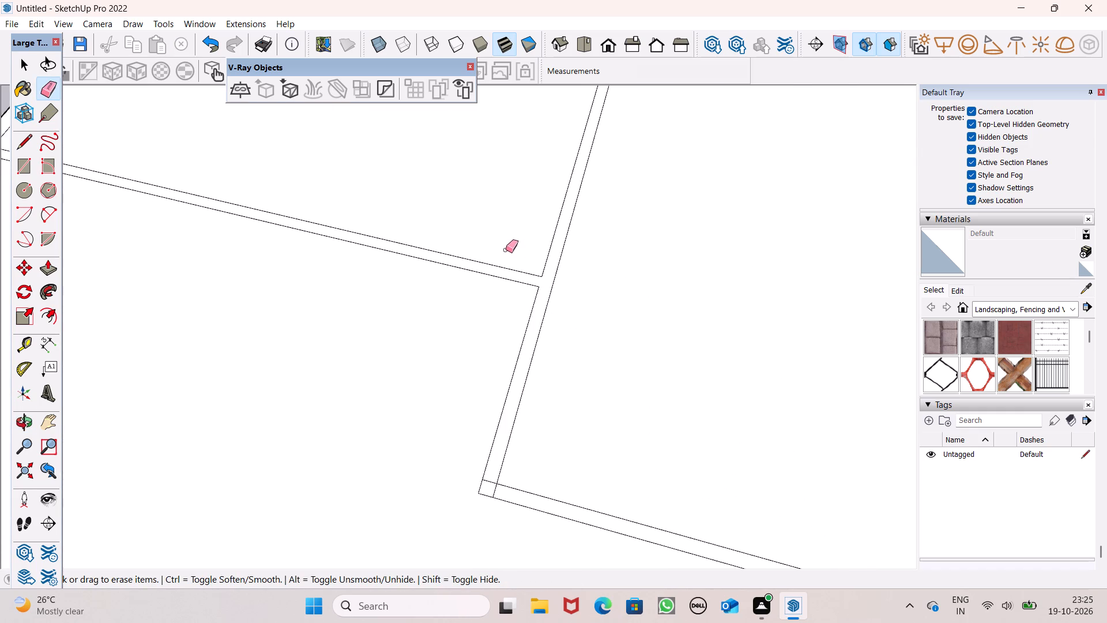
pyautogui.scroll(-3, 506, 250)
pyautogui.scroll(9, 544, 420)
pyautogui.scroll(1, 477, 356)
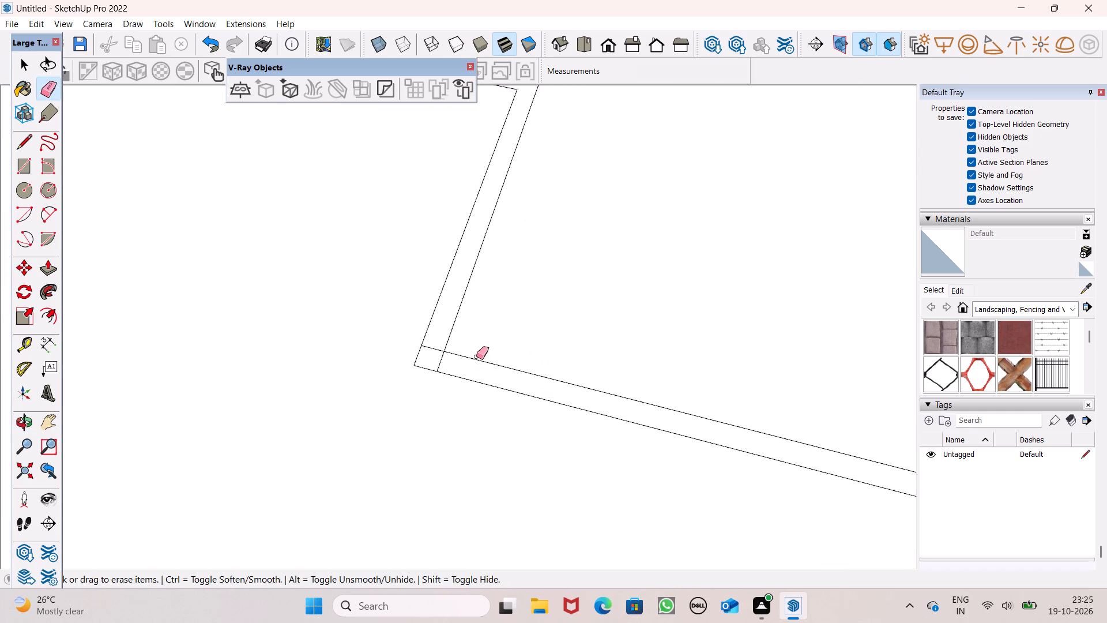
pyautogui.scroll(4, 476, 356)
pyautogui.moveTo(419, 342); pyautogui.dragTo(435, 367)
# Push/Pull the merged partition wall outline up 10' from the roof to form the first-floor interior walls.
pyautogui.scroll(-2, 414, 332)
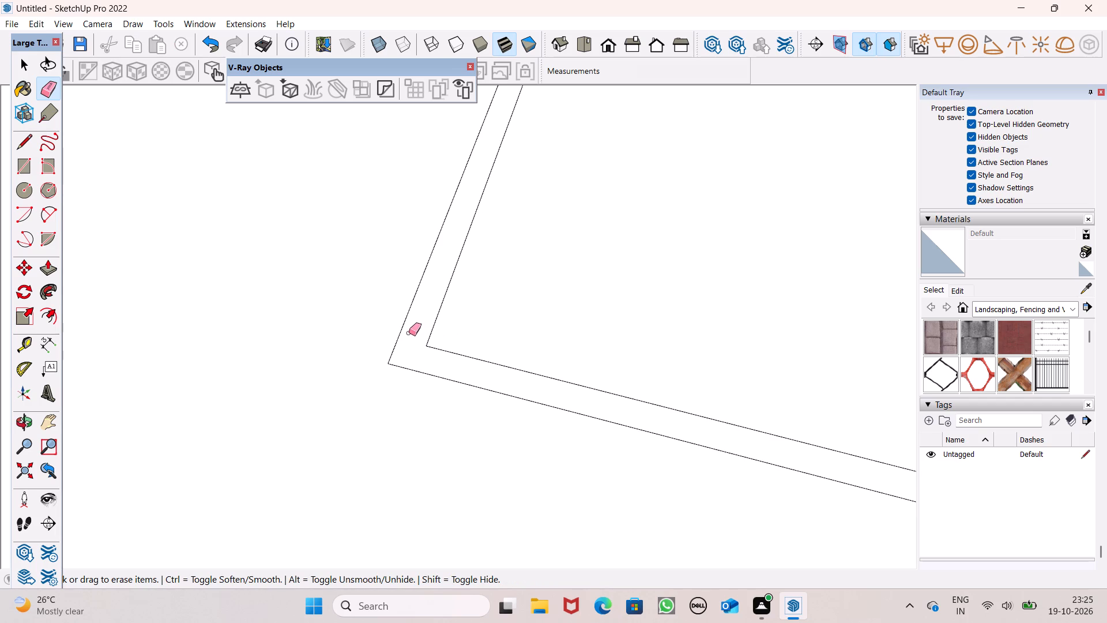
pyautogui.scroll(-16, 405, 341)
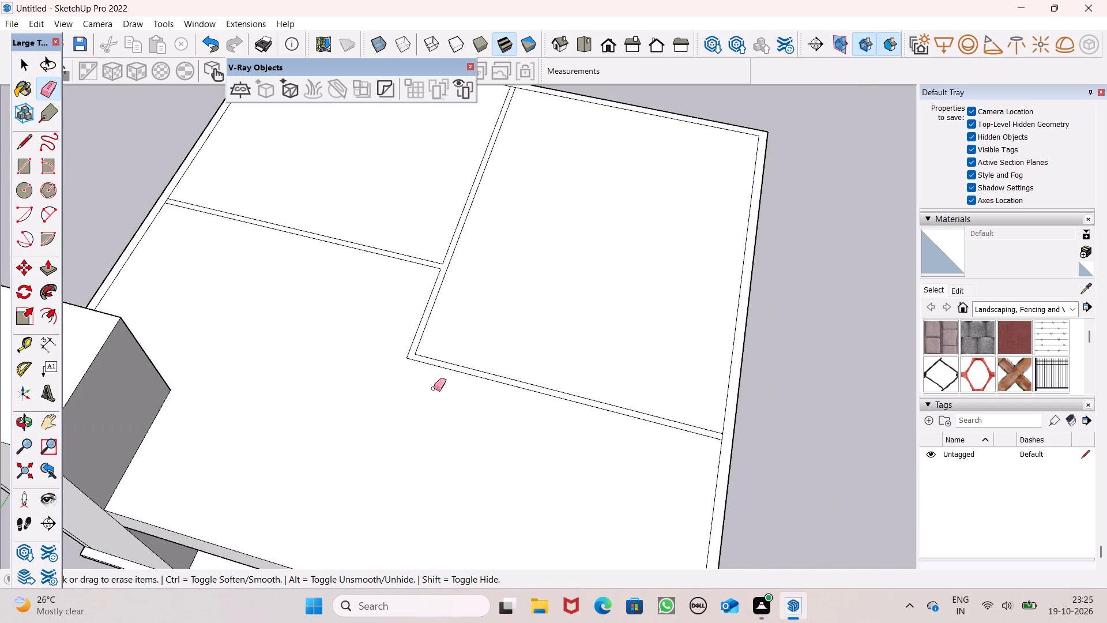
pyautogui.scroll(-1, 449, 373)
pyautogui.moveTo(451, 378); pyautogui.dragTo(449, 400, button='middle')
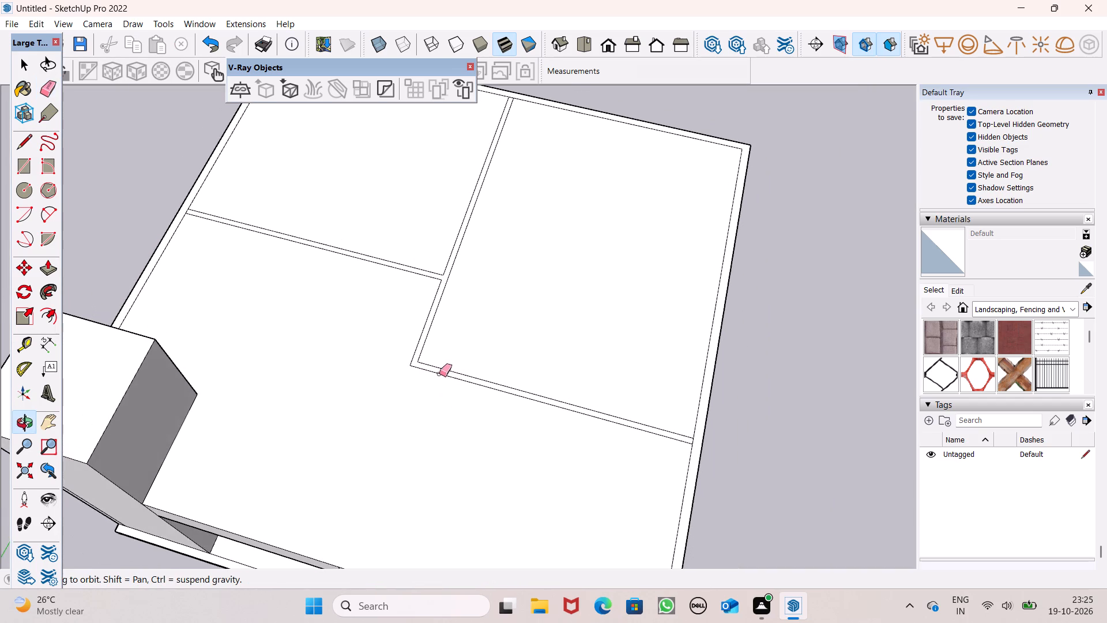
pyautogui.scroll(-6, 439, 373)
pyautogui.scroll(3, 567, 257)
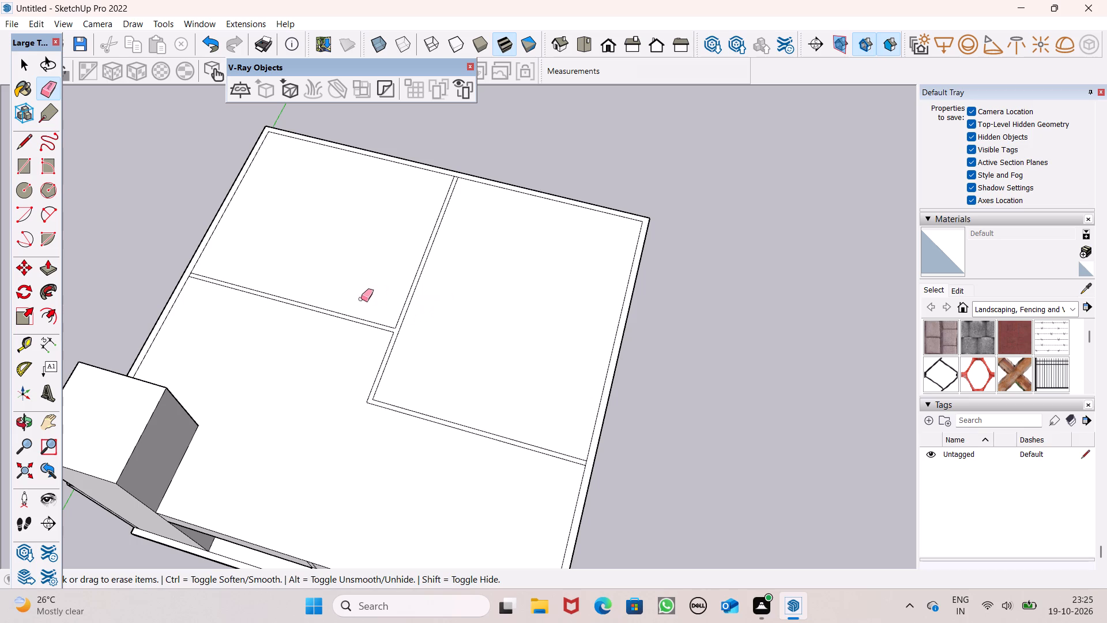
pyautogui.click(50, 275)
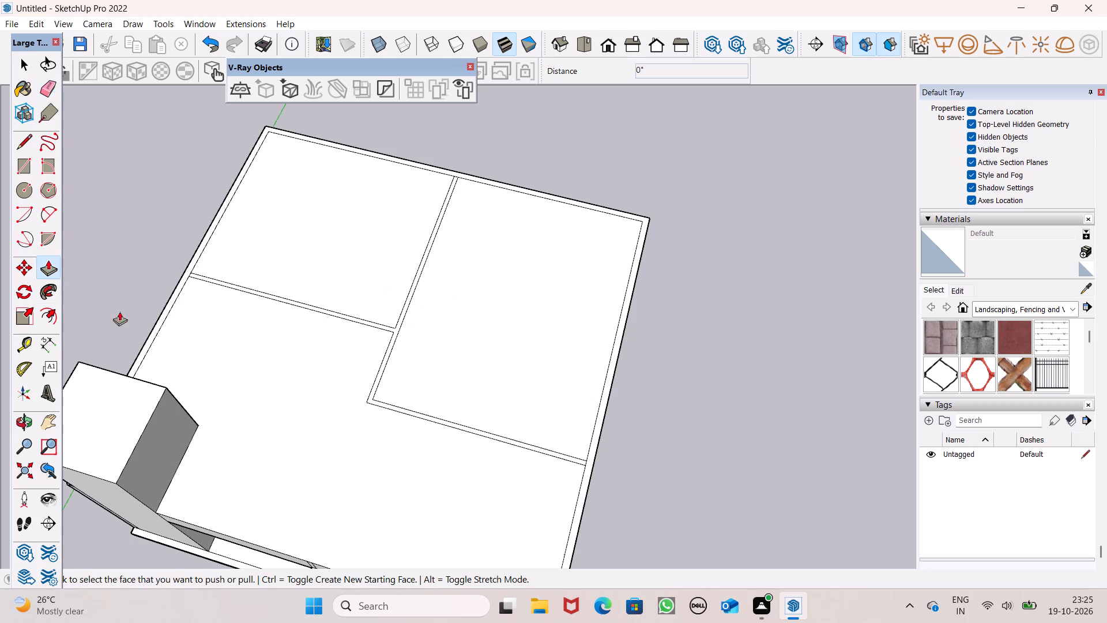
pyautogui.moveTo(369, 396); pyautogui.dragTo(368, 395)
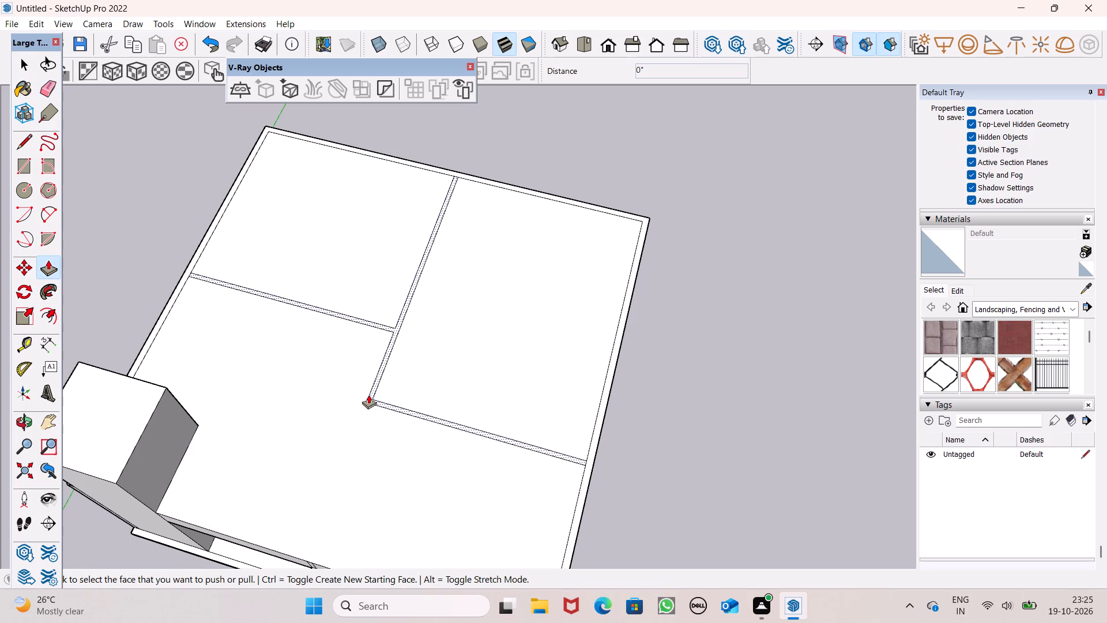
pyautogui.moveTo(368, 395); pyautogui.dragTo(361, 377)
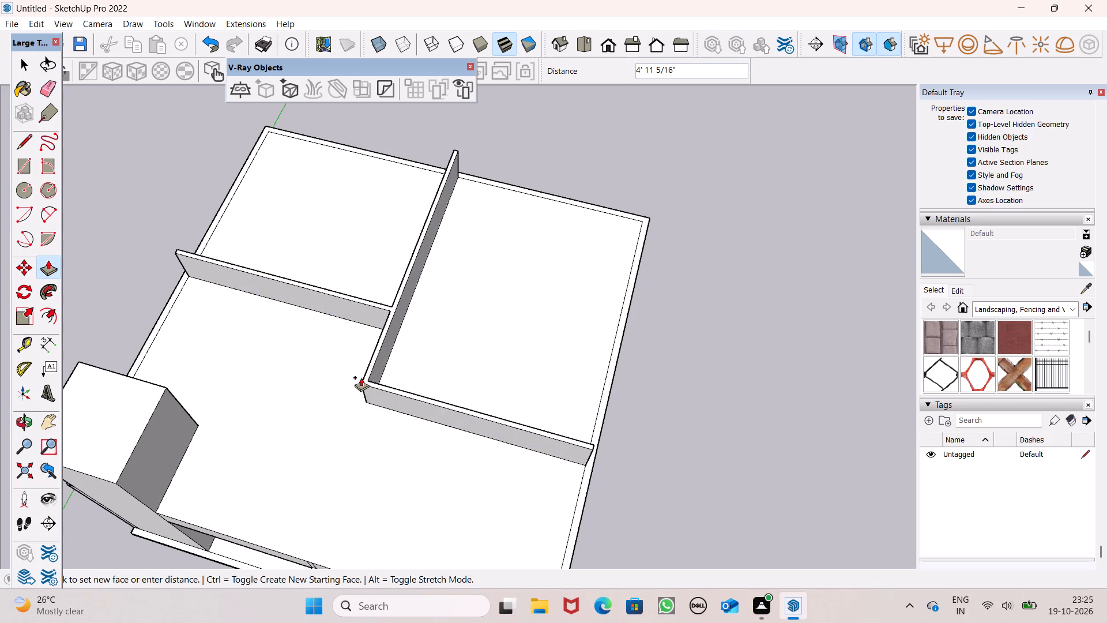
pyautogui.moveTo(361, 377); pyautogui.dragTo(361, 377)
pyautogui.write("10'")
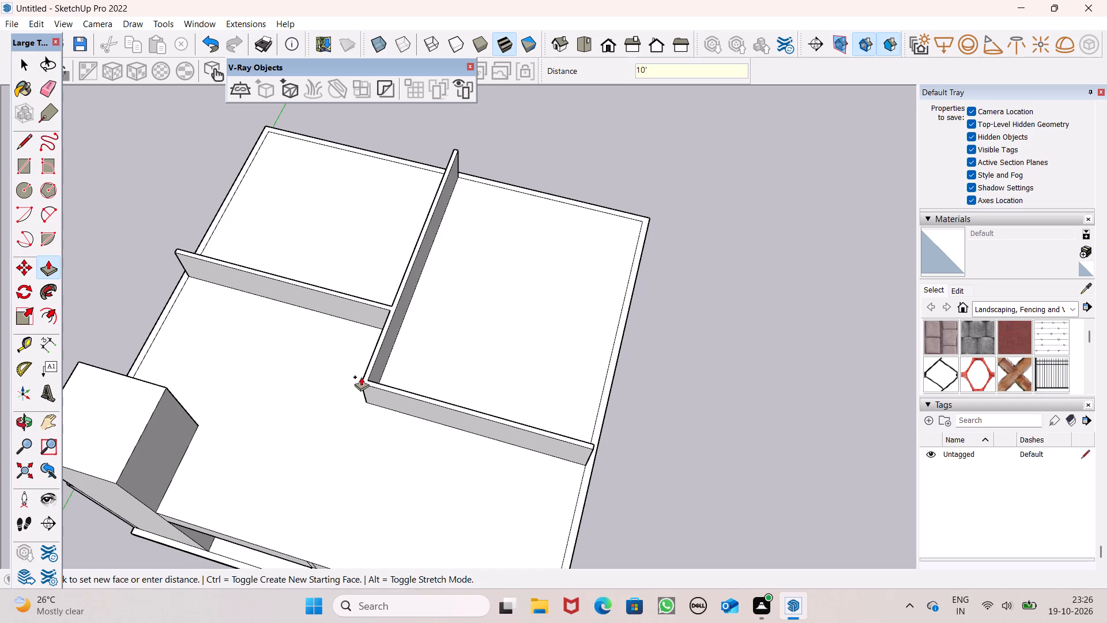
pyautogui.moveTo(361, 377); pyautogui.dragTo(362, 376)
pyautogui.press('Return')
# Push/Pull the border strip along the roof's sides and rear up 10', level with the top of the partition walls.
pyautogui.scroll(-2, 381, 395)
pyautogui.moveTo(423, 429); pyautogui.dragTo(525, 213, button='middle')
pyautogui.scroll(-2, 533, 240)
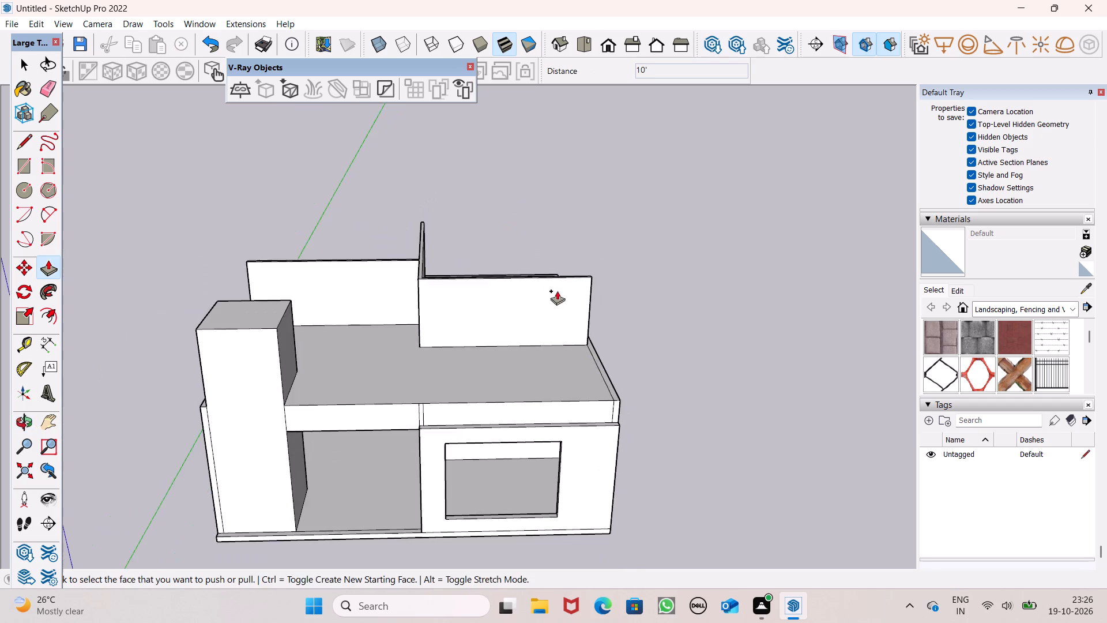
pyautogui.moveTo(555, 294); pyautogui.dragTo(270, 447, button='middle')
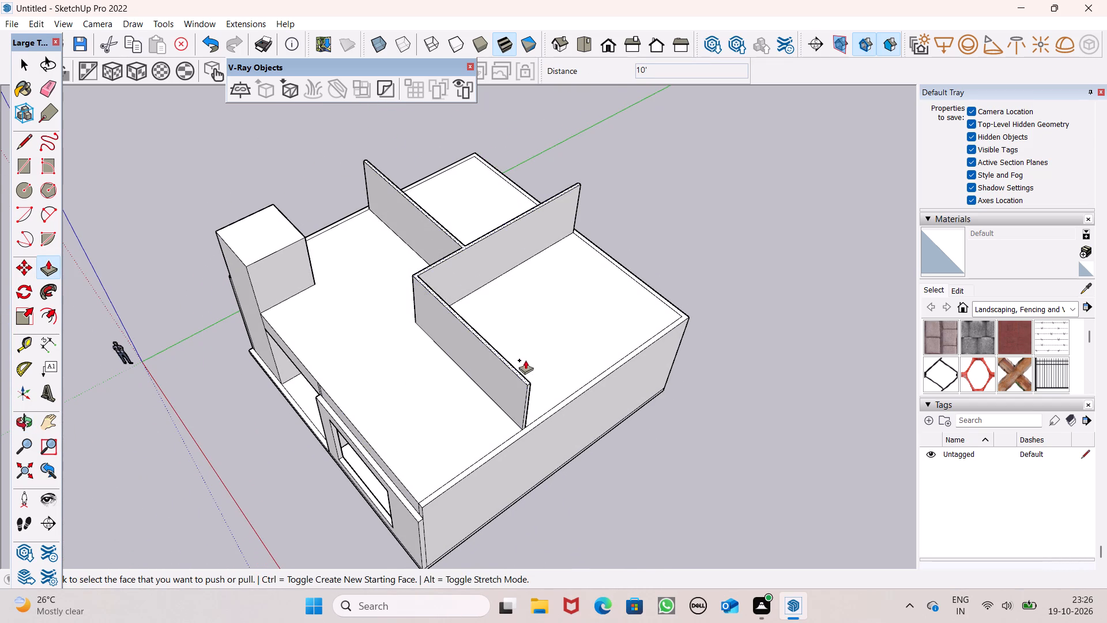
pyautogui.scroll(3, 525, 360)
pyautogui.moveTo(550, 439); pyautogui.dragTo(551, 437)
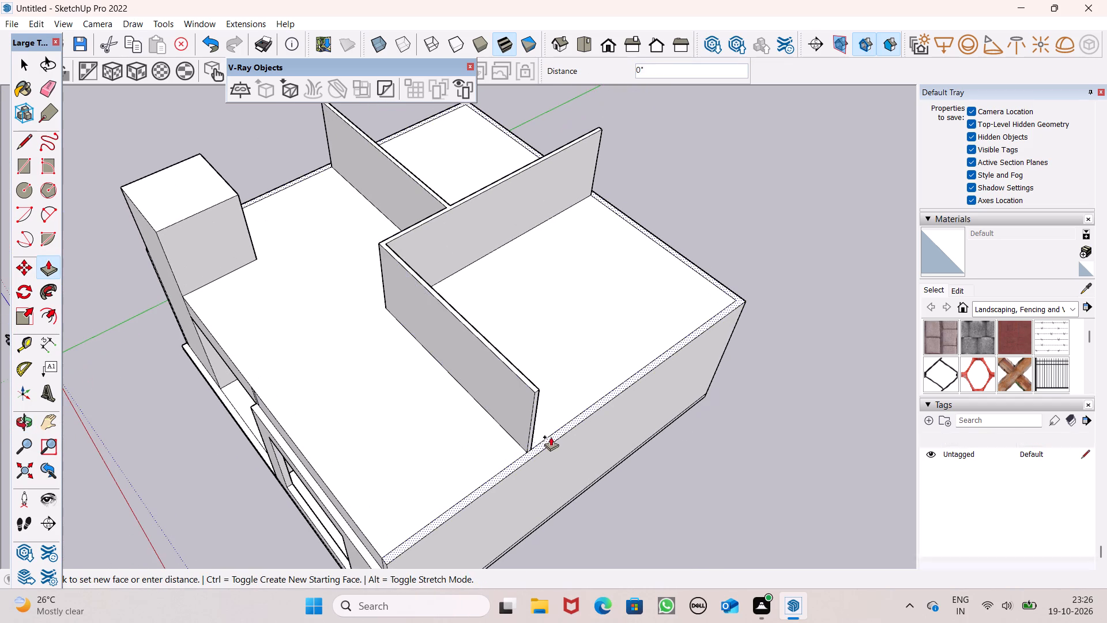
pyautogui.moveTo(551, 437); pyautogui.dragTo(524, 384)
# Examine the raised first-floor walls, open front terrace and front facade from several angles.
pyautogui.scroll(-4, 487, 345)
pyautogui.moveTo(445, 375); pyautogui.dragTo(585, 300, button='middle')
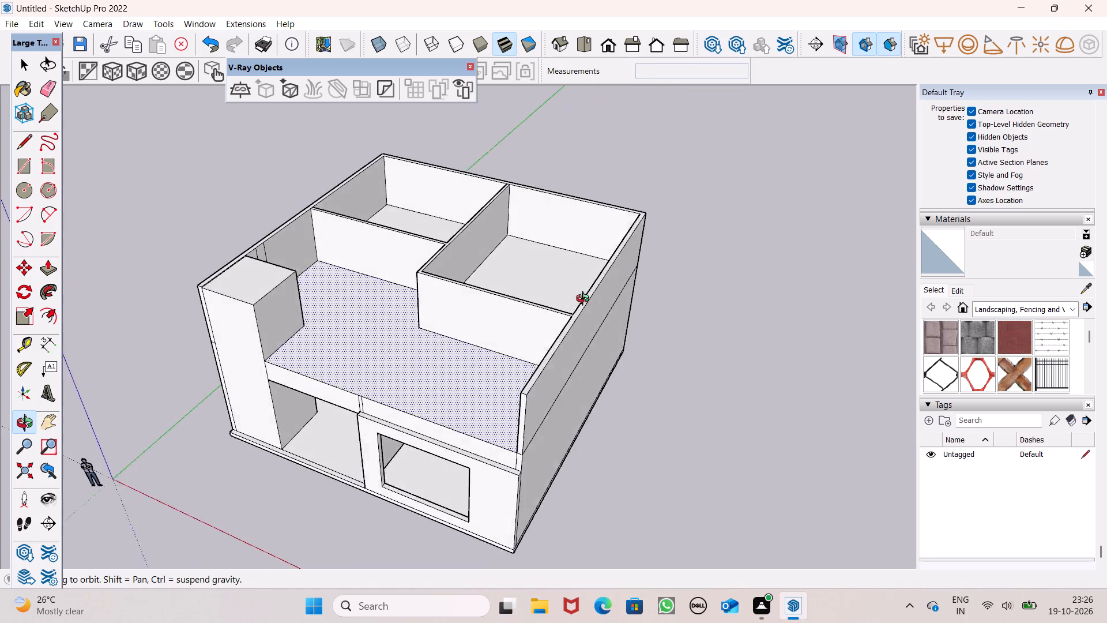
pyautogui.moveTo(585, 300); pyautogui.dragTo(646, 290, button='middle')
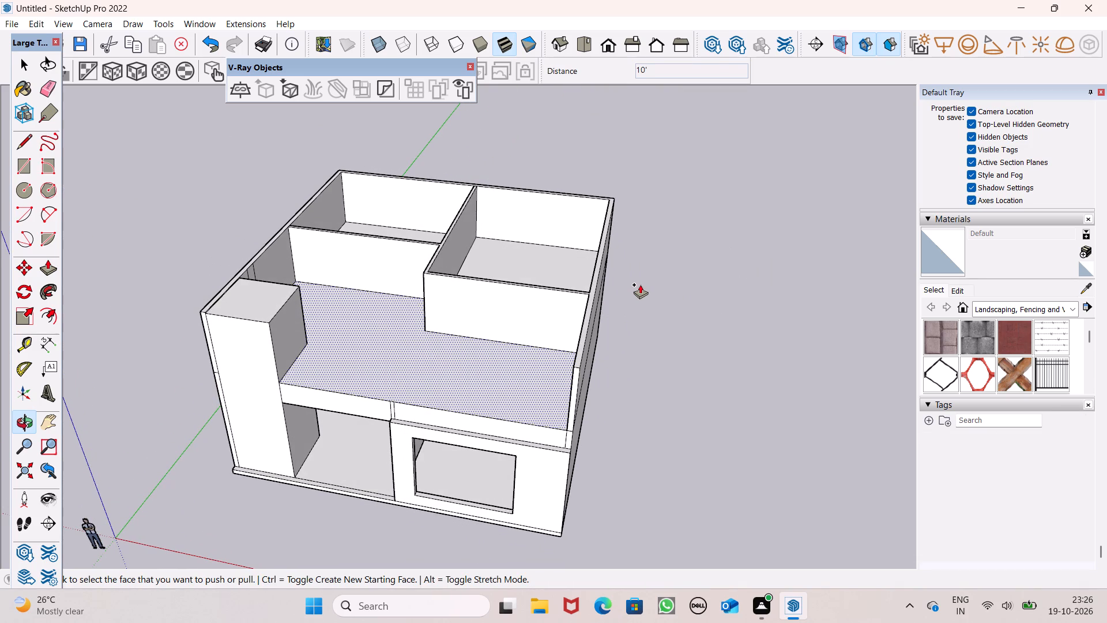
pyautogui.moveTo(559, 303); pyautogui.dragTo(610, 199, button='middle')
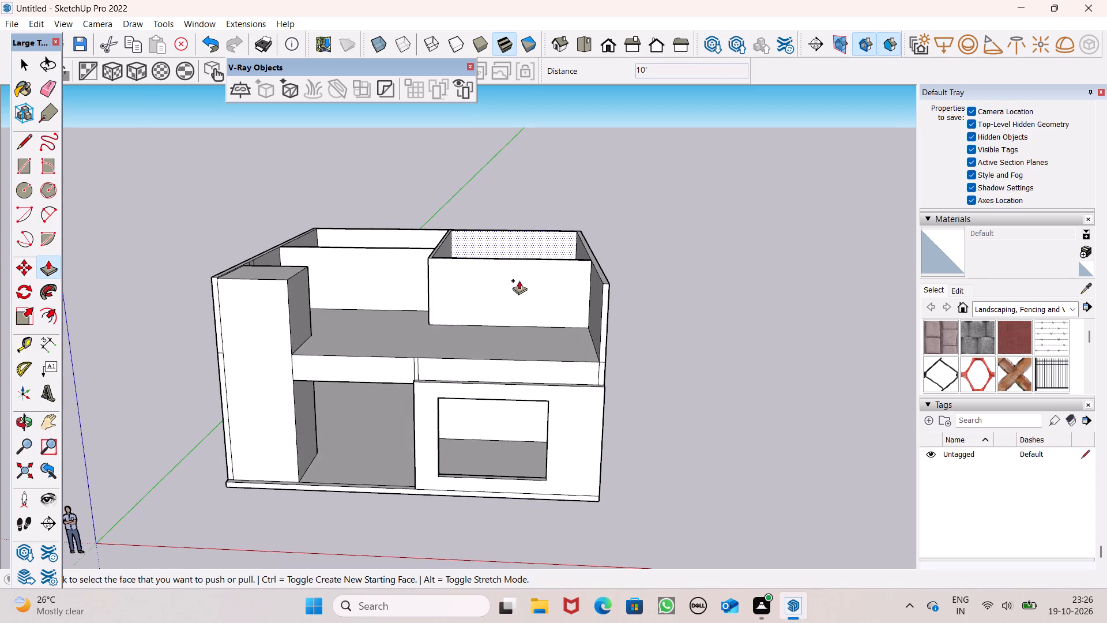
pyautogui.scroll(-2, 522, 283)
pyautogui.moveTo(556, 328); pyautogui.dragTo(594, 336, button='middle')
pyautogui.scroll(1, 592, 260)
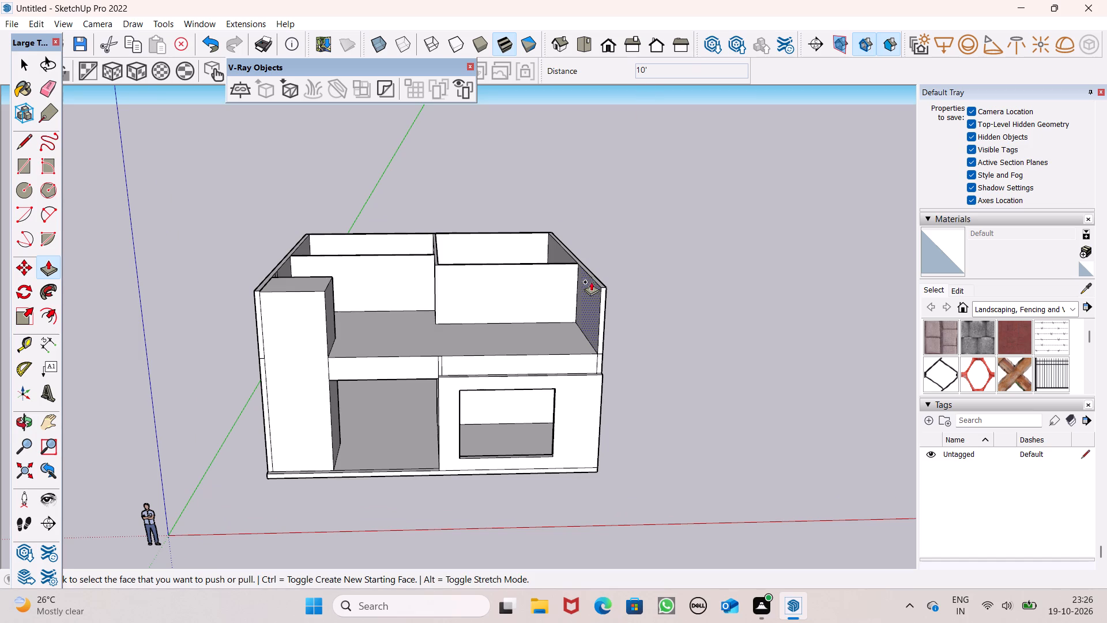
pyautogui.press('space')
pyautogui.scroll(-2, 640, 252)
pyautogui.moveTo(611, 290); pyautogui.dragTo(608, 393, button='middle')
pyautogui.scroll(8, 608, 393)
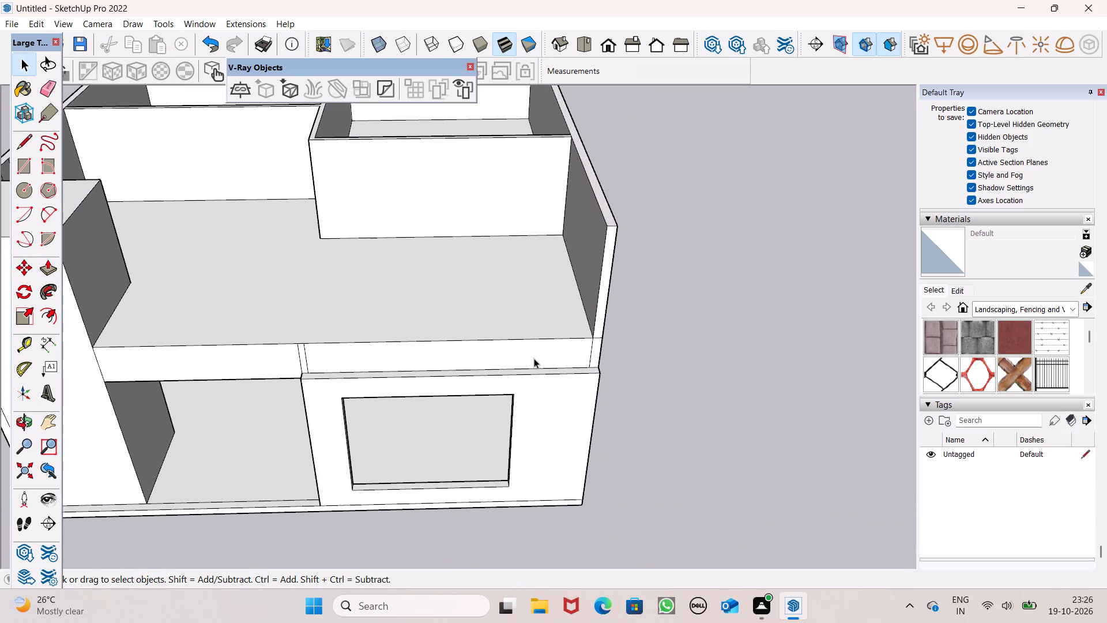
pyautogui.moveTo(530, 356); pyautogui.dragTo(515, 305, button='middle')
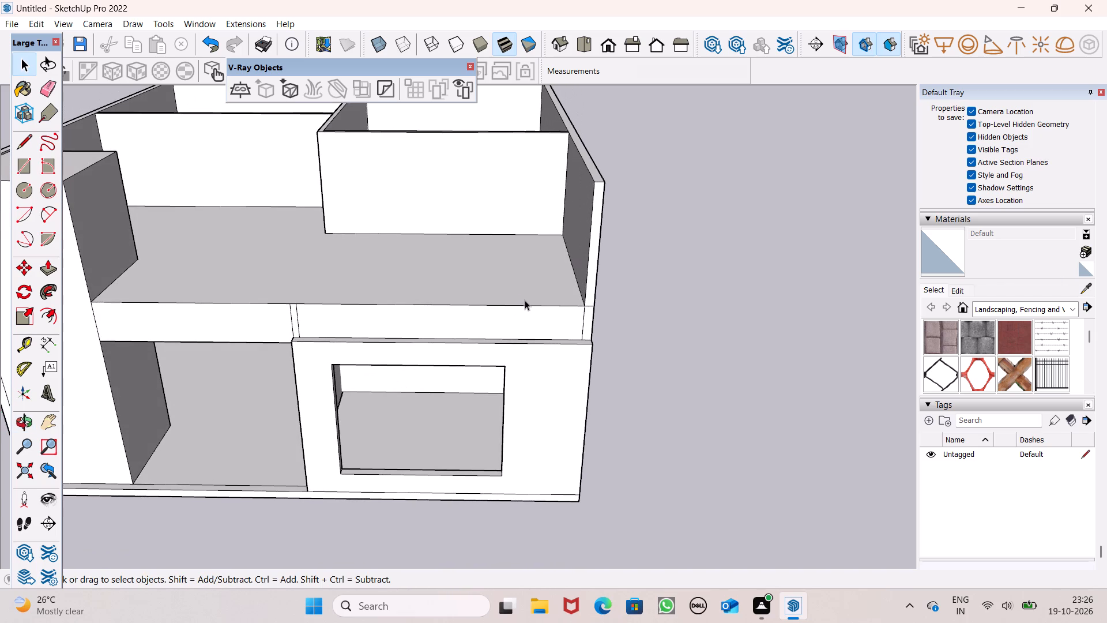
pyautogui.scroll(1, 506, 301)
pyautogui.moveTo(502, 302); pyautogui.dragTo(638, 237, button='middle')
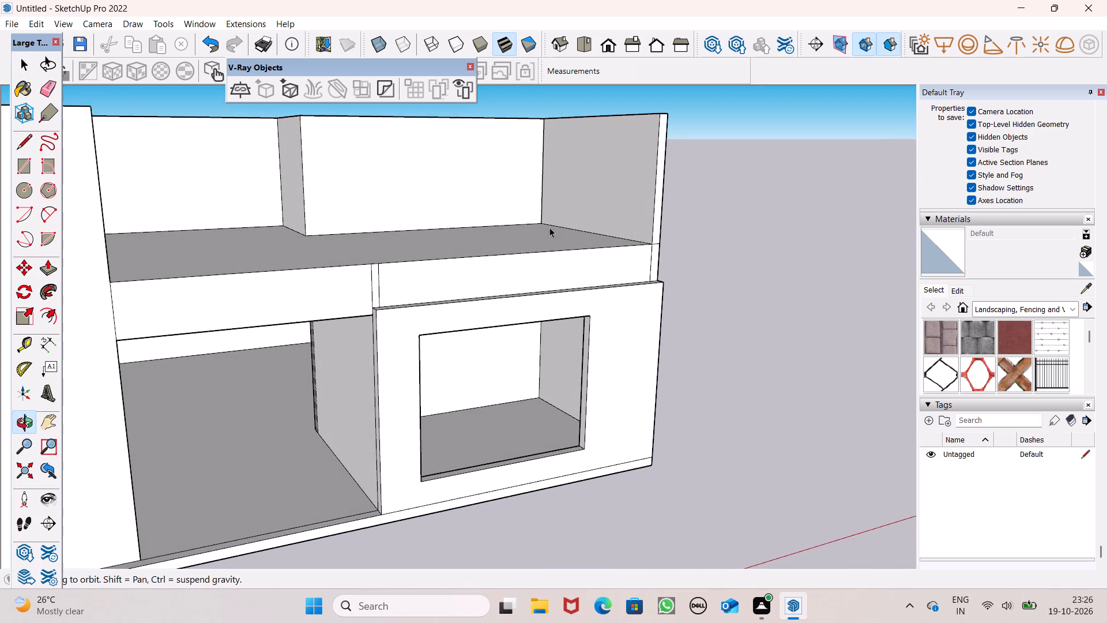
pyautogui.scroll(-2, 540, 224)
pyautogui.moveTo(523, 252); pyautogui.dragTo(518, 268, button='middle')
pyautogui.scroll(-3, 506, 251)
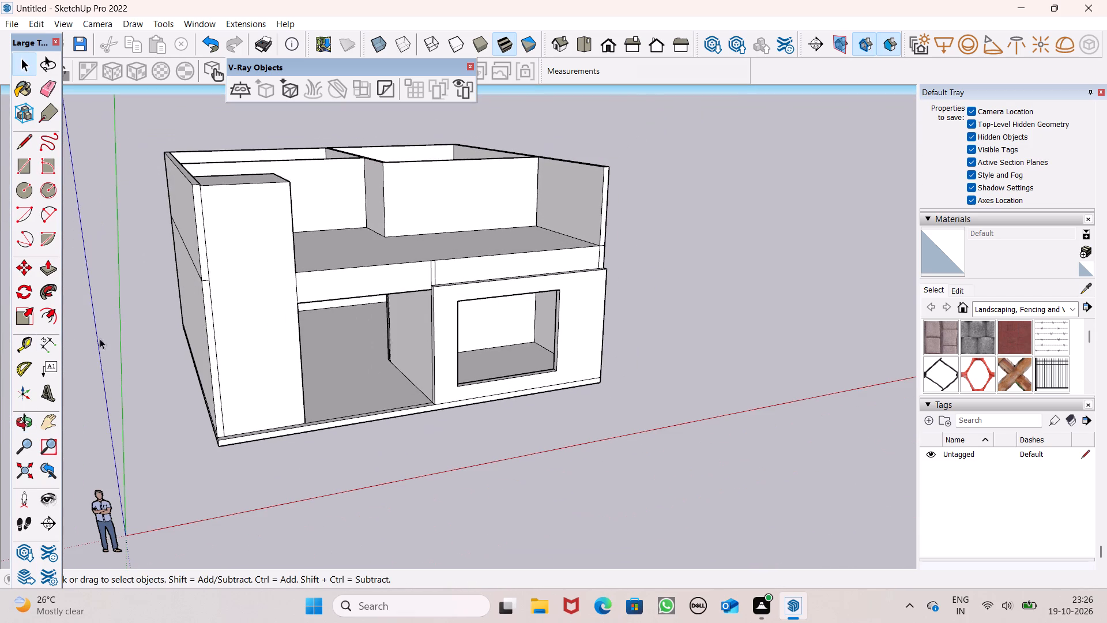
# Push/Pull the front edge face of the ground base slab forward about 11' 1".
pyautogui.click(47, 276)
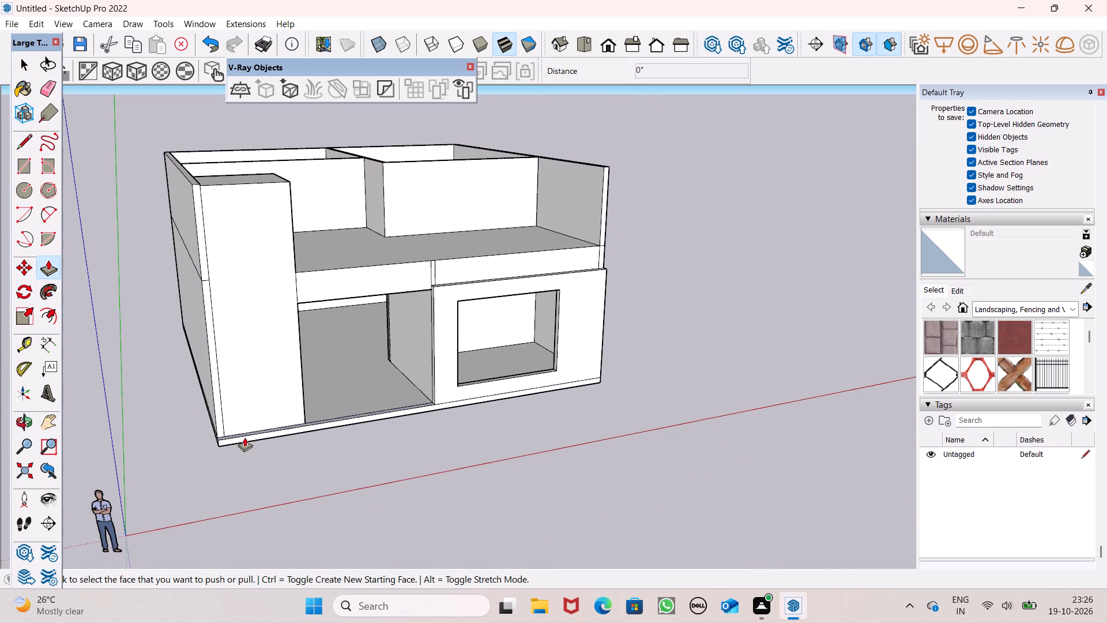
pyautogui.moveTo(244, 437); pyautogui.dragTo(285, 470)
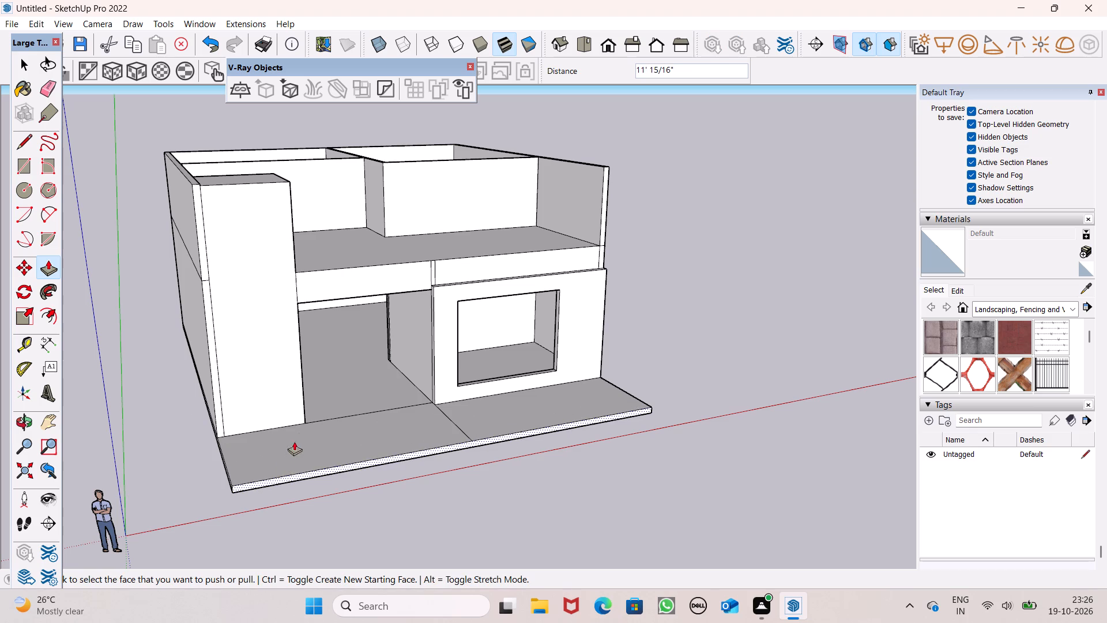
# Erase the pair of vertical lines splitting the first-floor slab's front band above the window wall's inner edge.
pyautogui.scroll(-2, 298, 433)
pyautogui.moveTo(360, 432); pyautogui.dragTo(292, 492, button='middle')
pyautogui.scroll(6, 336, 399)
pyautogui.moveTo(37, 88); pyautogui.dragTo(44, 90)
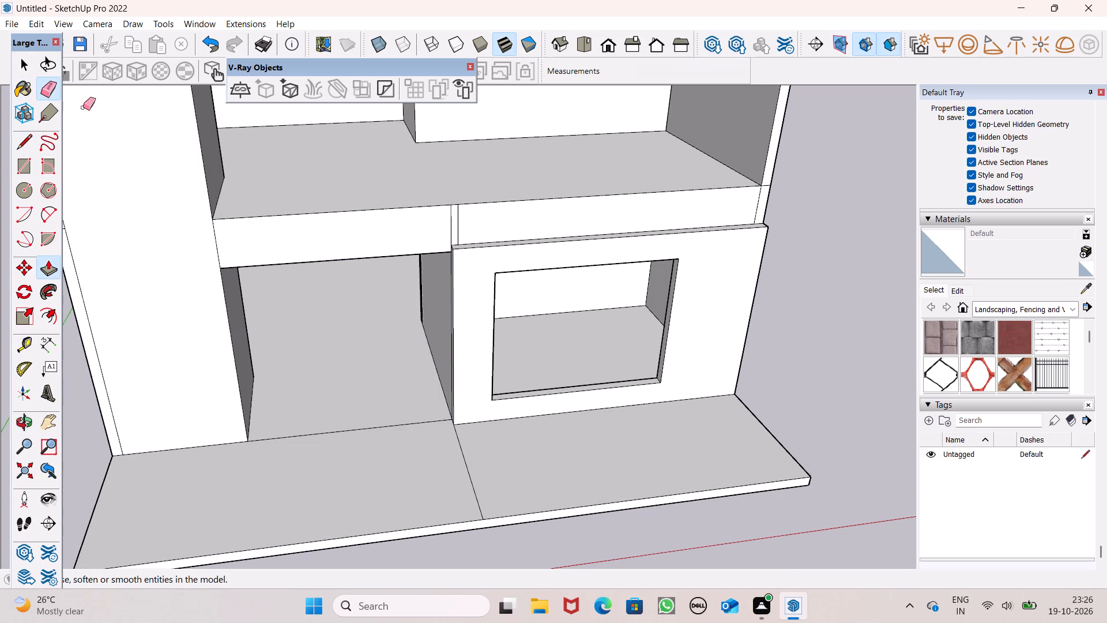
pyautogui.scroll(5, 406, 226)
pyautogui.moveTo(474, 230); pyautogui.dragTo(460, 238)
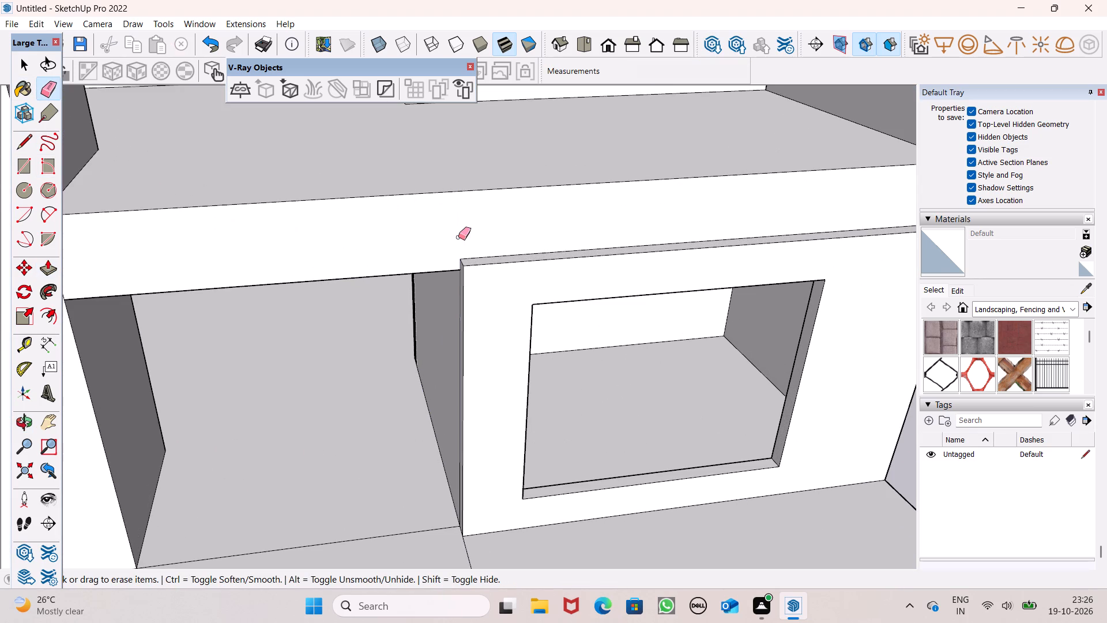
# Push/Pull the first-floor slab's front band outward about 3' 1 1/2" to form an overhang above the entrance and window wall.
pyautogui.scroll(-7, 396, 198)
pyautogui.moveTo(431, 233); pyautogui.dragTo(428, 258, button='middle')
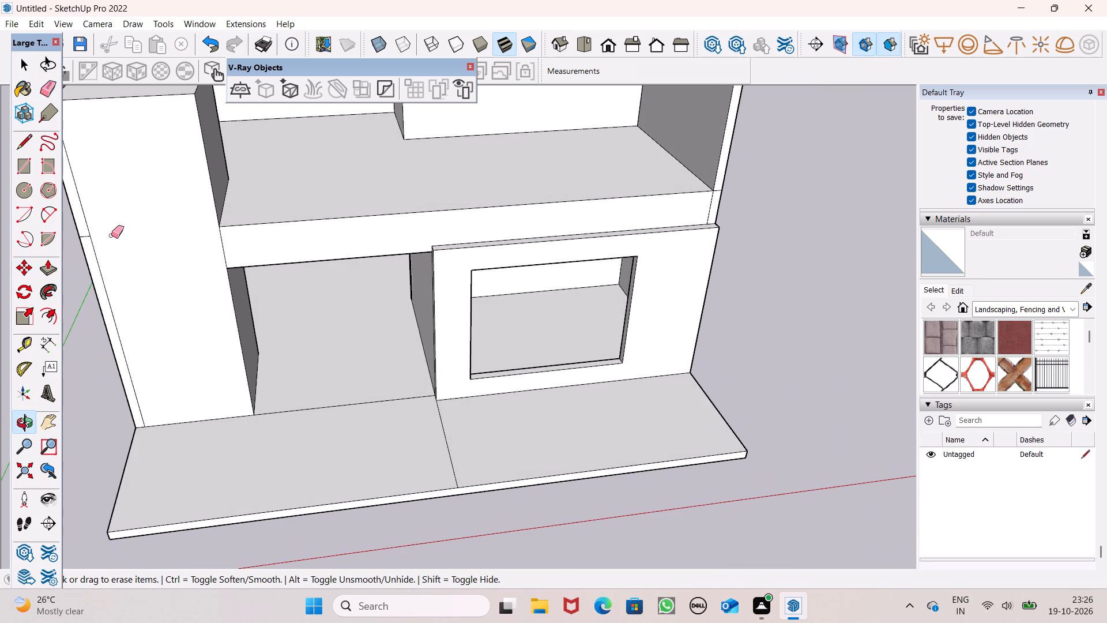
pyautogui.moveTo(49, 267); pyautogui.dragTo(58, 267)
pyautogui.moveTo(394, 241); pyautogui.dragTo(399, 250)
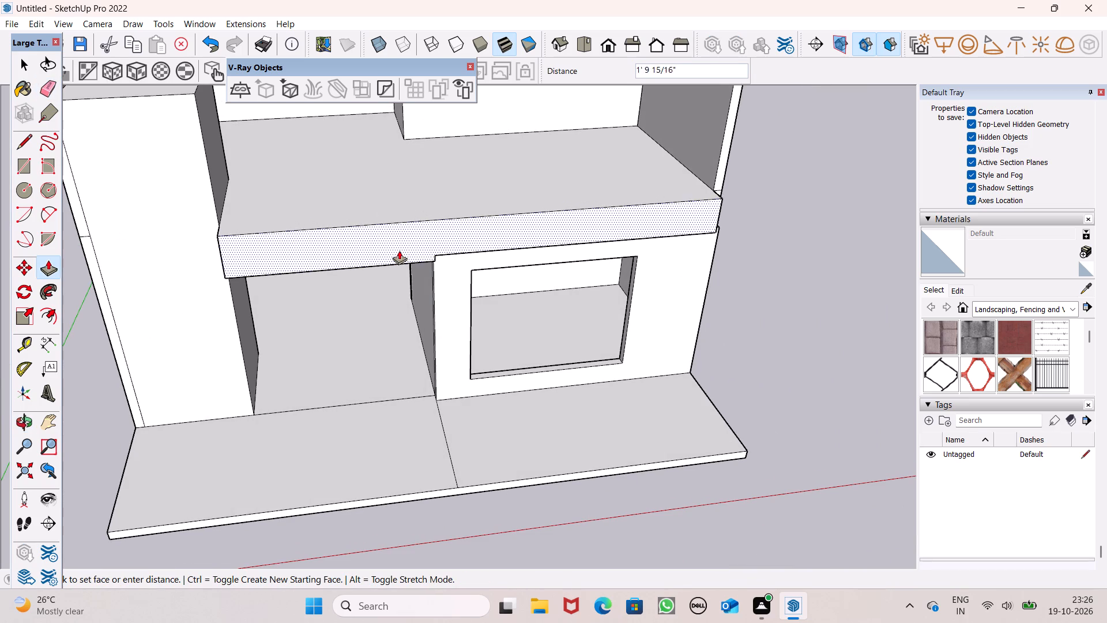
pyautogui.moveTo(399, 250); pyautogui.dragTo(400, 258)
# Examine the overhang's underside, its ends and its junction with the window wall.
pyautogui.scroll(1, 466, 283)
pyautogui.moveTo(466, 280); pyautogui.dragTo(437, 82, button='middle')
pyautogui.scroll(2, 548, 173)
pyautogui.moveTo(510, 194); pyautogui.dragTo(483, 132, button='middle')
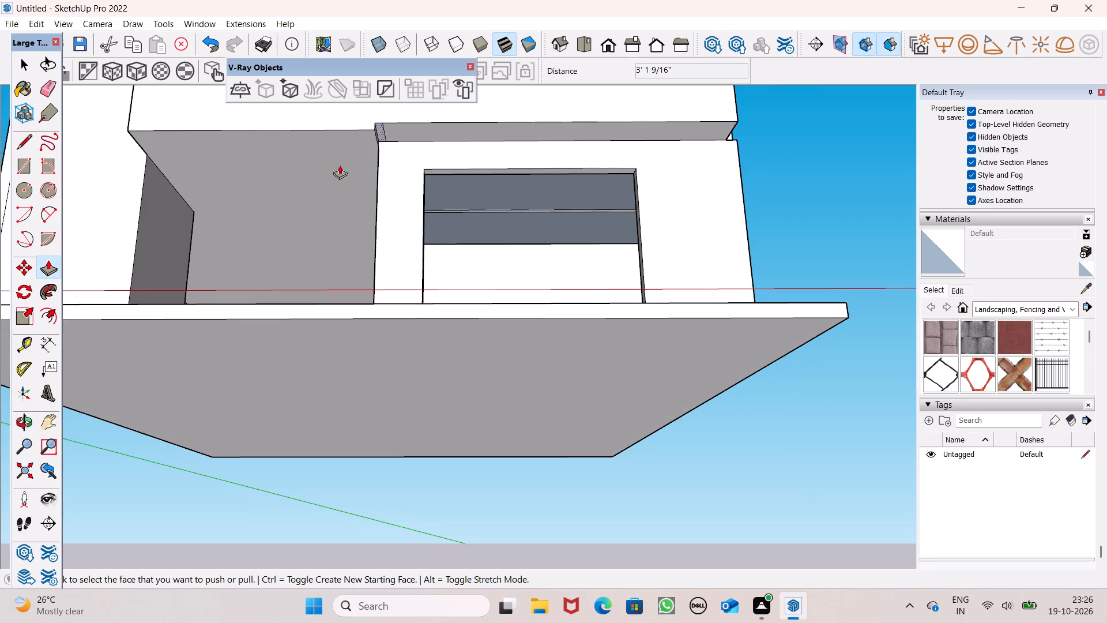
pyautogui.scroll(-1, 338, 167)
pyautogui.scroll(-2, 401, 158)
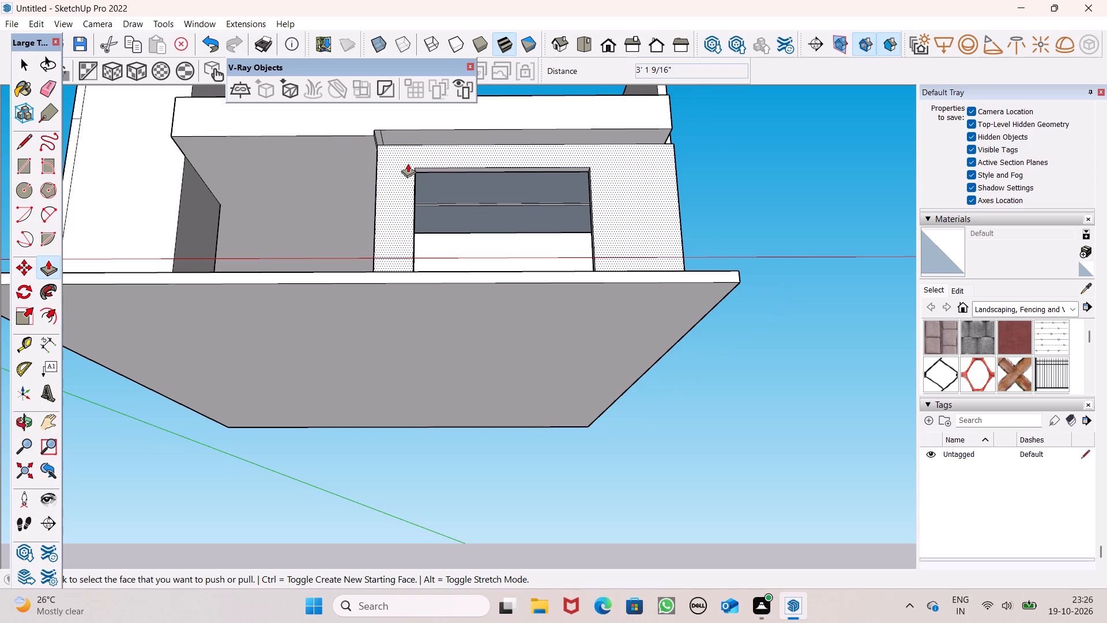
pyautogui.scroll(-2, 406, 175)
pyautogui.moveTo(394, 231); pyautogui.dragTo(584, 399, button='middle')
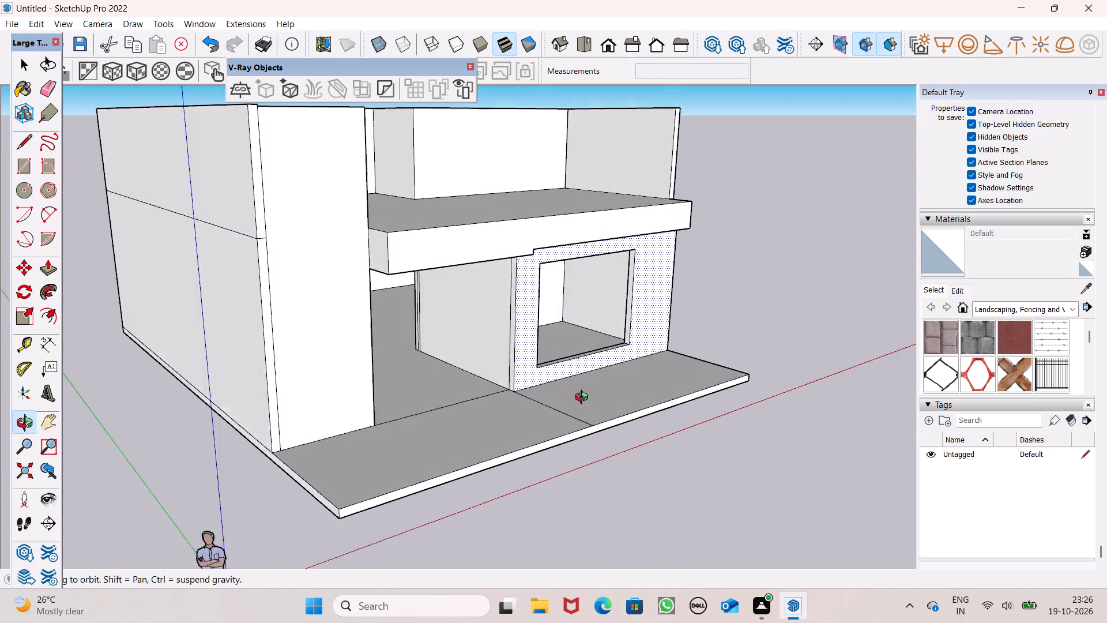
pyautogui.moveTo(584, 399); pyautogui.dragTo(338, 309, button='middle')
pyautogui.scroll(4, 319, 174)
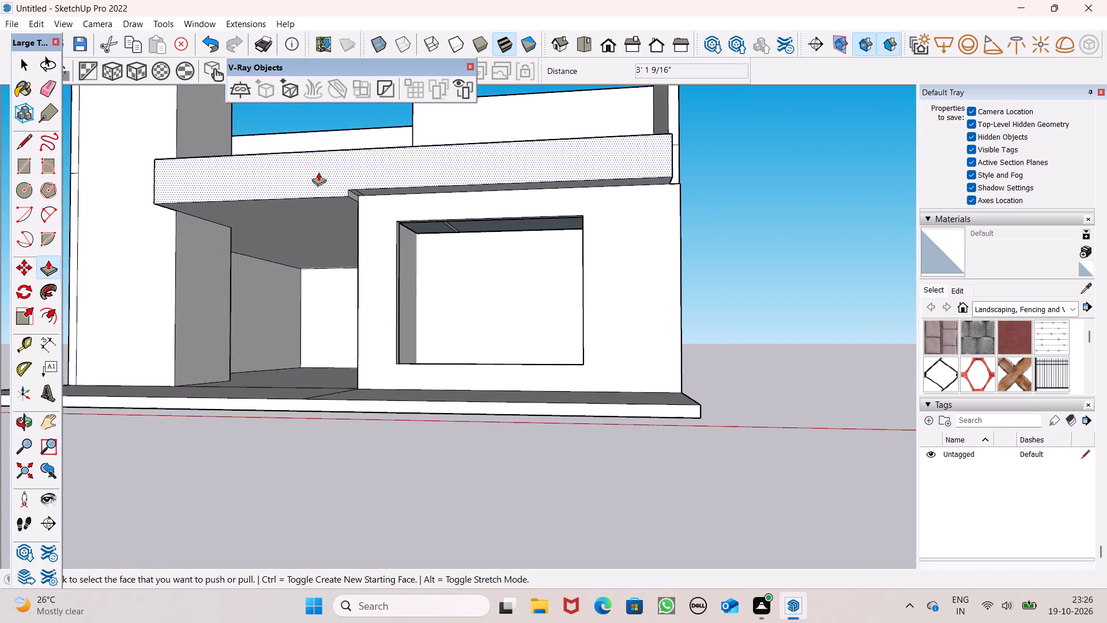
pyautogui.moveTo(322, 204); pyautogui.dragTo(556, 287, button='middle')
pyautogui.scroll(1, 495, 253)
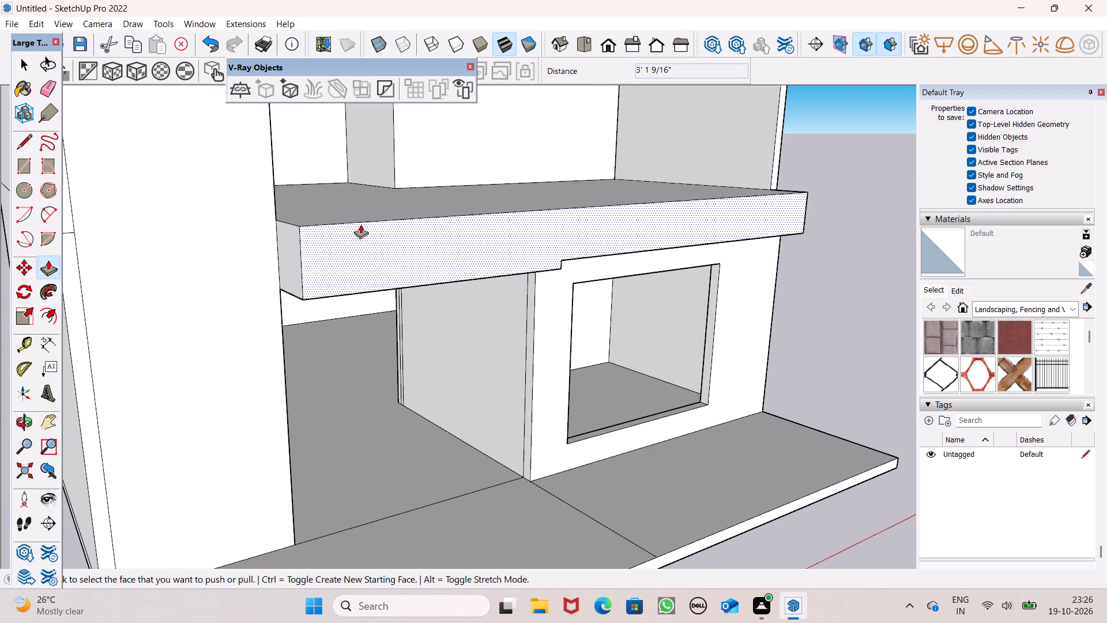
# Push/Pull the front face of the first-floor overhang outward by about 6 1/8".
pyautogui.moveTo(250, 238); pyautogui.dragTo(332, 293, button='middle')
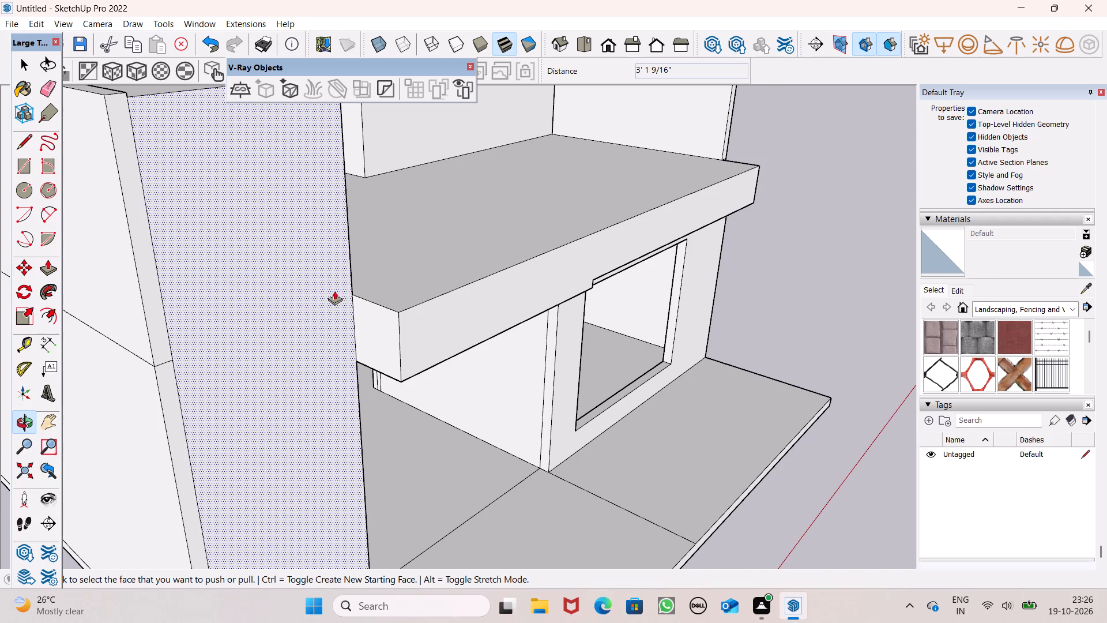
pyautogui.moveTo(434, 340); pyautogui.dragTo(440, 347)
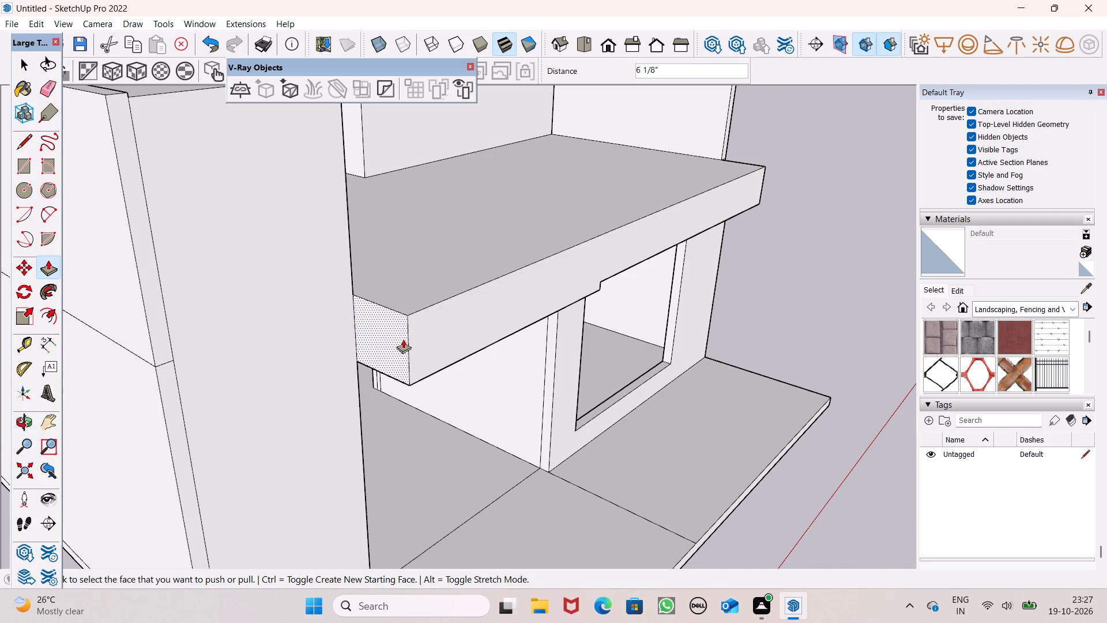
# Push/Pull the overhang's entrance-side end face outward across the front pillar by about 2' 10 3/4", plus about 10 1/4" more.
pyautogui.moveTo(394, 337); pyautogui.dragTo(342, 352)
pyautogui.scroll(-2, 340, 308)
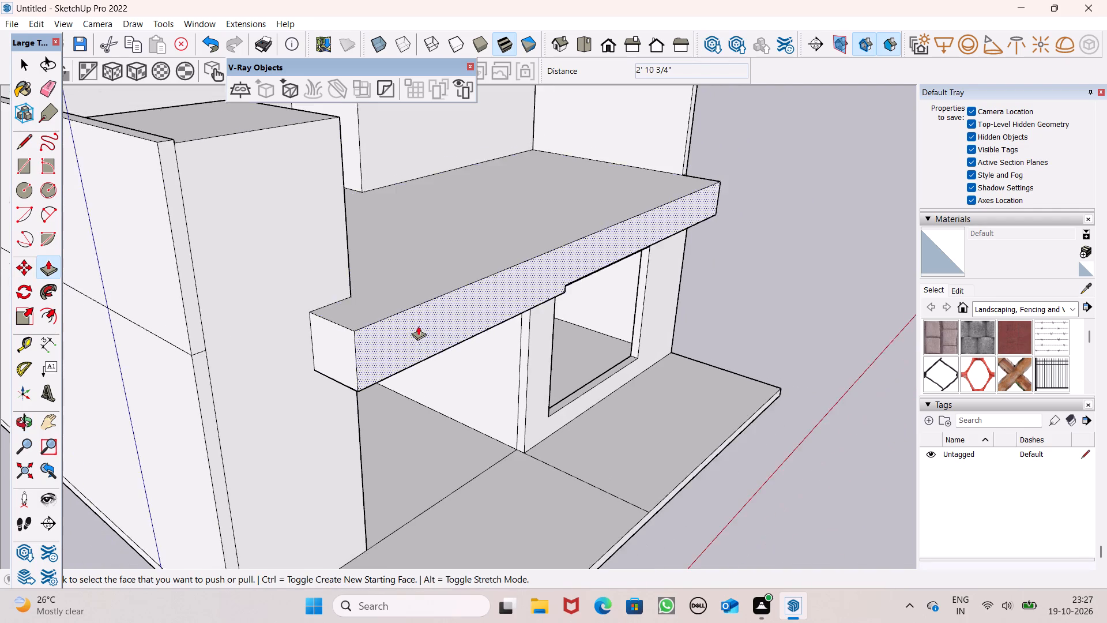
pyautogui.moveTo(421, 331); pyautogui.dragTo(277, 324, button='middle')
pyautogui.scroll(-3, 293, 265)
pyautogui.moveTo(323, 303); pyautogui.dragTo(259, 298, button='middle')
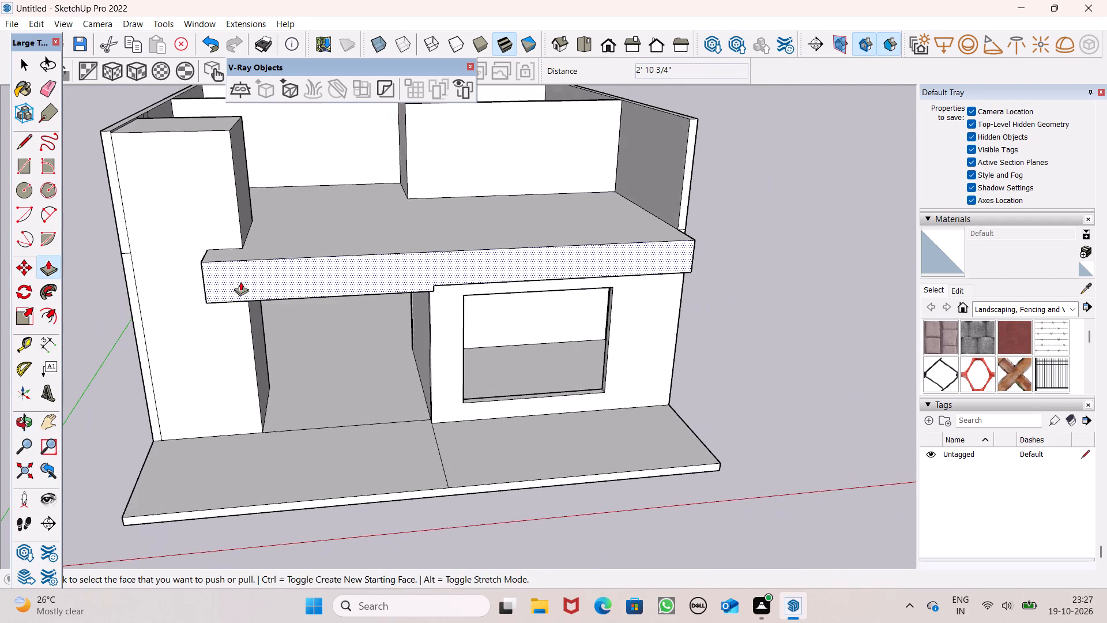
pyautogui.moveTo(226, 282); pyautogui.dragTo(366, 258, button='middle')
pyautogui.moveTo(286, 281); pyautogui.dragTo(275, 282)
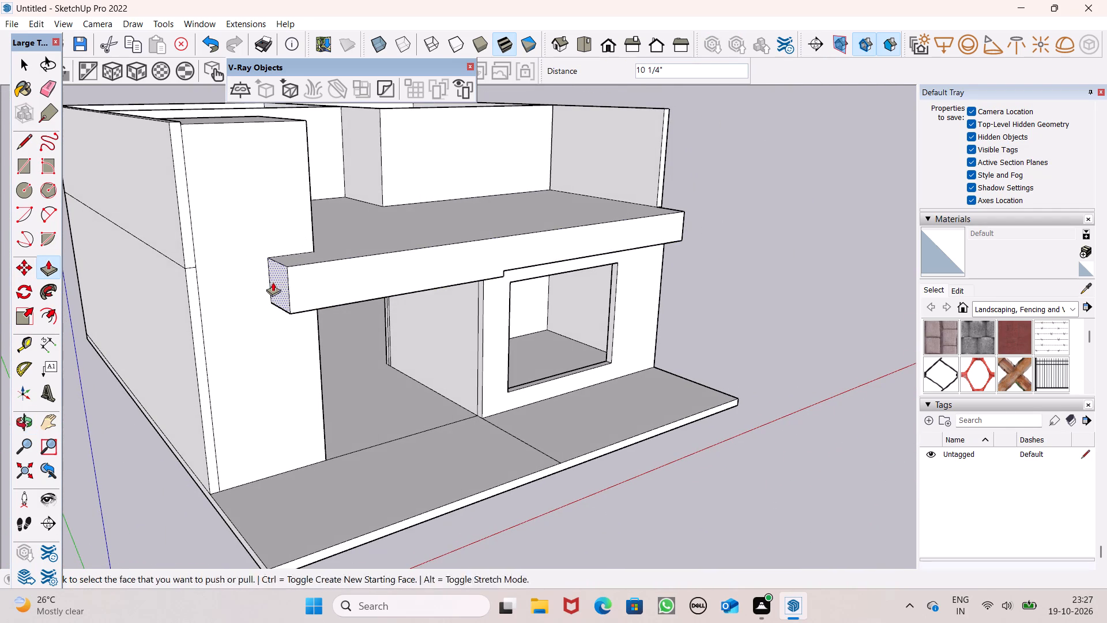
# Erase the short line across the recessed underside strip of the overhang, near the window wall's inner corner.
pyautogui.scroll(-1, 427, 293)
pyautogui.moveTo(451, 328); pyautogui.dragTo(311, 260, button='middle')
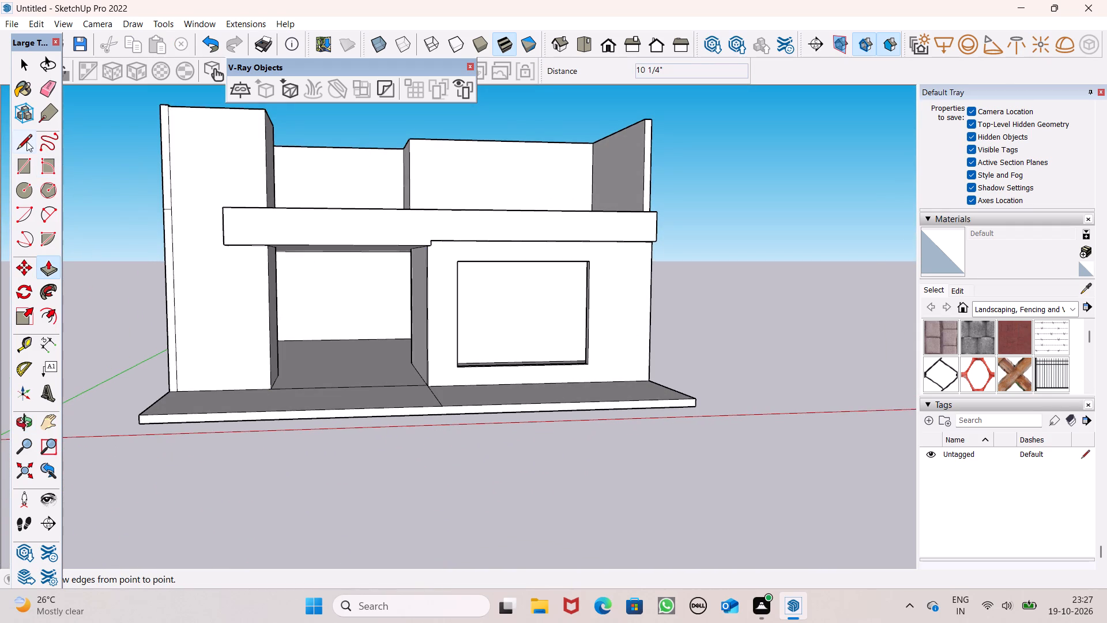
pyautogui.moveTo(435, 256); pyautogui.dragTo(375, 119, button='middle')
pyautogui.scroll(1, 288, 107)
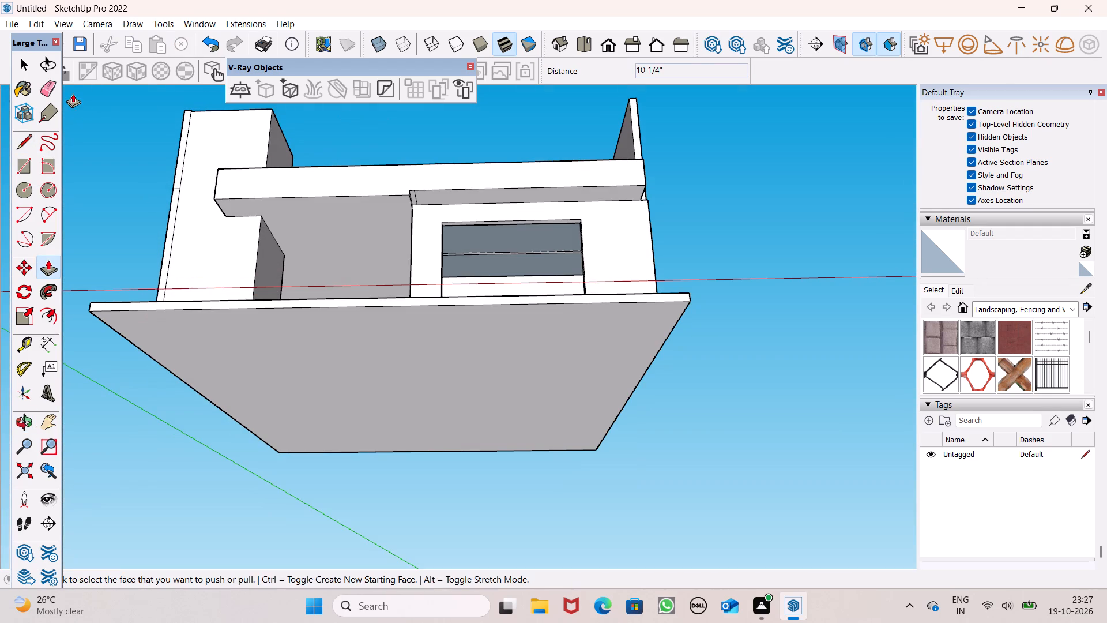
pyautogui.click(48, 83)
pyautogui.scroll(5, 400, 147)
pyautogui.scroll(6, 522, 196)
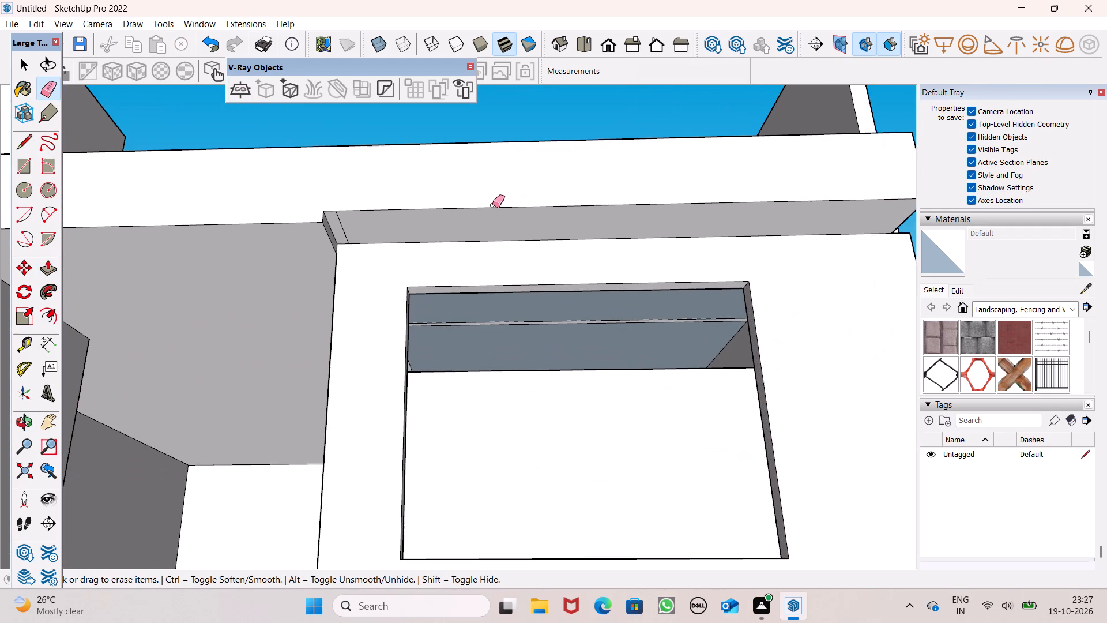
pyautogui.click(338, 230)
pyautogui.click(340, 226)
# Push/Pull the recessed underside strip above the window wall down 6", level with the rest of the overhang's underside.
pyautogui.click(48, 272)
pyautogui.moveTo(379, 219); pyautogui.dragTo(347, 231)
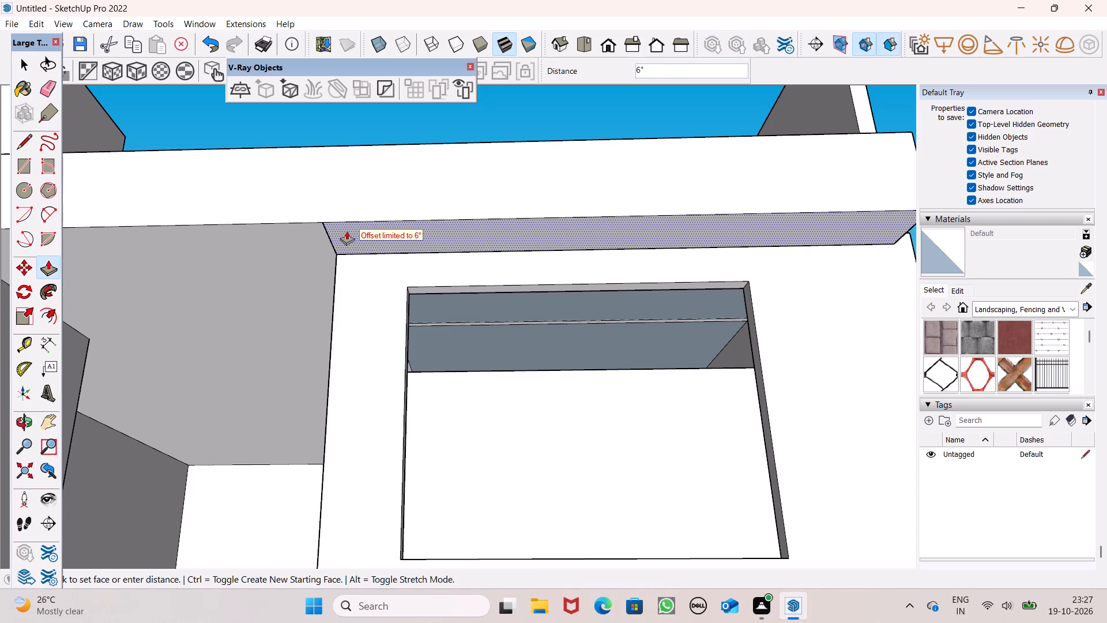
pyautogui.moveTo(347, 231); pyautogui.dragTo(300, 232)
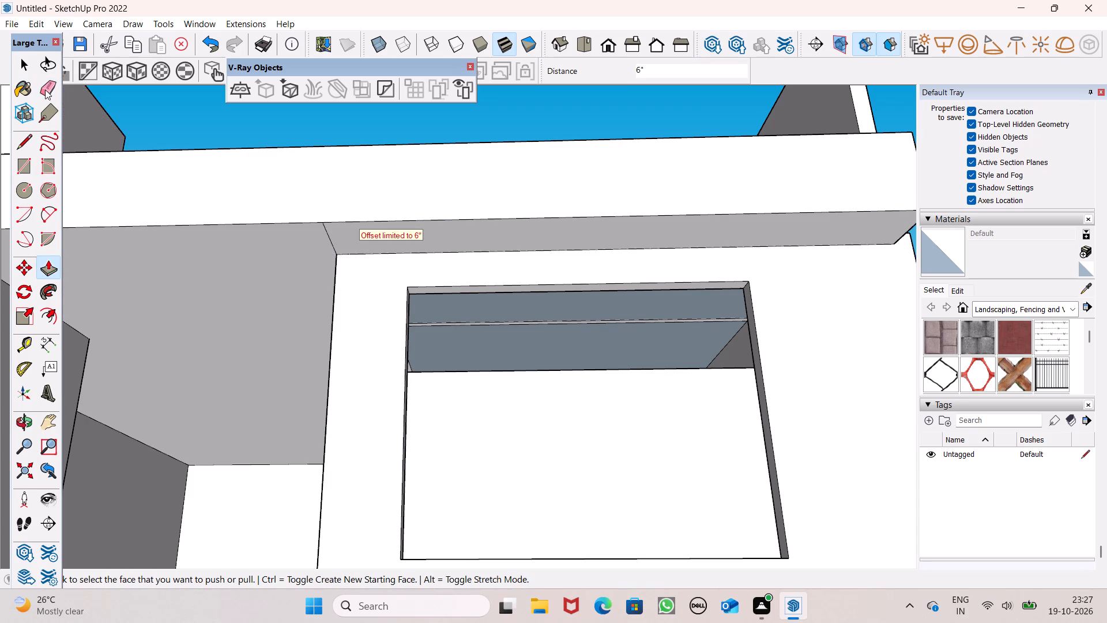
# Erase the dividing line between the two underside faces of the overhang beside the window wall.
pyautogui.click(45, 89)
pyautogui.click(324, 238)
pyautogui.moveTo(337, 236); pyautogui.dragTo(323, 237)
# Push/Pull the overhang's end face on the window-wall side outward 9", flush with the outer side wall.
pyautogui.scroll(-9, 310, 225)
pyautogui.moveTo(384, 290); pyautogui.dragTo(302, 321, button='middle')
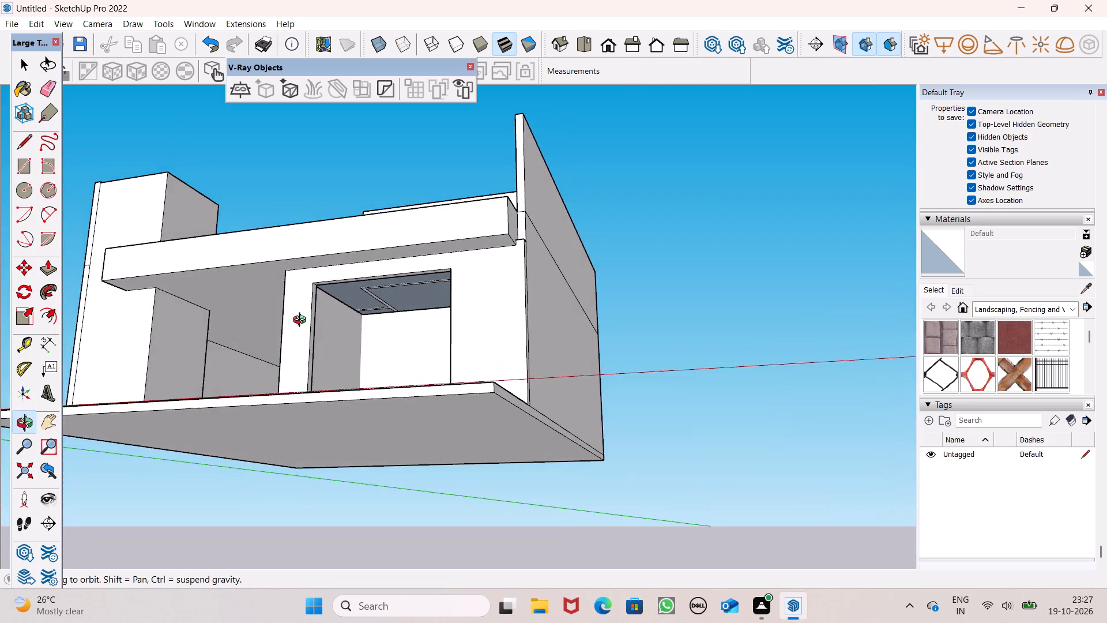
pyautogui.moveTo(302, 321); pyautogui.dragTo(247, 399, button='middle')
pyautogui.moveTo(397, 366); pyautogui.dragTo(361, 459, button='middle')
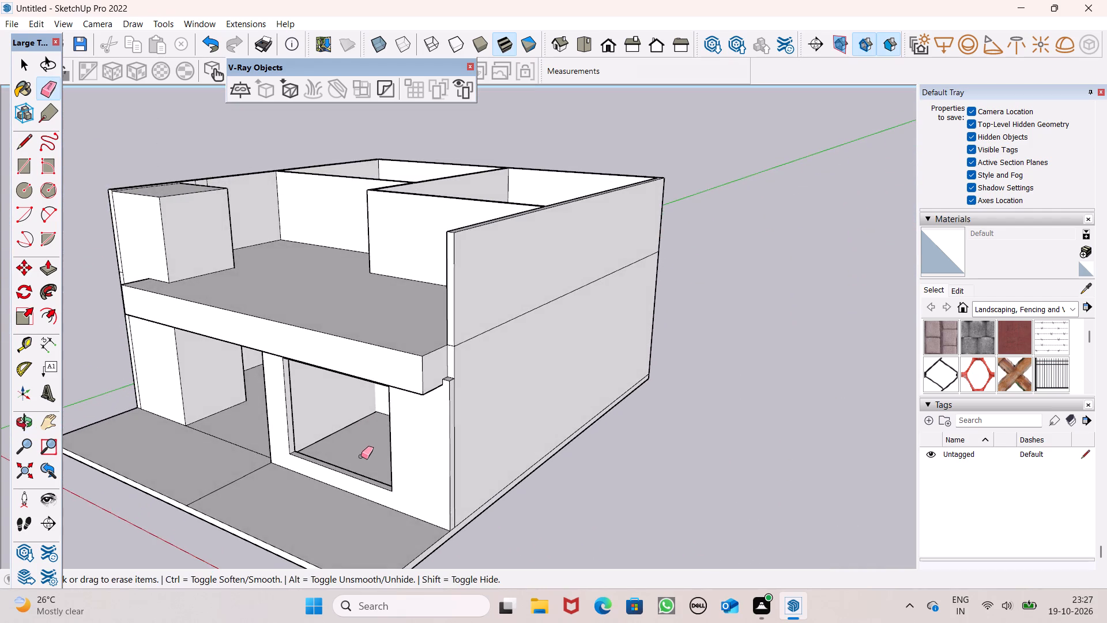
pyautogui.scroll(6, 435, 444)
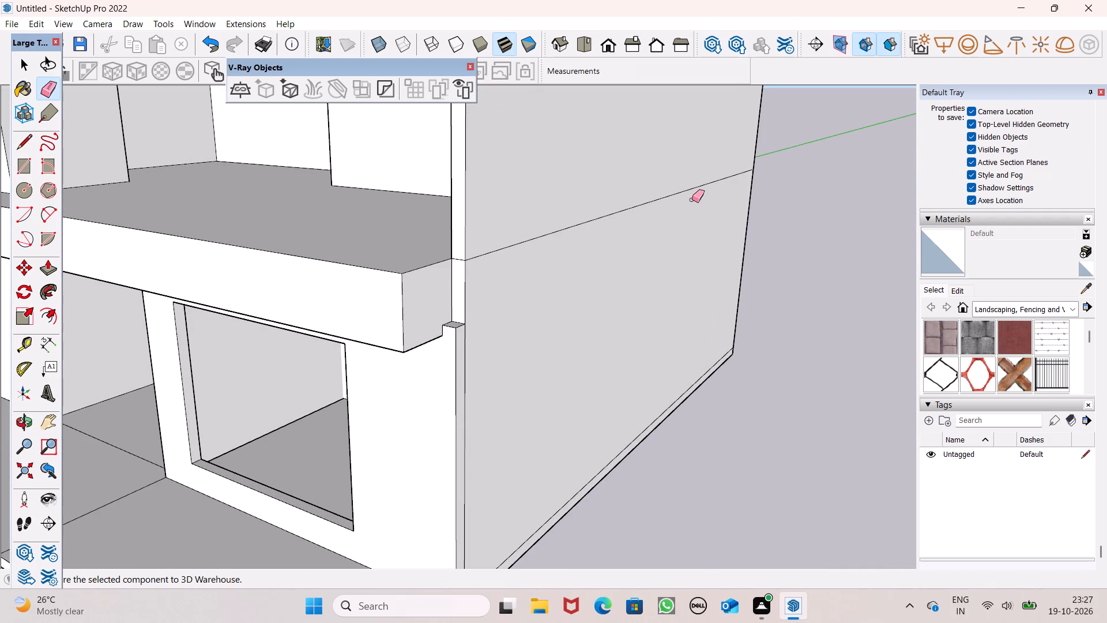
pyautogui.scroll(-1, 631, 337)
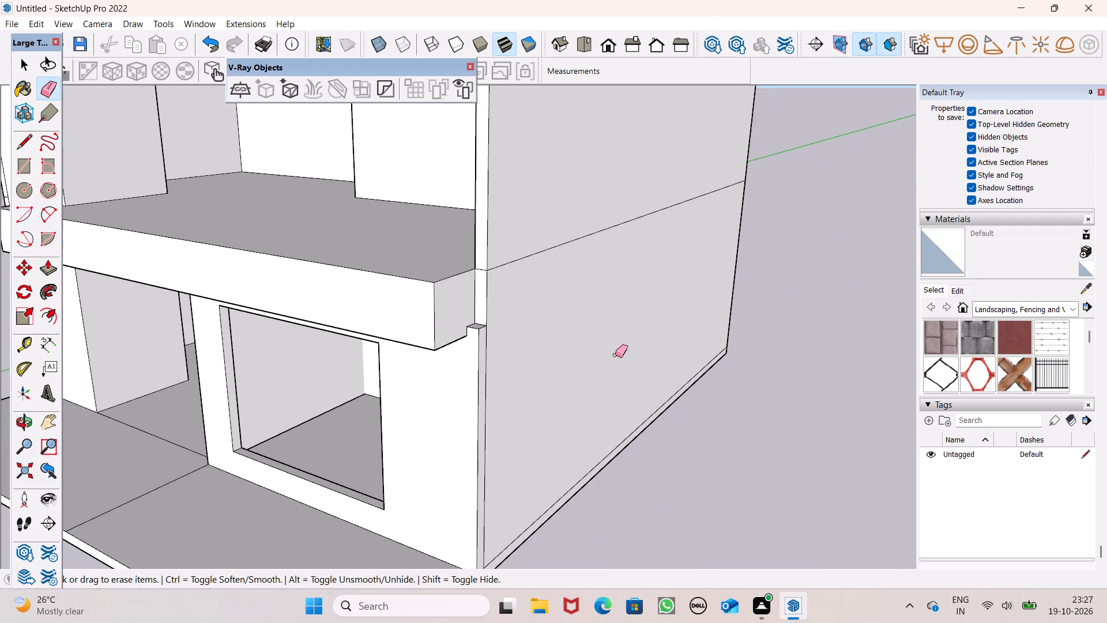
pyautogui.moveTo(612, 361); pyautogui.dragTo(578, 392, button='middle')
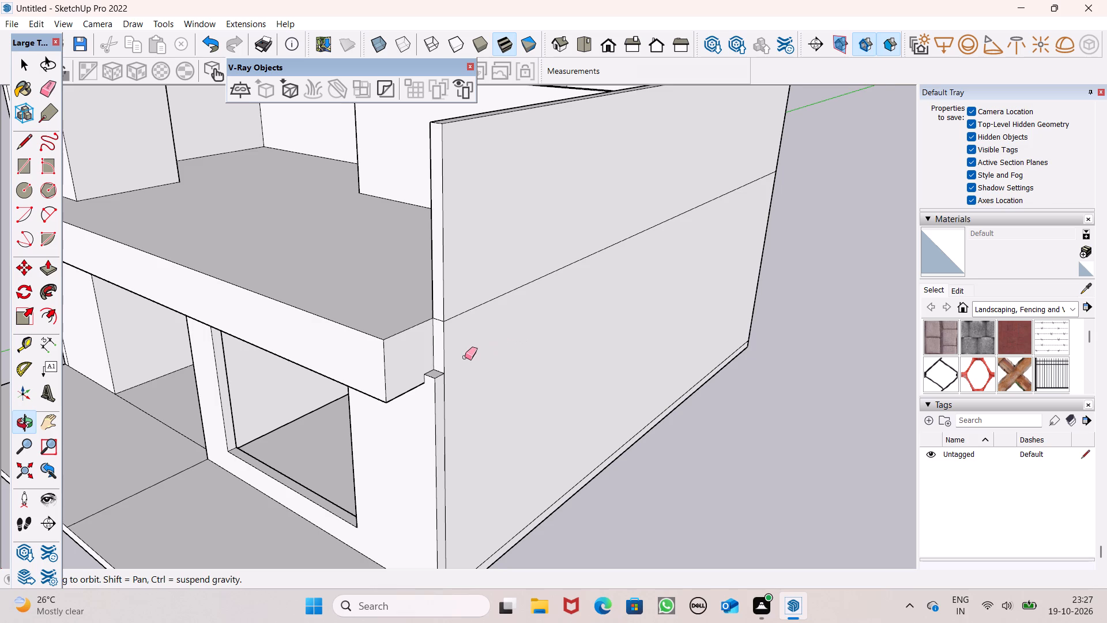
pyautogui.moveTo(463, 357); pyautogui.dragTo(484, 352, button='middle')
pyautogui.scroll(-3, 459, 340)
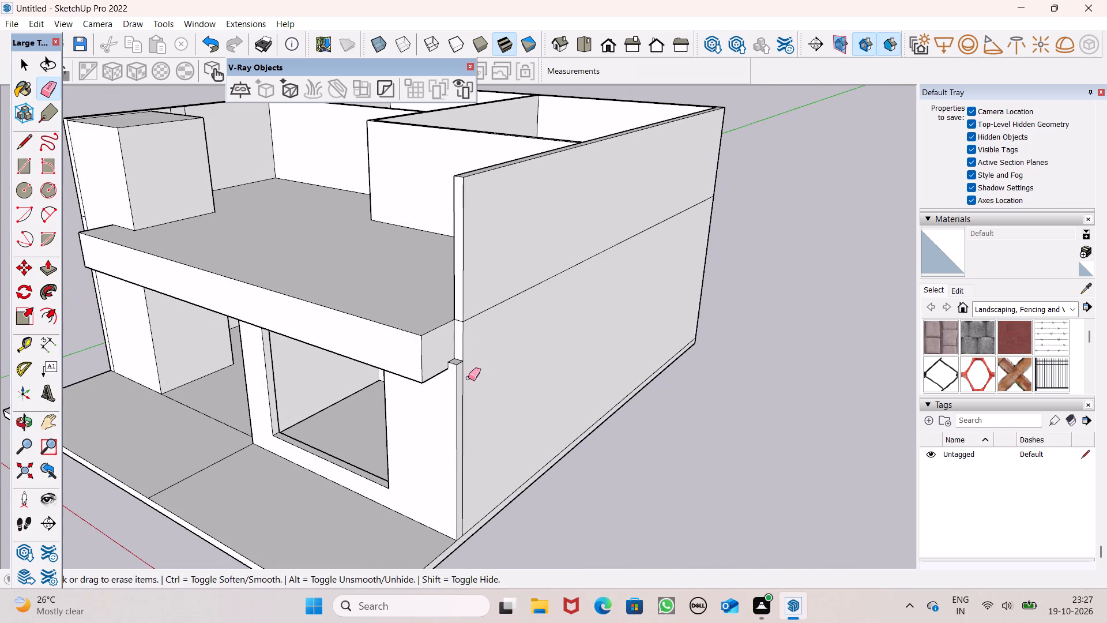
pyautogui.moveTo(468, 378); pyautogui.dragTo(489, 380, button='middle')
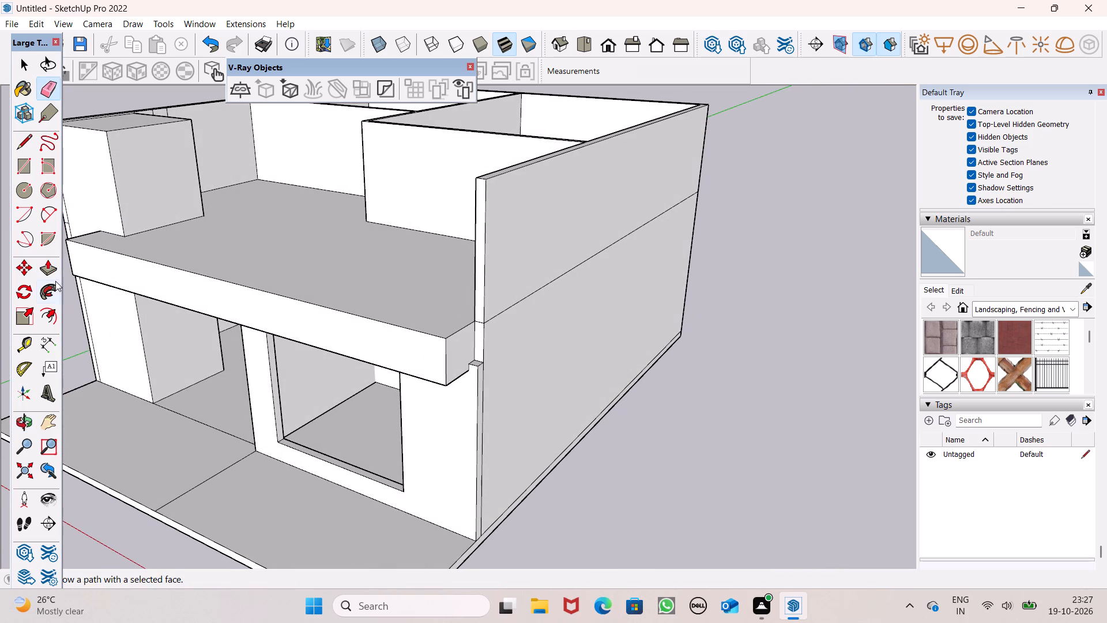
pyautogui.click(47, 275)
pyautogui.scroll(-2, 303, 307)
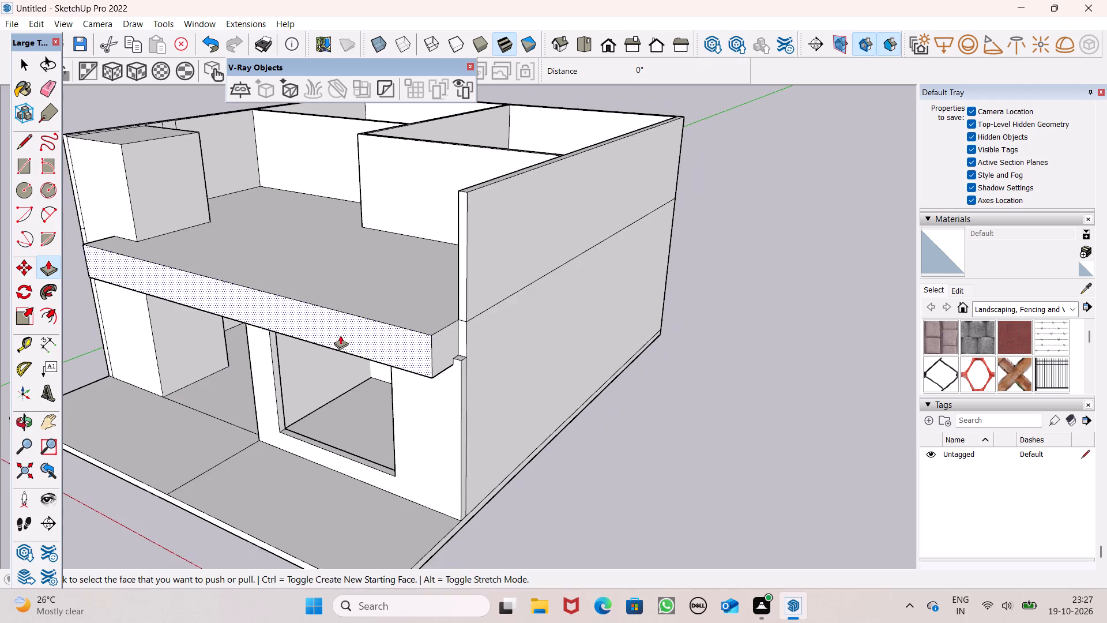
pyautogui.moveTo(340, 335); pyautogui.dragTo(305, 358, button='middle')
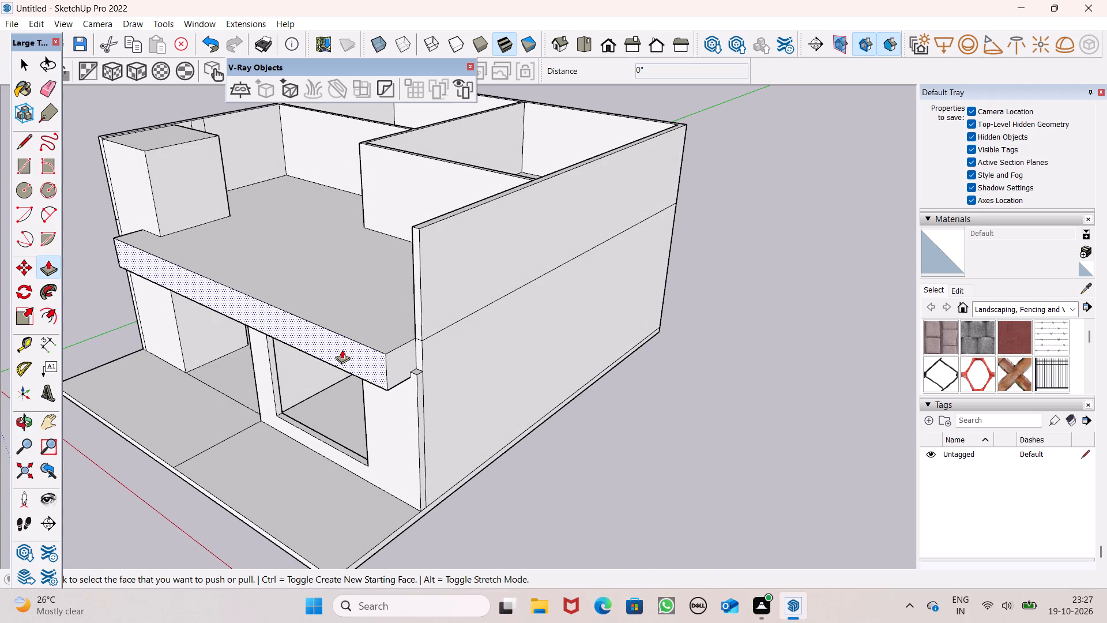
pyautogui.scroll(2, 342, 350)
pyautogui.moveTo(348, 358); pyautogui.dragTo(342, 374, button='middle')
pyautogui.scroll(3, 375, 371)
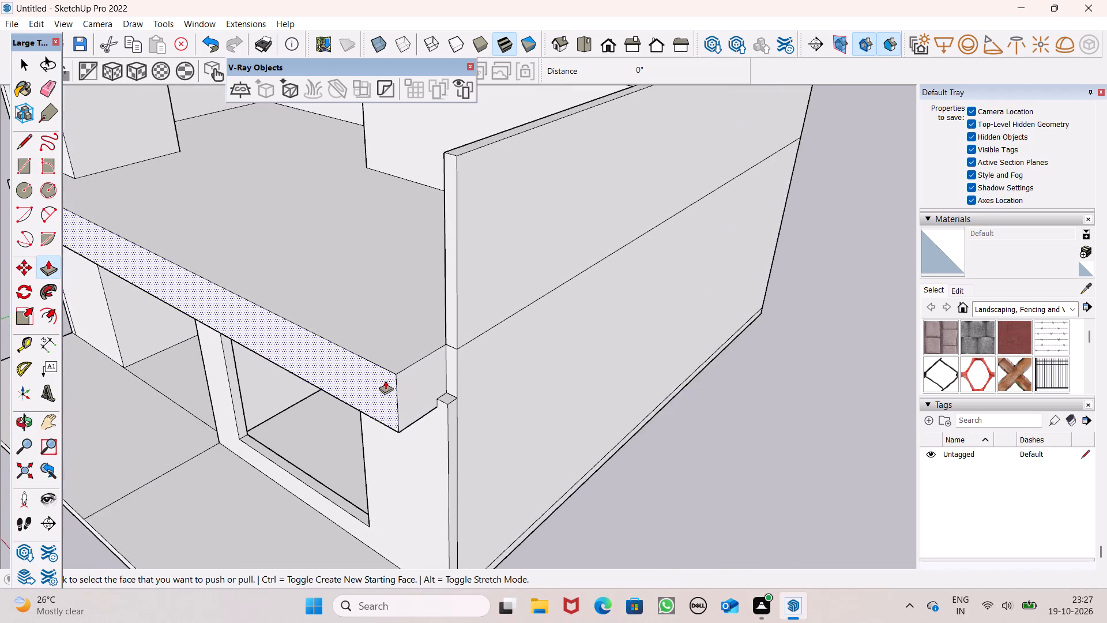
pyautogui.scroll(2, 385, 380)
pyautogui.moveTo(422, 399); pyautogui.dragTo(436, 414)
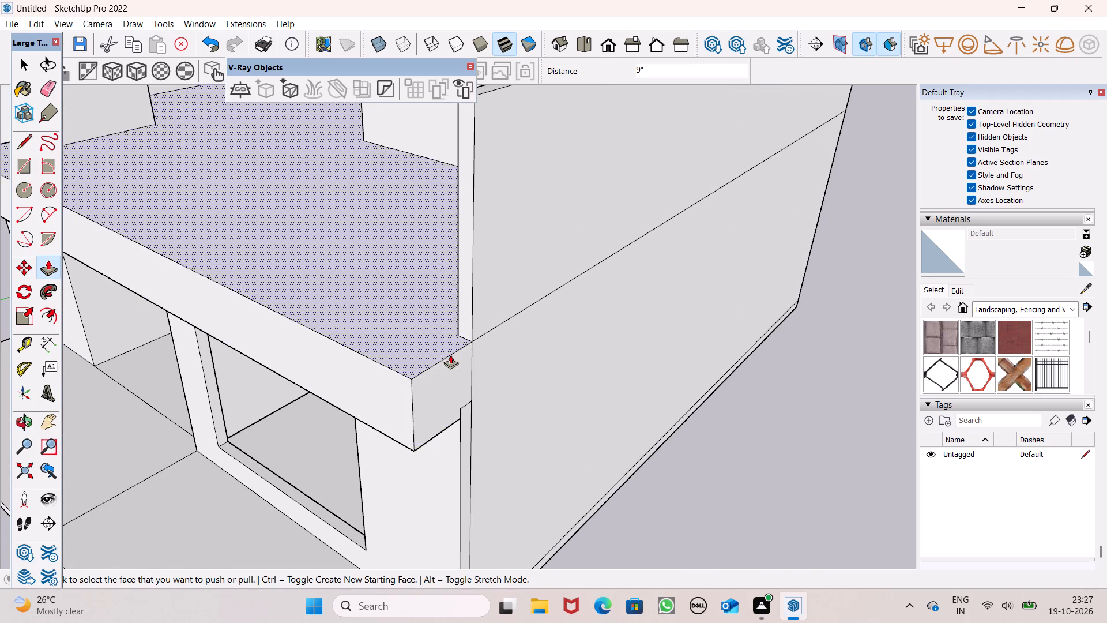
# Erase the leftover short notch edges where the overhang's end meets the front corner of the outer side wall.
pyautogui.scroll(-3, 450, 355)
pyautogui.moveTo(465, 395); pyautogui.dragTo(426, 393, button='middle')
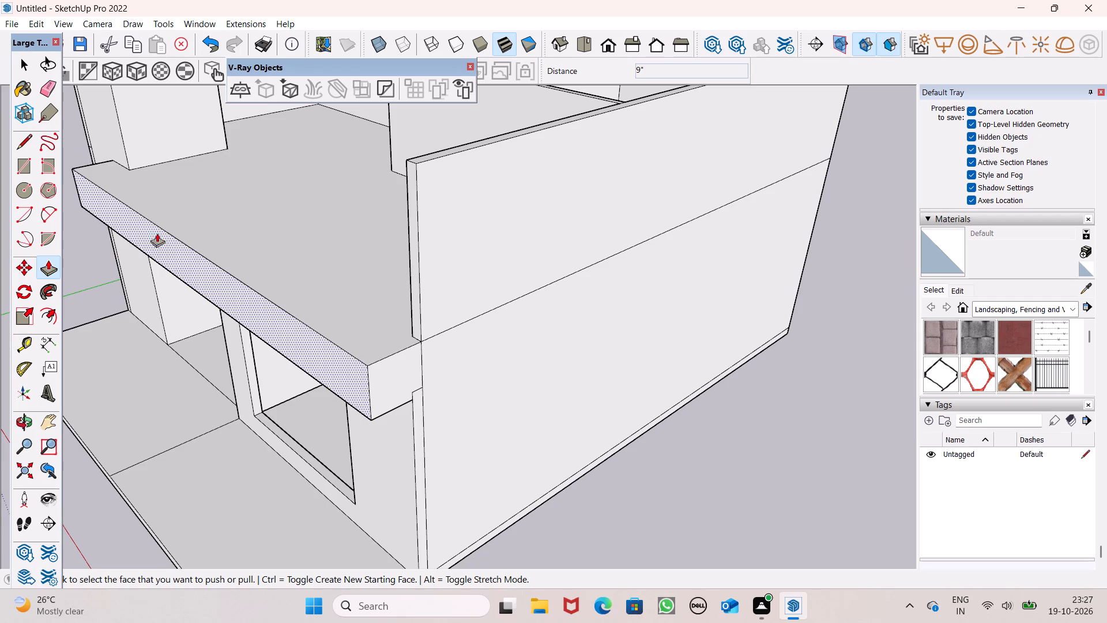
pyautogui.click(48, 93)
pyautogui.scroll(1, 308, 414)
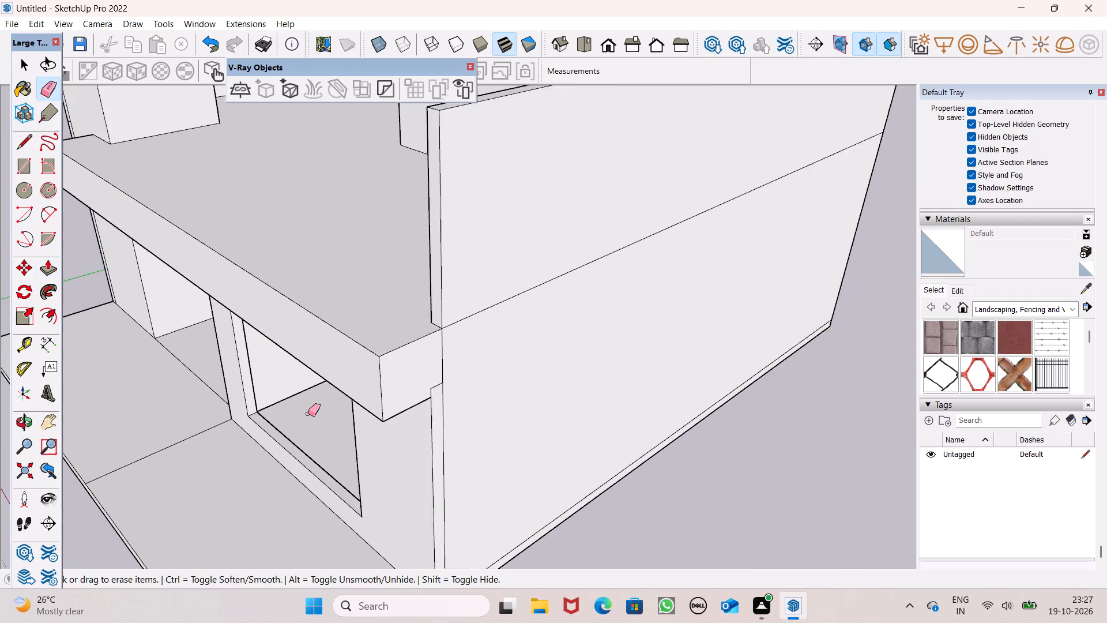
pyautogui.scroll(4, 308, 414)
pyautogui.scroll(-1, 307, 396)
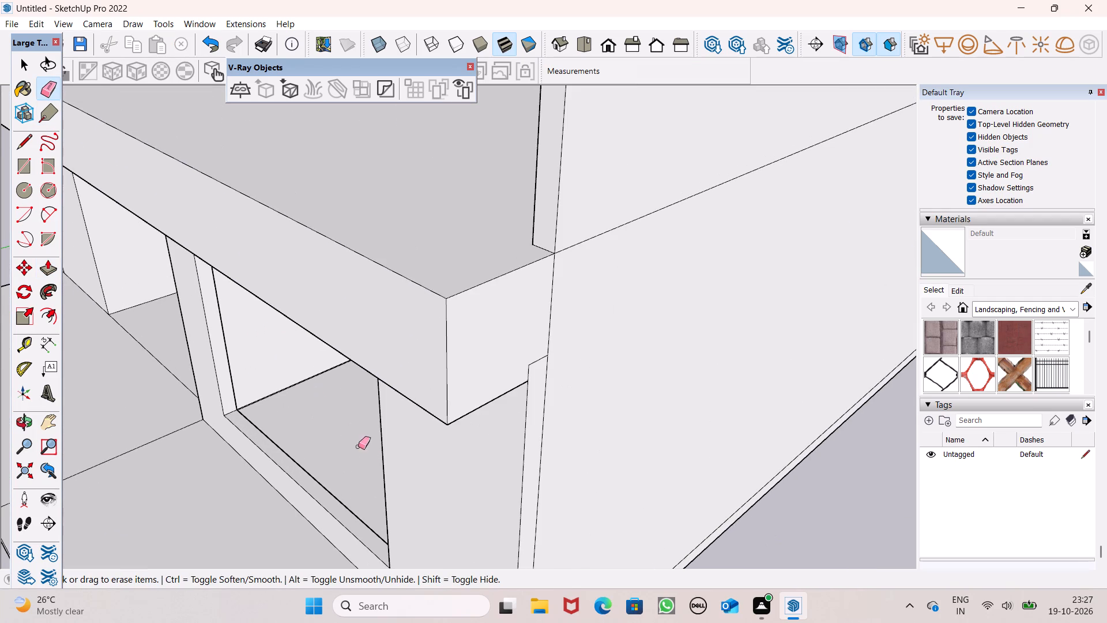
pyautogui.scroll(3, 449, 461)
pyautogui.moveTo(571, 318); pyautogui.dragTo(568, 328)
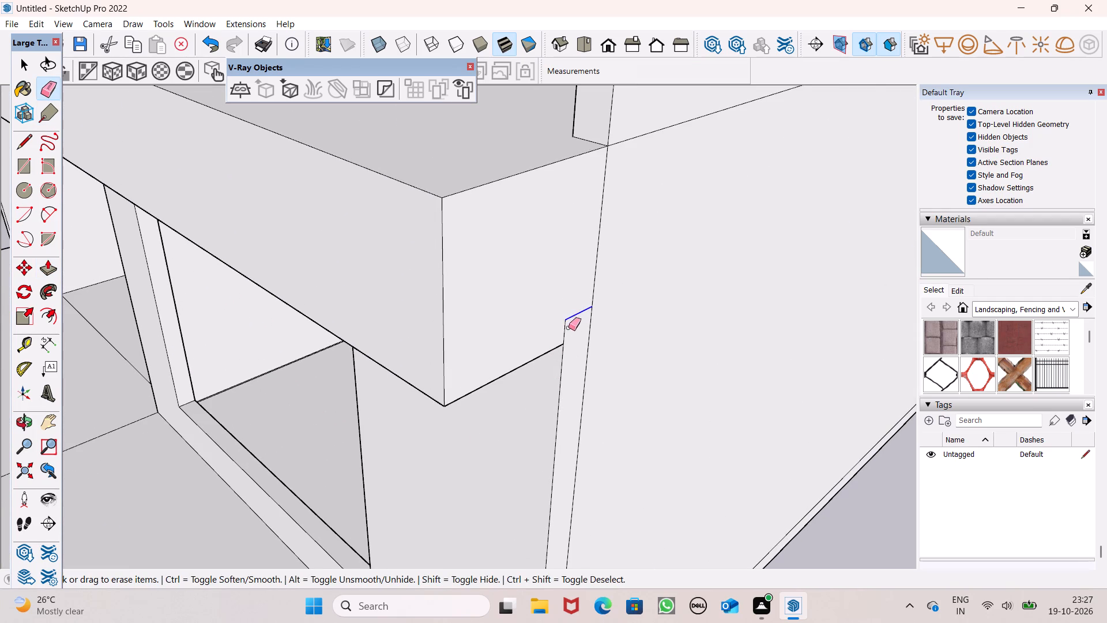
pyautogui.moveTo(568, 328); pyautogui.dragTo(563, 334)
# Examine the completed overhang, its underside and both ends, and the overall front of the house.
pyautogui.scroll(-5, 515, 339)
pyautogui.moveTo(441, 374); pyautogui.dragTo(462, 378, button='middle')
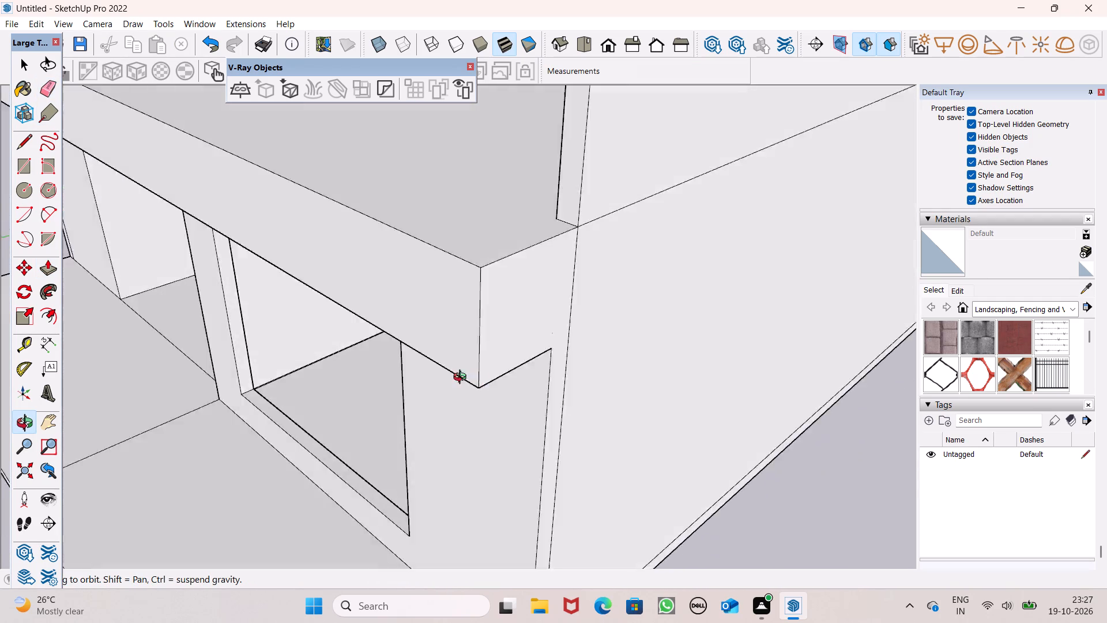
pyautogui.moveTo(462, 378); pyautogui.dragTo(605, 374, button='middle')
pyautogui.scroll(-2, 529, 384)
pyautogui.moveTo(506, 406); pyautogui.dragTo(578, 348, button='middle')
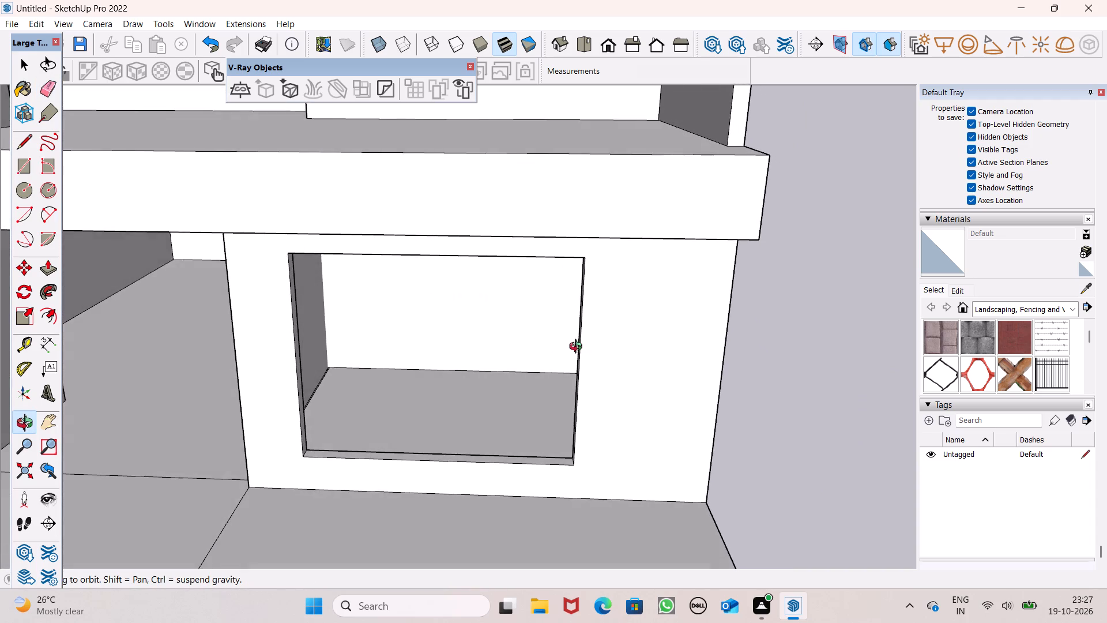
pyautogui.moveTo(578, 348); pyautogui.dragTo(578, 346, button='middle')
pyautogui.scroll(-1, 528, 351)
pyautogui.moveTo(582, 365); pyautogui.dragTo(384, 356, button='middle')
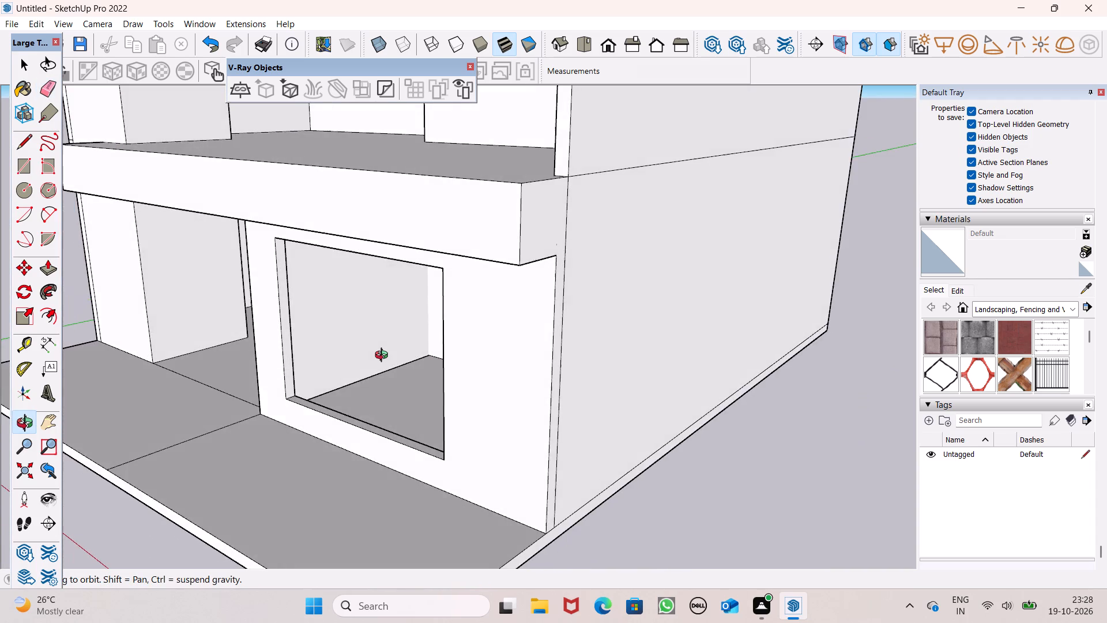
pyautogui.moveTo(384, 356); pyautogui.dragTo(596, 344, button='middle')
pyautogui.scroll(-4, 592, 336)
pyautogui.moveTo(588, 354); pyautogui.dragTo(785, 388, button='middle')
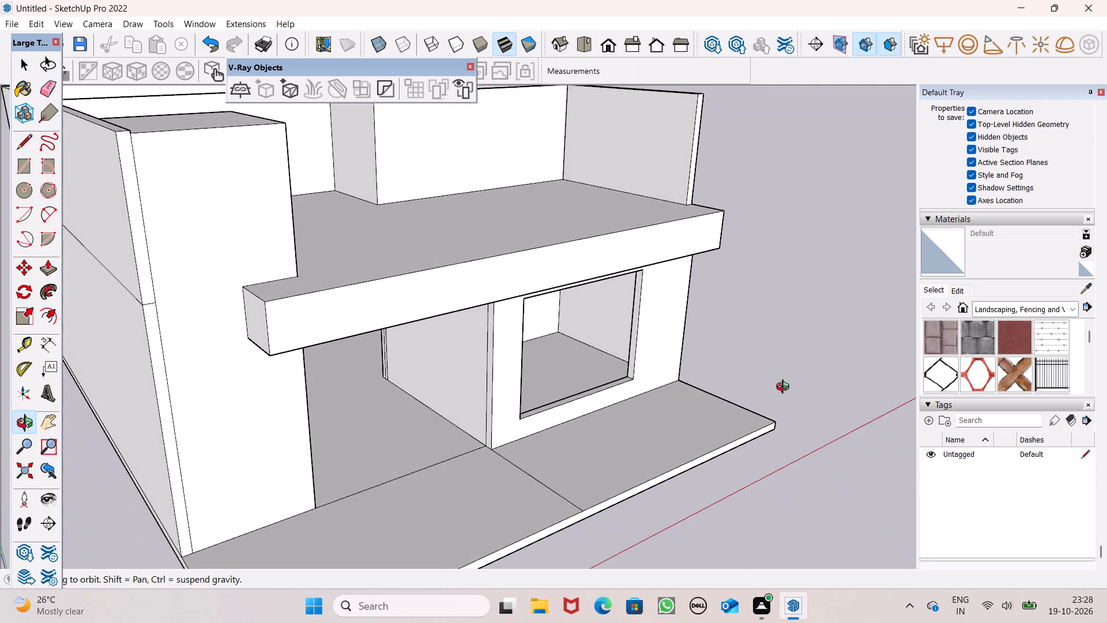
pyautogui.moveTo(785, 388); pyautogui.dragTo(707, 382, button='middle')
pyautogui.scroll(1, 667, 364)
pyautogui.moveTo(661, 361); pyautogui.dragTo(652, 331, button='middle')
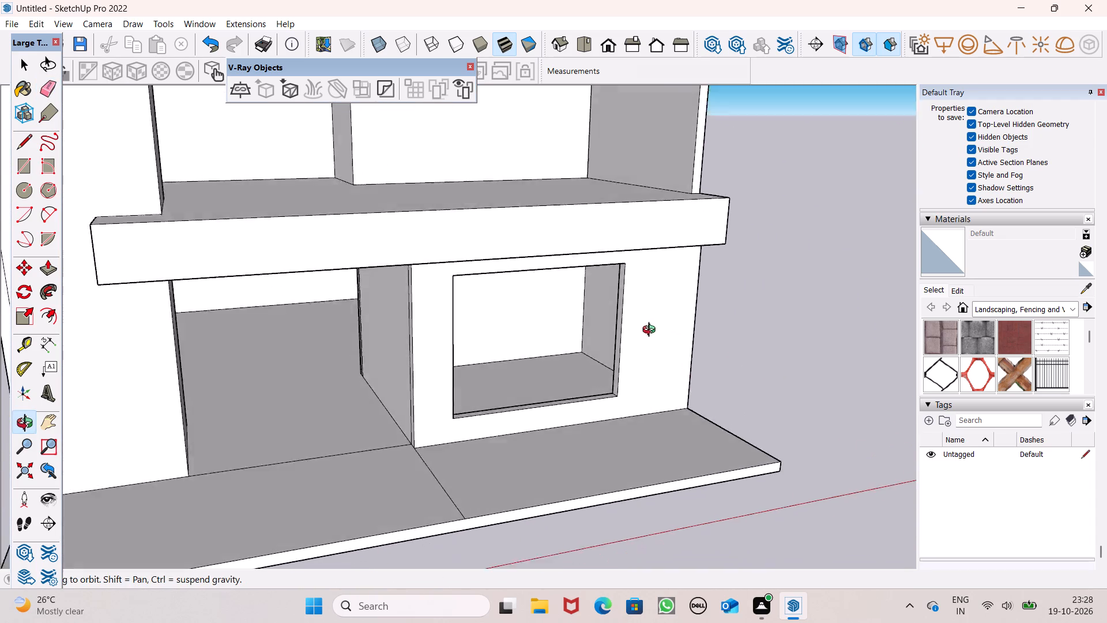
pyautogui.moveTo(652, 331); pyautogui.dragTo(629, 280, button='middle')
pyautogui.scroll(-2, 629, 282)
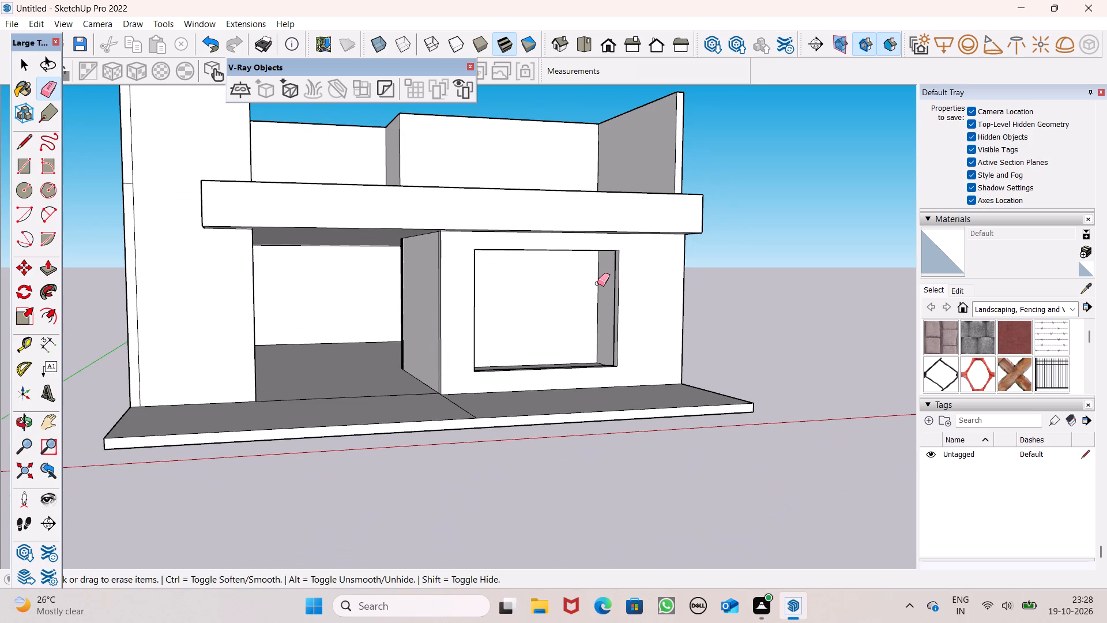
pyautogui.moveTo(568, 284); pyautogui.dragTo(552, 352, button='middle')
pyautogui.scroll(-2, 539, 321)
pyautogui.moveTo(527, 295); pyautogui.dragTo(492, 364, button='middle')
pyautogui.scroll(-5, 411, 303)
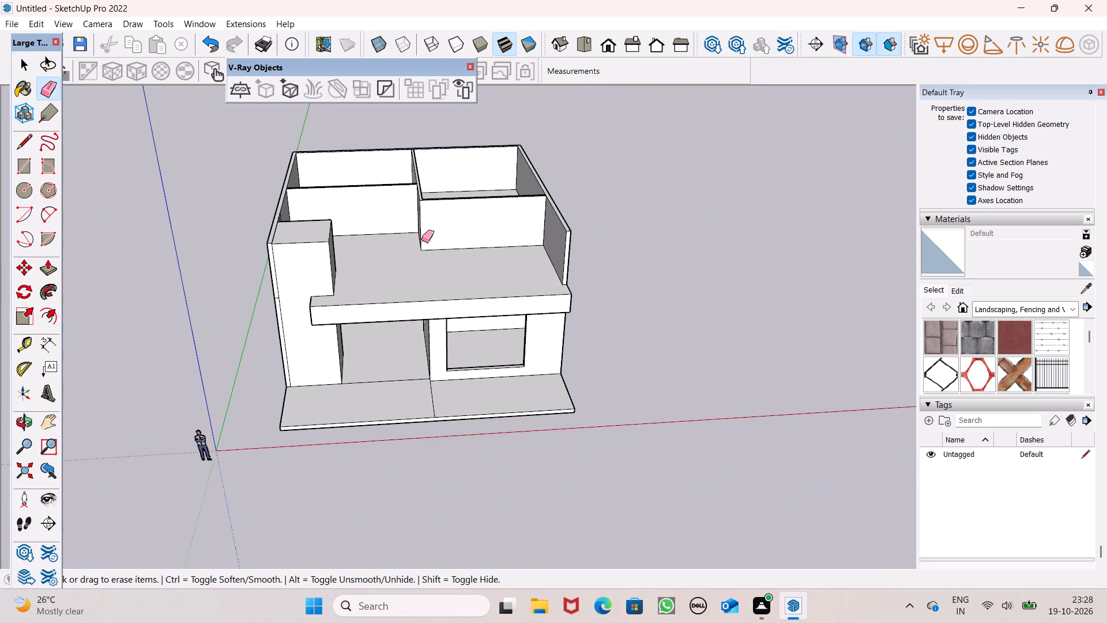
# Push/Pull the top face of the connected first-floor partition walls up 5'.
pyautogui.scroll(6, 435, 193)
pyautogui.moveTo(432, 229); pyautogui.dragTo(403, 278, button='middle')
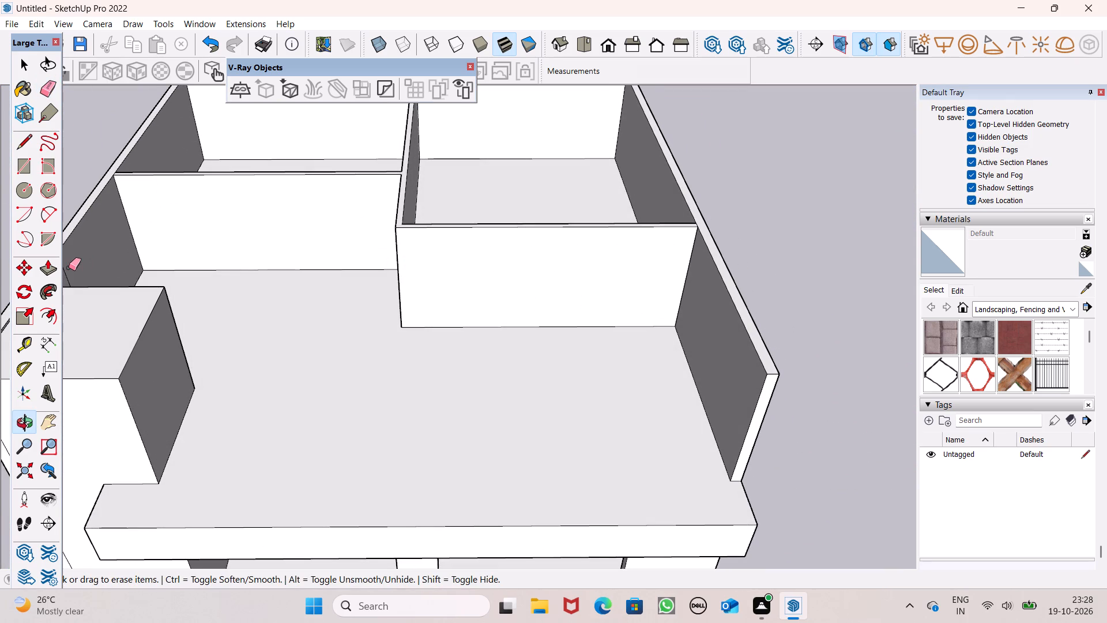
pyautogui.click(56, 273)
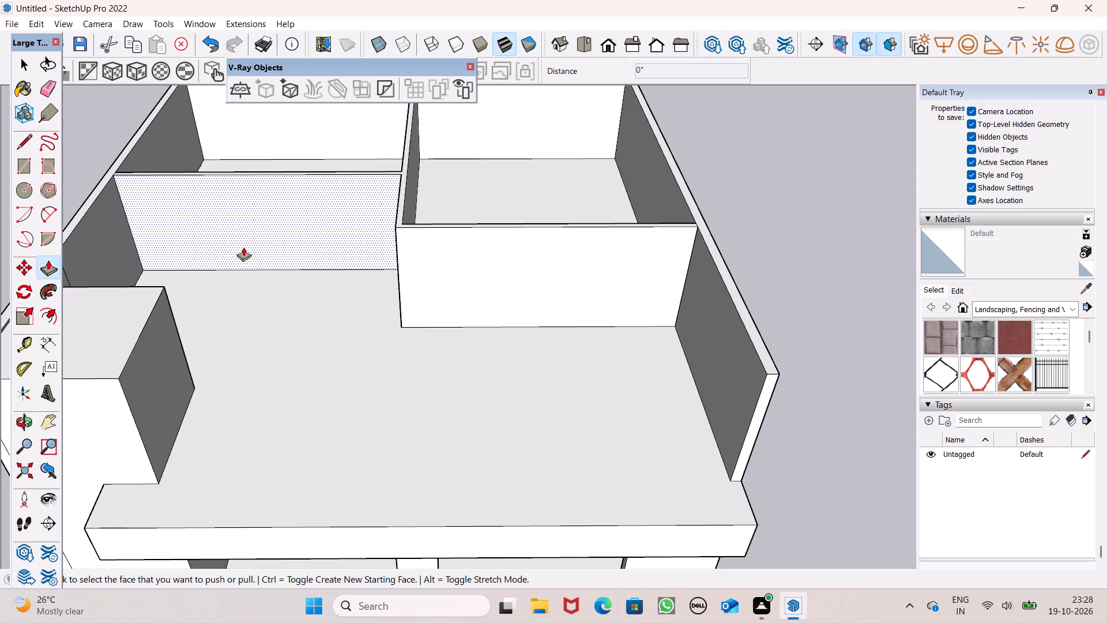
pyautogui.moveTo(397, 217); pyautogui.dragTo(404, 185)
pyautogui.press('5')
pyautogui.press("'")
pyautogui.press('Return')
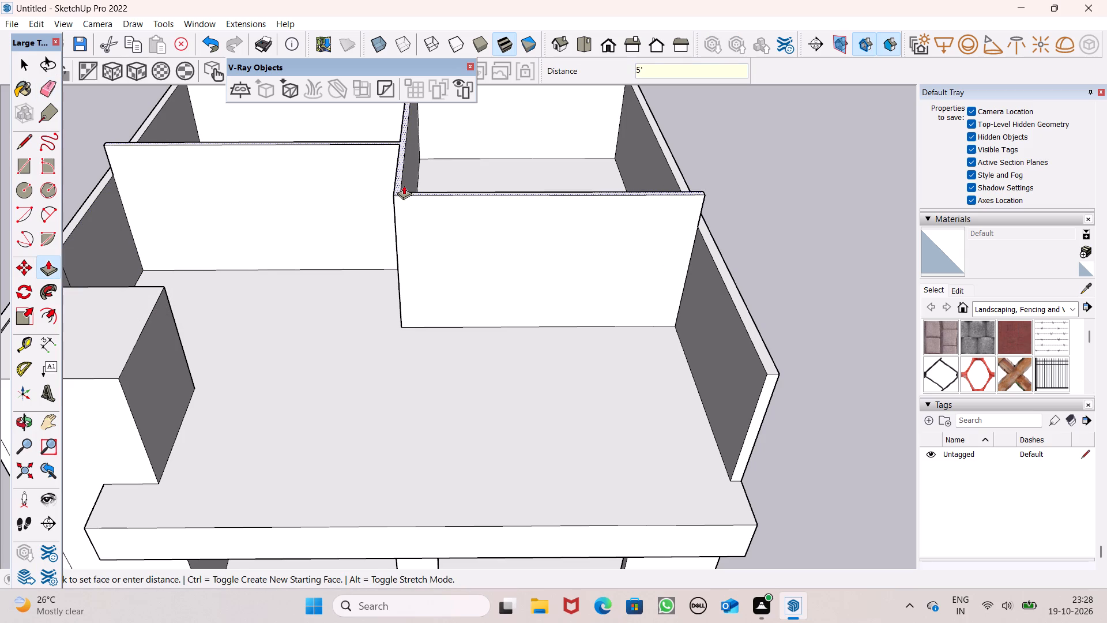
# Push/Pull the outer walls' top face up 5', level with the raised partition walls.
pyautogui.scroll(-5, 404, 190)
pyautogui.moveTo(392, 223); pyautogui.dragTo(411, 167, button='middle')
pyautogui.moveTo(507, 225); pyautogui.dragTo(432, 338, button='middle')
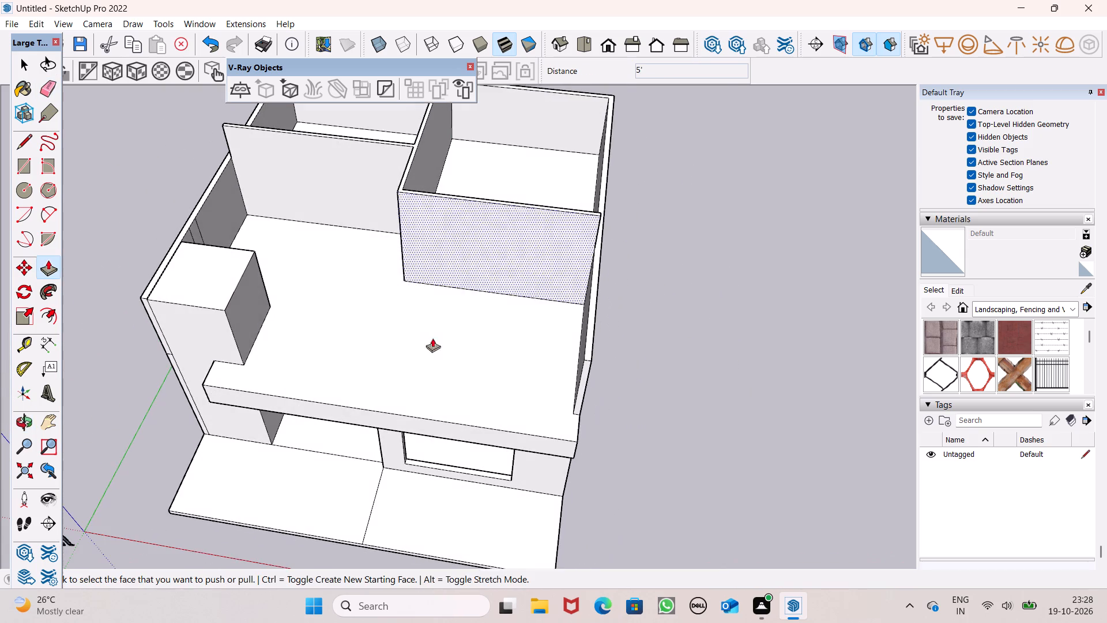
pyautogui.moveTo(574, 212); pyautogui.dragTo(393, 277, button='middle')
pyautogui.scroll(1, 397, 275)
pyautogui.scroll(3, 551, 342)
pyautogui.moveTo(608, 347); pyautogui.dragTo(589, 288)
# Examine the raised first-floor walls and their proportions from the side, above and the front of the house.
pyautogui.scroll(-4, 553, 285)
pyautogui.moveTo(496, 310); pyautogui.dragTo(628, 271, button='middle')
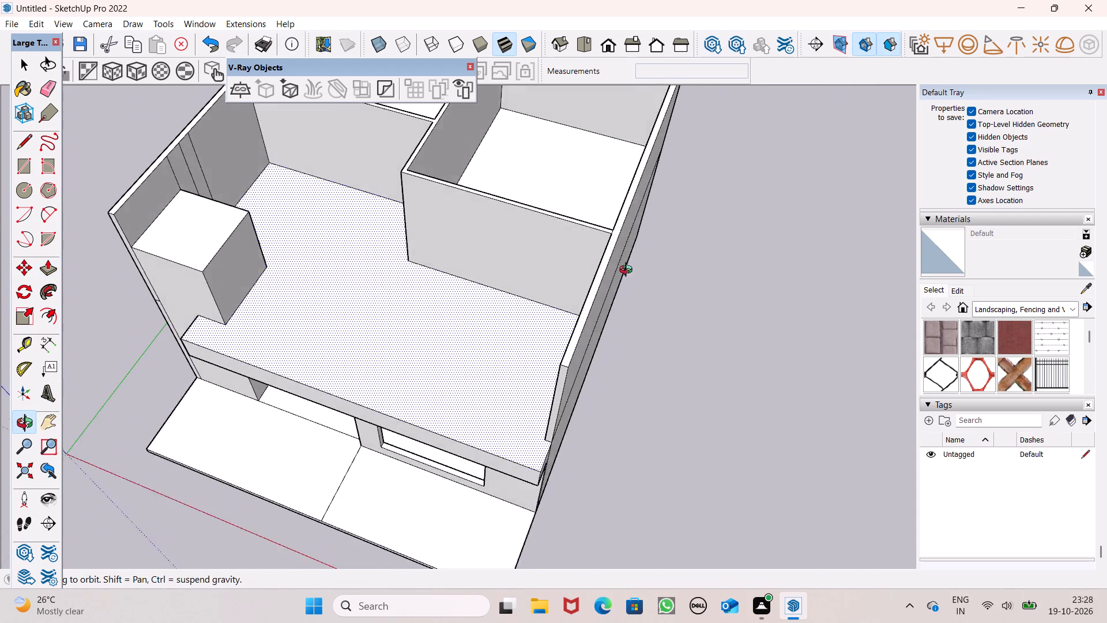
pyautogui.moveTo(628, 271); pyautogui.dragTo(634, 270, button='middle')
pyautogui.scroll(-10, 639, 267)
pyautogui.moveTo(622, 297); pyautogui.dragTo(635, 256, button='middle')
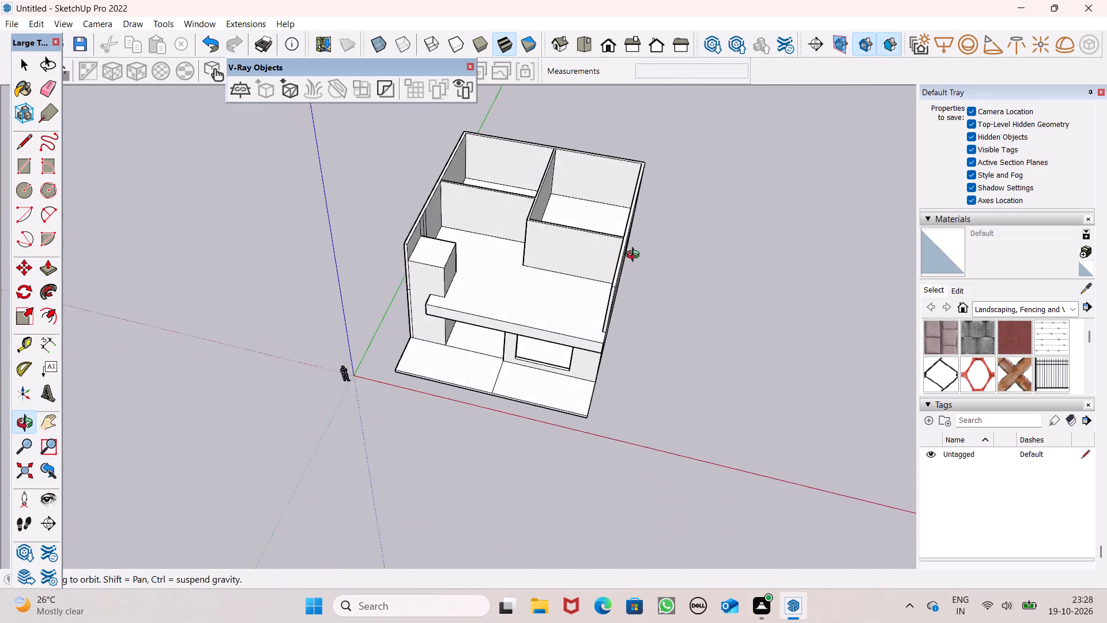
pyautogui.moveTo(635, 256); pyautogui.dragTo(642, 255, button='middle')
pyautogui.scroll(-2, 533, 223)
pyautogui.moveTo(521, 237); pyautogui.dragTo(649, 198, button='middle')
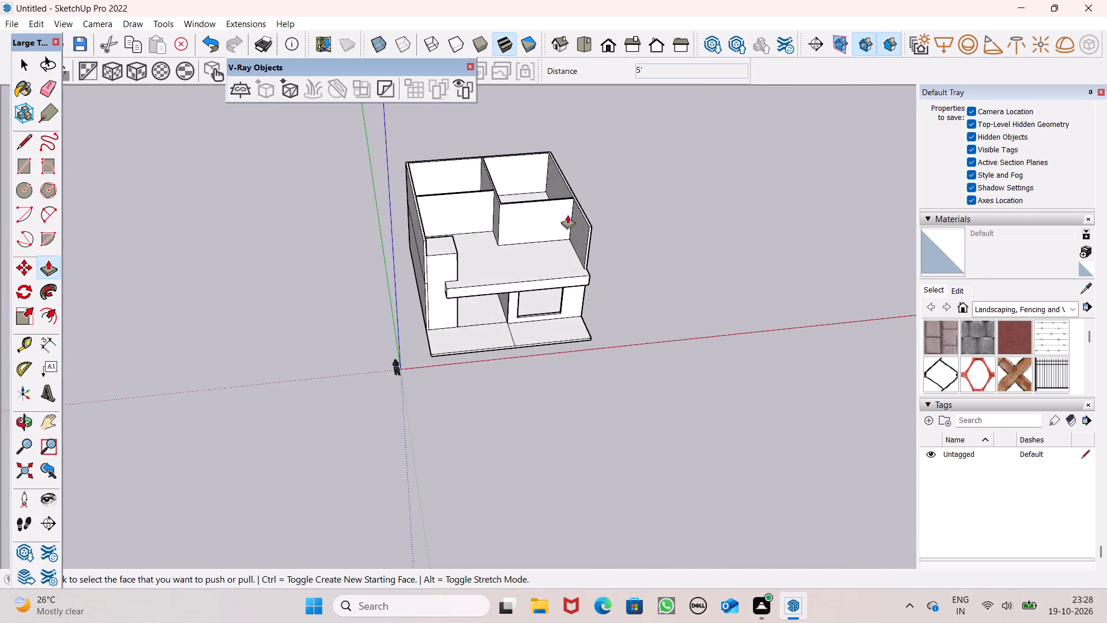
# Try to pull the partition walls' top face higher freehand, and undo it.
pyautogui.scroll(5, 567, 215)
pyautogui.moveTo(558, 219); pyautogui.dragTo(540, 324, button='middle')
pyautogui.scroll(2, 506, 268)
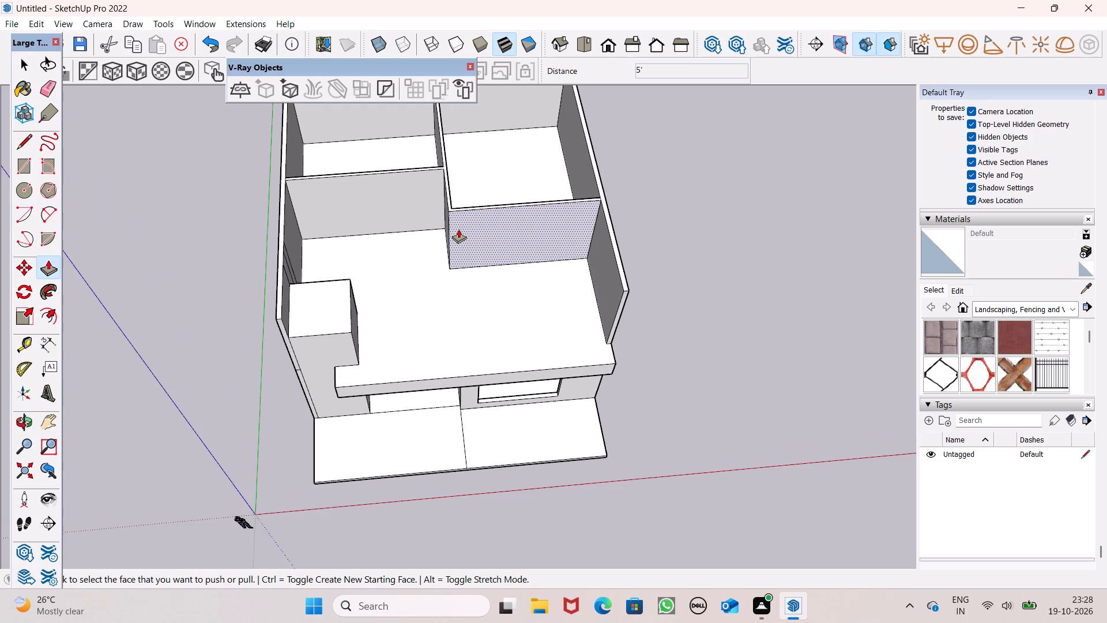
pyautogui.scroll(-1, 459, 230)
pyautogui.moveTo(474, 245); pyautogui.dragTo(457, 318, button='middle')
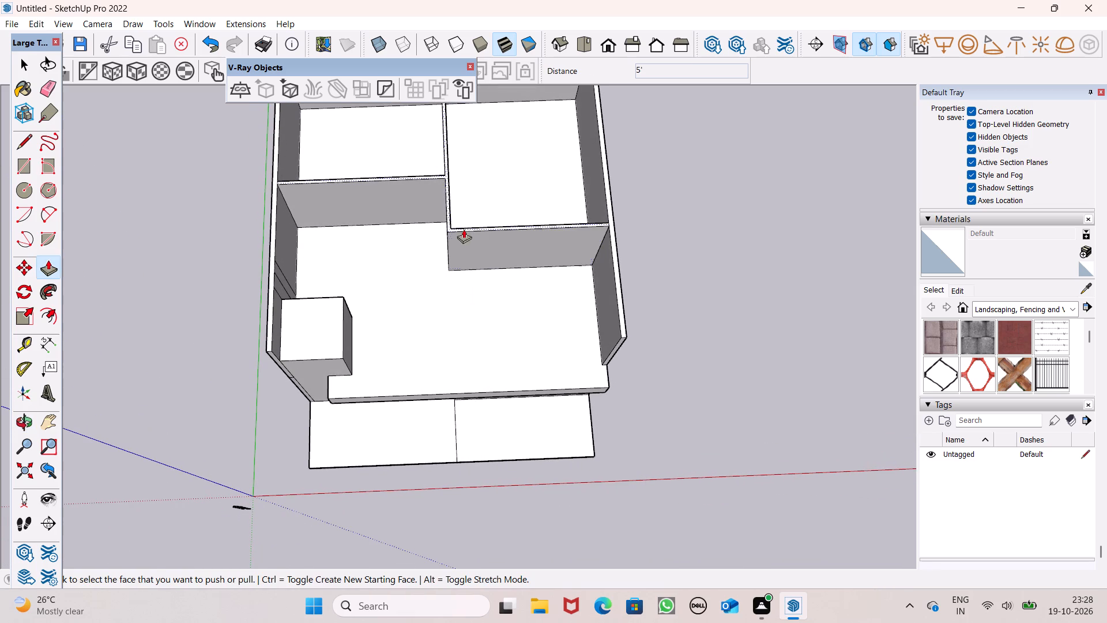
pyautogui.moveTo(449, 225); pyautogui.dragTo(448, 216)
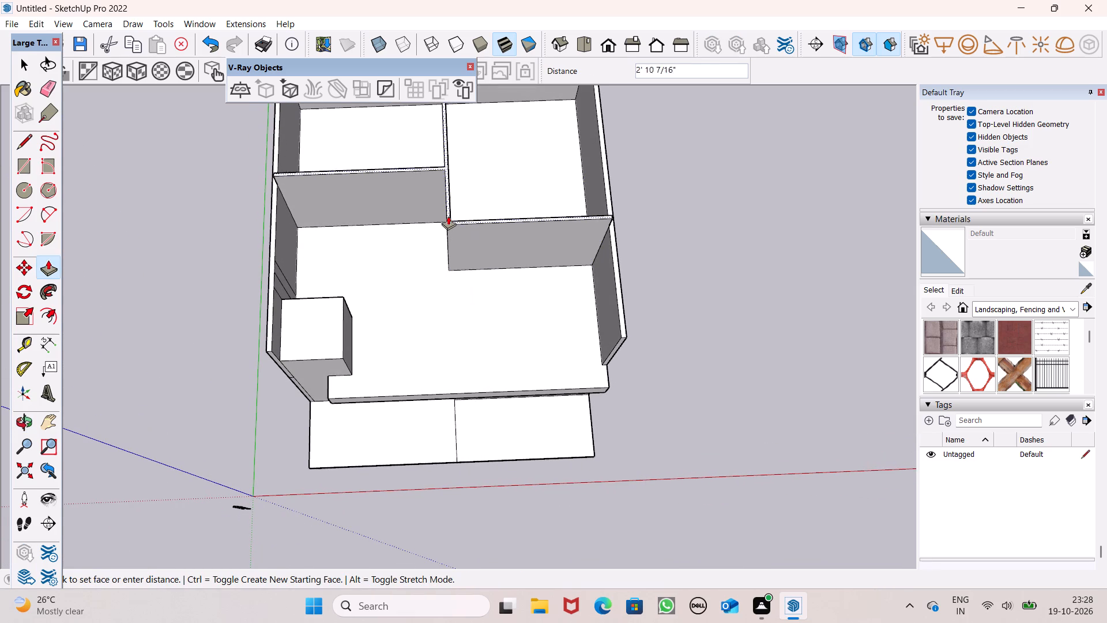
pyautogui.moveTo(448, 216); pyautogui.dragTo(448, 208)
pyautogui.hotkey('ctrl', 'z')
# Measure the partition wall's height at its front corner with the Dimension tool.
pyautogui.moveTo(468, 258); pyautogui.dragTo(463, 192, button='middle')
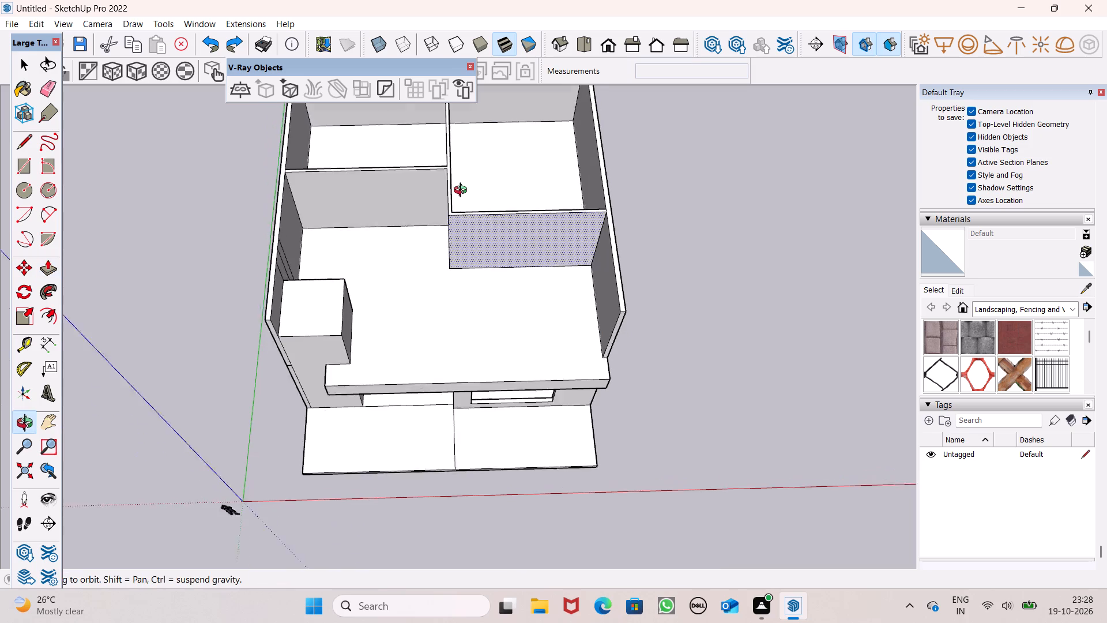
pyautogui.moveTo(463, 192); pyautogui.dragTo(463, 163, button='middle')
pyautogui.scroll(5, 455, 187)
pyautogui.moveTo(493, 224); pyautogui.dragTo(490, 114, button='middle')
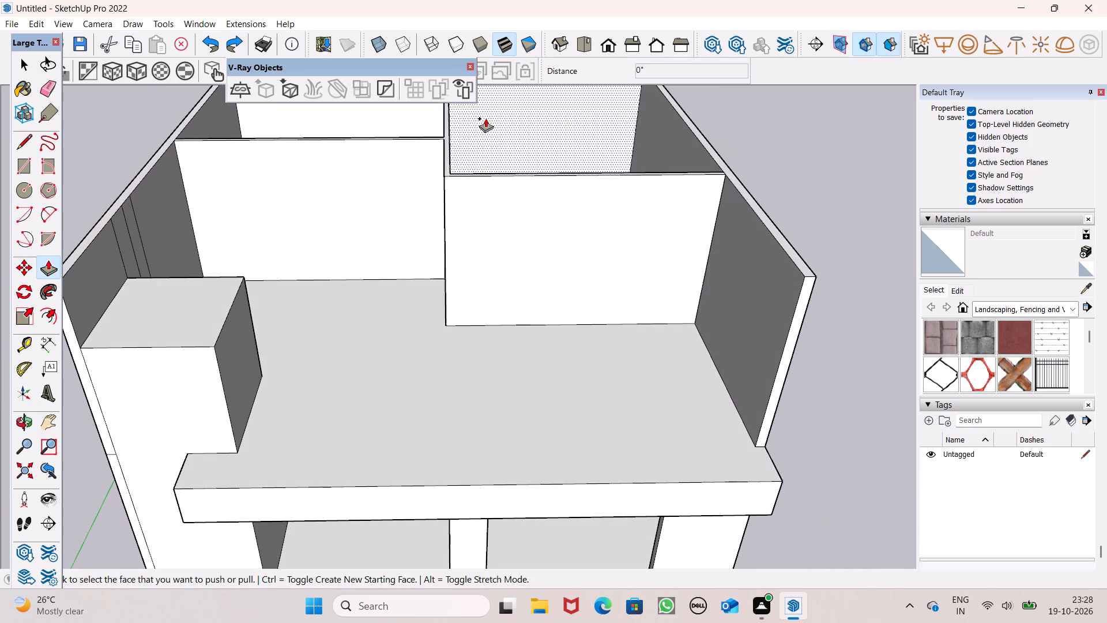
pyautogui.moveTo(48, 344); pyautogui.dragTo(53, 344)
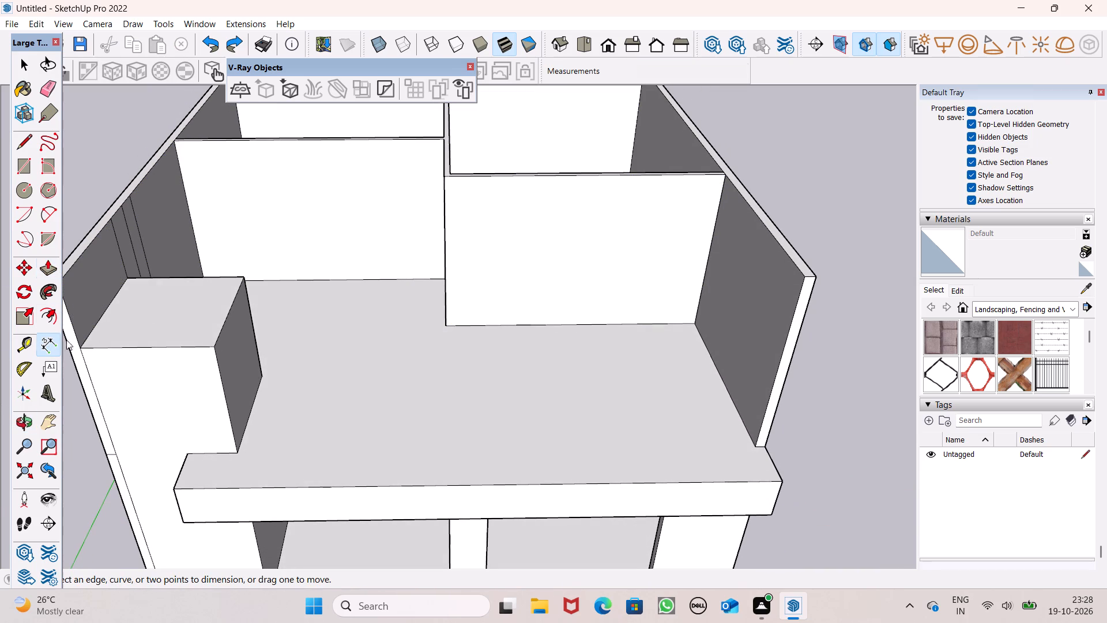
pyautogui.click(449, 180)
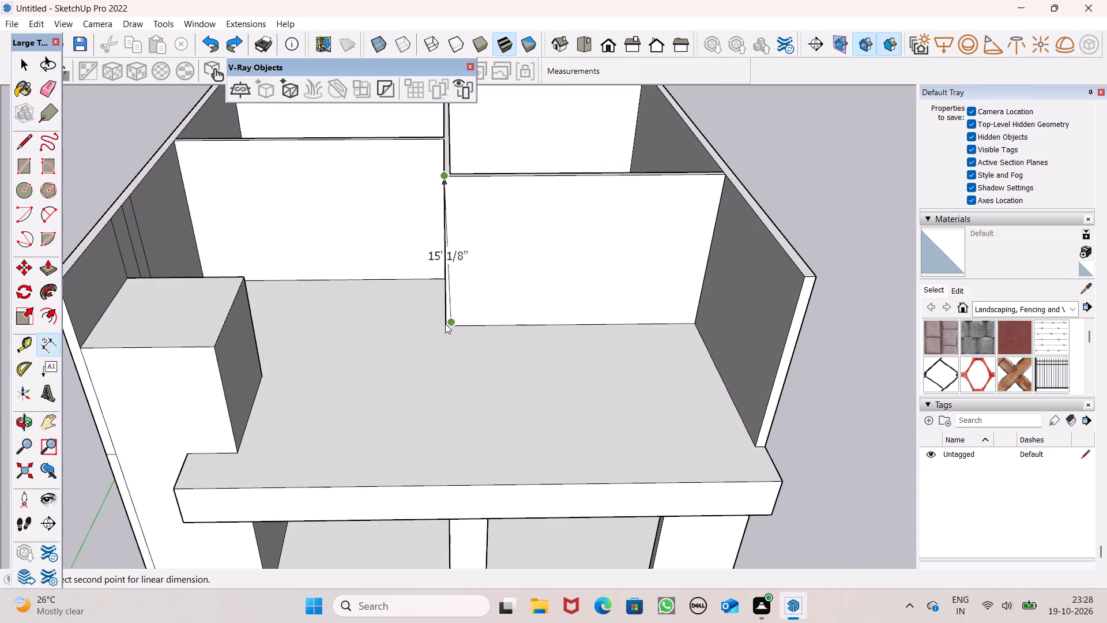
pyautogui.press('space')
# Push/Pull the partition walls' top face up a further 2'.
pyautogui.scroll(-3, 426, 292)
pyautogui.moveTo(449, 284); pyautogui.dragTo(443, 329, button='middle')
pyautogui.scroll(-1, 444, 316)
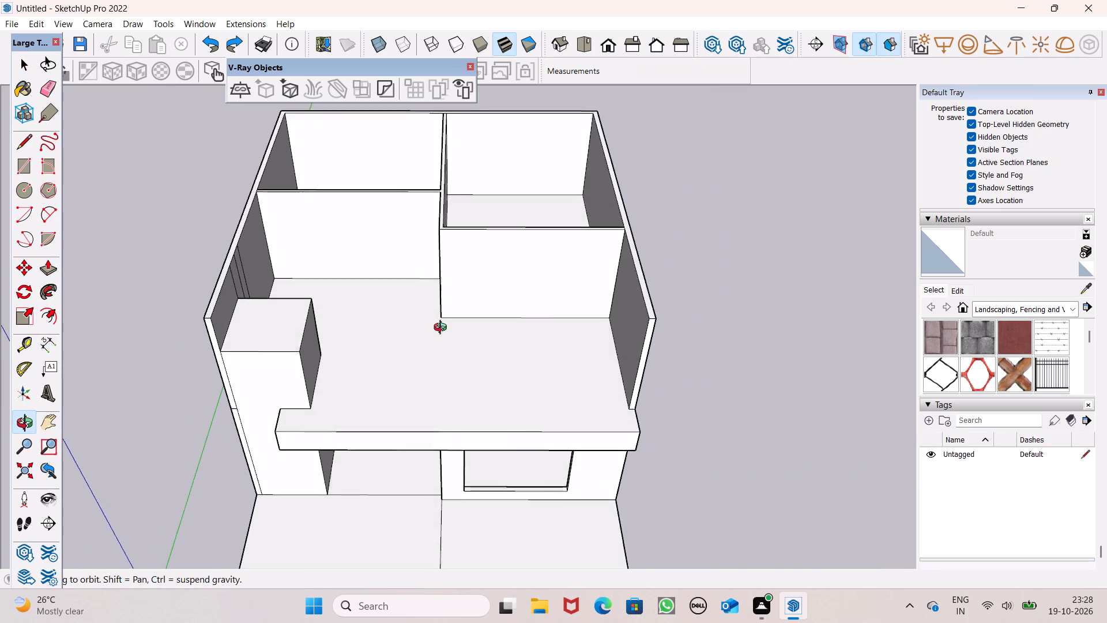
pyautogui.moveTo(443, 329); pyautogui.dragTo(443, 317, button='middle')
pyautogui.scroll(-3, 445, 199)
pyautogui.moveTo(460, 220); pyautogui.dragTo(483, 416, button='middle')
pyautogui.scroll(-2, 475, 369)
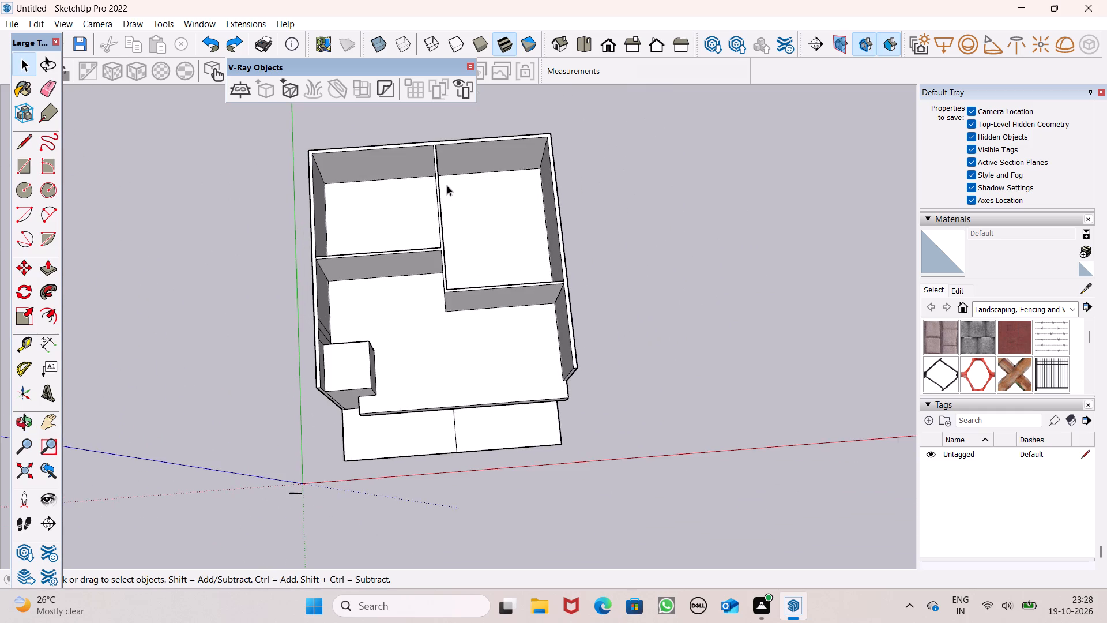
pyautogui.scroll(5, 447, 184)
pyautogui.scroll(-3, 442, 198)
pyautogui.click(48, 262)
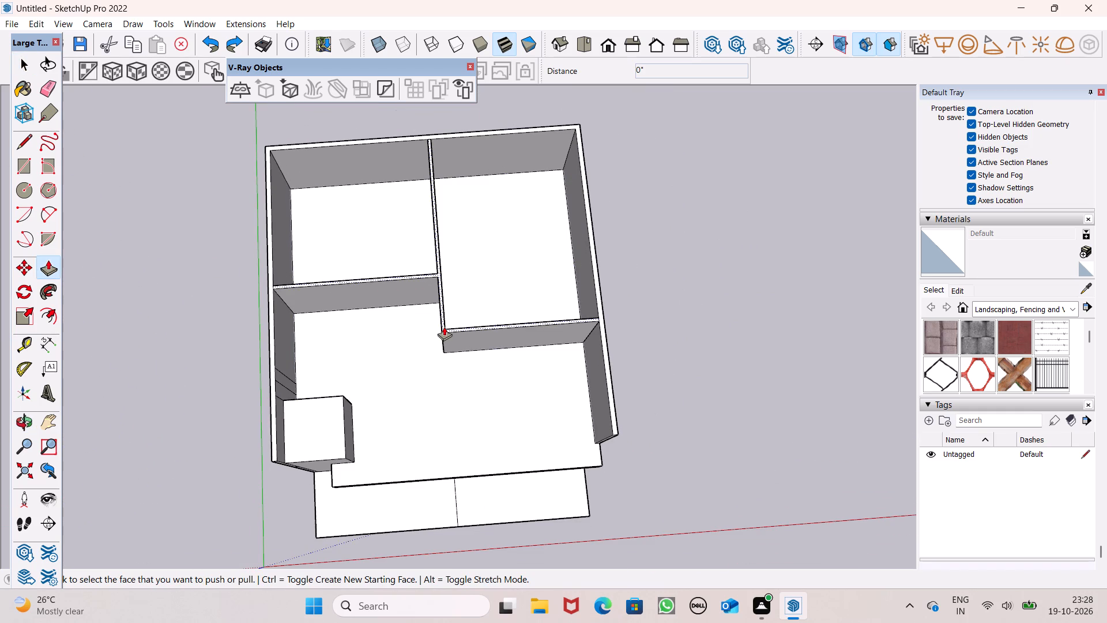
pyautogui.moveTo(442, 327); pyautogui.dragTo(440, 307)
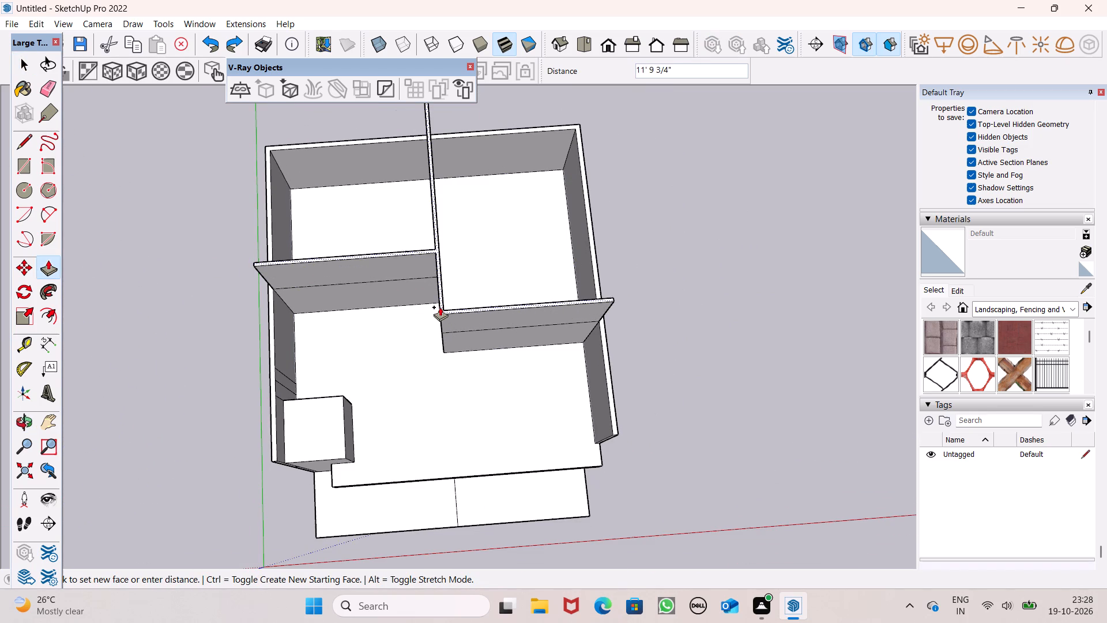
pyautogui.moveTo(440, 307); pyautogui.dragTo(440, 305)
pyautogui.press('2')
pyautogui.press("'")
pyautogui.press('Return')
# Push/Pull the partition walls' top face up again by about 9' 6 3/4".
pyautogui.scroll(-2, 435, 292)
pyautogui.moveTo(430, 302); pyautogui.dragTo(421, 216, button='middle')
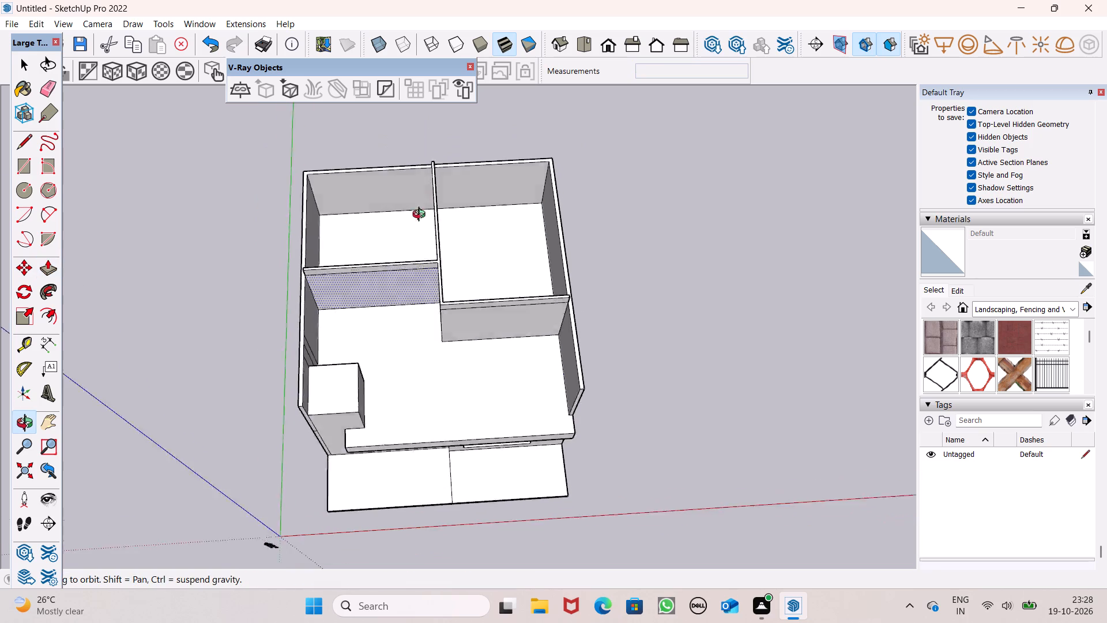
pyautogui.moveTo(421, 216); pyautogui.dragTo(415, 148, button='middle')
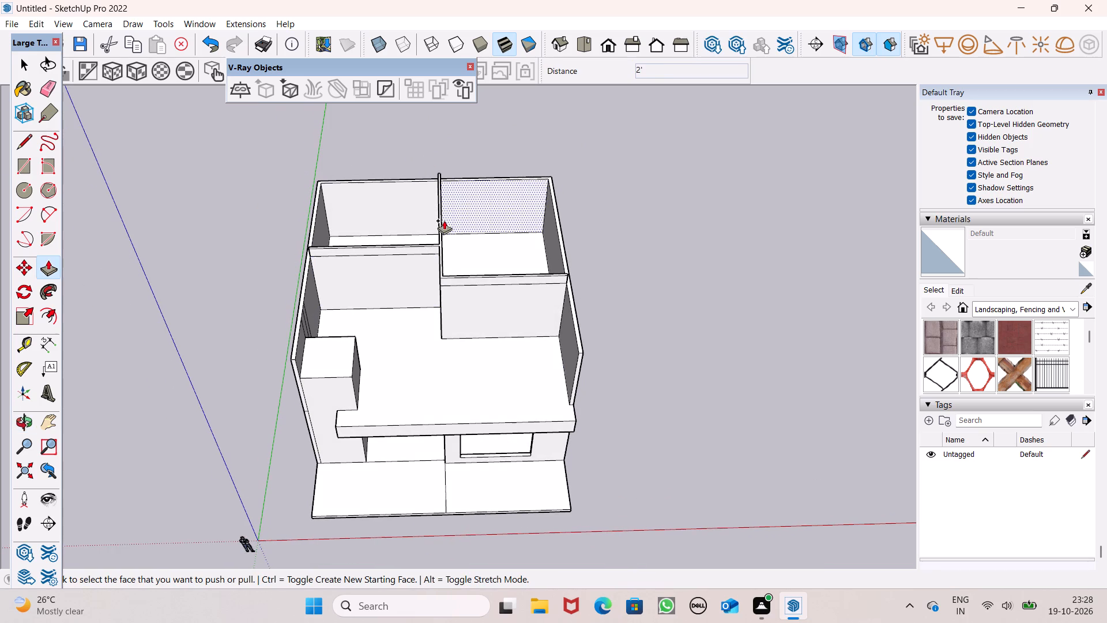
pyautogui.scroll(6, 444, 220)
pyautogui.moveTo(440, 305); pyautogui.dragTo(450, 271)
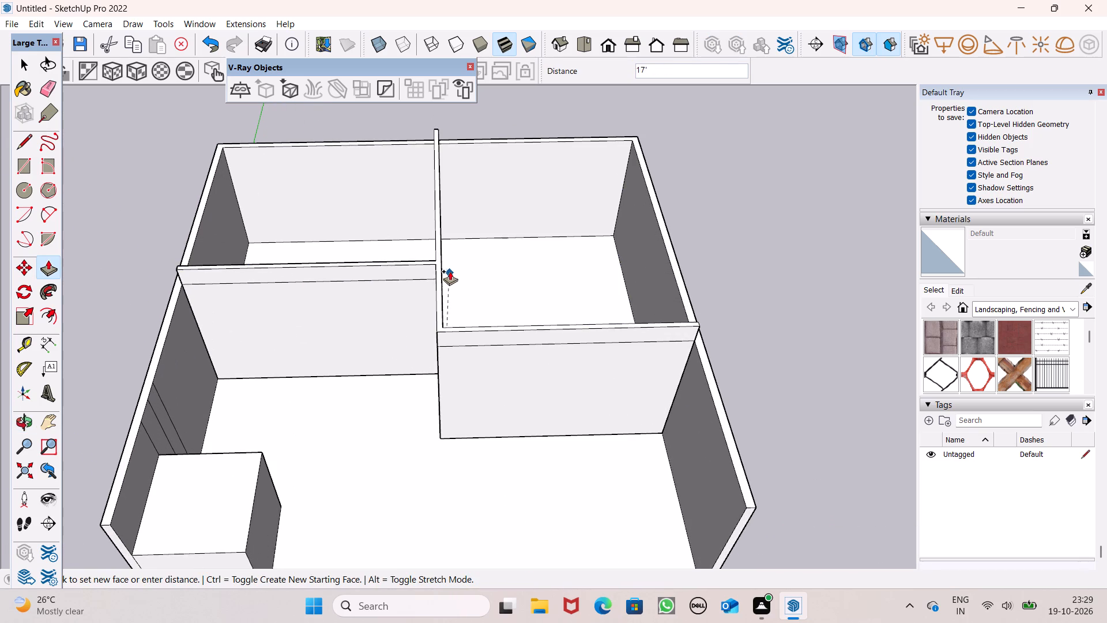
pyautogui.moveTo(450, 271); pyautogui.dragTo(436, 224)
pyautogui.press('1')
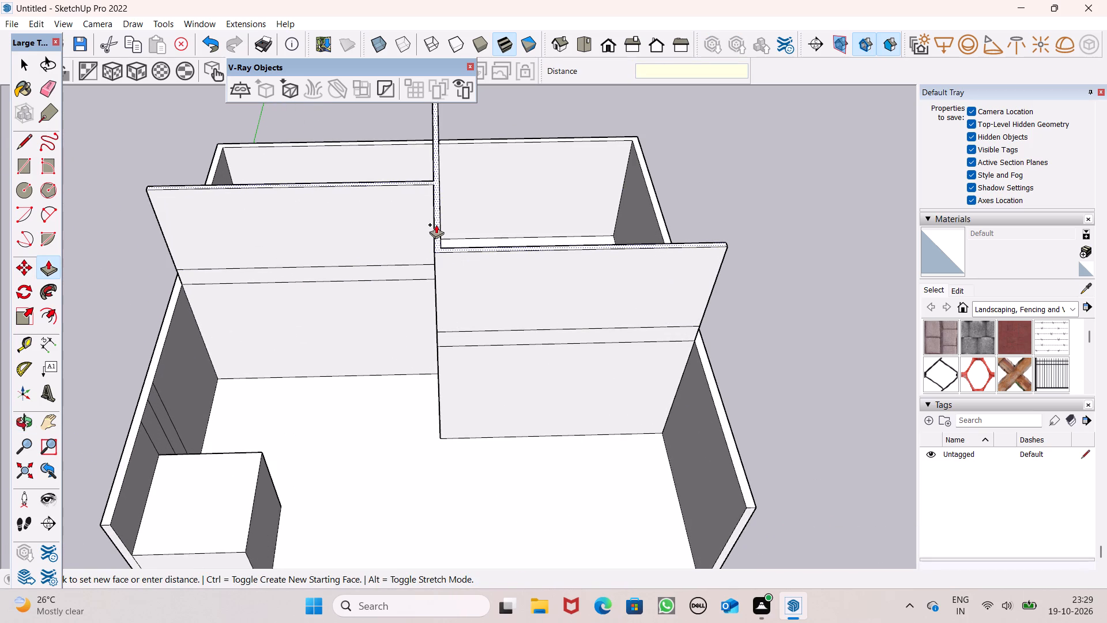
pyautogui.press('0')
pyautogui.moveTo(436, 224); pyautogui.dragTo(436, 224)
pyautogui.press("'")
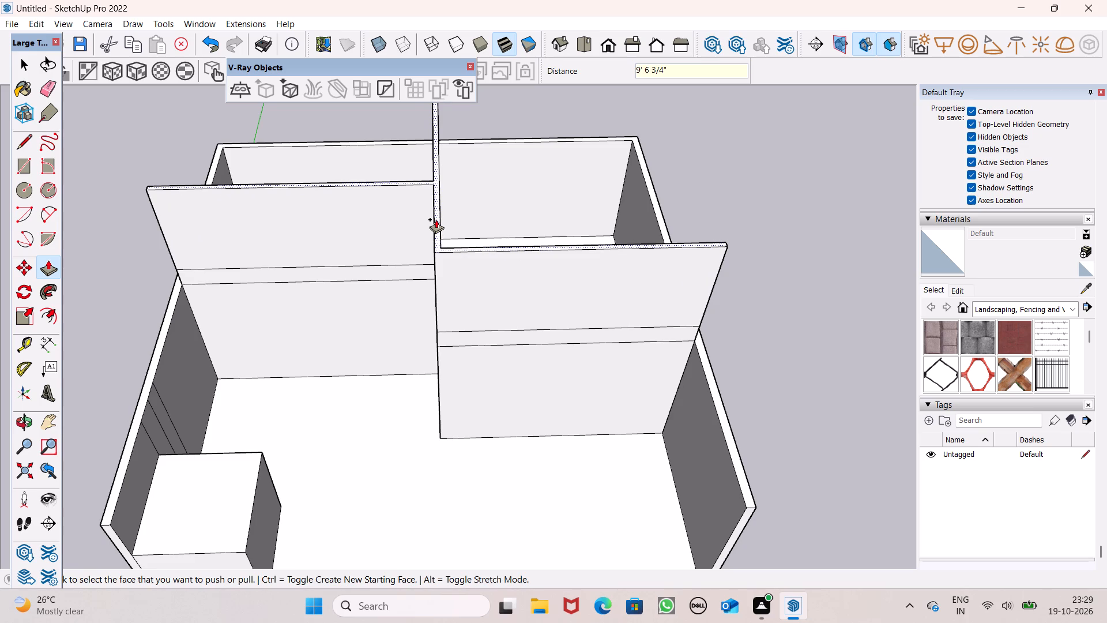
# Push/Pull the outer walls' top face up 11' 6 3/4", level with the top of the partition walls.
pyautogui.scroll(-3, 436, 219)
pyautogui.moveTo(525, 250); pyautogui.dragTo(330, 220, button='middle')
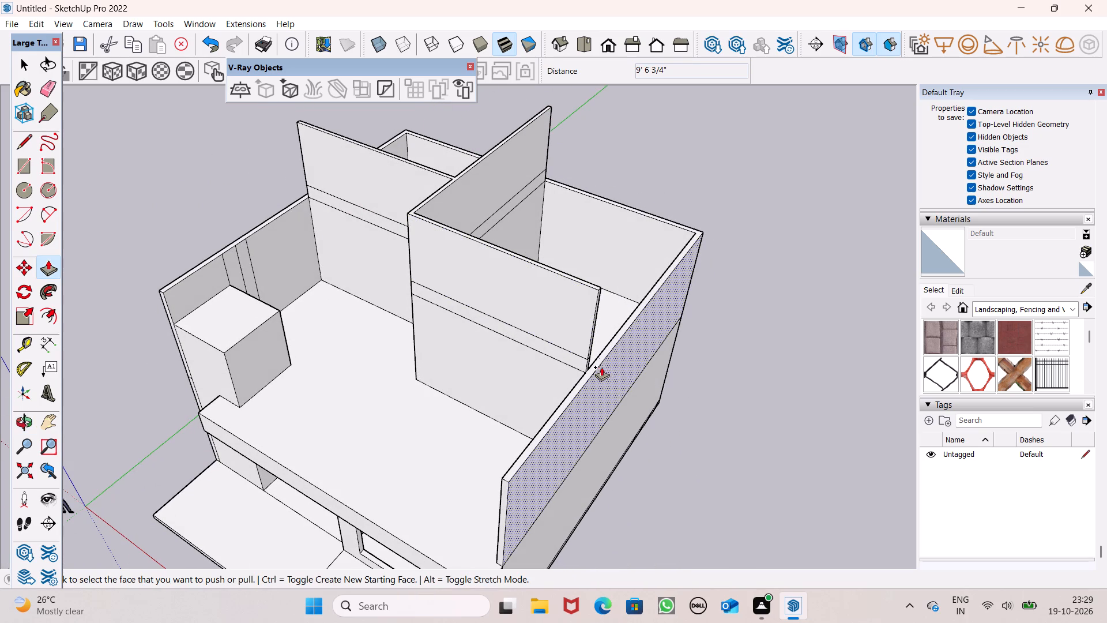
pyautogui.moveTo(593, 363); pyautogui.dragTo(575, 314)
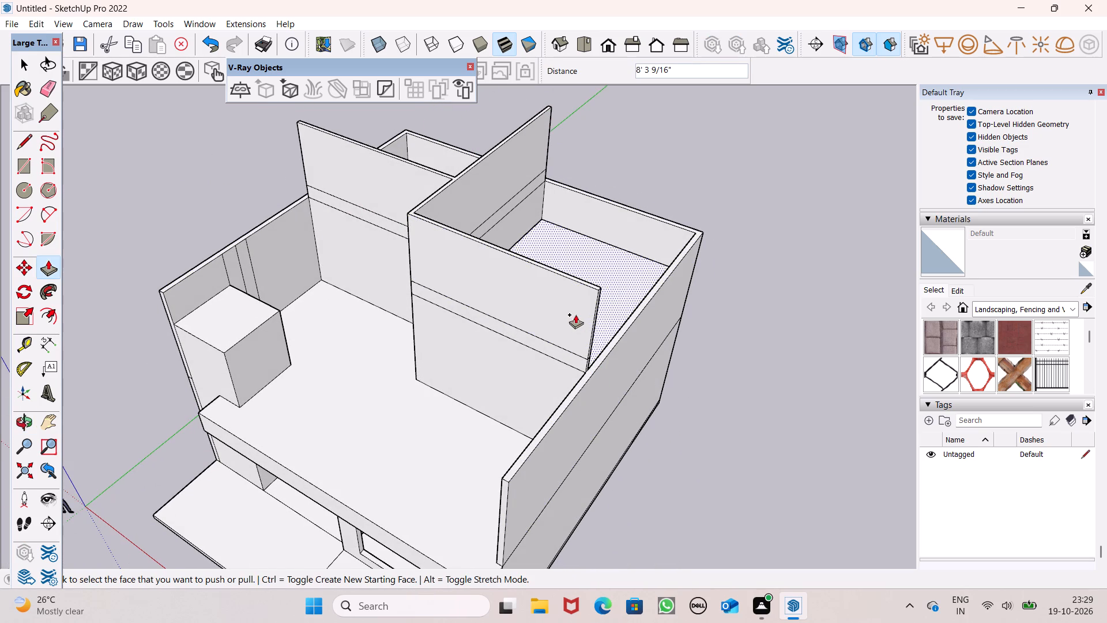
pyautogui.hotkey('ctrl', 'z')
pyautogui.moveTo(595, 365); pyautogui.dragTo(588, 333)
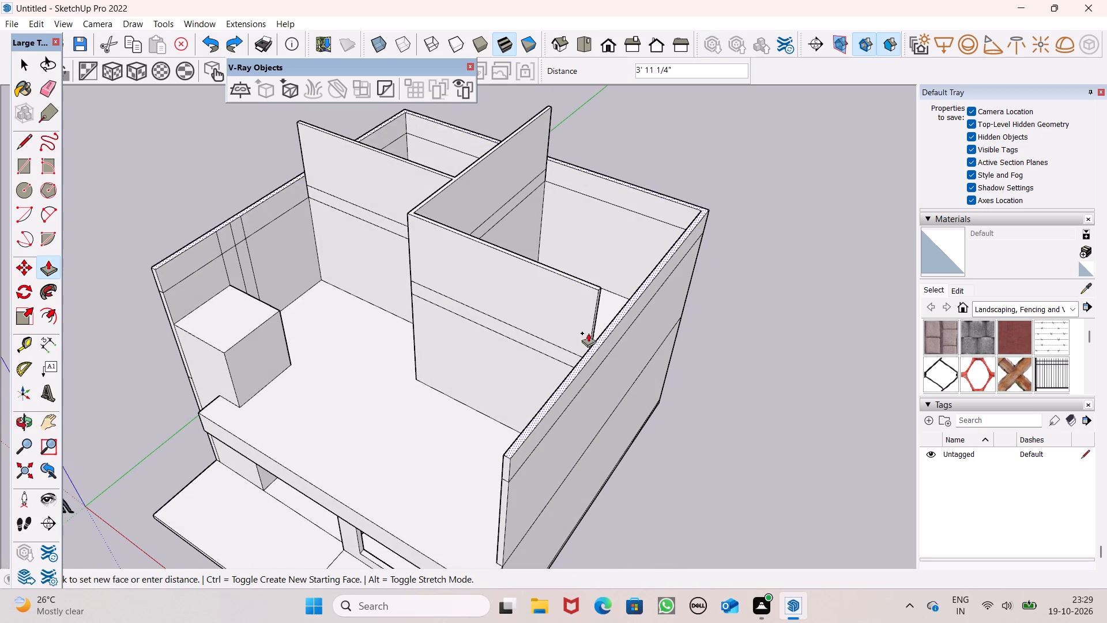
pyautogui.moveTo(588, 333); pyautogui.dragTo(545, 271)
# Examine the heightened first floor and the overall proportions from the front of the house.
pyautogui.scroll(-6, 476, 244)
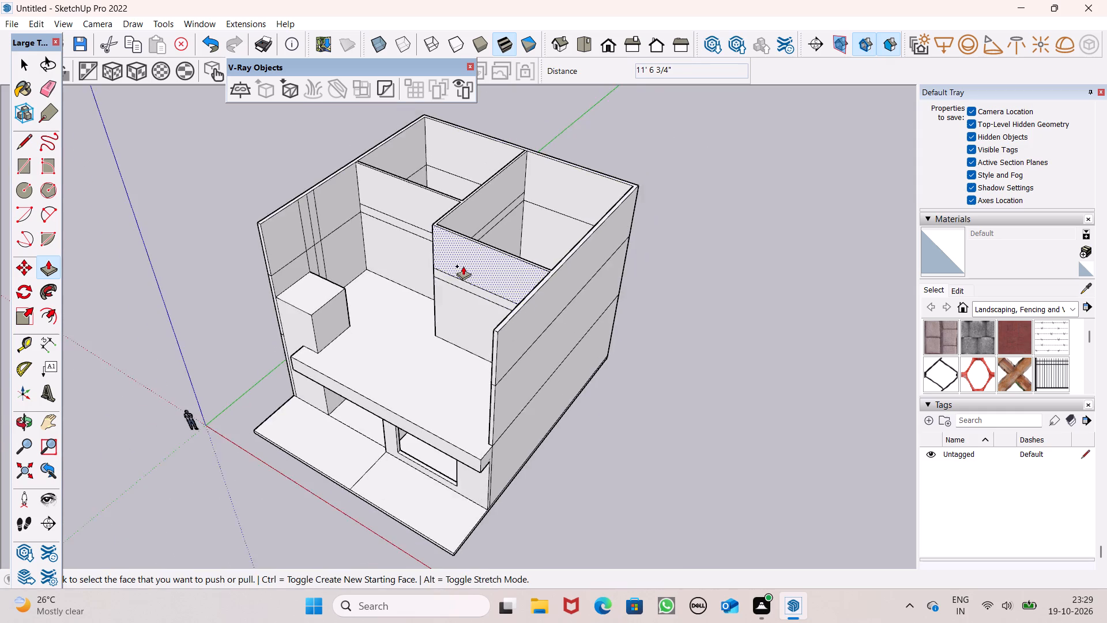
pyautogui.moveTo(463, 266); pyautogui.dragTo(660, 163, button='middle')
pyautogui.scroll(-1, 660, 164)
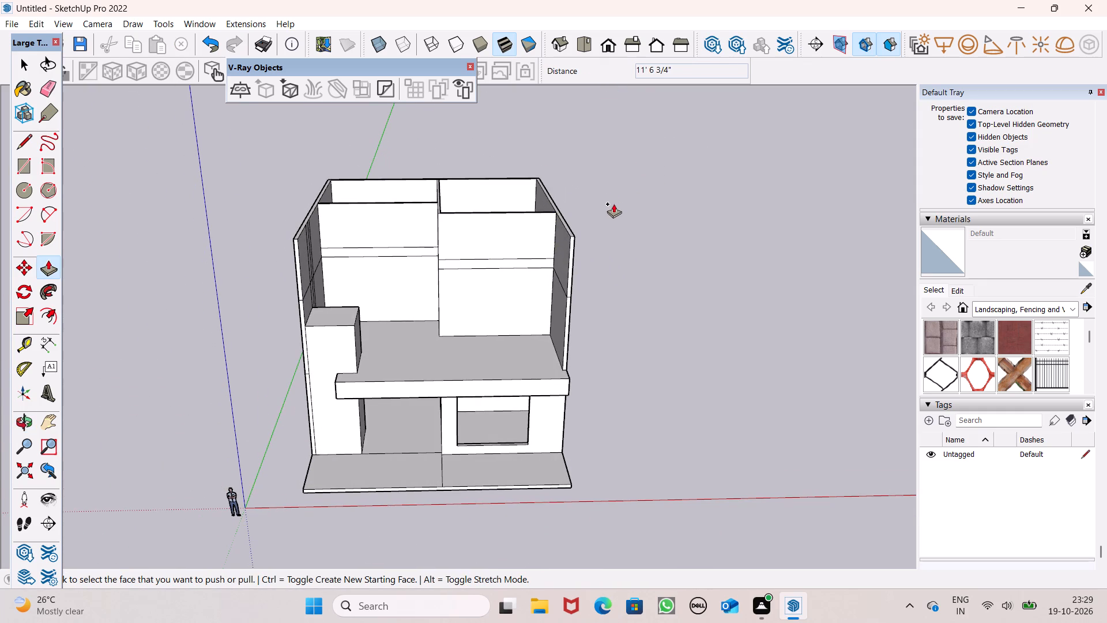
pyautogui.scroll(-1, 613, 204)
pyautogui.moveTo(608, 247); pyautogui.dragTo(585, 271, button='middle')
pyautogui.moveTo(570, 268); pyautogui.dragTo(540, 228, button='middle')
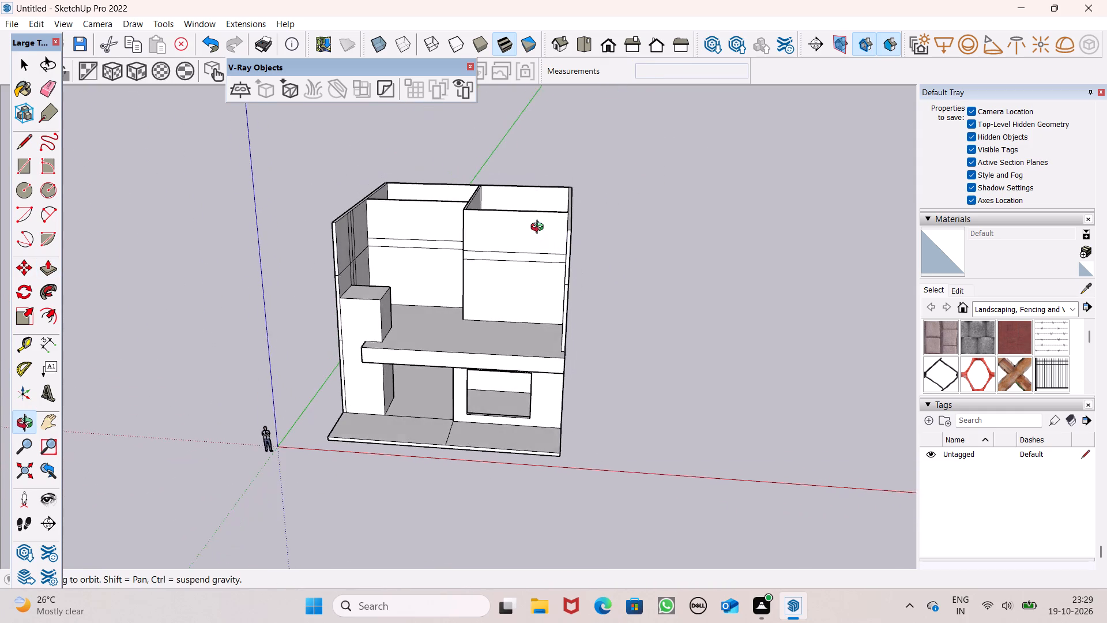
pyautogui.moveTo(540, 228); pyautogui.dragTo(548, 195, button='middle')
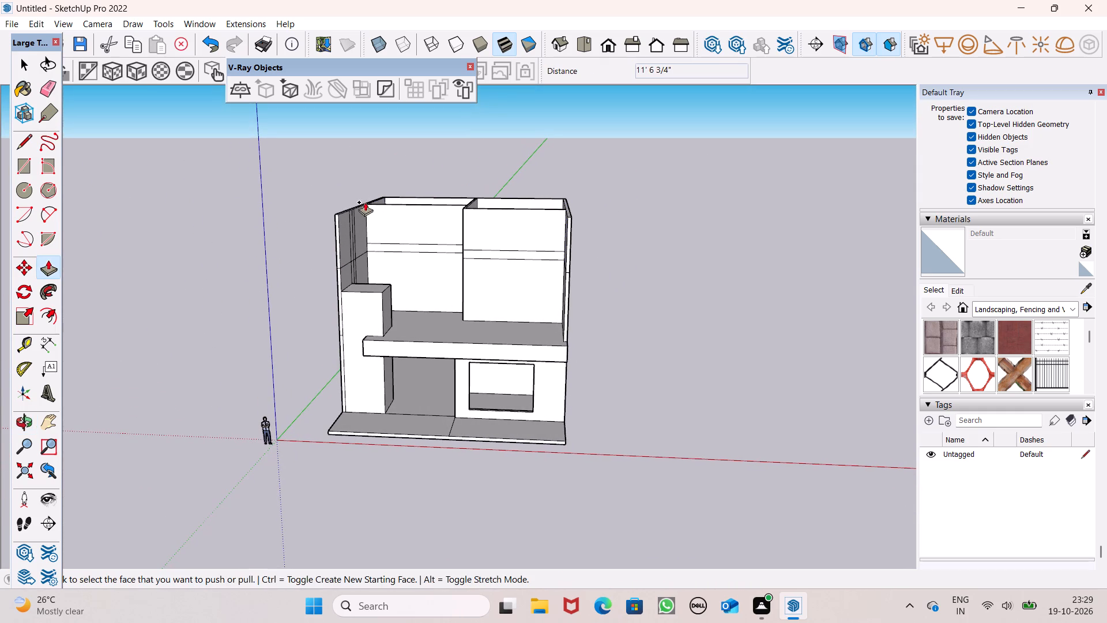
# Erase the vertical lines on the inner face of the outer side wall above the raised front block.
pyautogui.press('b')
pyautogui.scroll(1, 365, 201)
pyautogui.moveTo(364, 201); pyautogui.dragTo(263, 252, button='middle')
pyautogui.scroll(5, 382, 224)
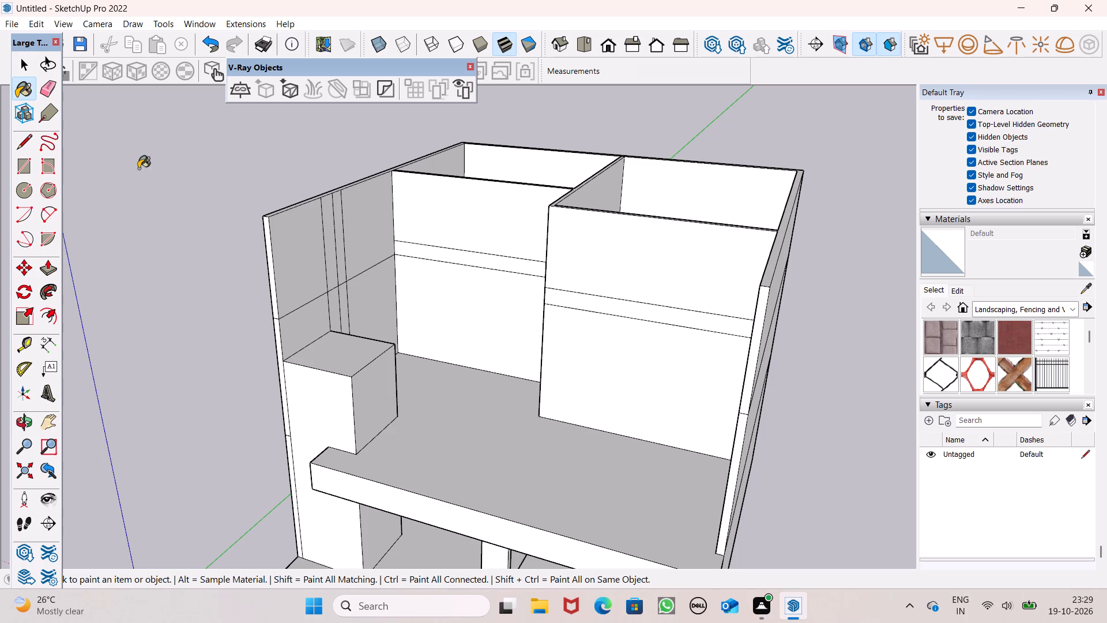
pyautogui.click(46, 91)
pyautogui.moveTo(206, 231); pyautogui.dragTo(0, 403, button='middle')
pyautogui.scroll(1, 0, 405)
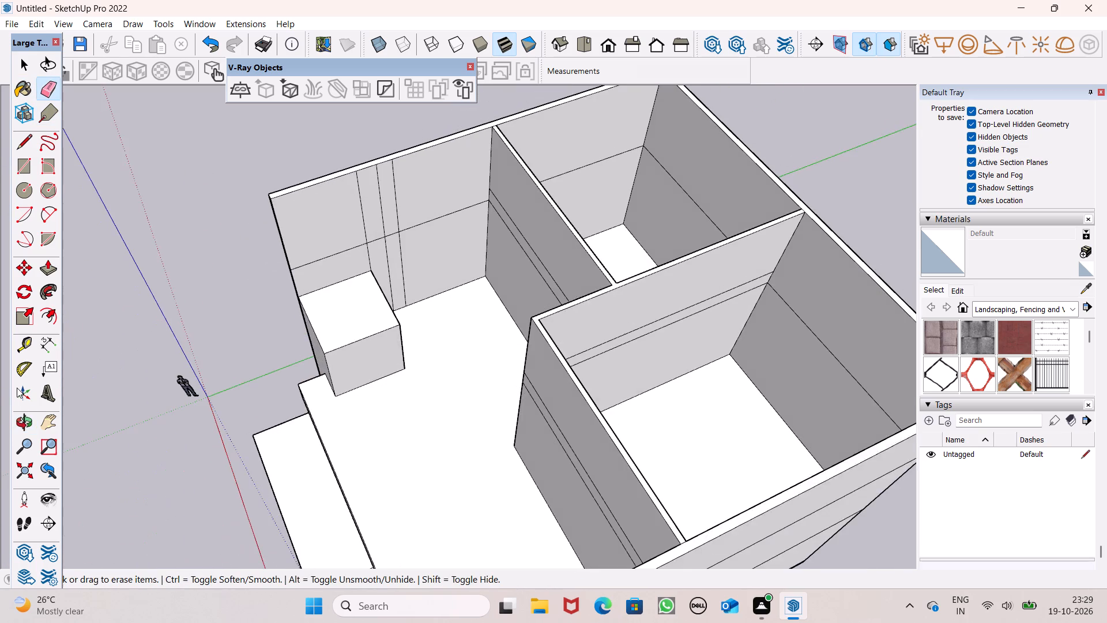
pyautogui.scroll(1, 326, 286)
pyautogui.moveTo(314, 283); pyautogui.dragTo(434, 255, button='middle')
pyautogui.scroll(1, 417, 279)
pyautogui.moveTo(372, 193); pyautogui.dragTo(385, 205)
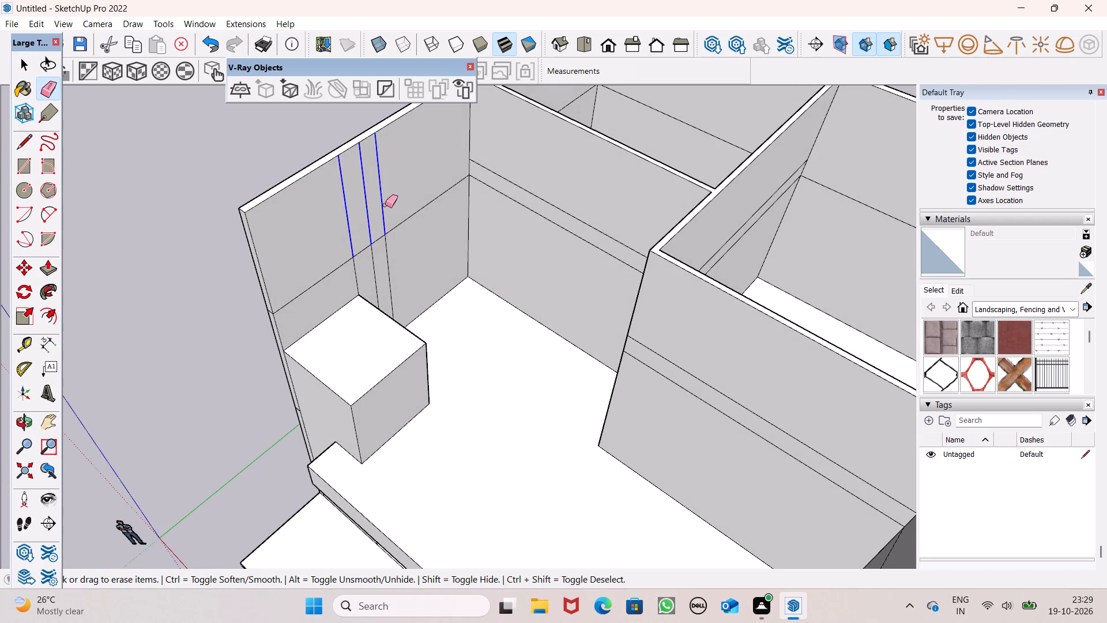
pyautogui.moveTo(385, 205); pyautogui.dragTo(386, 204)
pyautogui.moveTo(385, 204); pyautogui.dragTo(334, 284)
# Erase the remaining horizontal seam segments on the inner face of the same outer side wall.
pyautogui.scroll(-2, 345, 247)
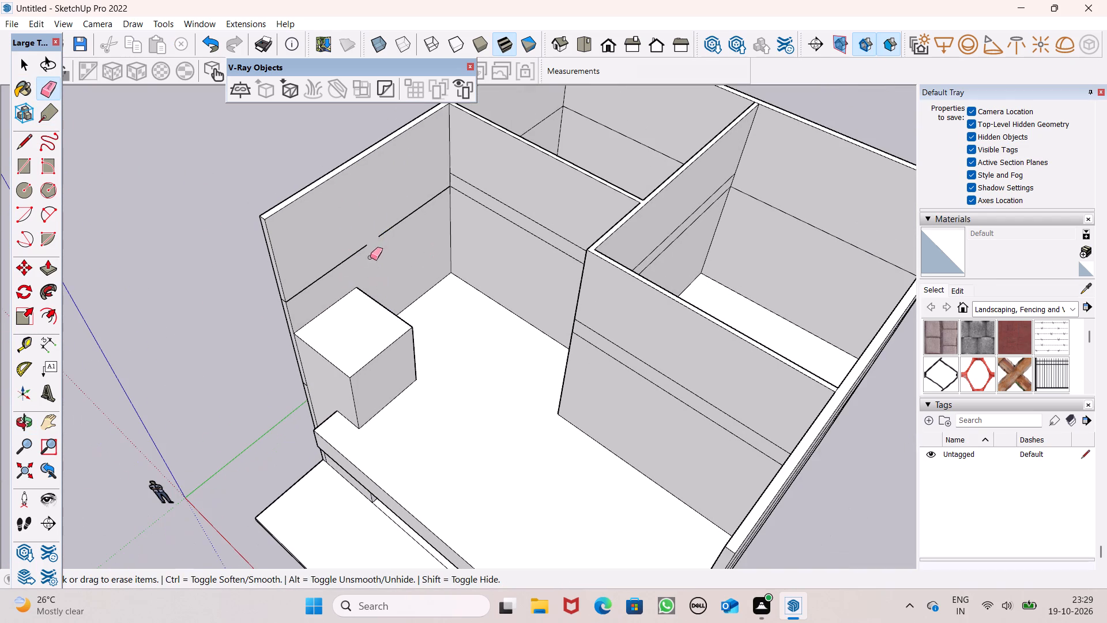
pyautogui.moveTo(363, 243); pyautogui.dragTo(368, 249)
pyautogui.moveTo(395, 220); pyautogui.dragTo(400, 234)
pyautogui.moveTo(405, 245); pyautogui.dragTo(574, 173, button='middle')
pyautogui.scroll(-5, 568, 170)
pyautogui.moveTo(563, 178); pyautogui.dragTo(593, 183, button='middle')
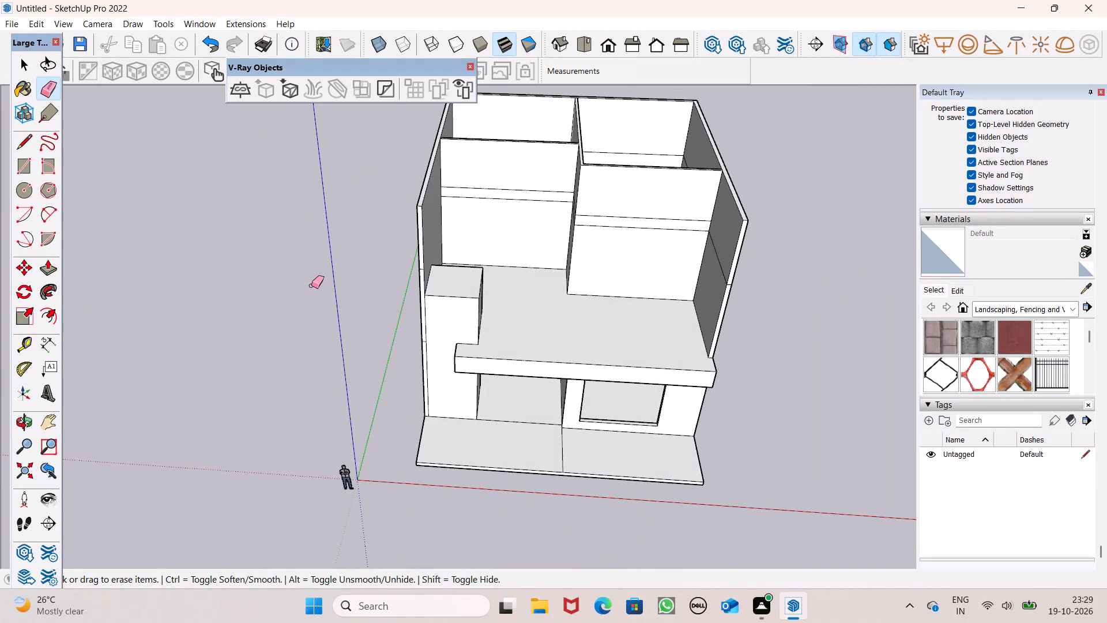
# Push/Pull the first-floor front end of the outer side wall beside the raised block back 16' 8", flush with the partition wall.
pyautogui.click(46, 270)
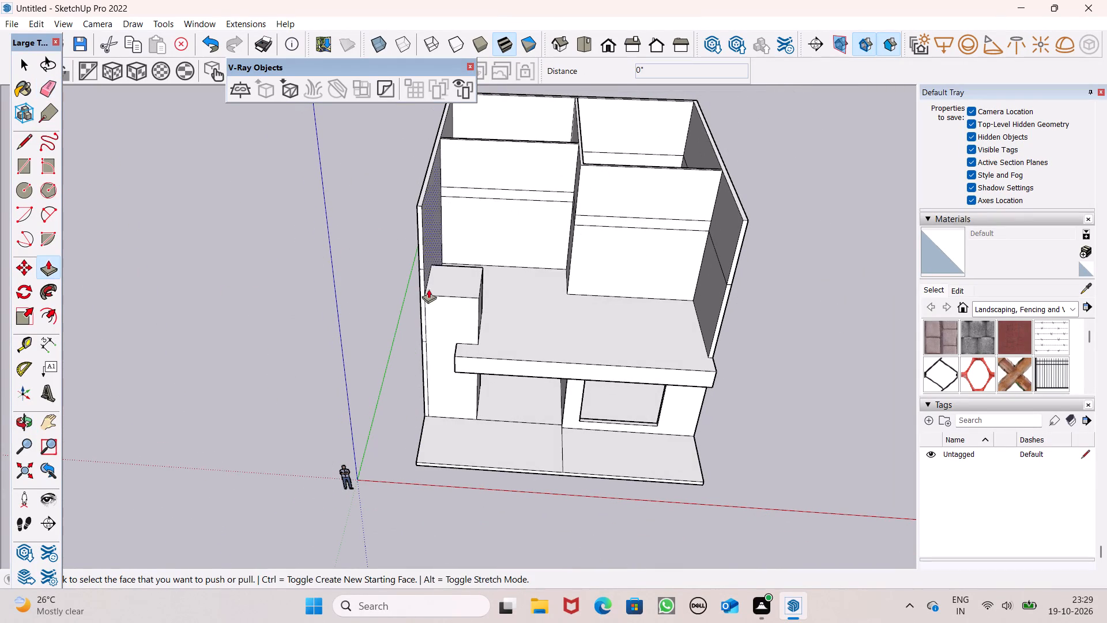
pyautogui.moveTo(431, 289); pyautogui.dragTo(686, 290, button='middle')
pyautogui.scroll(5, 511, 304)
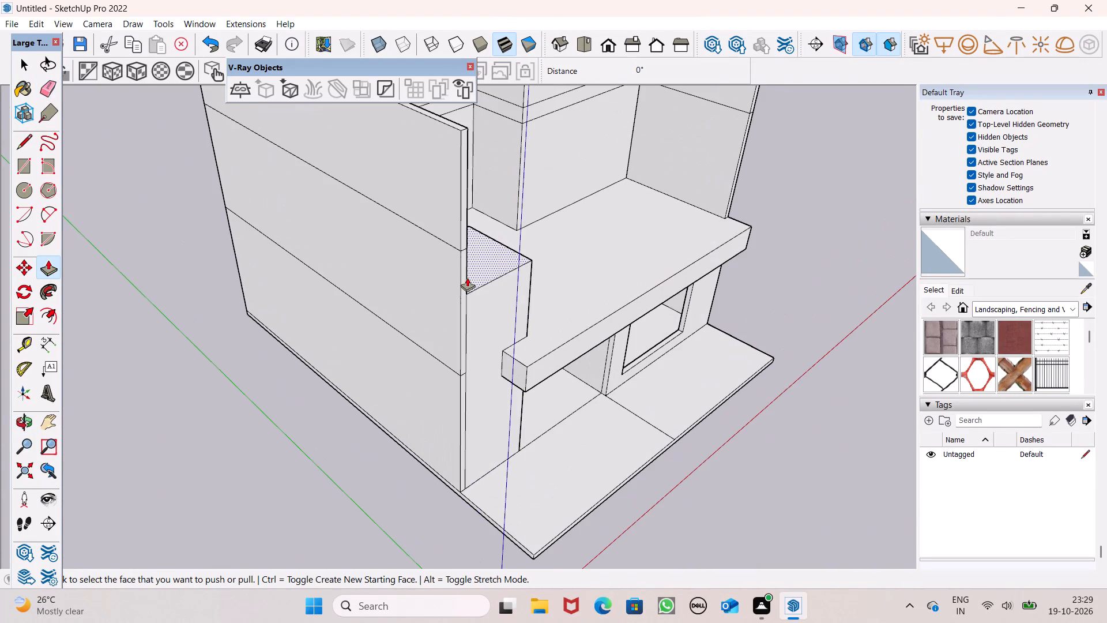
pyautogui.moveTo(465, 277); pyautogui.dragTo(336, 249)
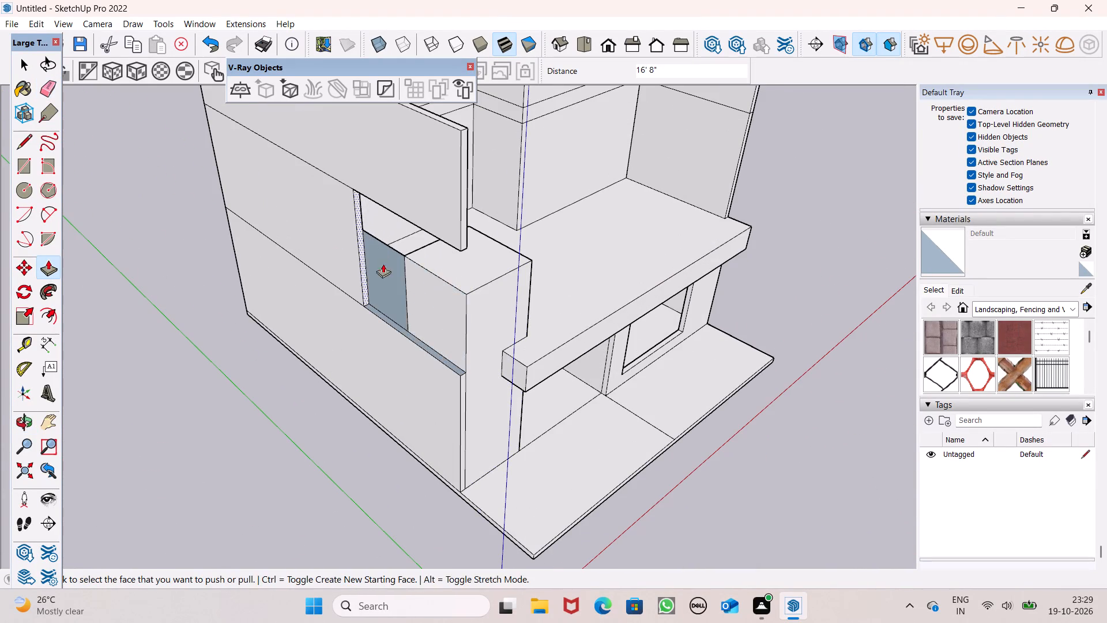
pyautogui.moveTo(487, 305); pyautogui.dragTo(288, 319, button='middle')
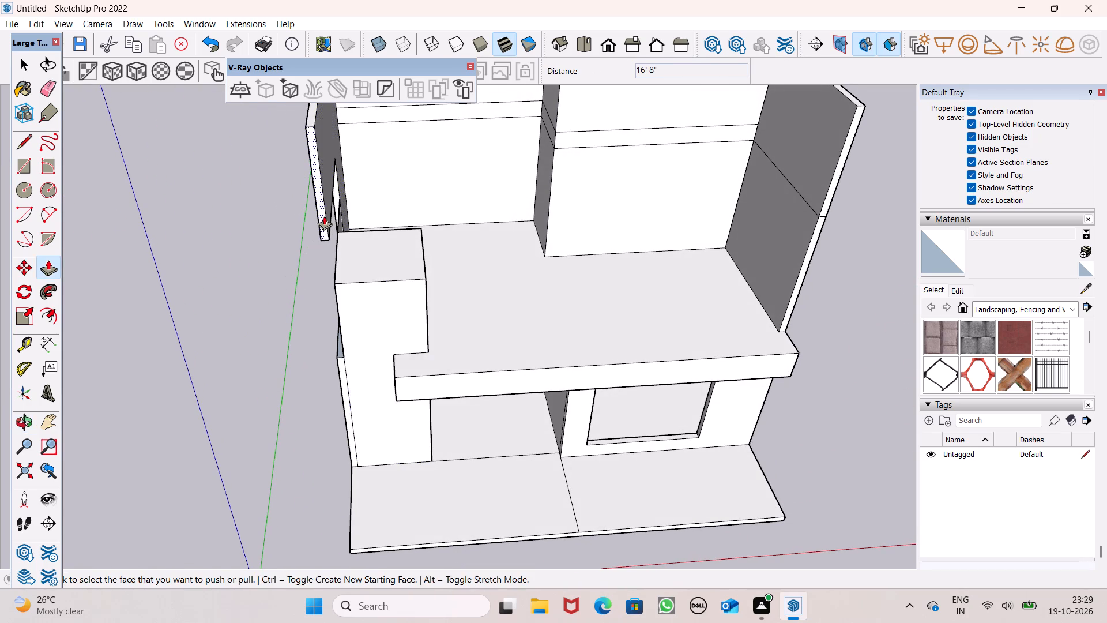
pyautogui.moveTo(323, 216); pyautogui.dragTo(345, 157)
pyautogui.scroll(-3, 333, 186)
pyautogui.moveTo(330, 203); pyautogui.dragTo(351, 212, button='middle')
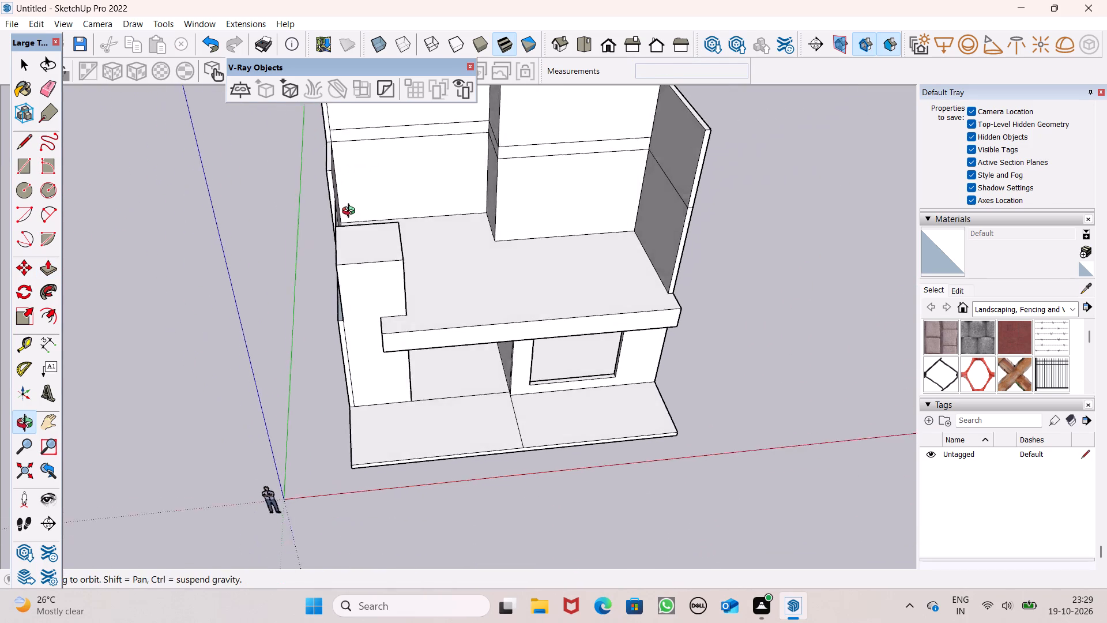
pyautogui.moveTo(351, 212); pyautogui.dragTo(376, 226, button='middle')
pyautogui.scroll(6, 329, 205)
pyautogui.moveTo(321, 196); pyautogui.dragTo(317, 132)
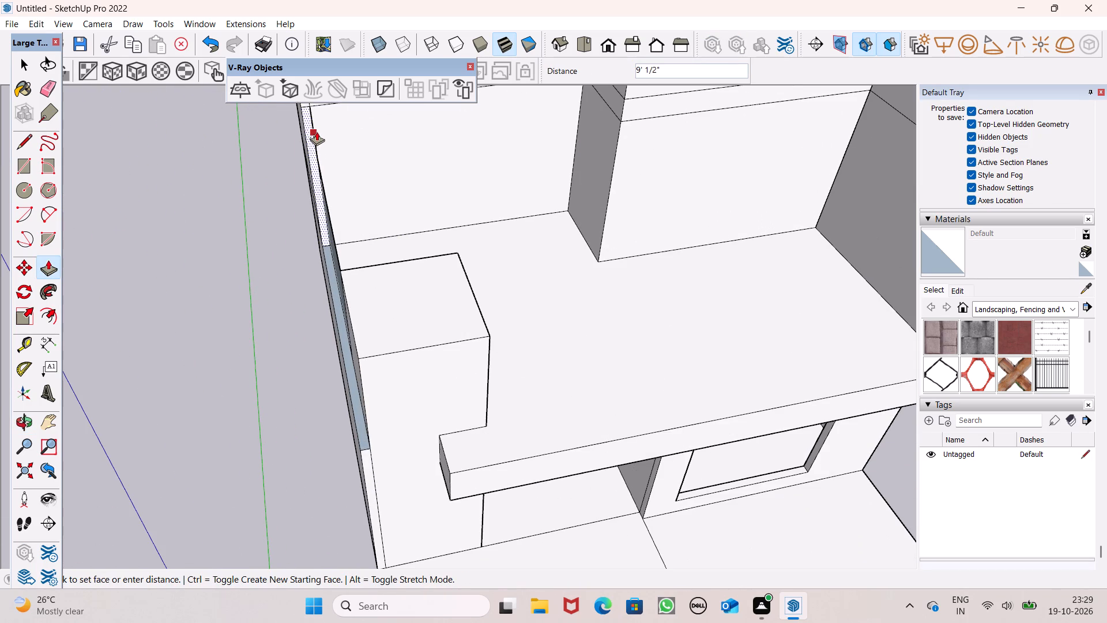
pyautogui.moveTo(317, 132); pyautogui.dragTo(317, 131)
# Erase the leftover edge between the raised front block and the strip left by the cut-back side wall.
pyautogui.click(58, 88)
pyautogui.moveTo(291, 263); pyautogui.dragTo(382, 282, button='middle')
pyautogui.moveTo(356, 262); pyautogui.dragTo(349, 271)
pyautogui.moveTo(363, 282); pyautogui.dragTo(270, 273, button='middle')
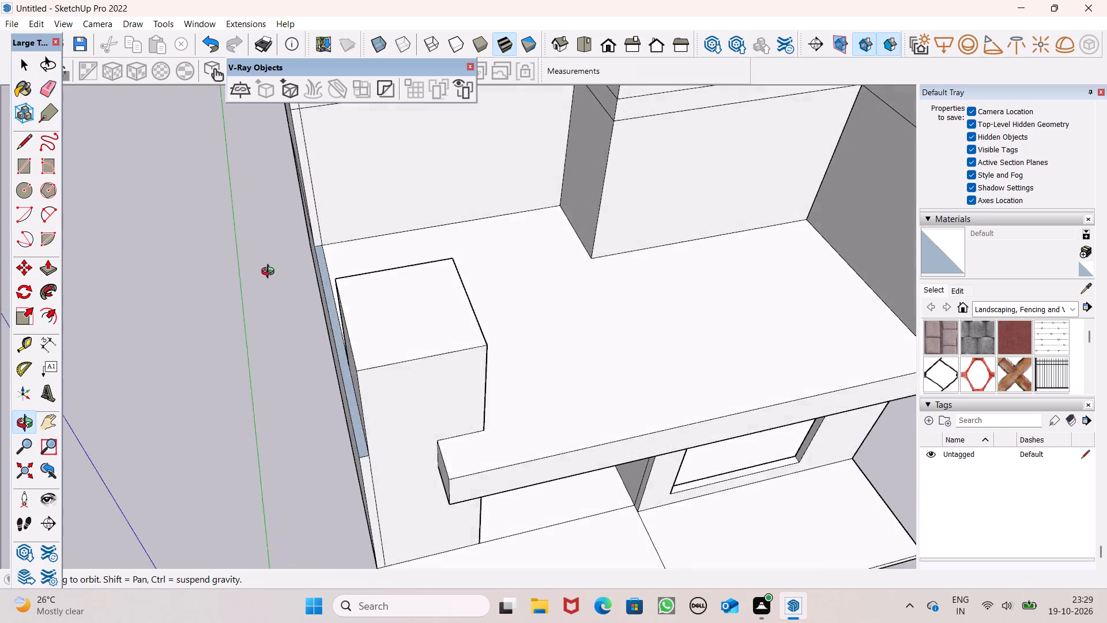
# Examine the first floor with the side wall cut back, from above and from the front of the house.
pyautogui.moveTo(270, 273); pyautogui.dragTo(259, 259, button='middle')
pyautogui.scroll(-2, 259, 234)
pyautogui.press('space')
pyautogui.scroll(-4, 266, 264)
pyautogui.moveTo(296, 292); pyautogui.dragTo(176, 297, button='middle')
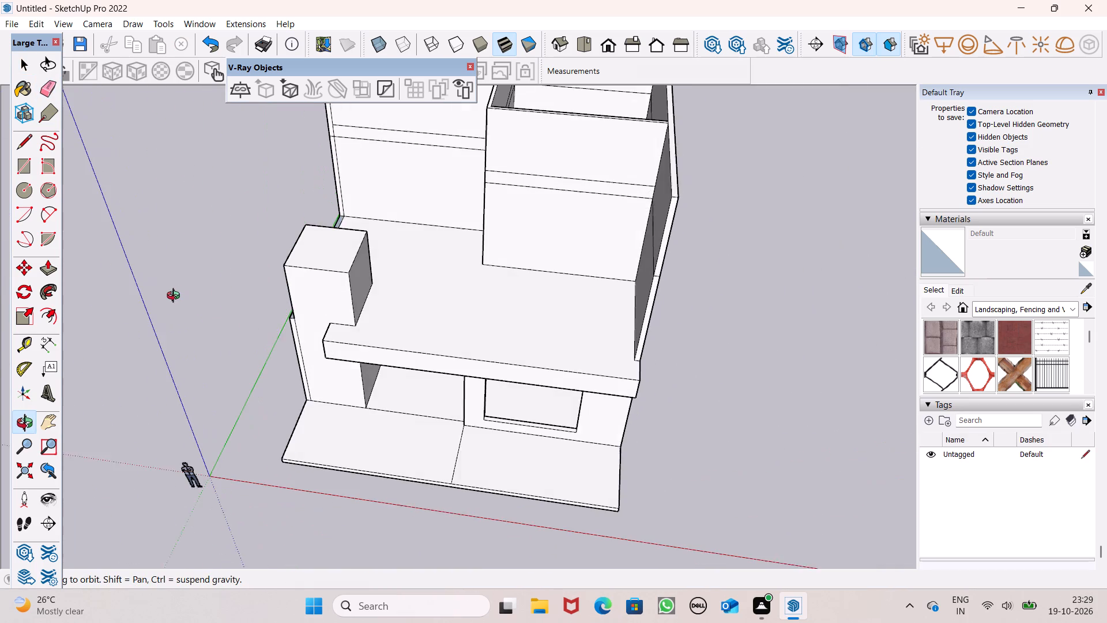
pyautogui.moveTo(176, 297); pyautogui.dragTo(175, 295, button='middle')
pyautogui.scroll(-1, 336, 249)
pyautogui.moveTo(400, 235); pyautogui.dragTo(464, 208, button='middle')
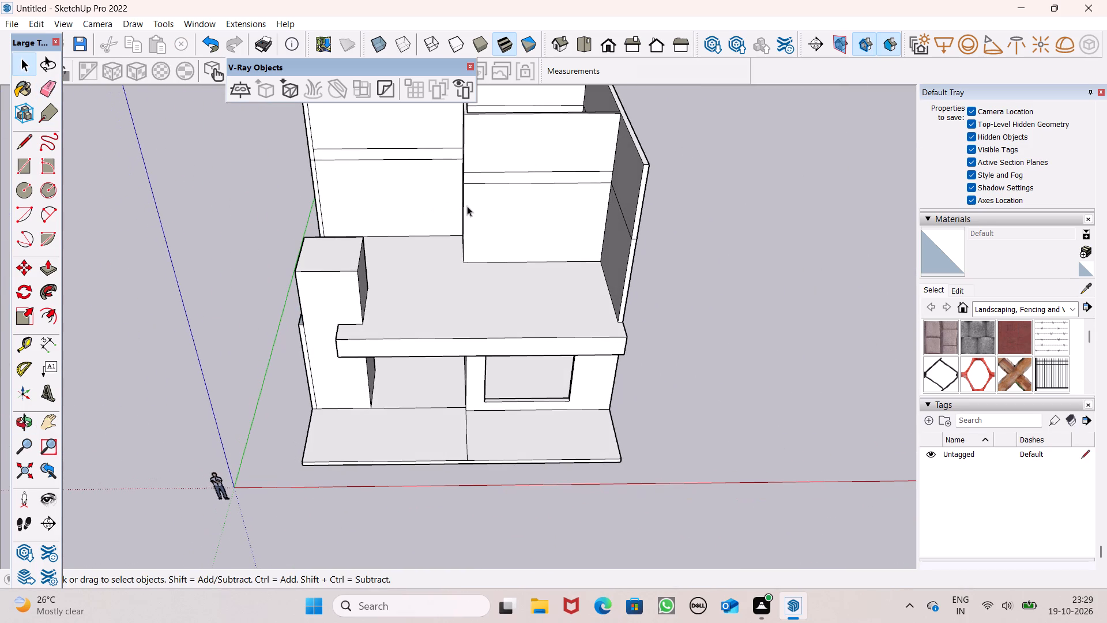
pyautogui.scroll(-3, 457, 206)
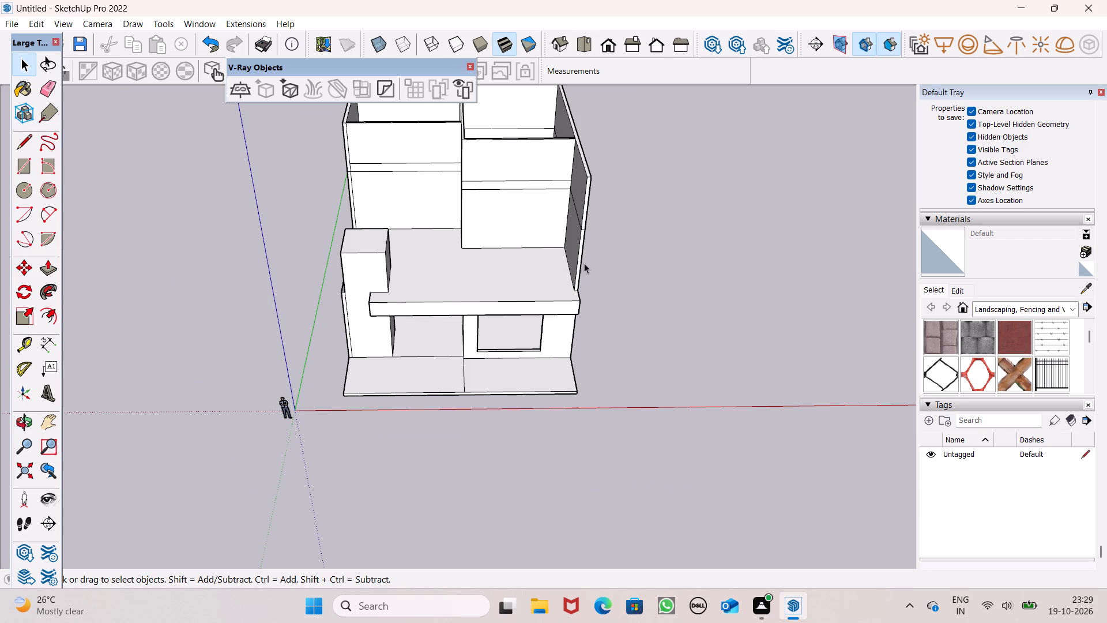
pyautogui.moveTo(613, 269); pyautogui.dragTo(620, 232, button='middle')
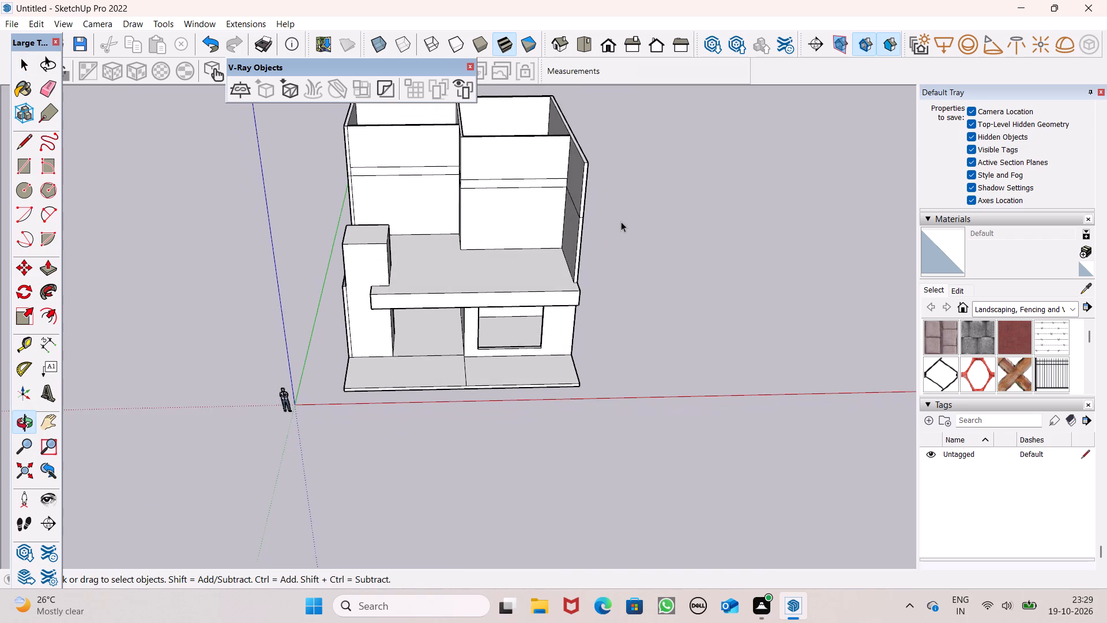
pyautogui.scroll(-2, 621, 220)
pyautogui.moveTo(619, 217); pyautogui.dragTo(616, 118, button='middle')
pyautogui.scroll(1, 540, 141)
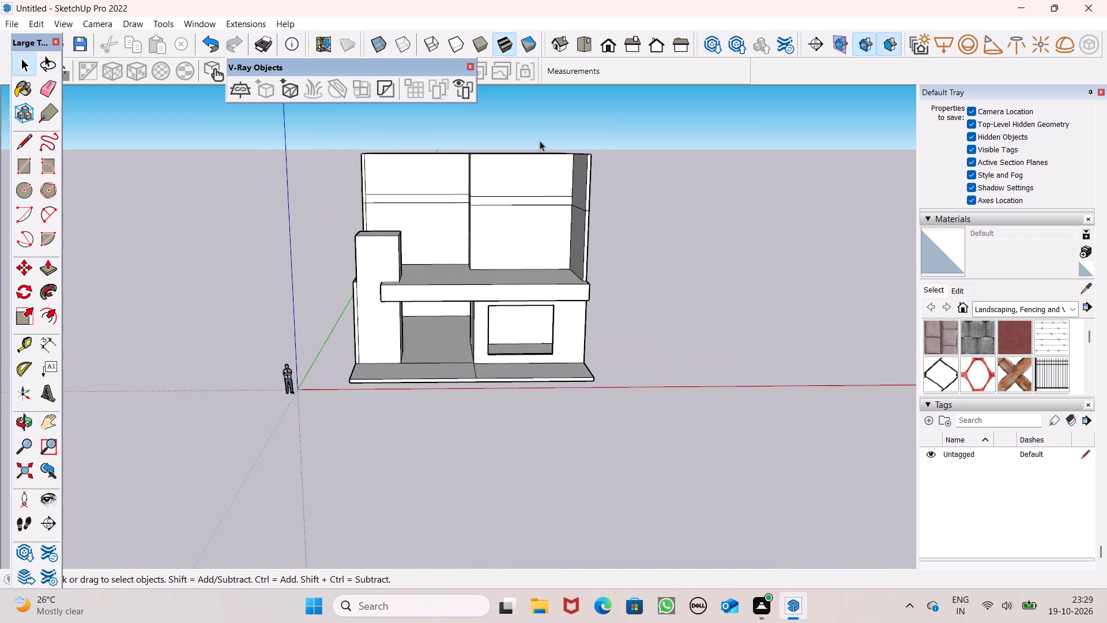
pyautogui.scroll(2, 540, 141)
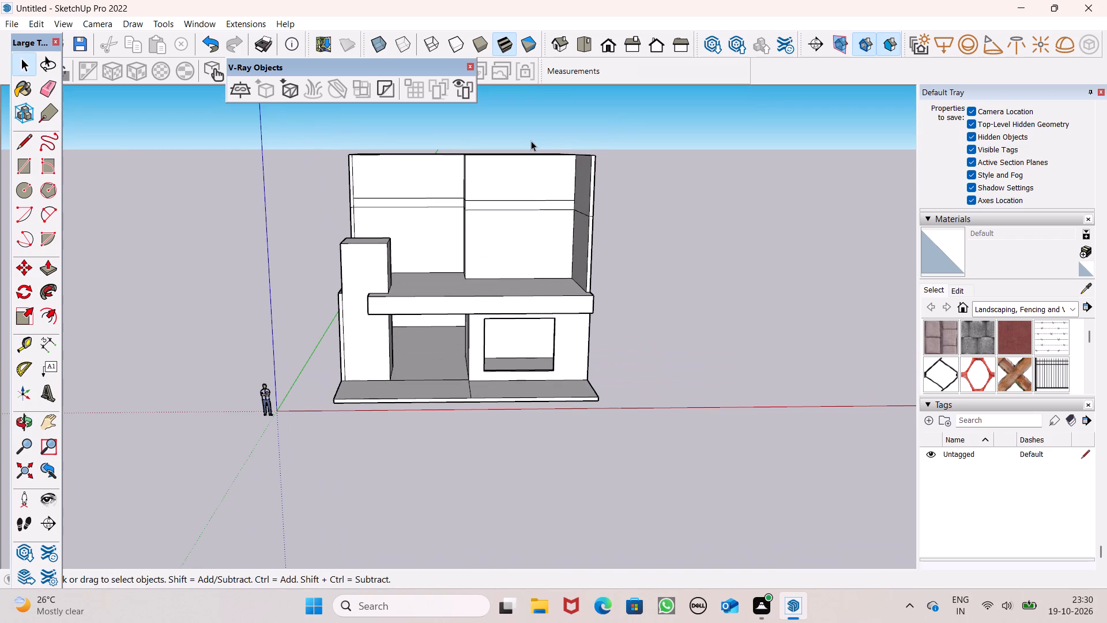
pyautogui.scroll(-2, 530, 152)
pyautogui.moveTo(526, 176); pyautogui.dragTo(568, 212, button='middle')
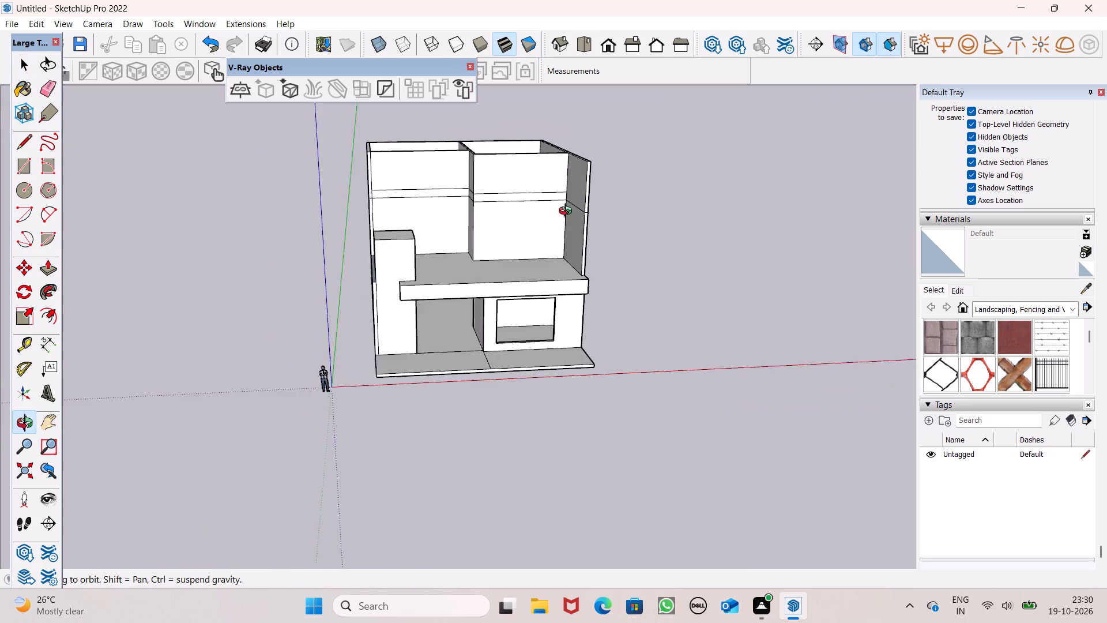
pyautogui.moveTo(568, 212); pyautogui.dragTo(604, 222, button='middle')
# Push/Pull the upper and lower front end faces of the opposite first-floor side wall back 16' 11 1/16" to the partition wall.
pyautogui.click(49, 267)
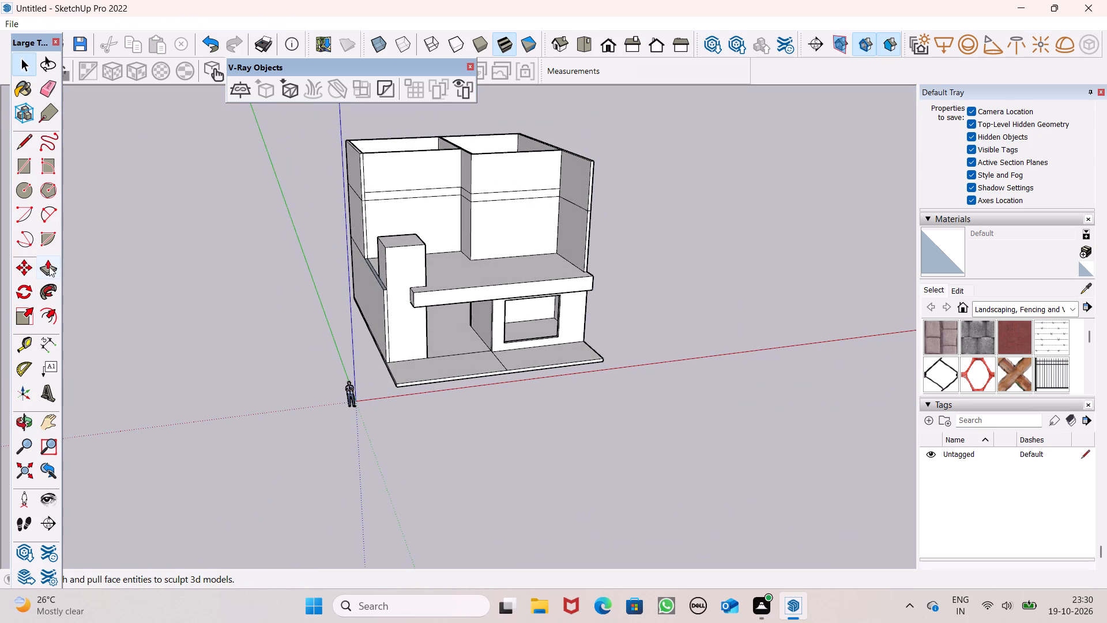
pyautogui.scroll(2, 602, 238)
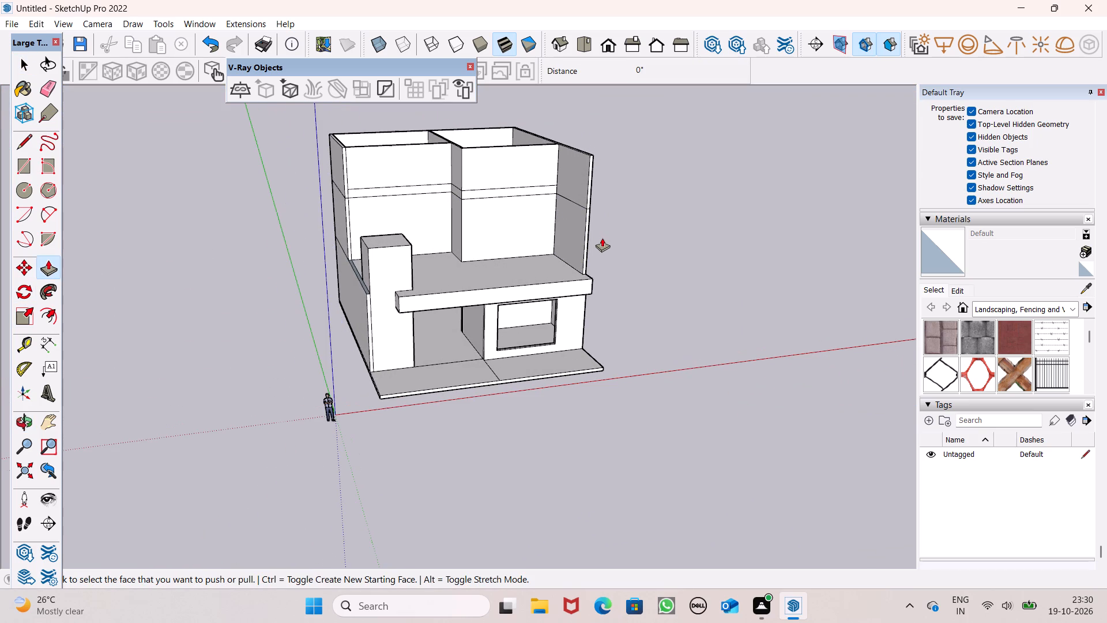
pyautogui.scroll(-1, 602, 238)
pyautogui.moveTo(597, 249); pyautogui.dragTo(540, 354, button='middle')
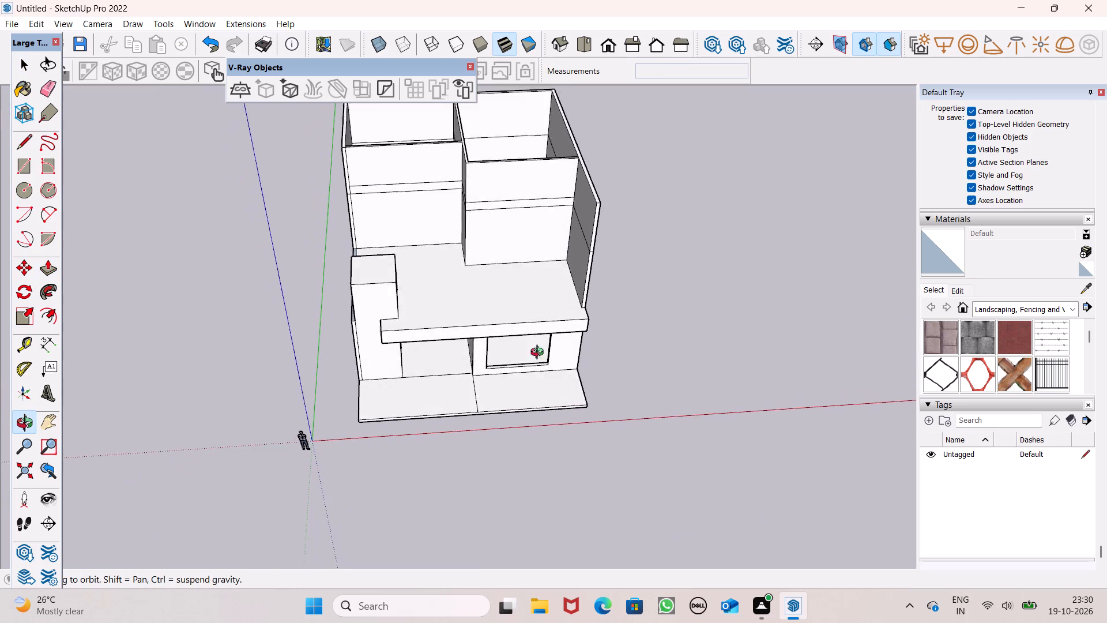
pyautogui.moveTo(540, 354); pyautogui.dragTo(505, 396, button='middle')
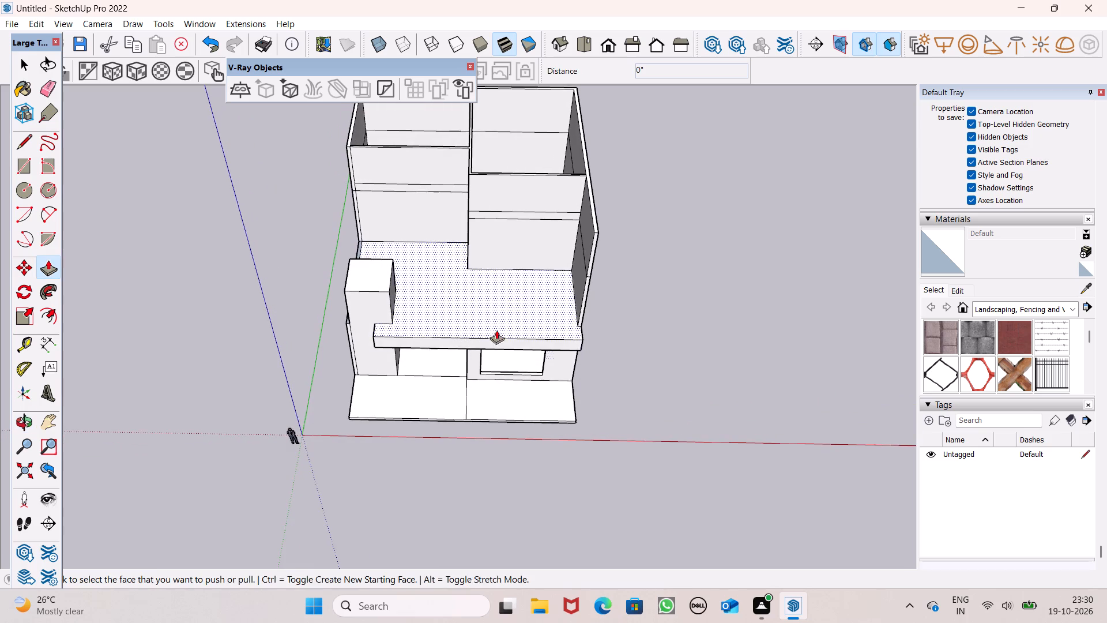
pyautogui.moveTo(516, 313); pyautogui.dragTo(628, 307, button='middle')
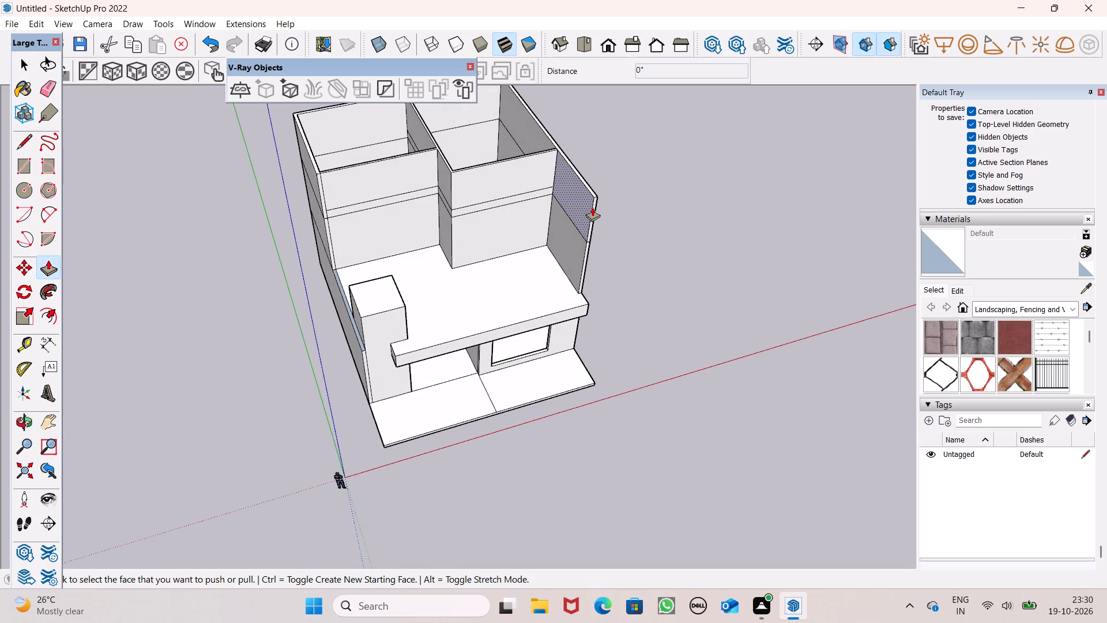
pyautogui.moveTo(592, 207); pyautogui.dragTo(577, 199)
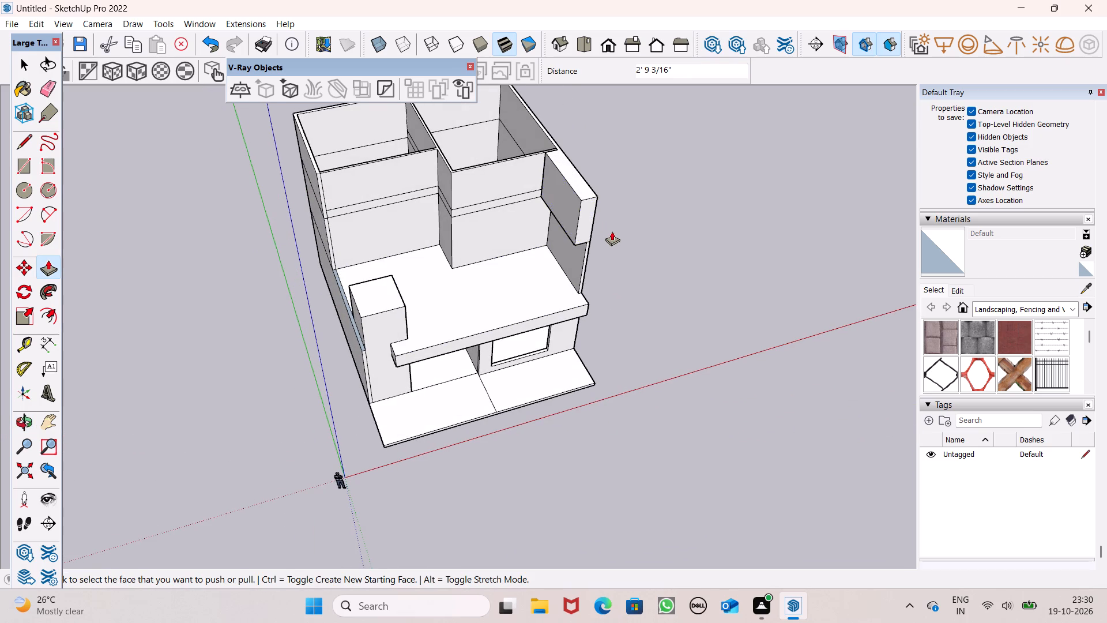
pyautogui.hotkey('ctrl', 'z')
pyautogui.keyDown('ctrl'); pyautogui.scroll(9, 613, 235); pyautogui.keyUp('ctrl')
pyautogui.moveTo(579, 222); pyautogui.dragTo(525, 171)
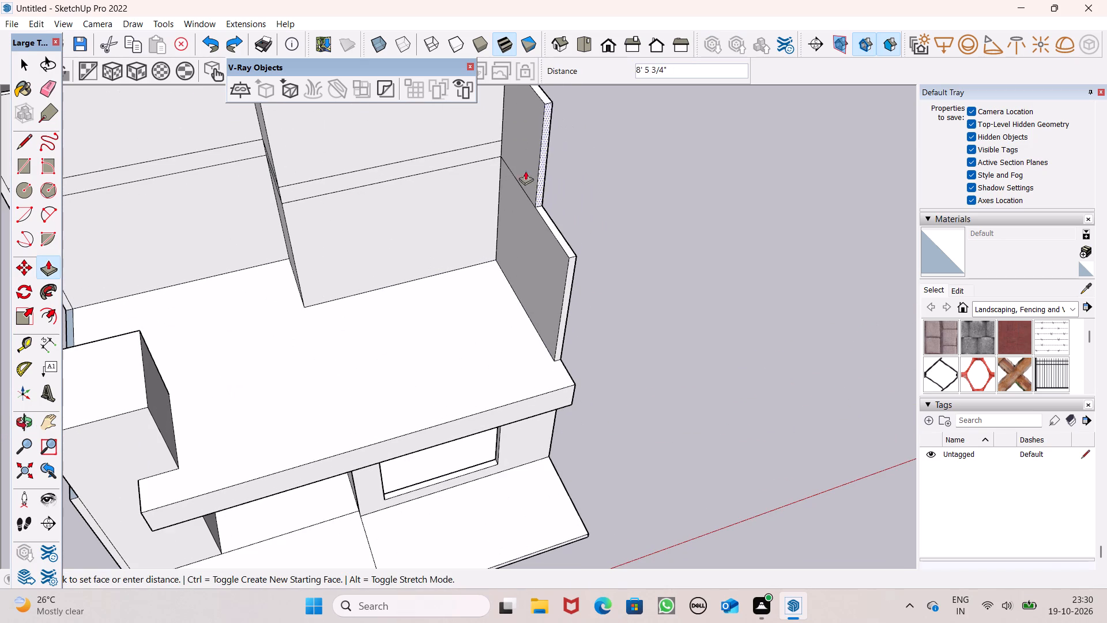
pyautogui.moveTo(525, 171); pyautogui.dragTo(494, 133)
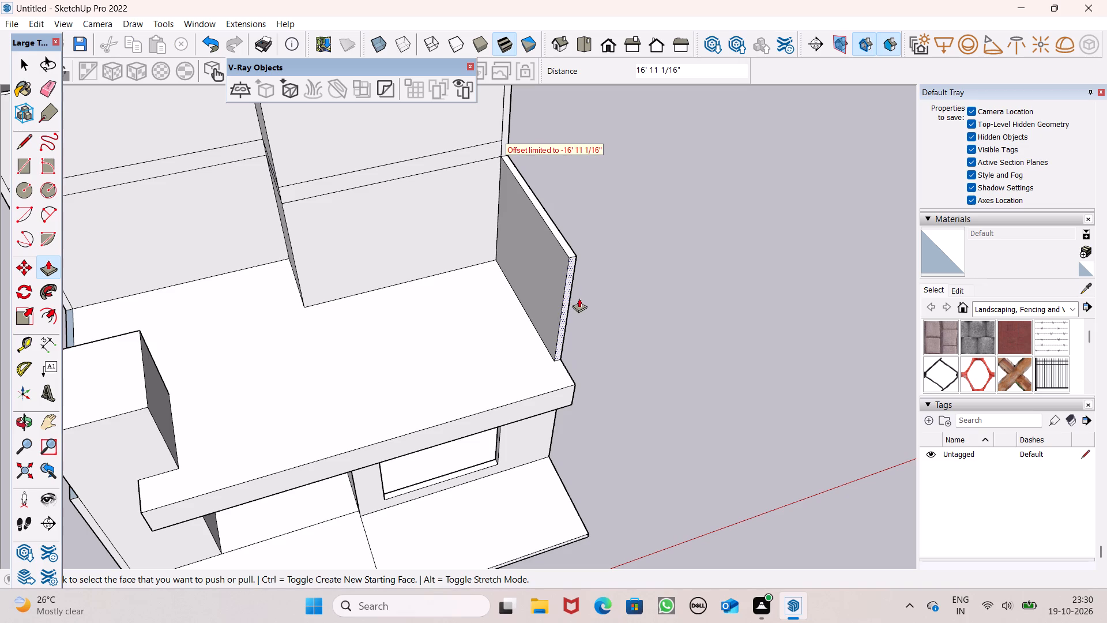
pyautogui.moveTo(566, 311); pyautogui.dragTo(514, 247)
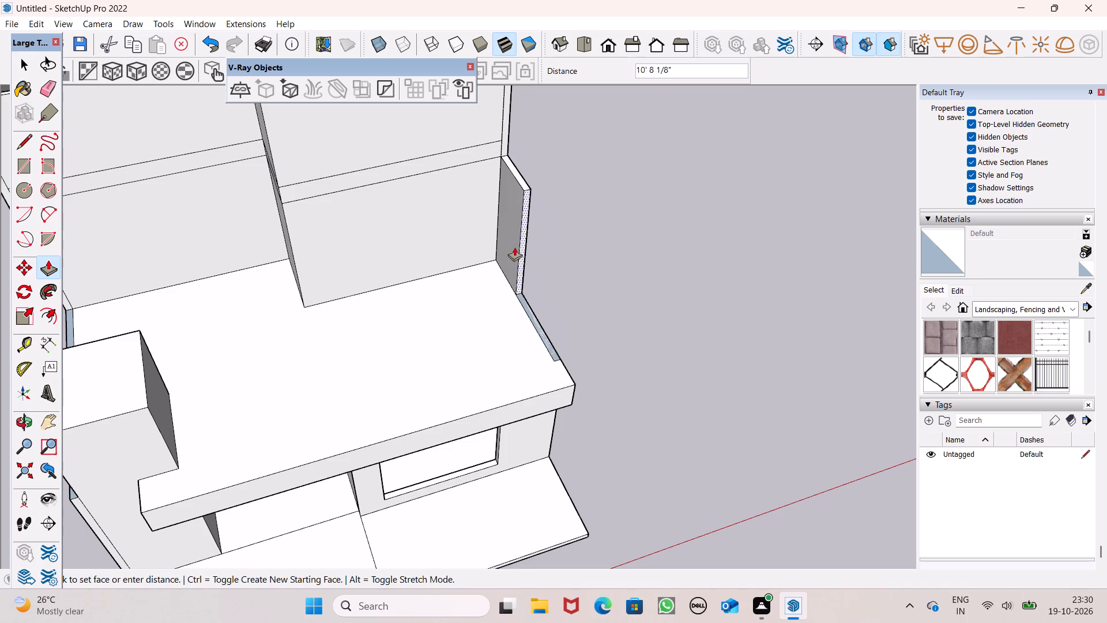
pyautogui.moveTo(514, 247); pyautogui.dragTo(492, 226)
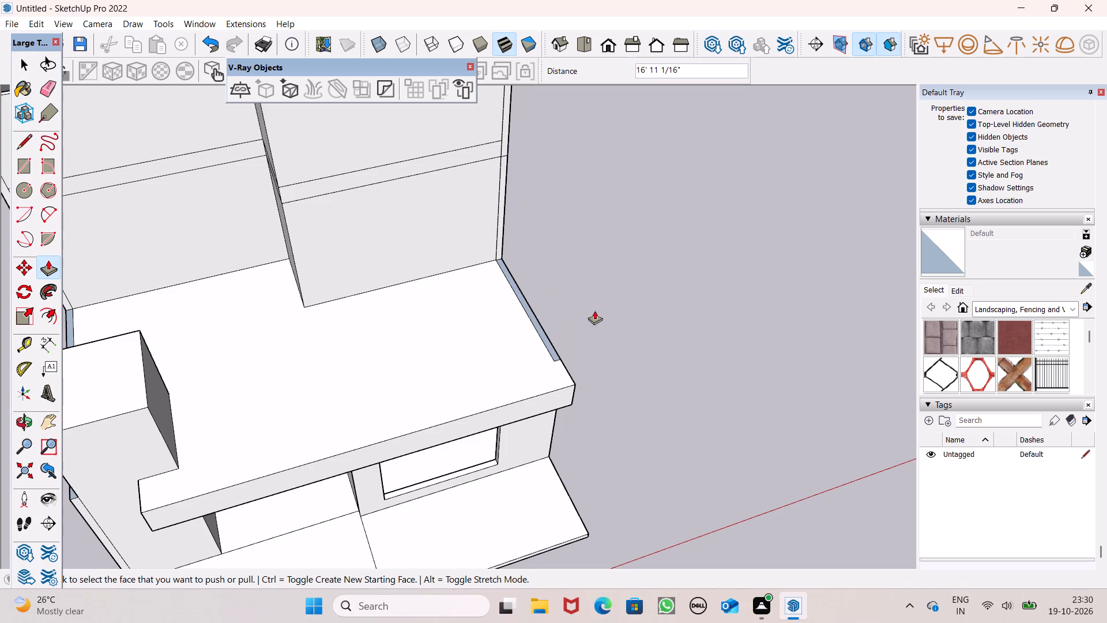
# Examine the open front terrace and the upper-floor proportions from the front of the house.
pyautogui.moveTo(588, 317); pyautogui.dragTo(513, 240, button='middle')
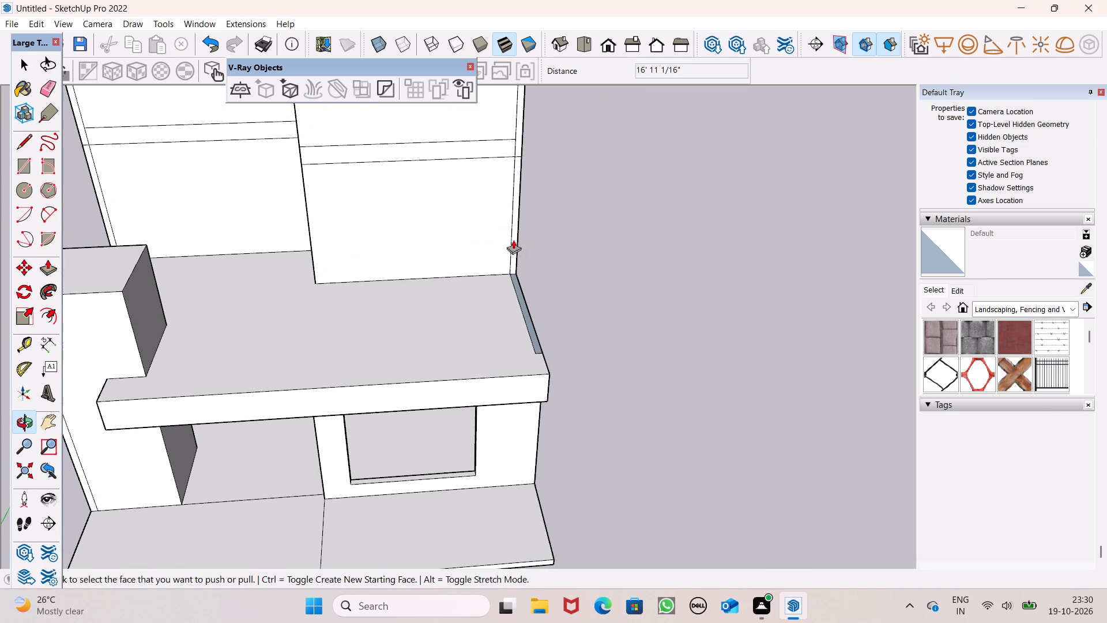
pyautogui.scroll(-8, 539, 272)
pyautogui.moveTo(551, 321); pyautogui.dragTo(484, 291, button='middle')
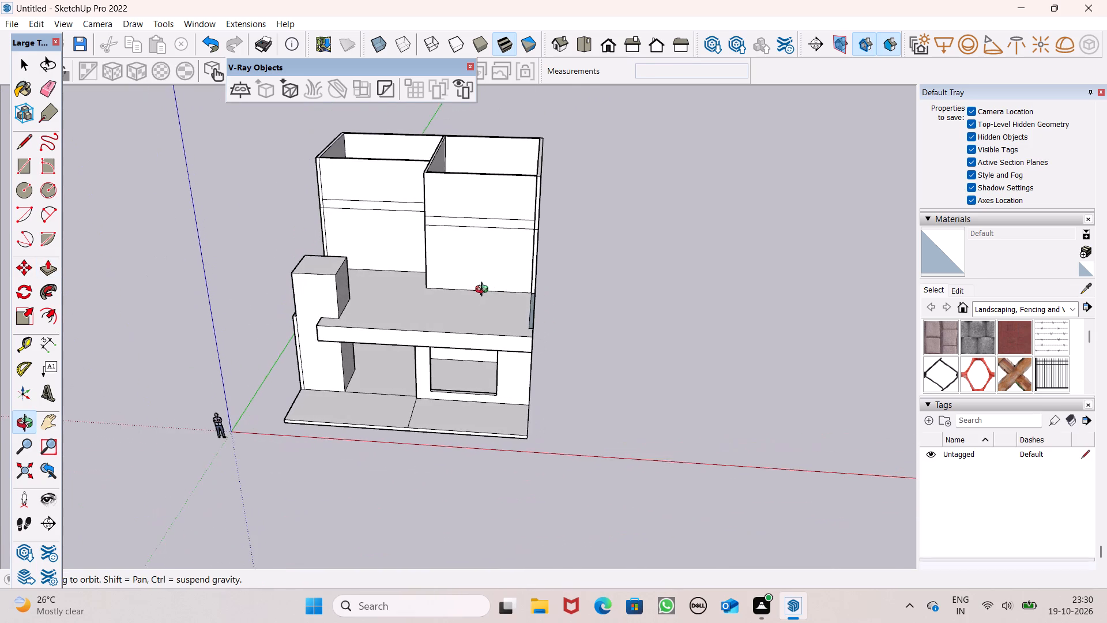
pyautogui.moveTo(484, 291); pyautogui.dragTo(526, 277, button='middle')
pyautogui.scroll(3, 529, 275)
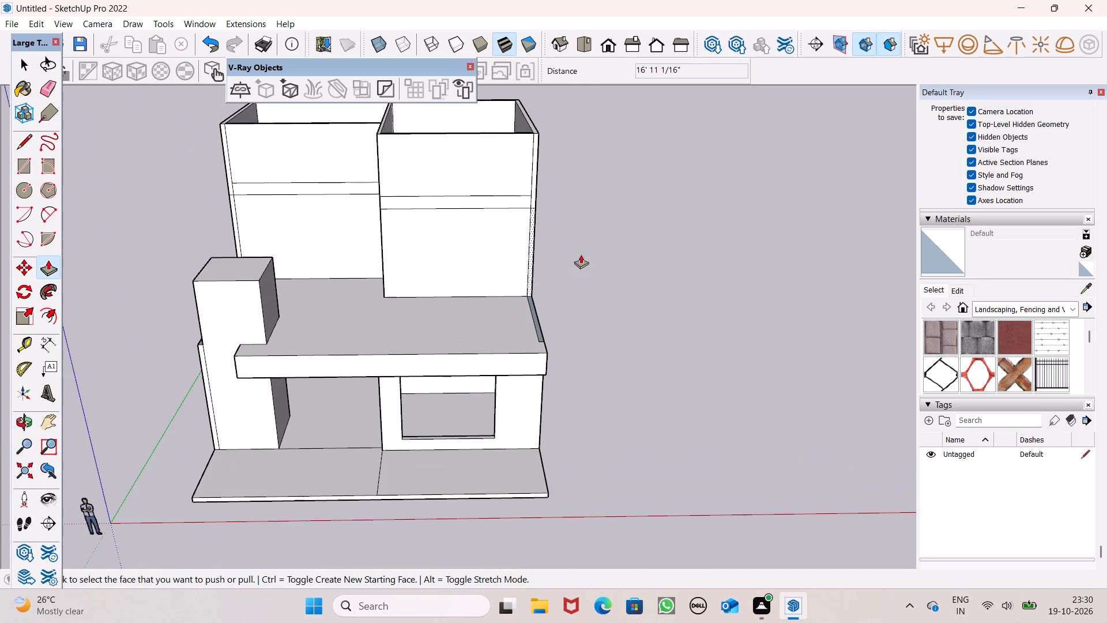
pyautogui.scroll(-4, 589, 252)
pyautogui.scroll(1, 594, 246)
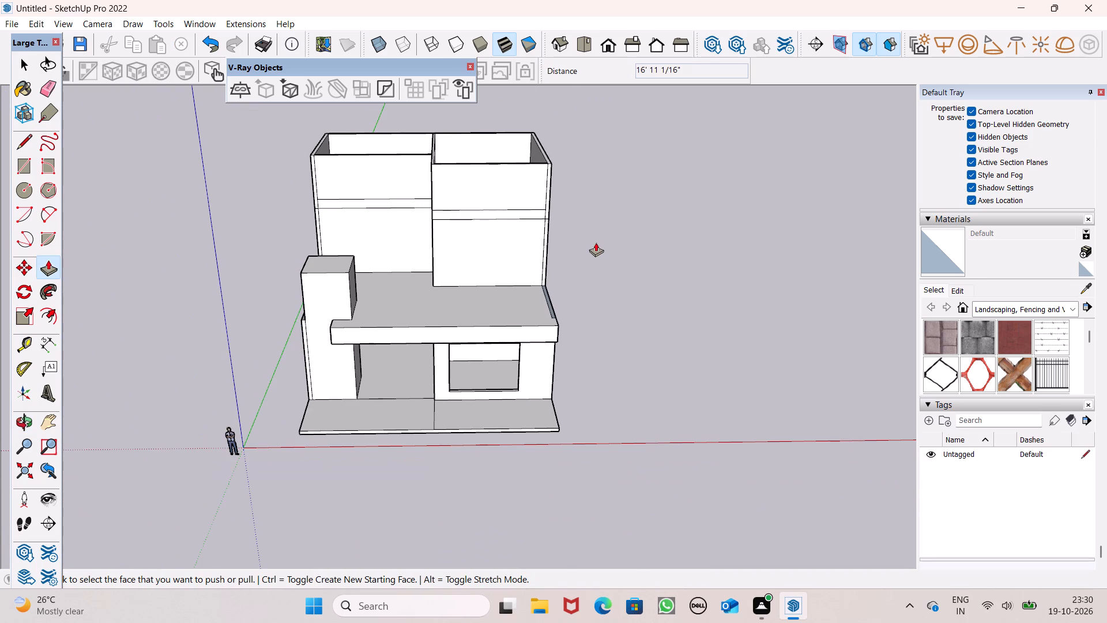
pyautogui.moveTo(595, 238); pyautogui.dragTo(594, 223, button='middle')
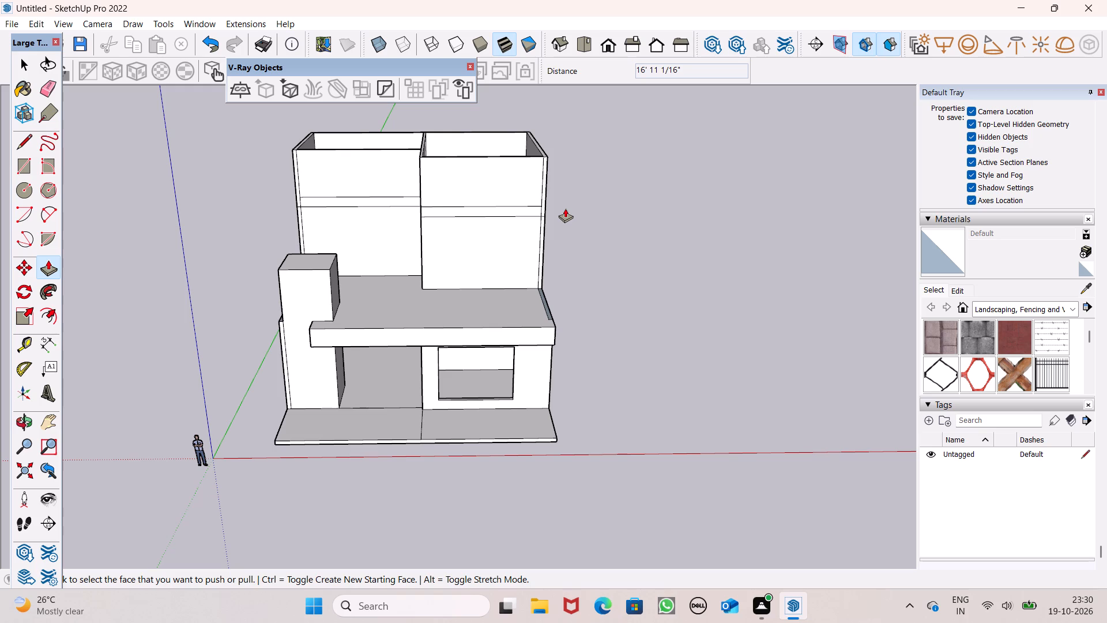
pyautogui.scroll(-1, 565, 208)
pyautogui.moveTo(555, 233); pyautogui.dragTo(519, 250, button='middle')
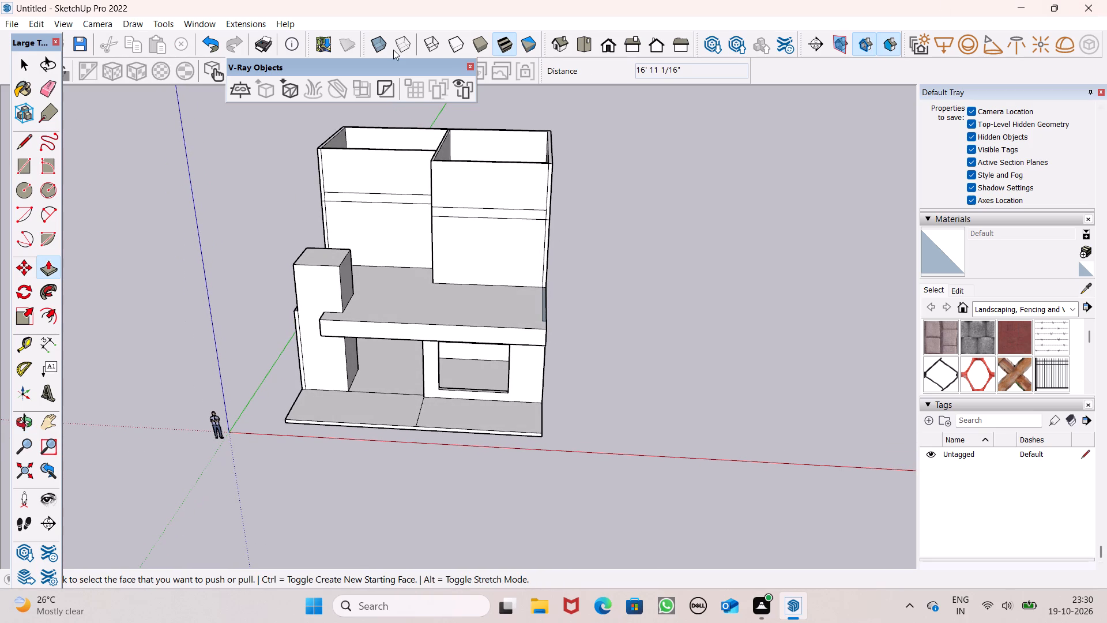
# Erase the leftover edges of the narrow strip on the terrace floor where the opposite side wall stood.
pyautogui.click(49, 87)
pyautogui.scroll(6, 445, 302)
pyautogui.scroll(1, 577, 333)
pyautogui.scroll(-1, 578, 333)
pyautogui.scroll(3, 578, 333)
pyautogui.scroll(5, 629, 320)
pyautogui.middleClick(630, 319)
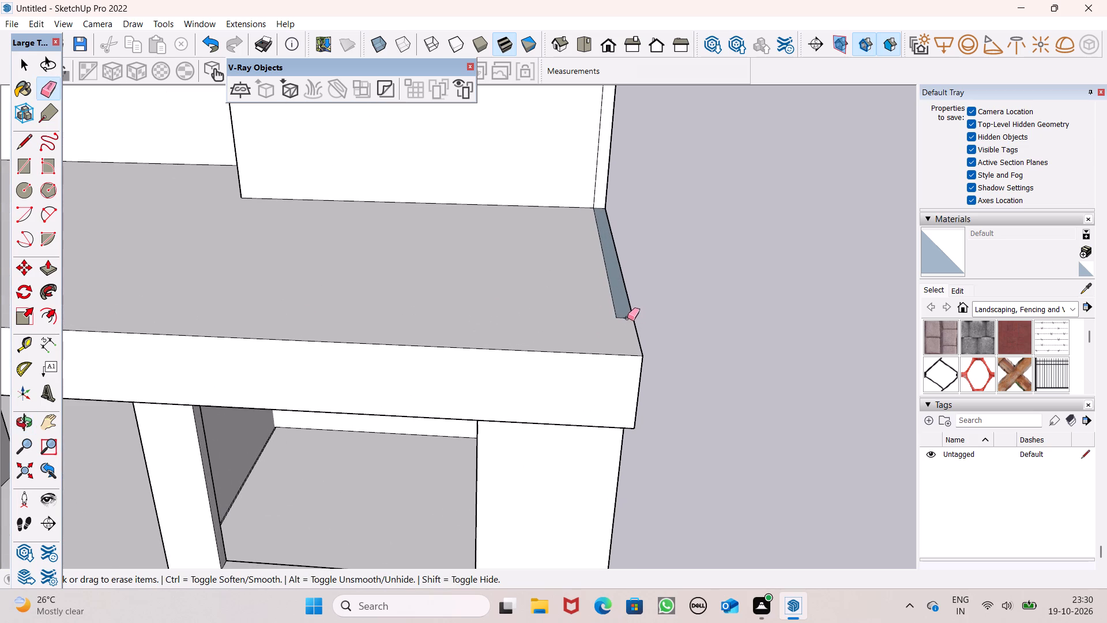
pyautogui.click(627, 318)
pyautogui.moveTo(617, 312); pyautogui.dragTo(612, 311)
# Examine the cleared terrace, the raised front block and the outer side walls from several angles.
pyautogui.scroll(-11, 607, 302)
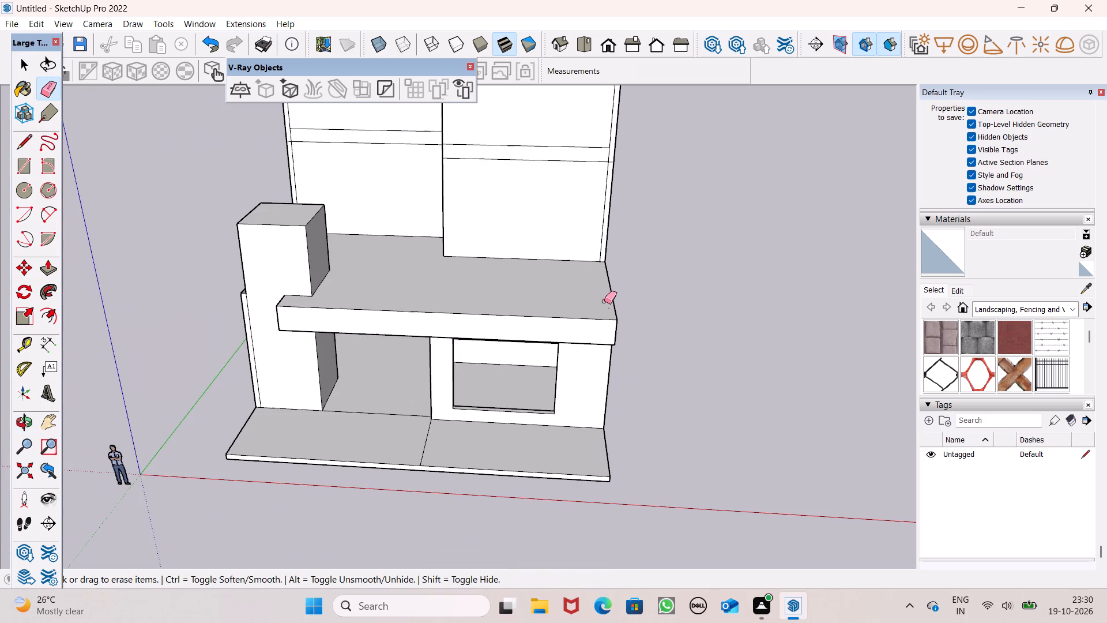
pyautogui.scroll(-1, 755, 256)
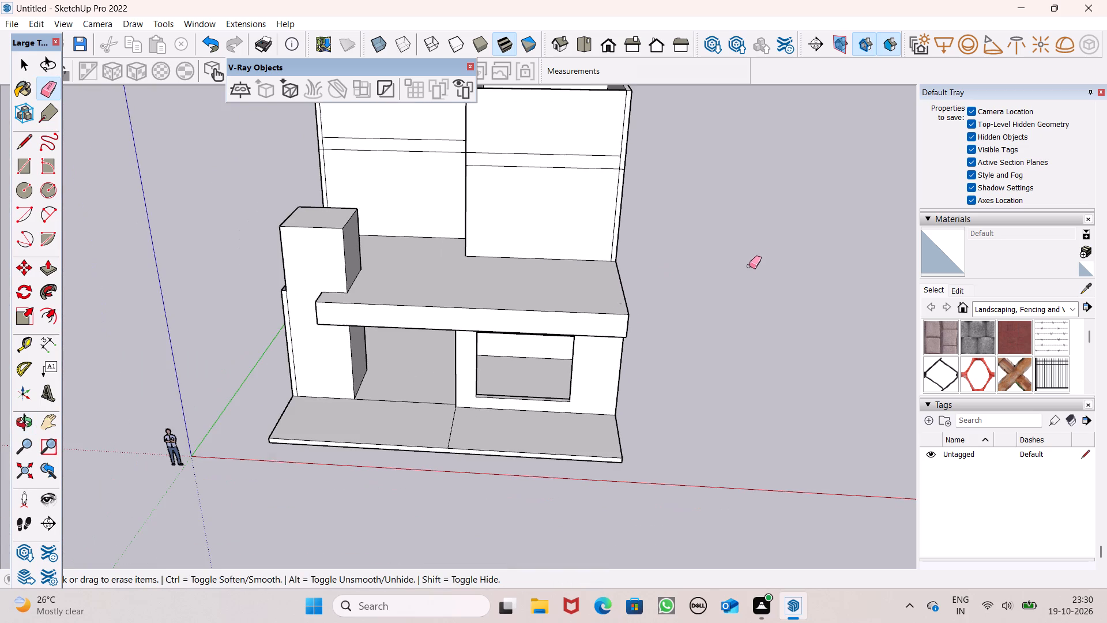
pyautogui.scroll(-4, 747, 270)
pyautogui.moveTo(681, 347); pyautogui.dragTo(457, 440, button='middle')
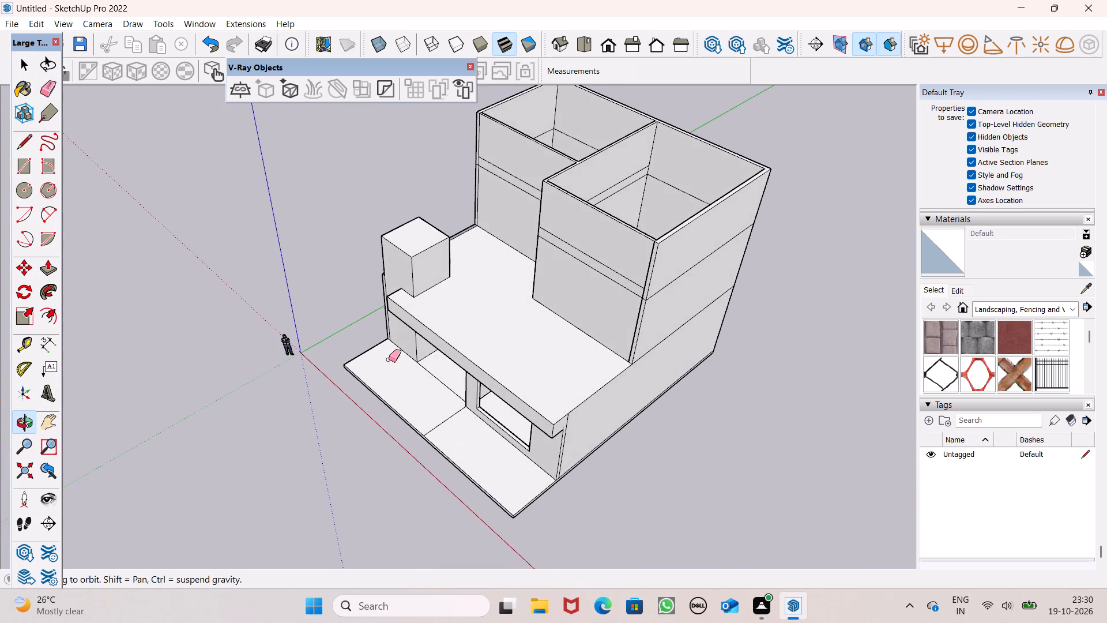
pyautogui.moveTo(389, 359); pyautogui.dragTo(530, 393, button='middle')
pyautogui.moveTo(363, 355); pyautogui.dragTo(437, 379, button='middle')
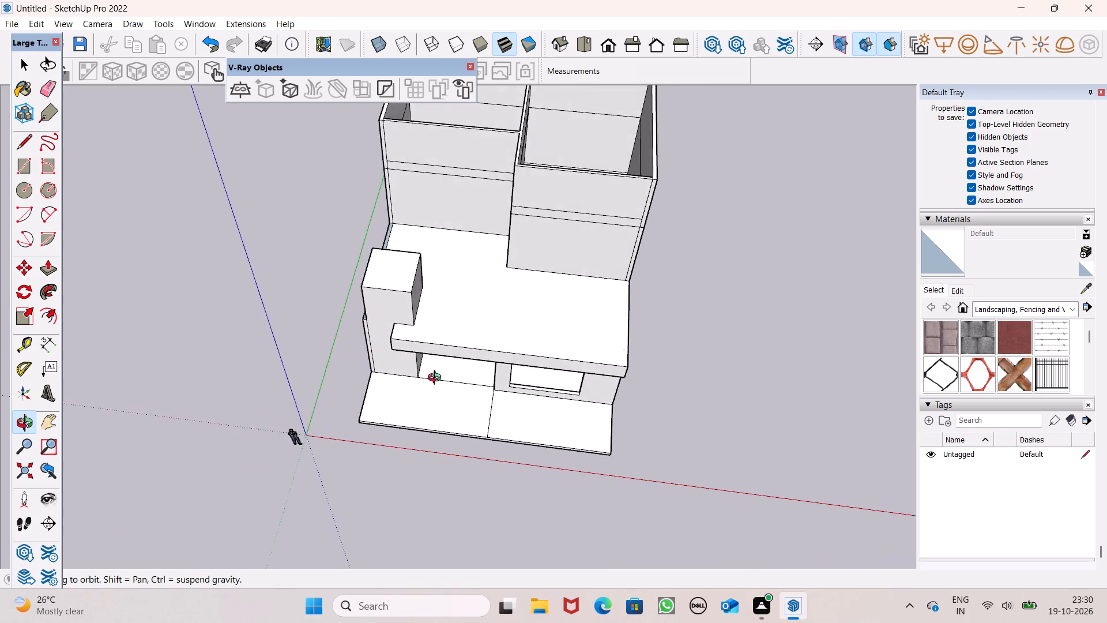
# Draw a line about 3' 7 11/16" long across the terrace slab's top, from the raised front block's inner corner to the slab's front edge.
pyautogui.moveTo(437, 379); pyautogui.dragTo(443, 373, button='middle')
pyautogui.scroll(5, 375, 355)
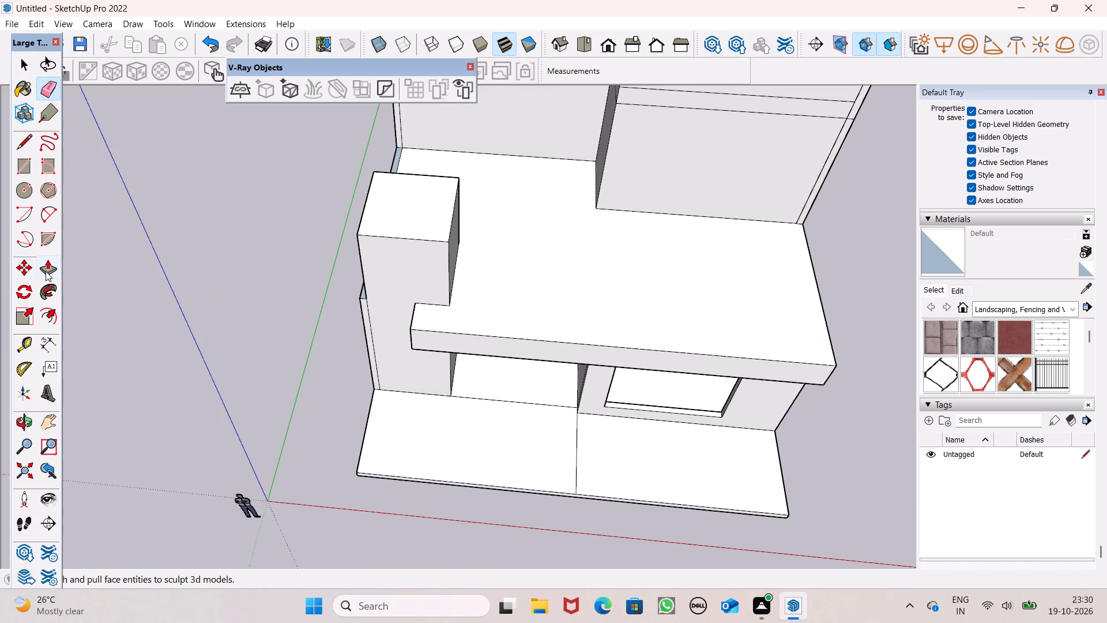
pyautogui.click(46, 271)
pyautogui.moveTo(340, 286); pyautogui.dragTo(415, 148, button='middle')
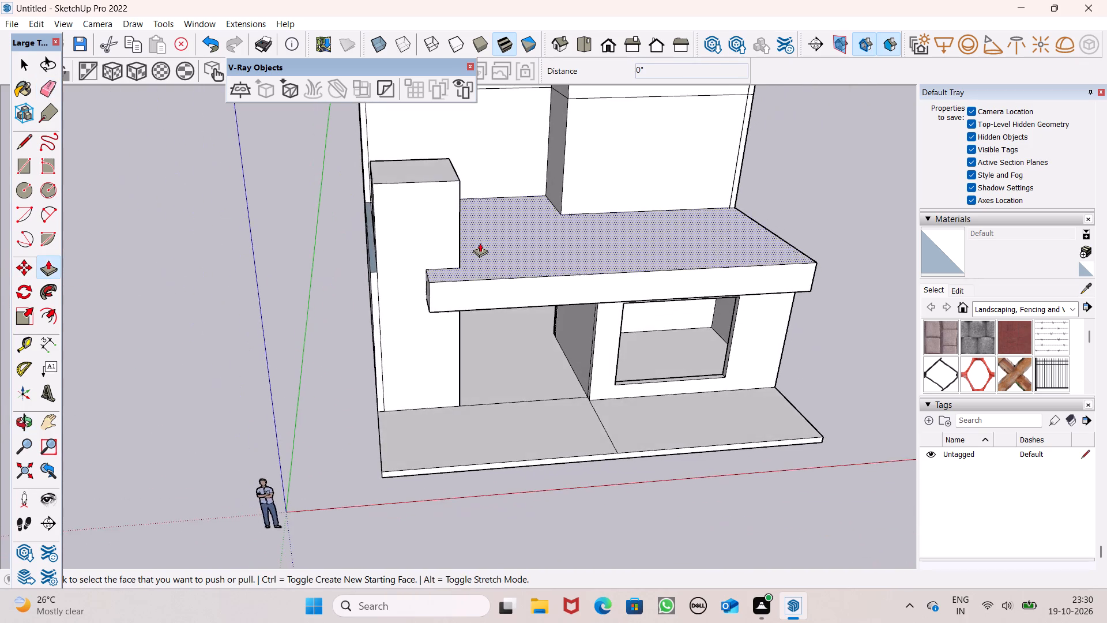
pyautogui.scroll(5, 480, 245)
pyautogui.click(20, 141)
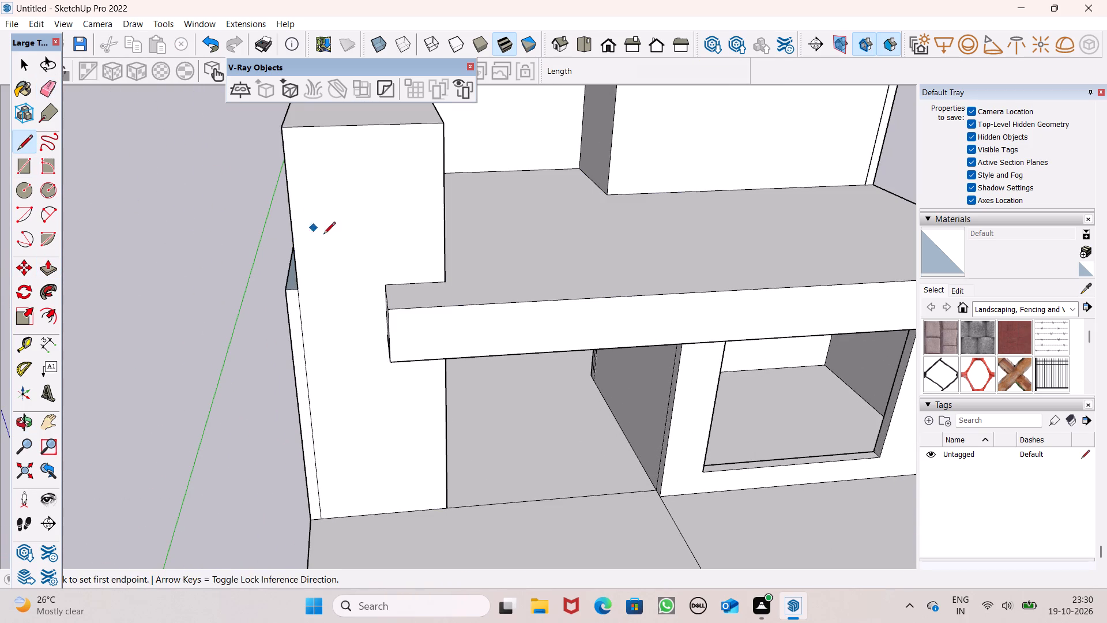
pyautogui.scroll(1, 326, 237)
pyautogui.moveTo(326, 241); pyautogui.dragTo(323, 335, button='middle')
pyautogui.scroll(3, 372, 348)
pyautogui.click(484, 351)
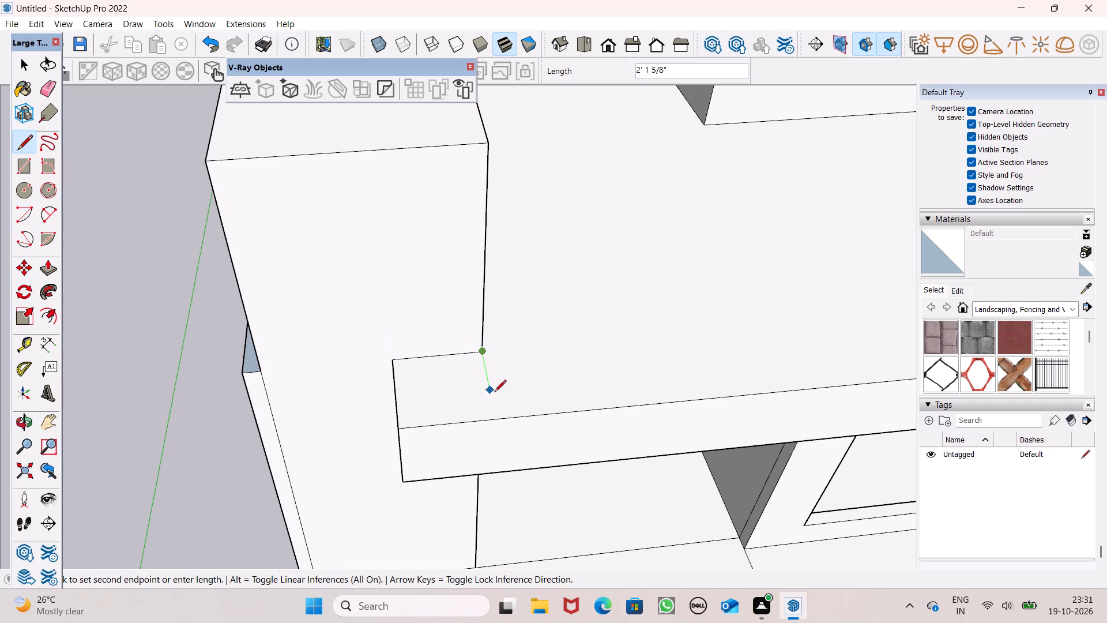
pyautogui.click(499, 416)
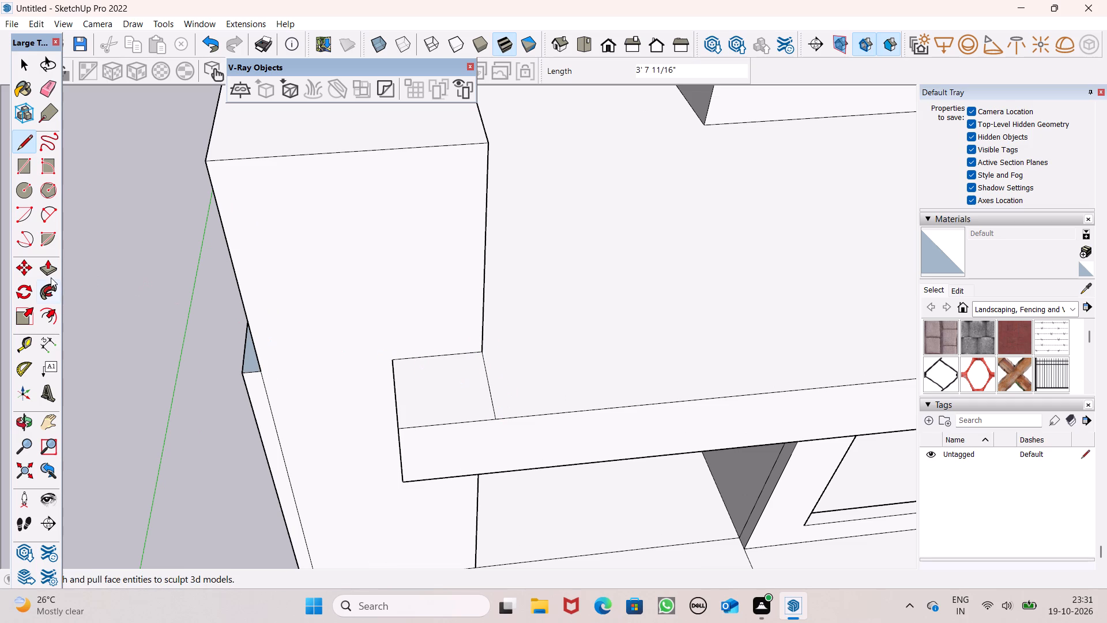
# Push/Pull the marked-off corner of the terrace slab up 2', and then raise it another 2' 5" to form a small front block.
pyautogui.click(51, 277)
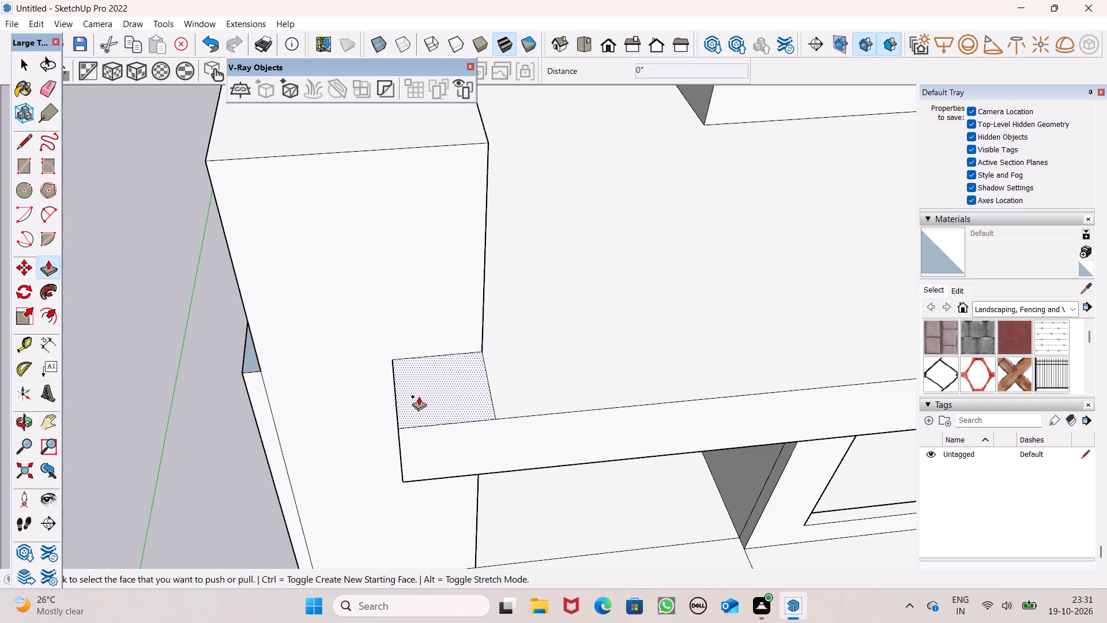
pyautogui.moveTo(419, 399); pyautogui.dragTo(416, 360)
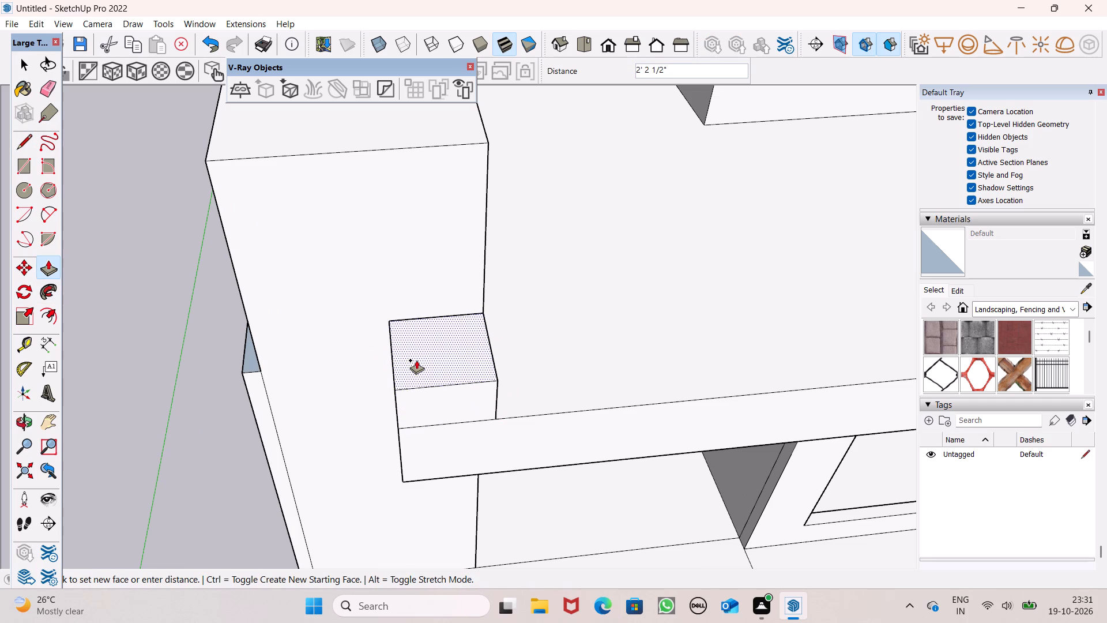
pyautogui.moveTo(416, 360); pyautogui.dragTo(416, 359)
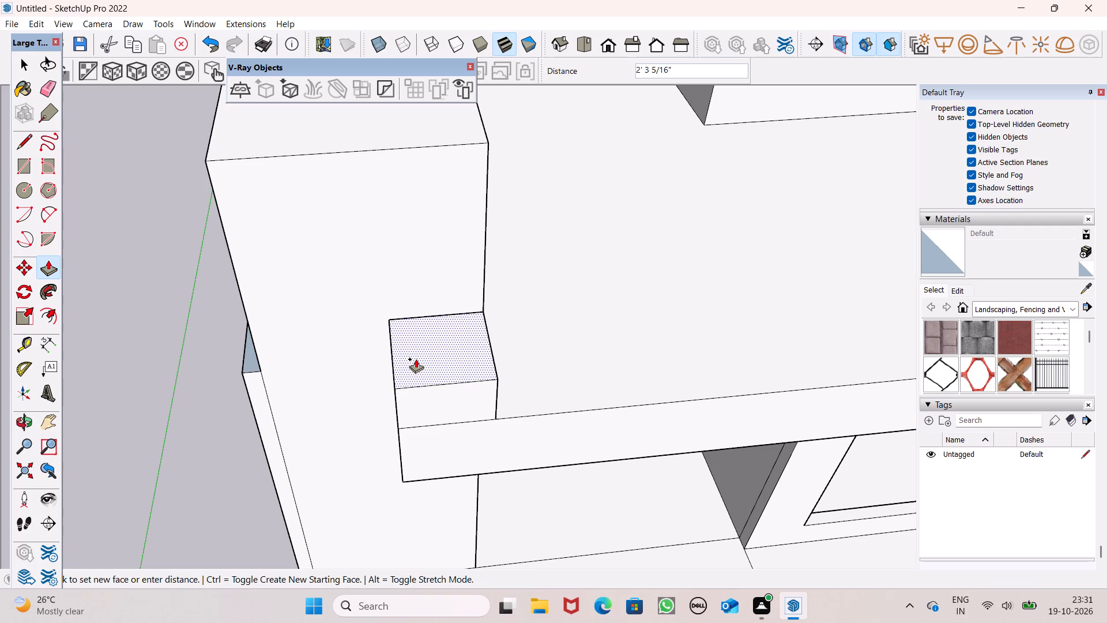
pyautogui.moveTo(416, 359); pyautogui.dragTo(411, 352)
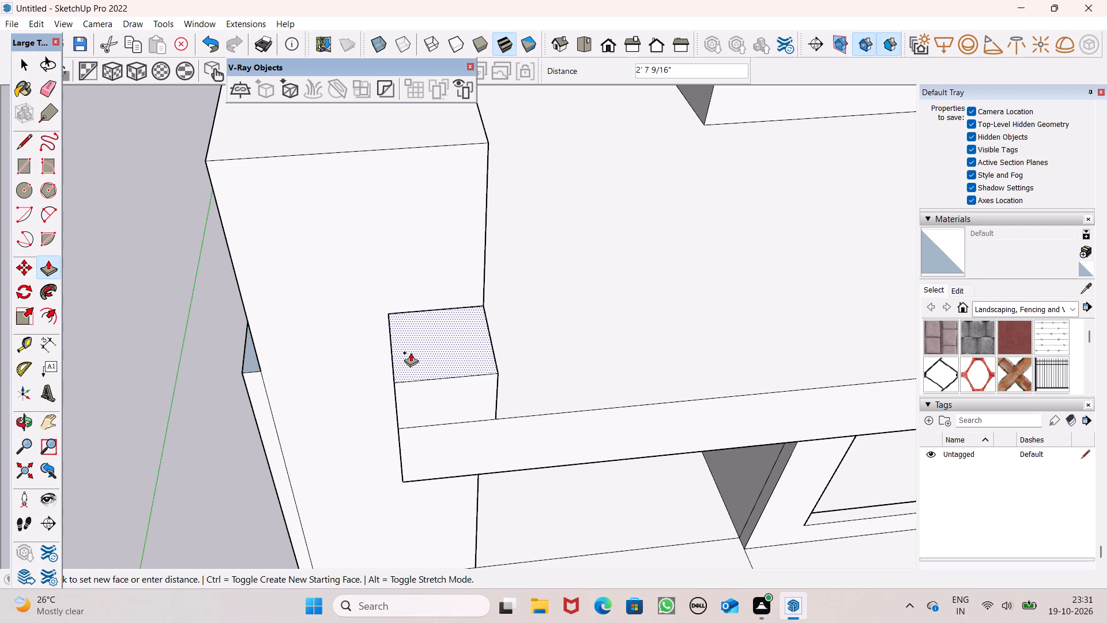
pyautogui.moveTo(411, 352); pyautogui.dragTo(409, 346)
pyautogui.write("2'")
pyautogui.press('Return')
pyautogui.moveTo(454, 368); pyautogui.dragTo(452, 350)
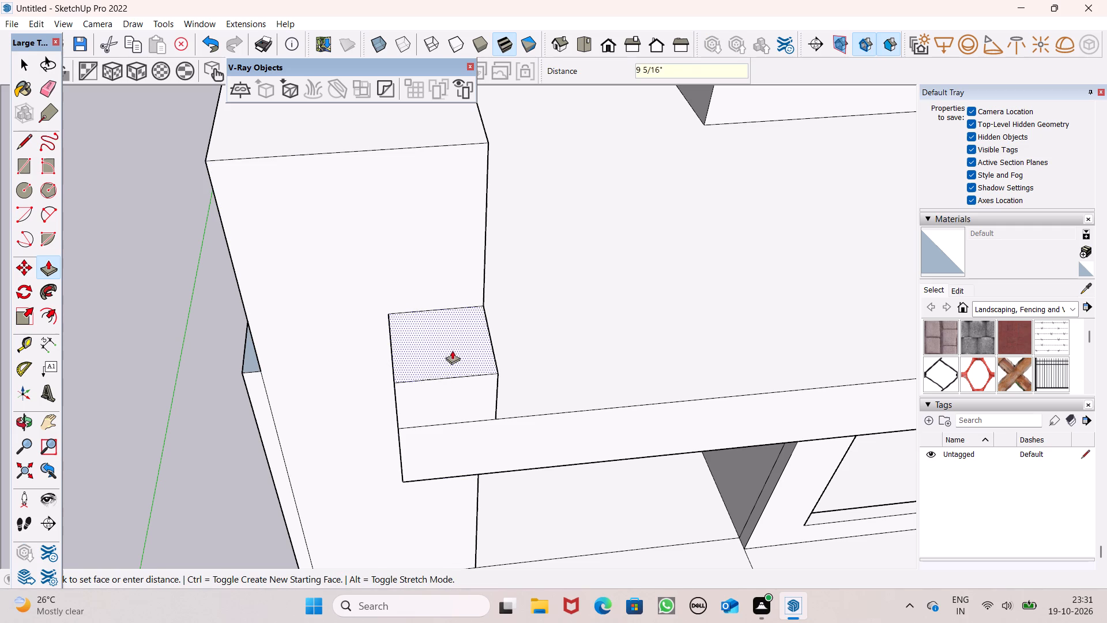
pyautogui.moveTo(452, 350); pyautogui.dragTo(445, 321)
pyautogui.write("3'")
pyautogui.press('5')
pyautogui.hotkey('shift', '"')
pyautogui.press('Return')
# Push/Pull the small front block's inner side face about 2' 4 11/16" along the terrace, past the raised block's edge.
pyautogui.scroll(-3, 435, 314)
pyautogui.moveTo(491, 351); pyautogui.dragTo(327, 231, button='middle')
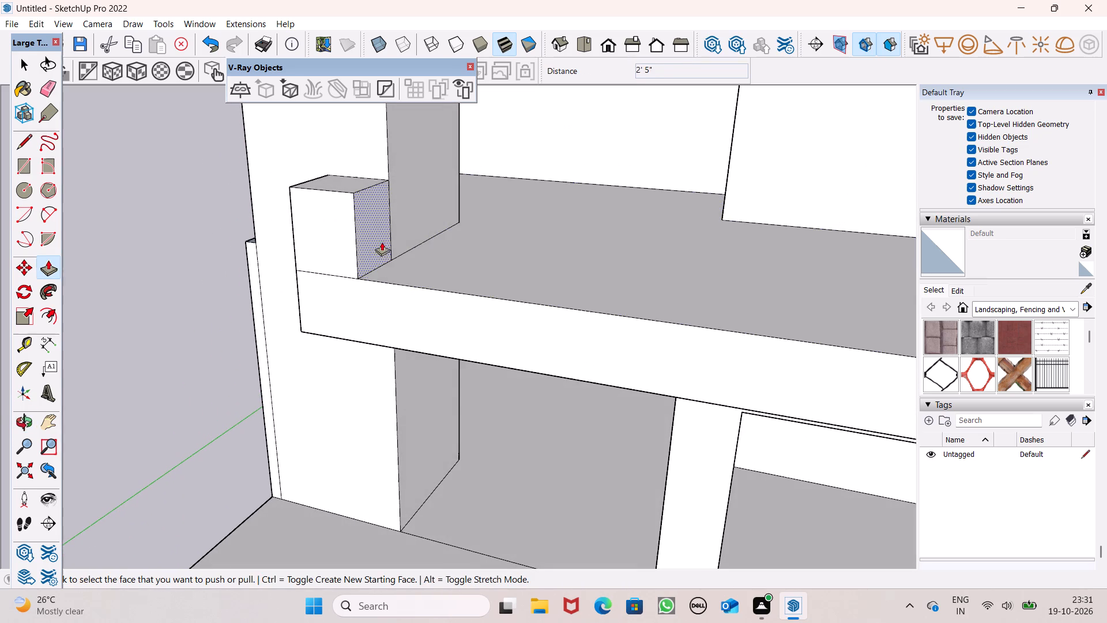
pyautogui.moveTo(375, 249); pyautogui.dragTo(415, 265)
# Push/Pull the small front block's top face up about 2' 5 5/16".
pyautogui.scroll(-4, 407, 257)
pyautogui.moveTo(409, 250); pyautogui.dragTo(479, 200, button='middle')
pyautogui.scroll(-2, 481, 198)
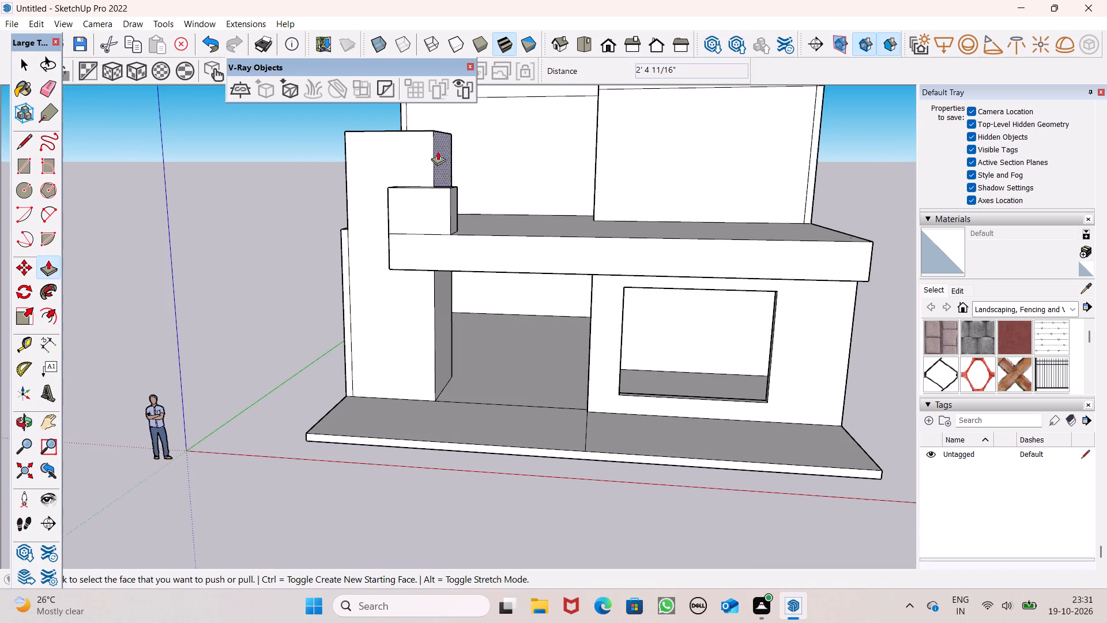
pyautogui.scroll(6, 397, 102)
pyautogui.scroll(1, 406, 215)
pyautogui.moveTo(408, 223); pyautogui.dragTo(434, 278, button='middle')
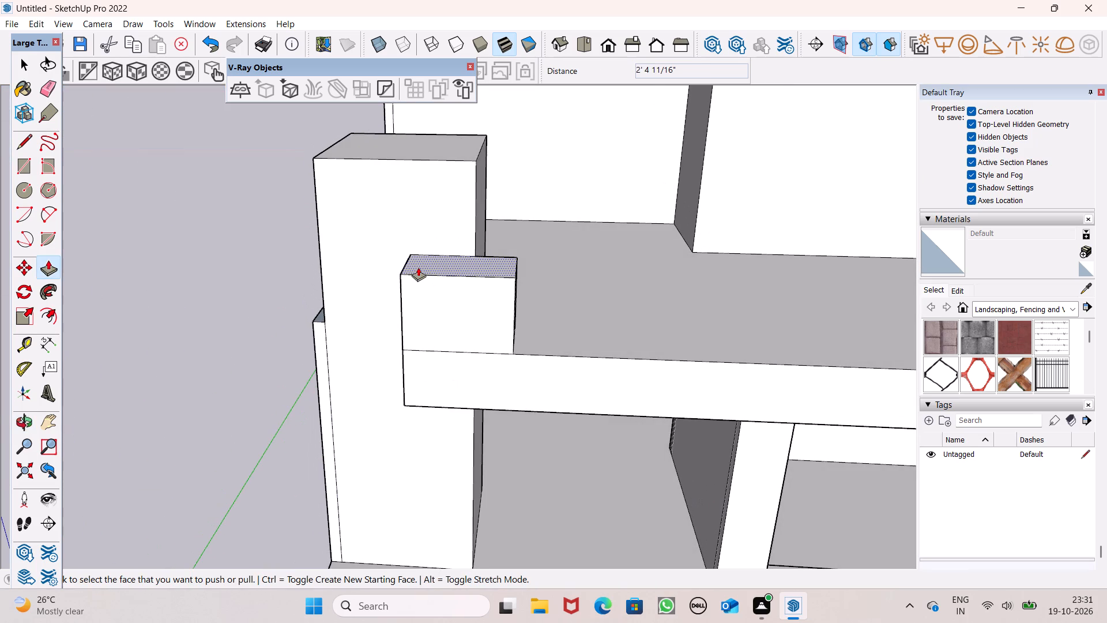
pyautogui.scroll(3, 418, 267)
pyautogui.moveTo(424, 265); pyautogui.dragTo(423, 196)
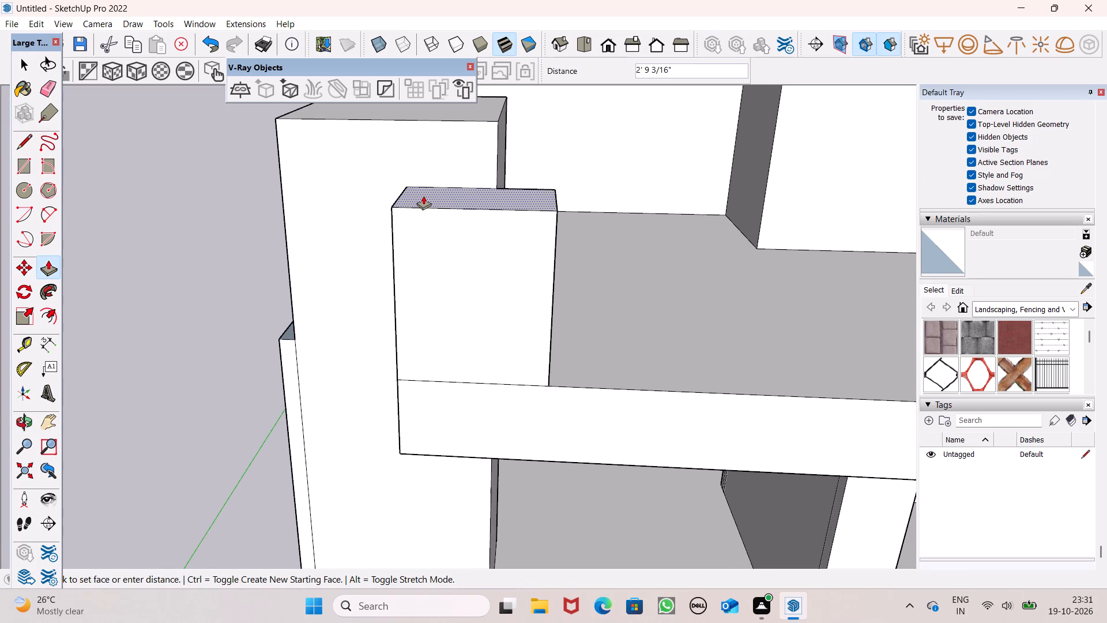
pyautogui.moveTo(423, 196); pyautogui.dragTo(423, 205)
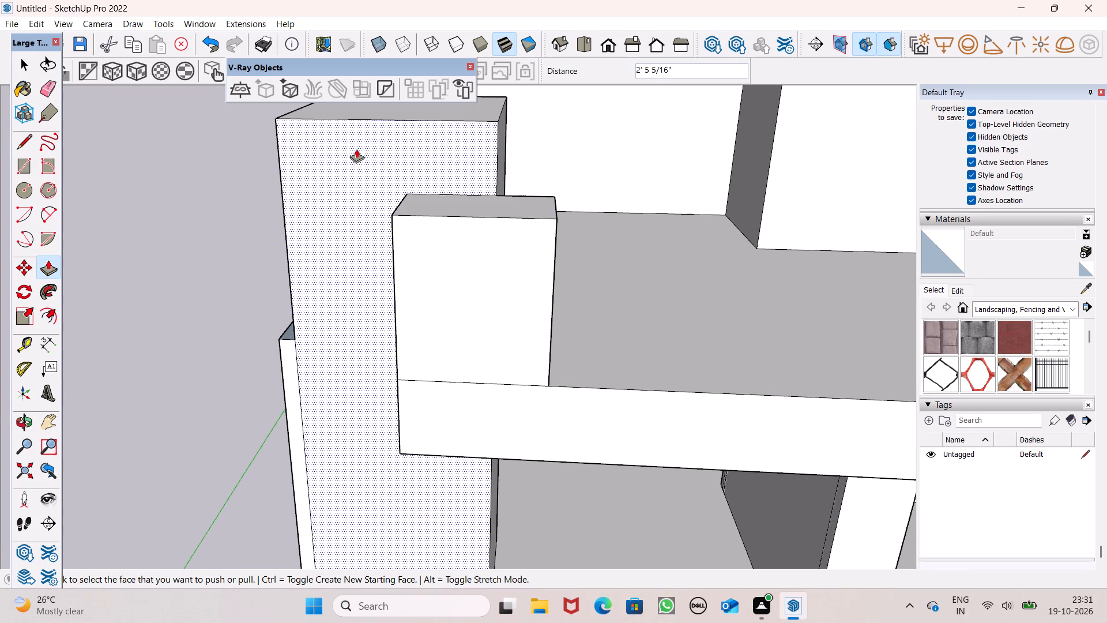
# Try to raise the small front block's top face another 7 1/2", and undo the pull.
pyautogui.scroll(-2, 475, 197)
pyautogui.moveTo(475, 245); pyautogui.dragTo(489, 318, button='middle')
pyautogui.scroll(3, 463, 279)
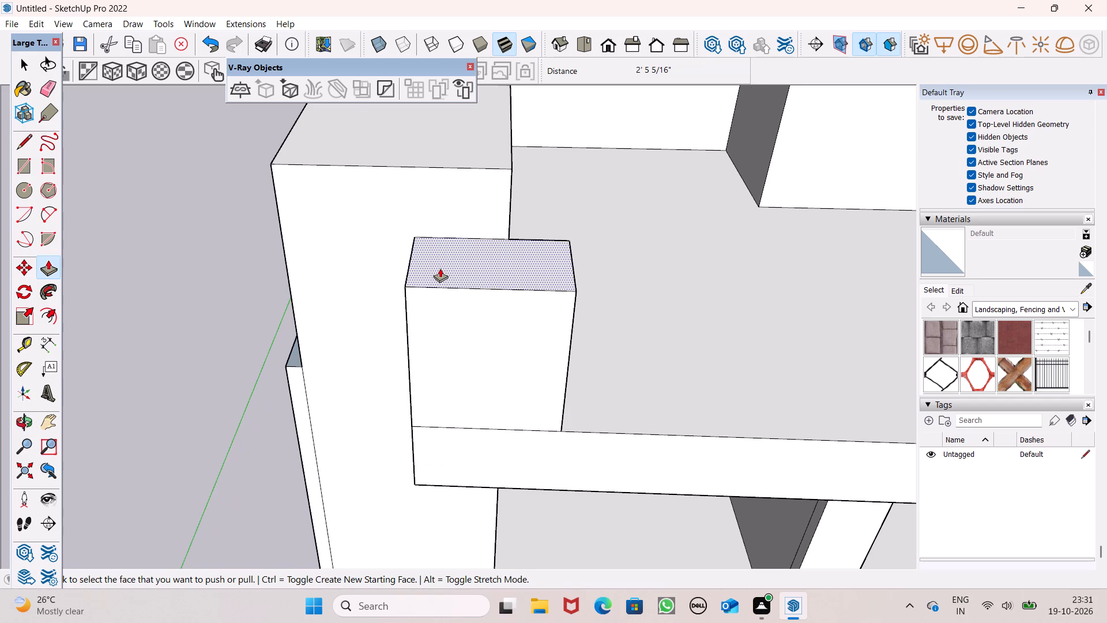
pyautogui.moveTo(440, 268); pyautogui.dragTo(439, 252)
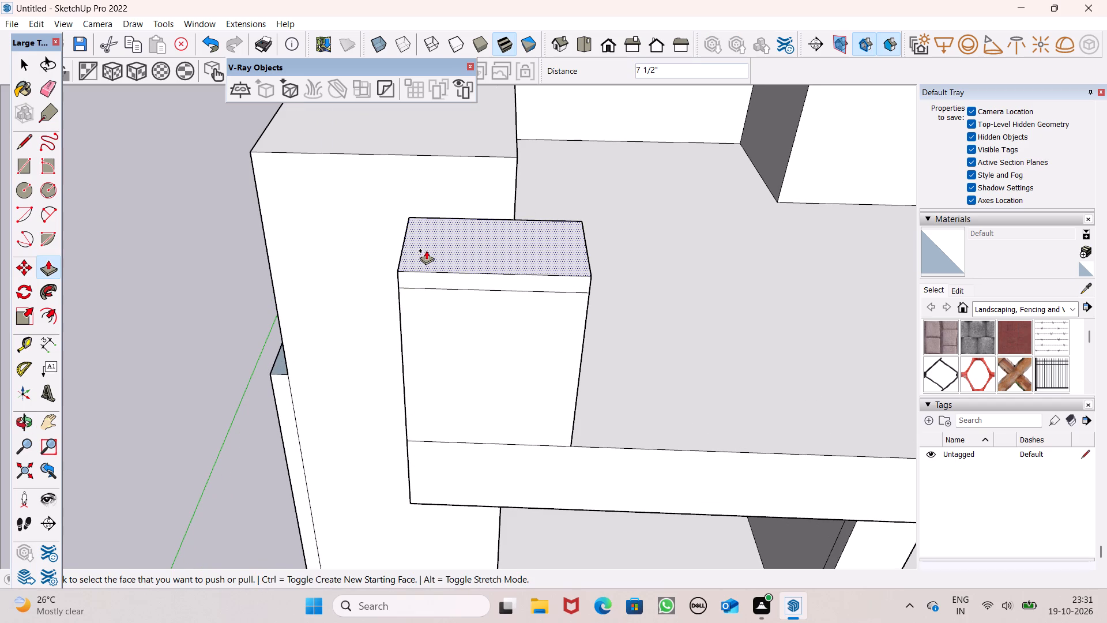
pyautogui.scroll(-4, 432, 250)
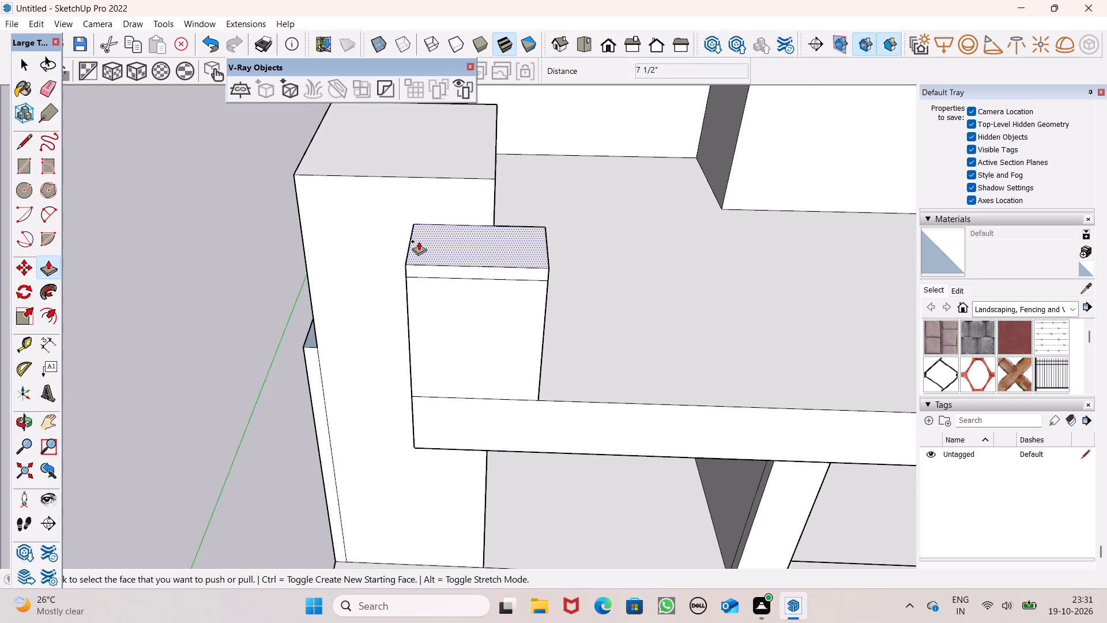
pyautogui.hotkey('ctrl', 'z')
# Push/Pull the small front block's top face up 2".
pyautogui.moveTo(449, 252); pyautogui.dragTo(450, 242)
pyautogui.press('2')
pyautogui.hotkey('shift', '"')
pyautogui.press('Return')
pyautogui.scroll(-4, 448, 241)
pyautogui.scroll(-4, 271, 253)
pyautogui.press('space')
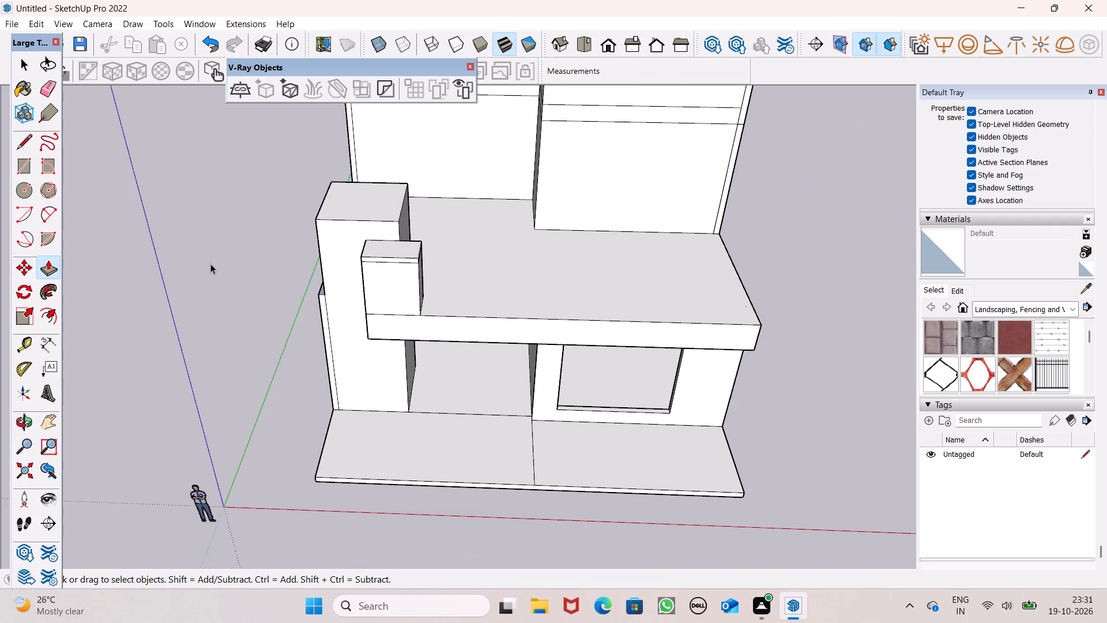
# Push/Pull the small block's front face below the top band slightly forward, past the terrace slab's front edge.
pyautogui.scroll(-2, 216, 269)
pyautogui.moveTo(561, 335); pyautogui.dragTo(548, 411, button='middle')
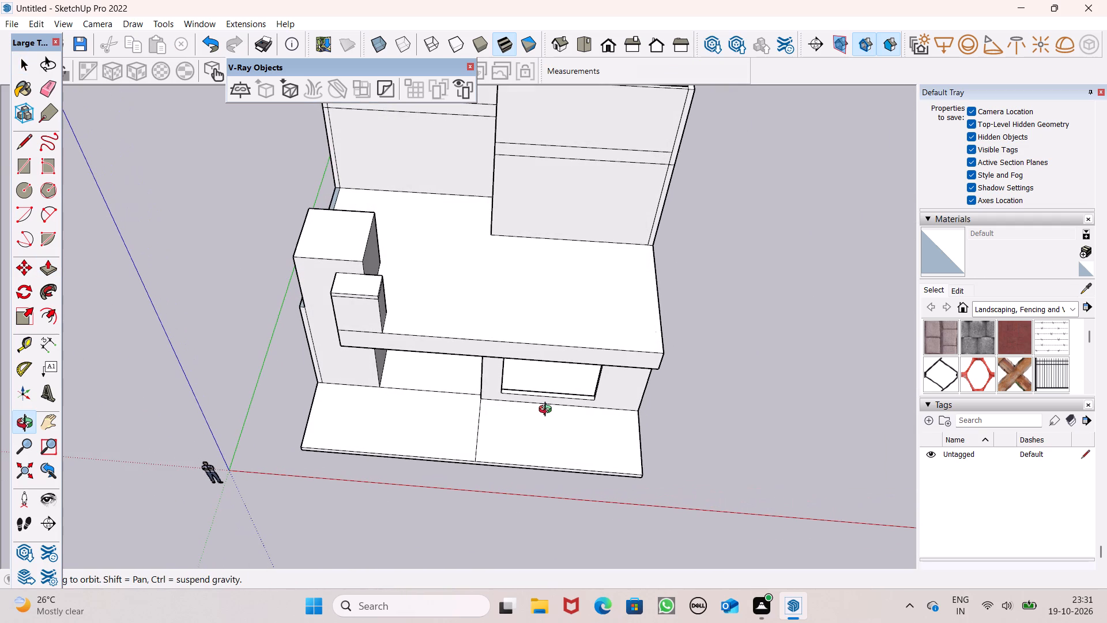
pyautogui.moveTo(548, 411); pyautogui.dragTo(539, 282, button='middle')
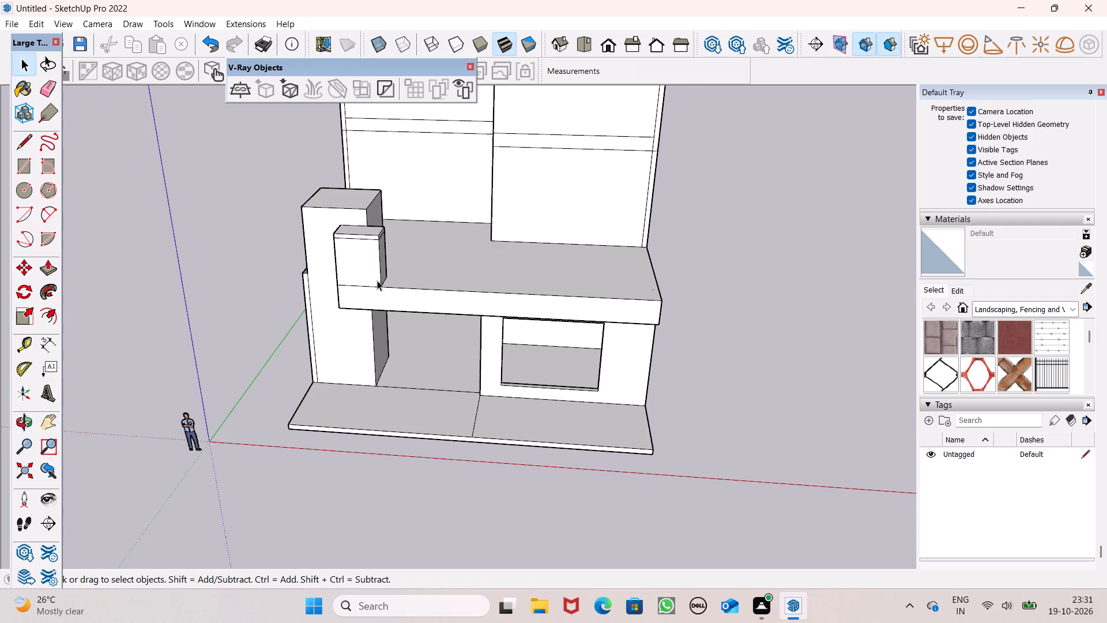
pyautogui.scroll(3, 376, 280)
pyautogui.moveTo(370, 279); pyautogui.dragTo(323, 246, button='middle')
pyautogui.scroll(1, 326, 254)
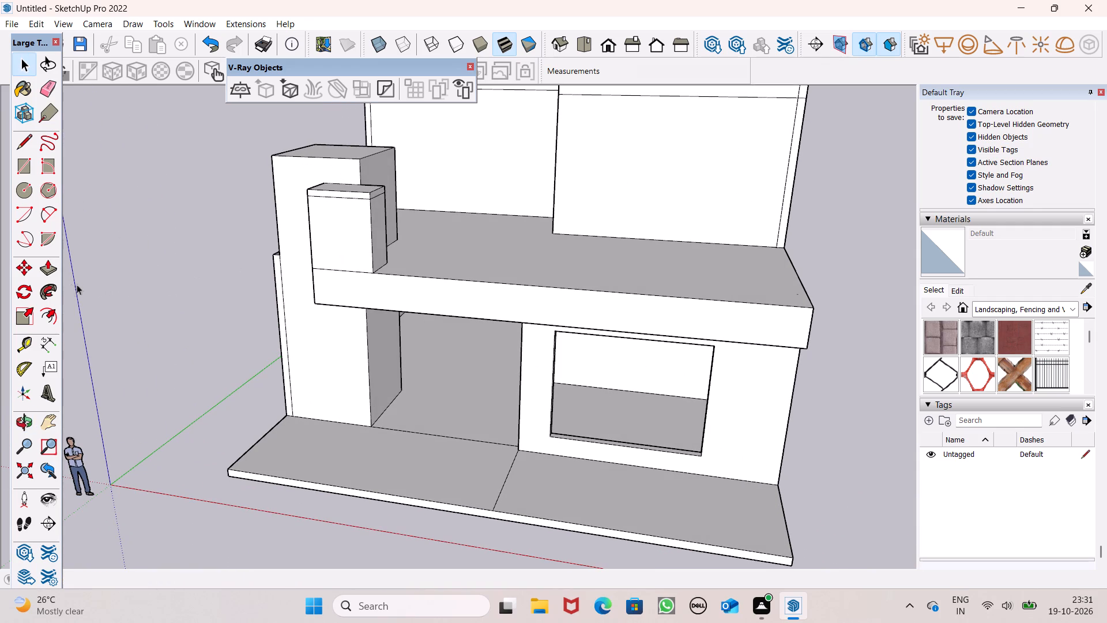
pyautogui.click(62, 272)
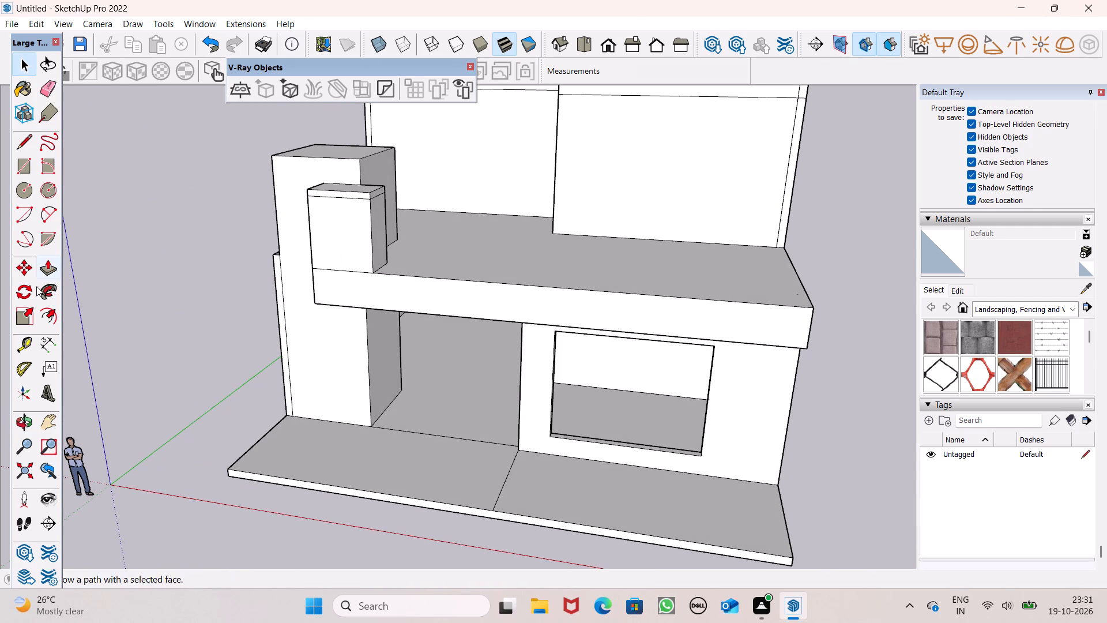
pyautogui.click(48, 266)
pyautogui.moveTo(232, 229); pyautogui.dragTo(228, 243, button='middle')
pyautogui.scroll(5, 362, 256)
pyautogui.moveTo(362, 271); pyautogui.dragTo(359, 240, button='middle')
pyautogui.scroll(4, 357, 256)
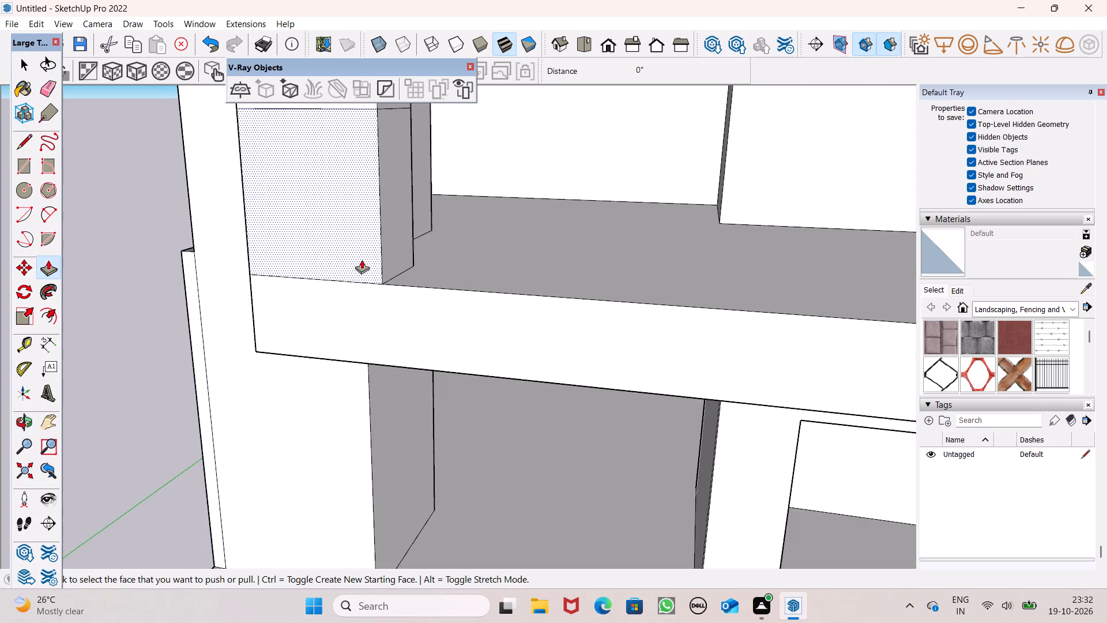
pyautogui.moveTo(361, 261); pyautogui.dragTo(363, 272)
# Fine-tune how far the small block's front face projects past the slab edge, ending with a 2 13/16" Push/Pull.
pyautogui.moveTo(376, 294); pyautogui.dragTo(387, 146, button='middle')
pyautogui.scroll(1, 344, 183)
pyautogui.scroll(-3, 393, 192)
pyautogui.moveTo(400, 224); pyautogui.dragTo(363, 320, button='middle')
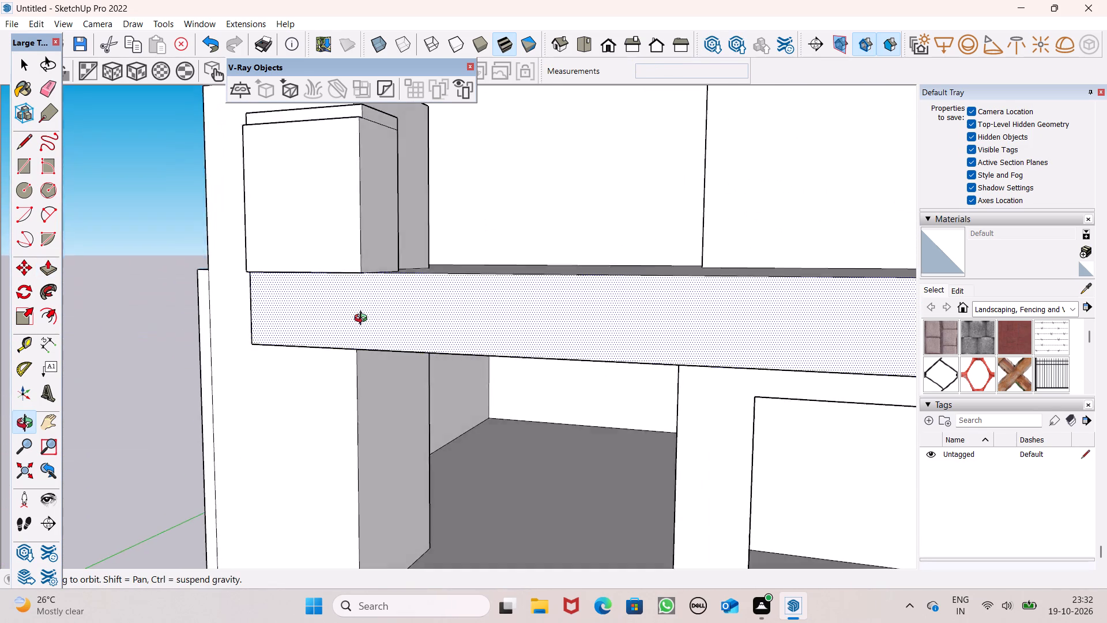
pyautogui.moveTo(363, 320); pyautogui.dragTo(361, 322, button='middle')
pyautogui.click(325, 259)
pyautogui.moveTo(347, 287); pyautogui.dragTo(347, 261, button='middle')
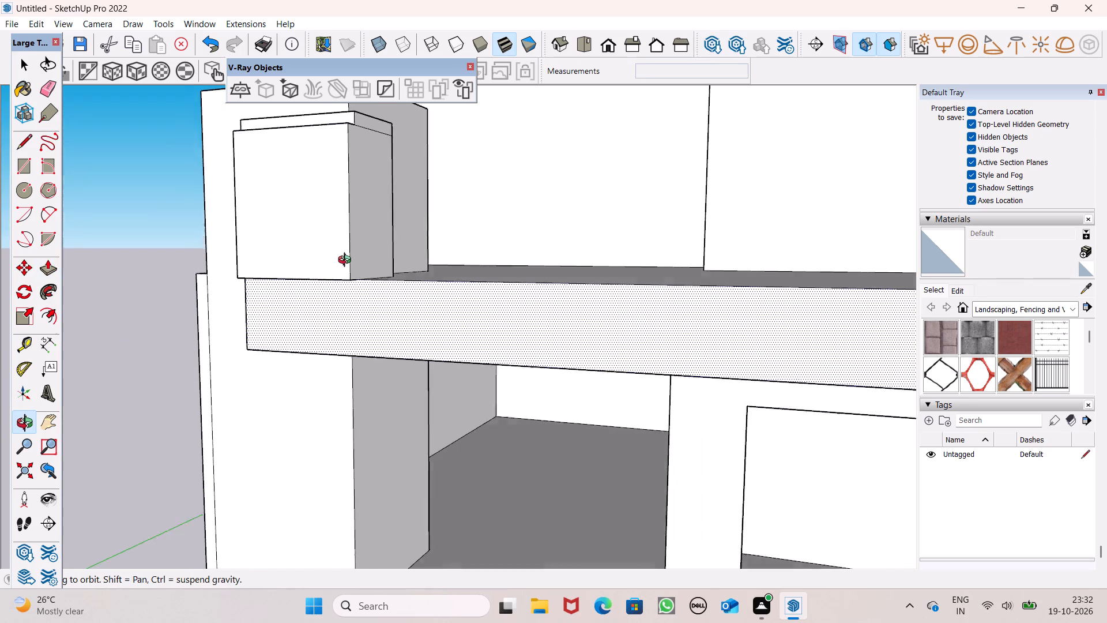
pyautogui.moveTo(347, 261); pyautogui.dragTo(349, 216, button='middle')
pyautogui.scroll(3, 349, 220)
pyautogui.moveTo(334, 243); pyautogui.dragTo(329, 178, button='middle')
pyautogui.scroll(2, 322, 175)
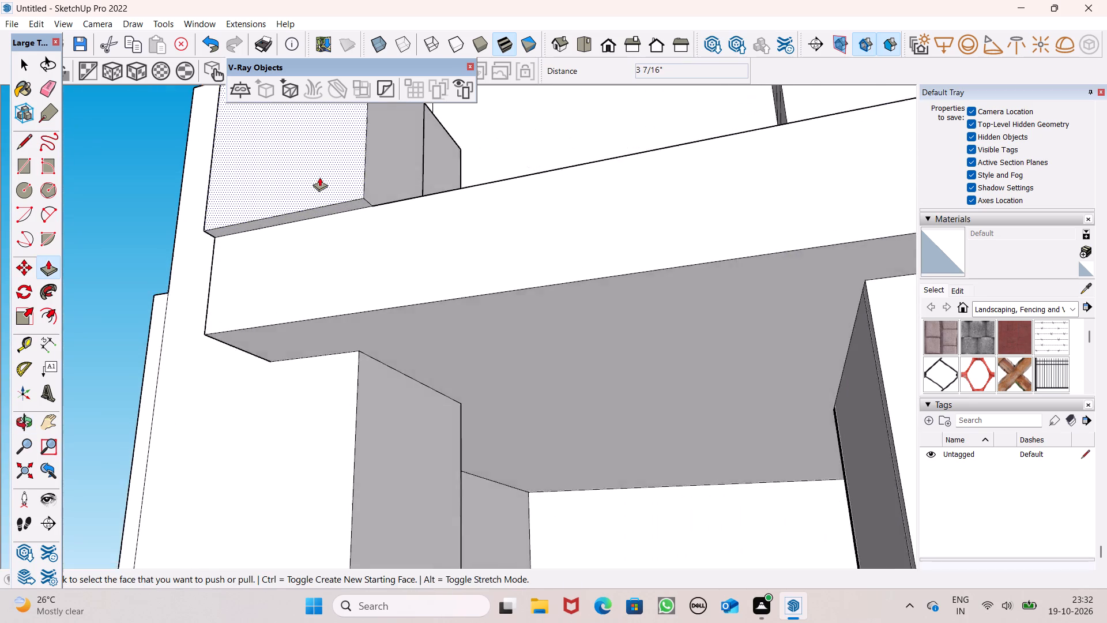
pyautogui.scroll(3, 319, 177)
pyautogui.moveTo(324, 194); pyautogui.dragTo(331, 198)
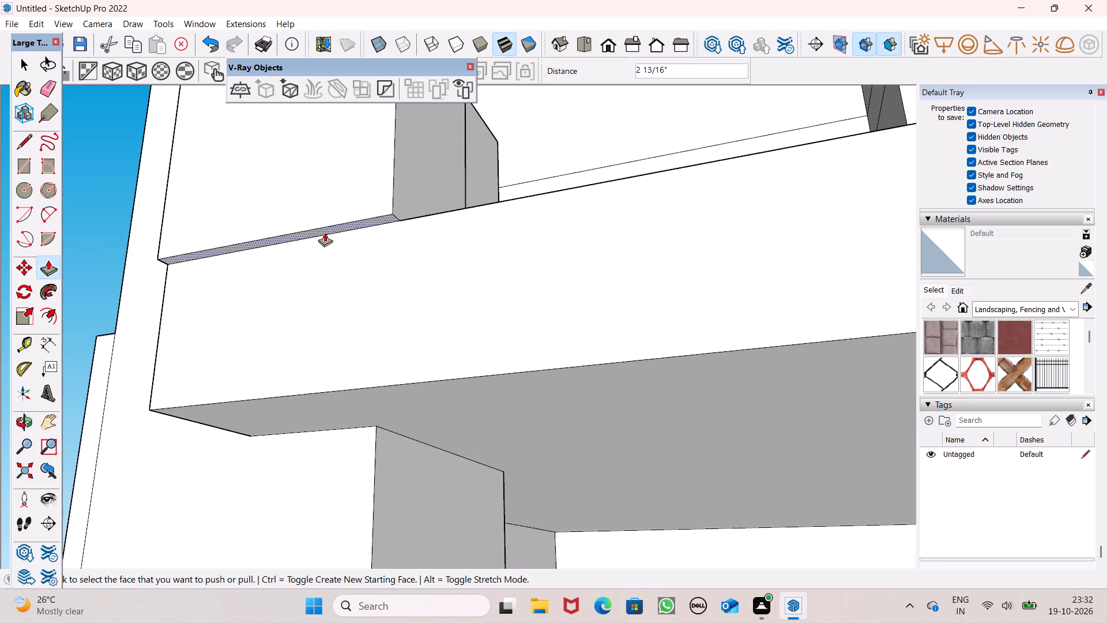
# Push/Pull the underside of the small block's projecting front strip down 3' 2 1/8" over the slab's front face.
pyautogui.moveTo(325, 231); pyautogui.dragTo(333, 311)
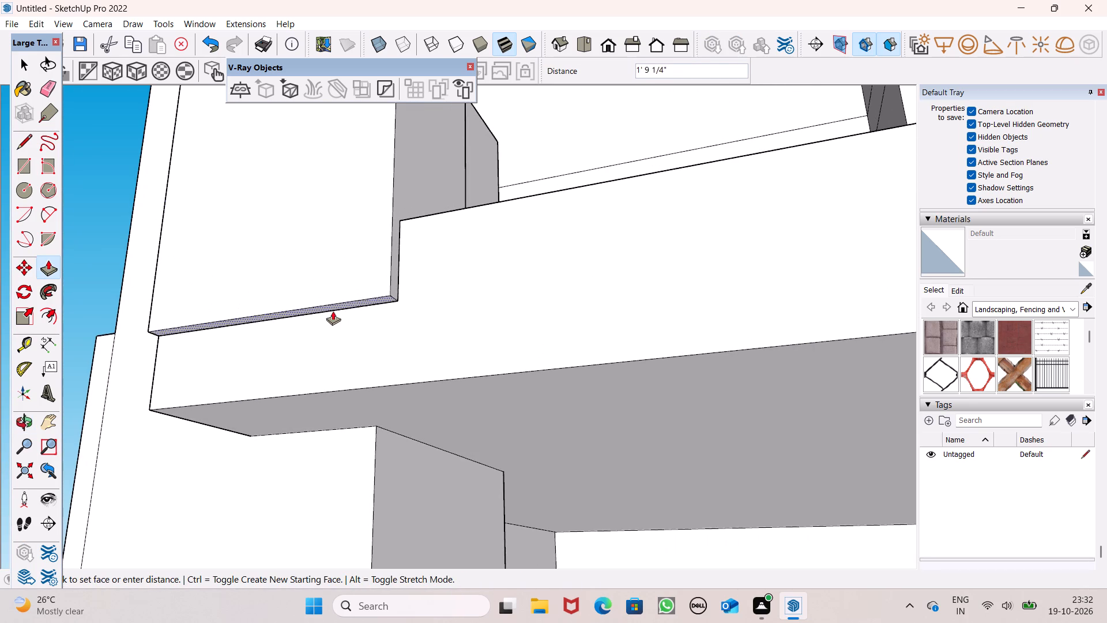
pyautogui.moveTo(333, 311); pyautogui.dragTo(340, 338)
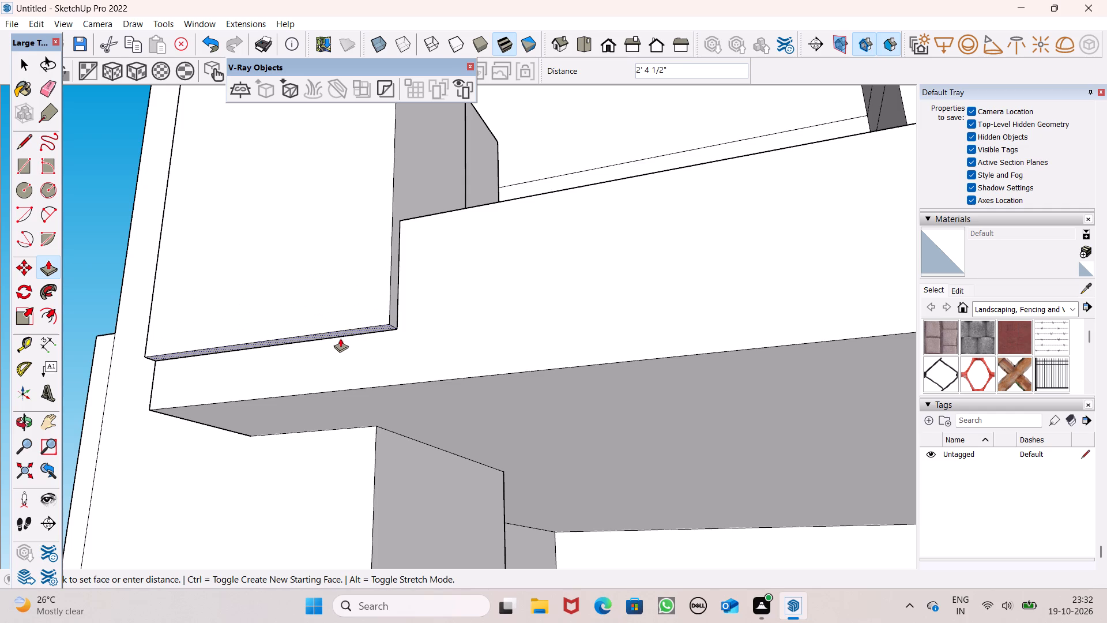
pyautogui.moveTo(340, 338); pyautogui.dragTo(343, 376)
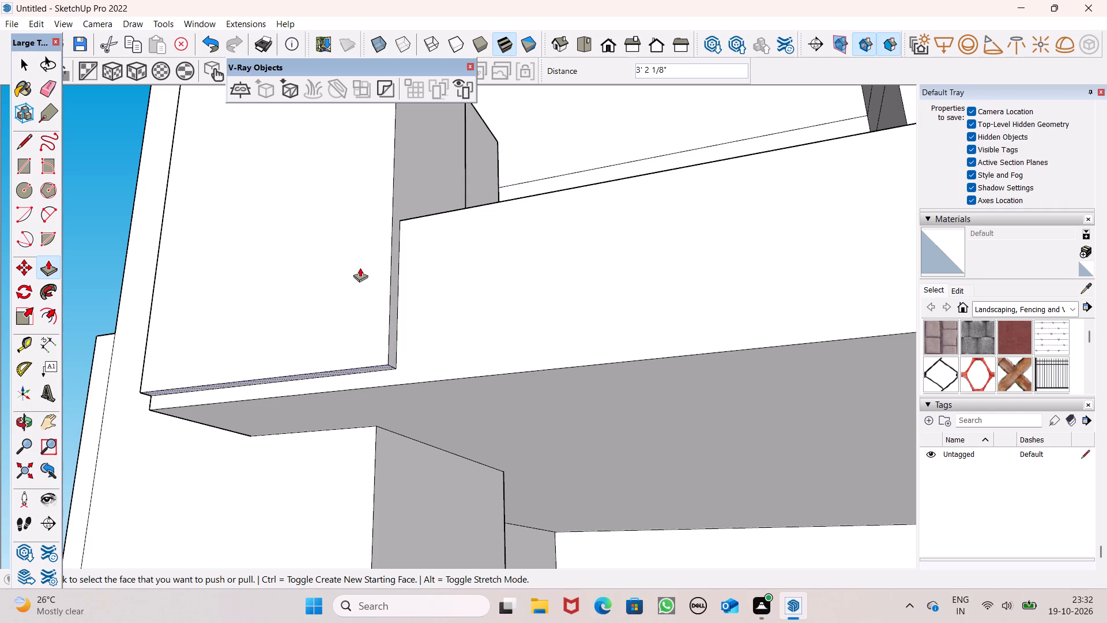
# Push/Pull the front face of the small block's top band forward 4" over the projecting front strip.
pyautogui.scroll(-16, 360, 266)
pyautogui.moveTo(385, 268); pyautogui.dragTo(533, 449, button='middle')
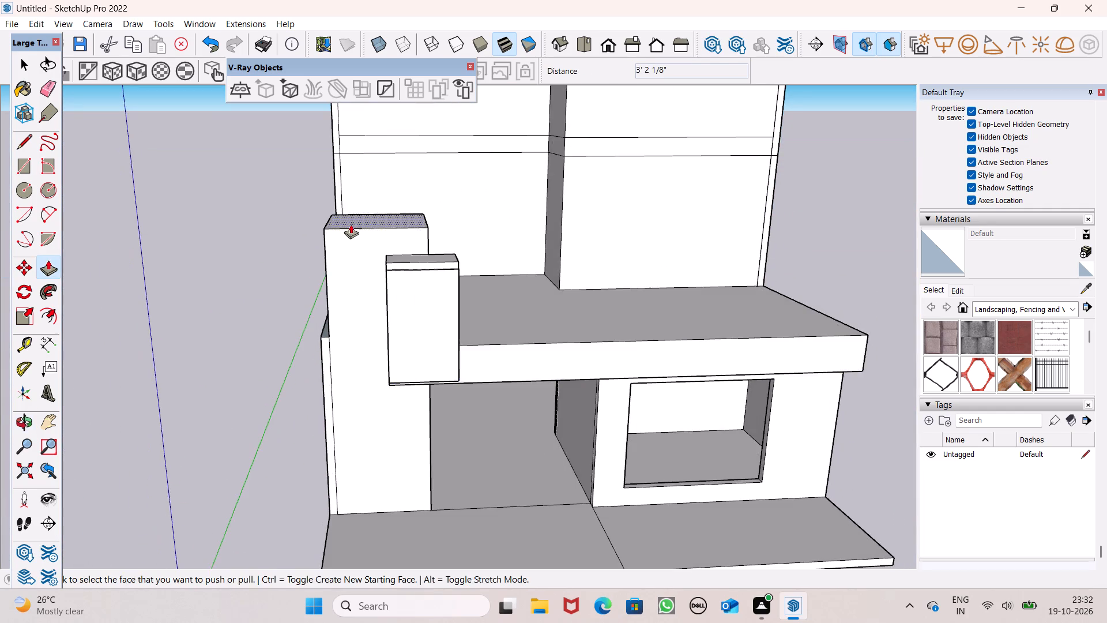
pyautogui.moveTo(367, 268); pyautogui.dragTo(480, 433, button='middle')
pyautogui.scroll(7, 488, 438)
pyautogui.scroll(6, 500, 389)
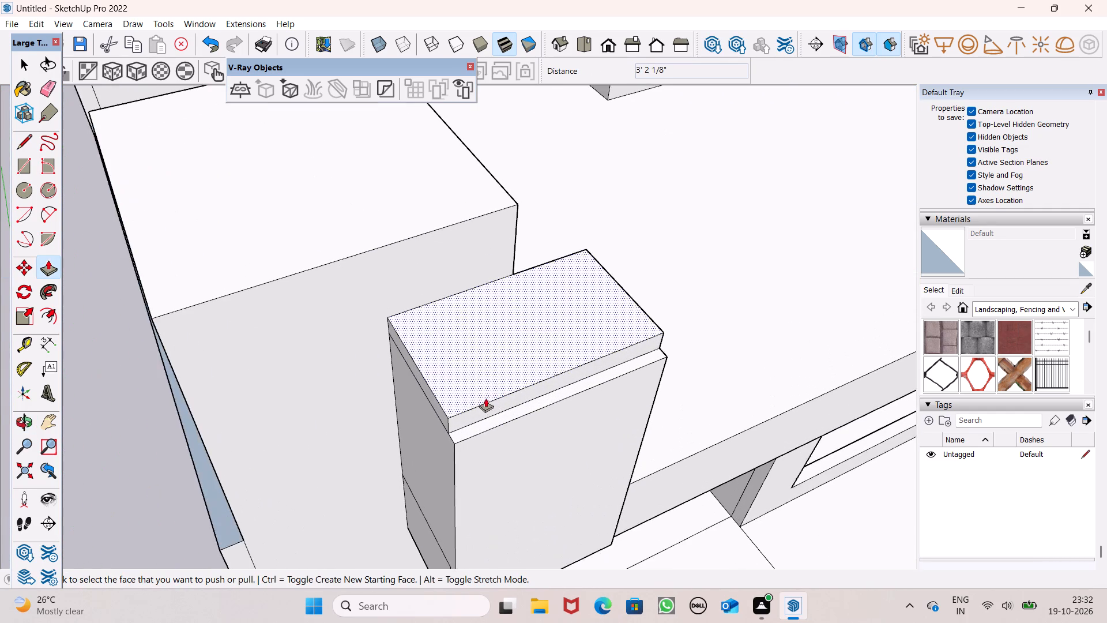
pyautogui.moveTo(472, 418); pyautogui.dragTo(477, 442)
pyautogui.scroll(-11, 379, 295)
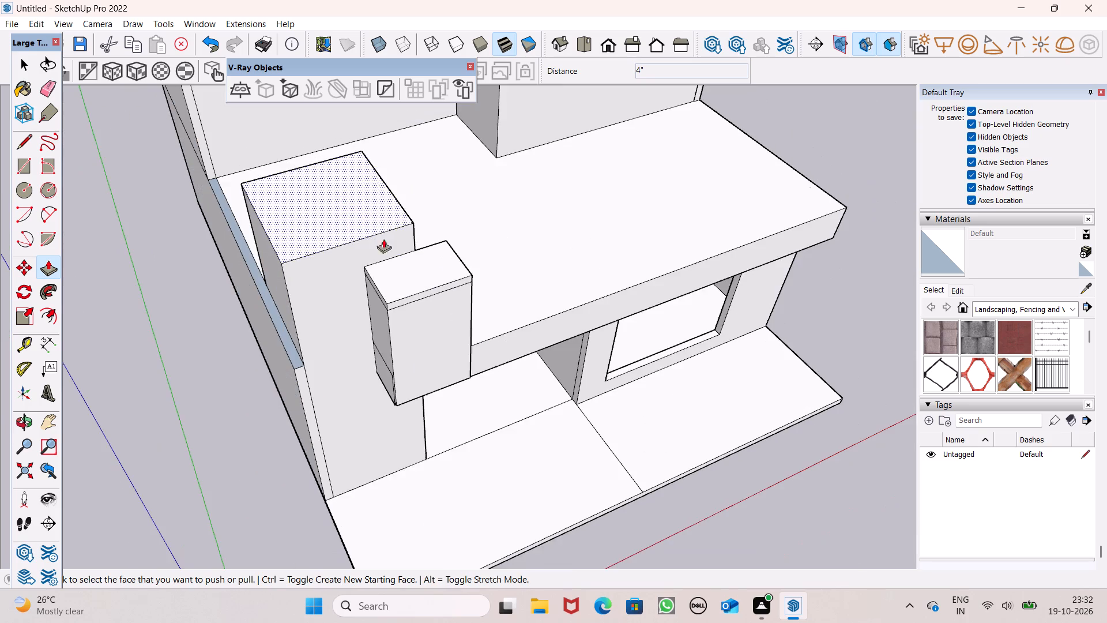
pyautogui.moveTo(468, 282); pyautogui.dragTo(301, 217, button='middle')
pyautogui.scroll(-1, 292, 211)
pyautogui.moveTo(360, 246); pyautogui.dragTo(341, 156, button='middle')
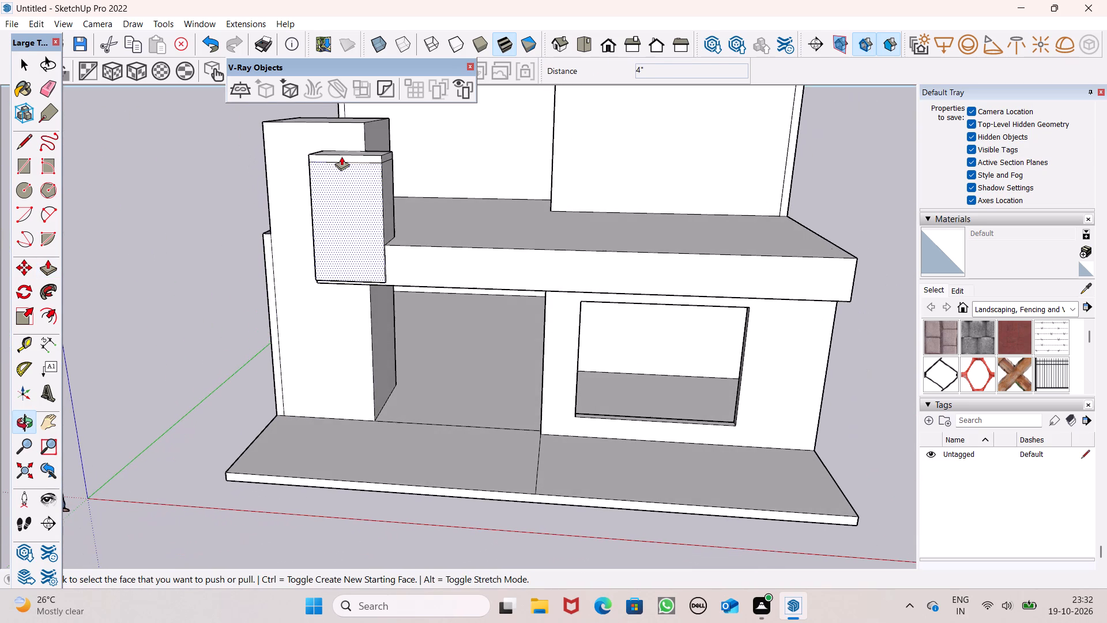
# Draw a rectangle about 3' deep on the terrace slab's top, ending on the slab's front edge near its middle.
pyautogui.scroll(5, 341, 156)
pyautogui.scroll(-2, 289, 196)
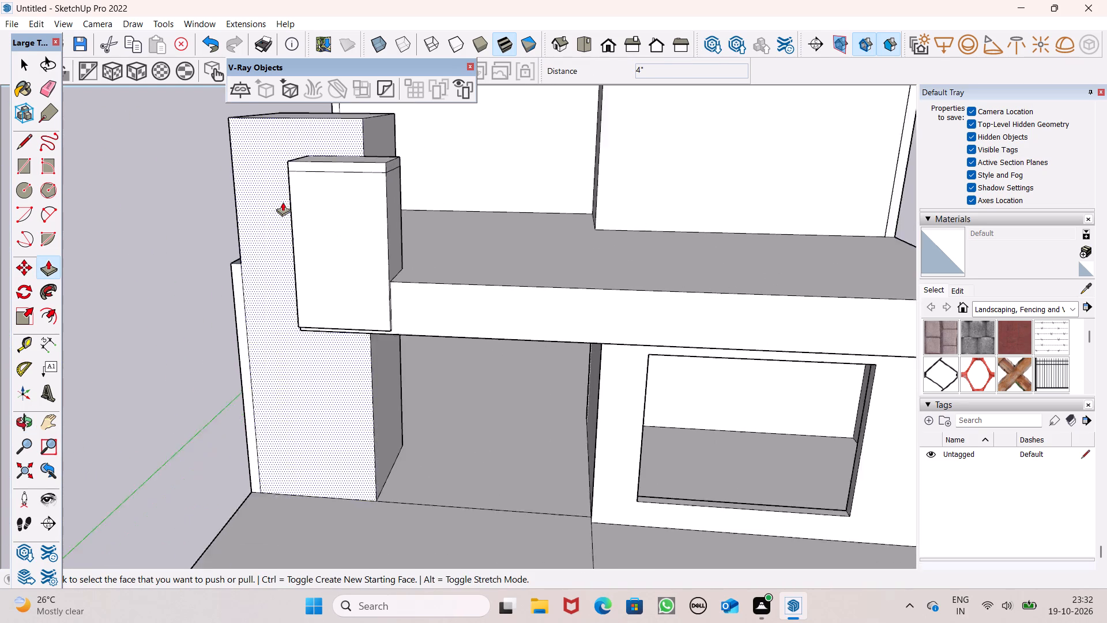
pyautogui.scroll(-6, 283, 202)
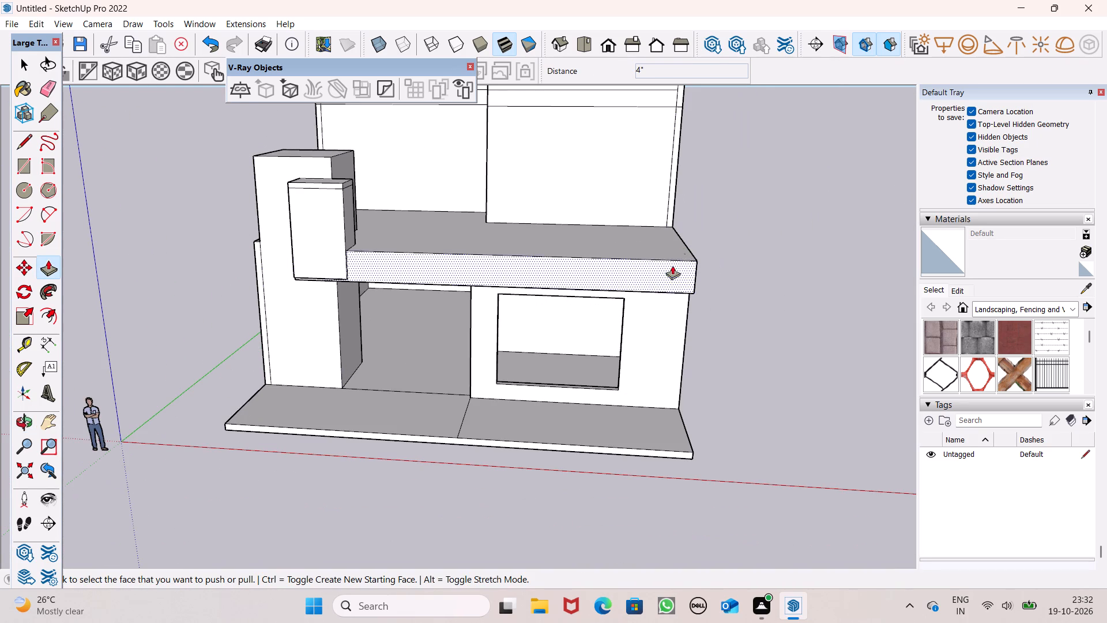
pyautogui.moveTo(338, 348); pyautogui.dragTo(388, 478, button='middle')
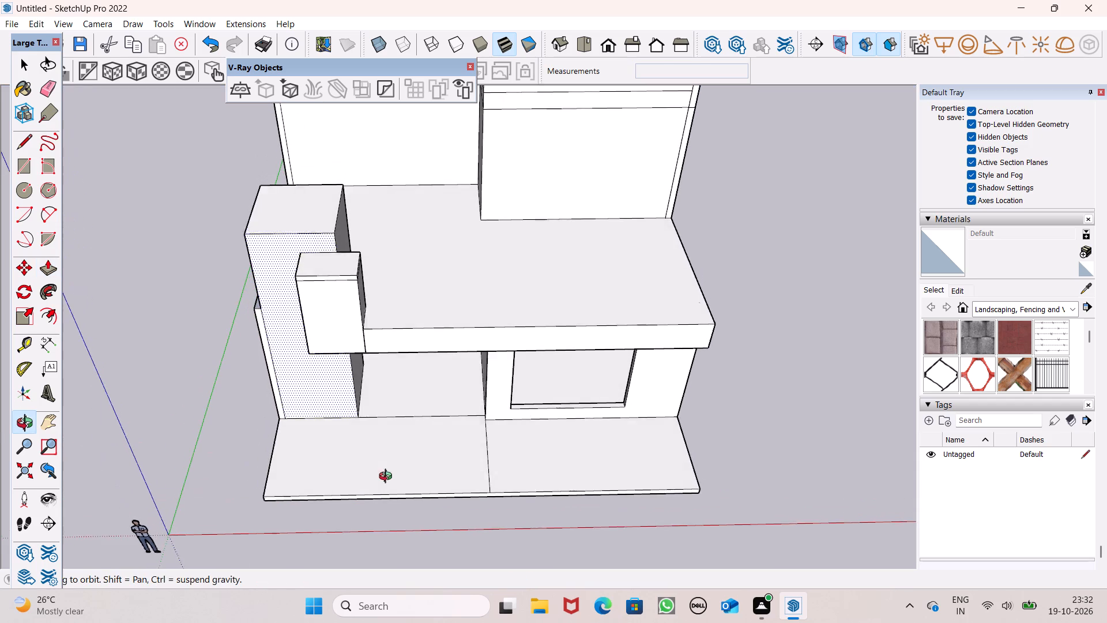
pyautogui.moveTo(388, 478); pyautogui.dragTo(393, 477, button='middle')
pyautogui.scroll(-3, 383, 381)
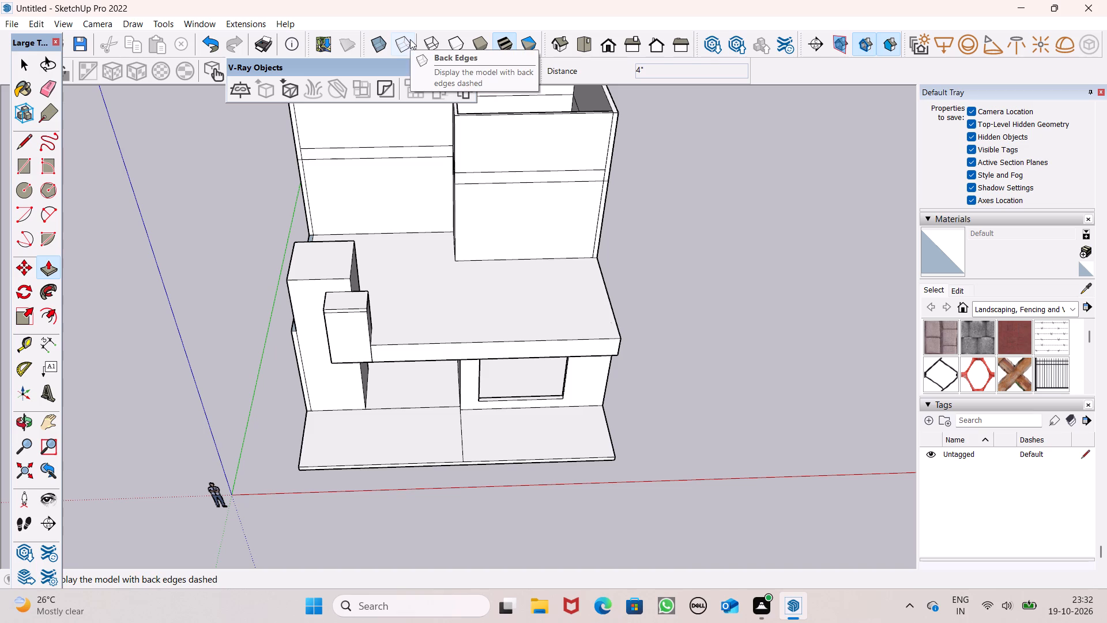
pyautogui.click(24, 161)
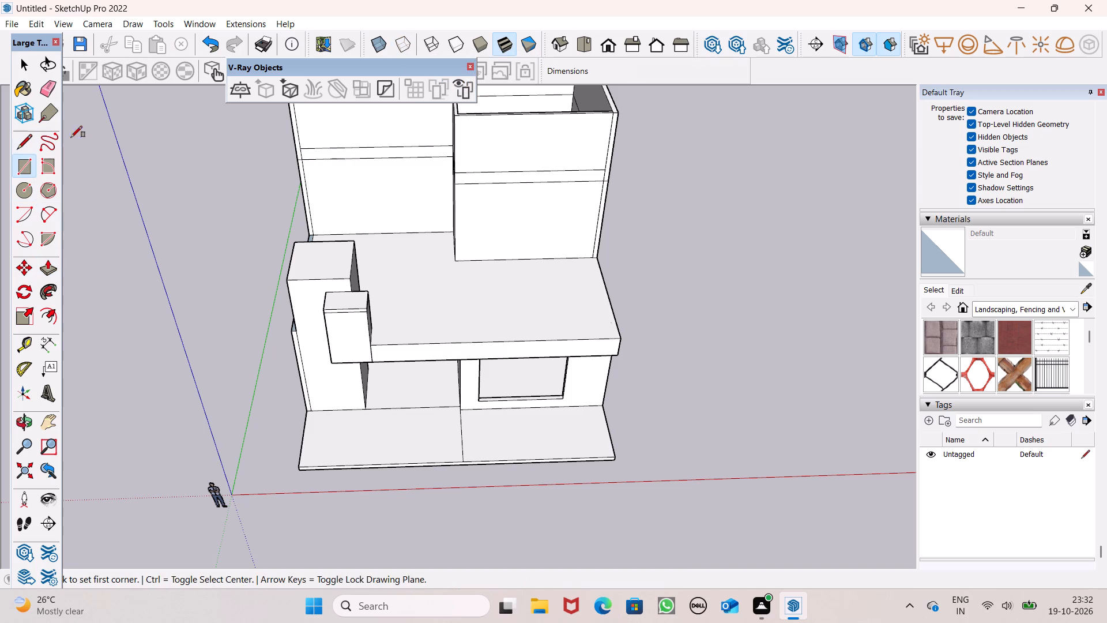
pyautogui.moveTo(225, 256); pyautogui.dragTo(200, 351, button='middle')
pyautogui.scroll(1, 341, 350)
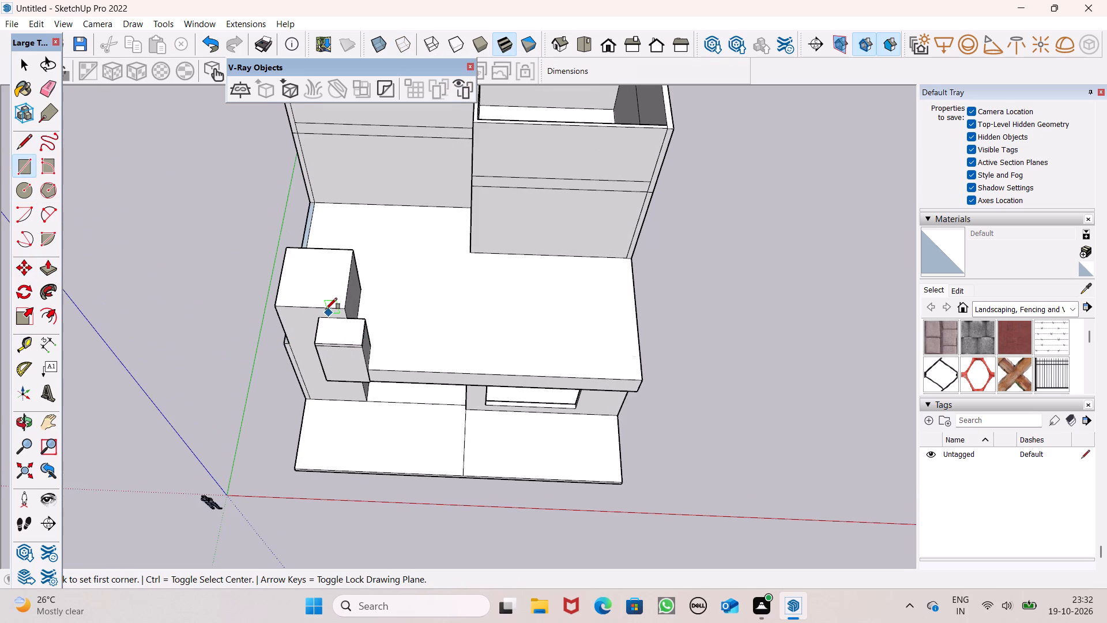
pyautogui.scroll(-1, 326, 309)
pyautogui.moveTo(370, 365); pyautogui.dragTo(368, 442, button='middle')
pyautogui.scroll(7, 422, 433)
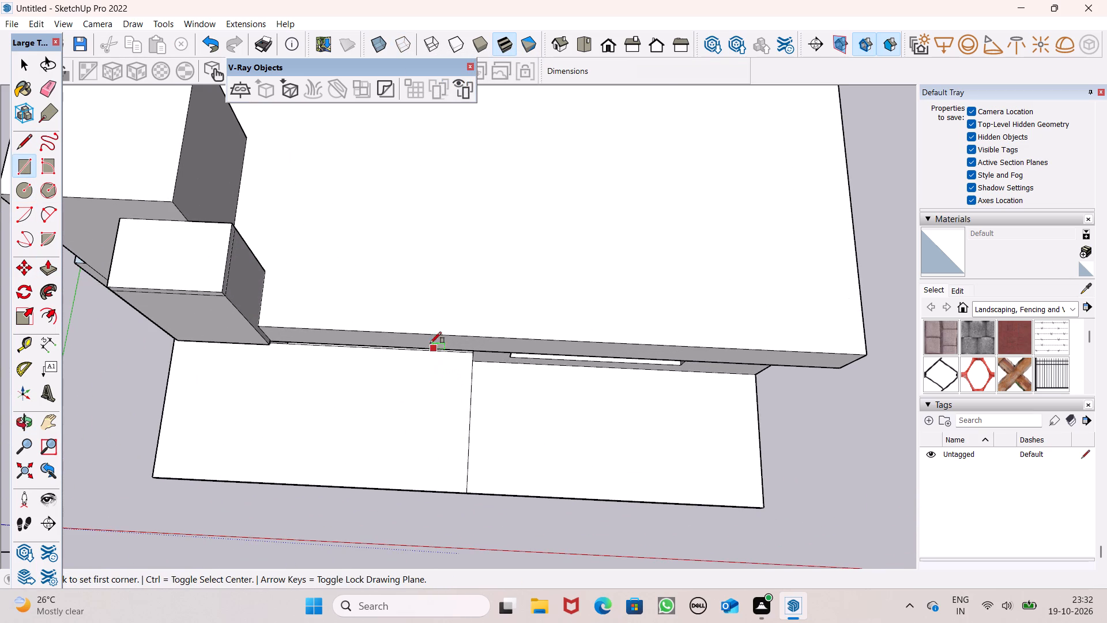
pyautogui.scroll(2, 434, 309)
pyautogui.scroll(-2, 432, 303)
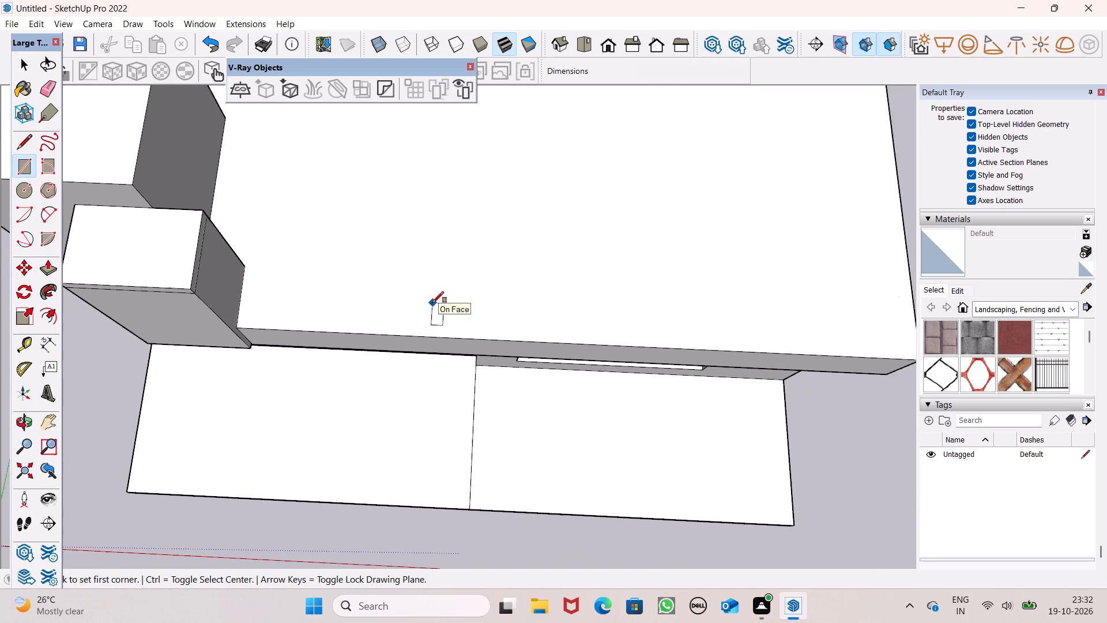
pyautogui.scroll(-1, 432, 303)
pyautogui.moveTo(463, 322); pyautogui.dragTo(470, 220, button='middle')
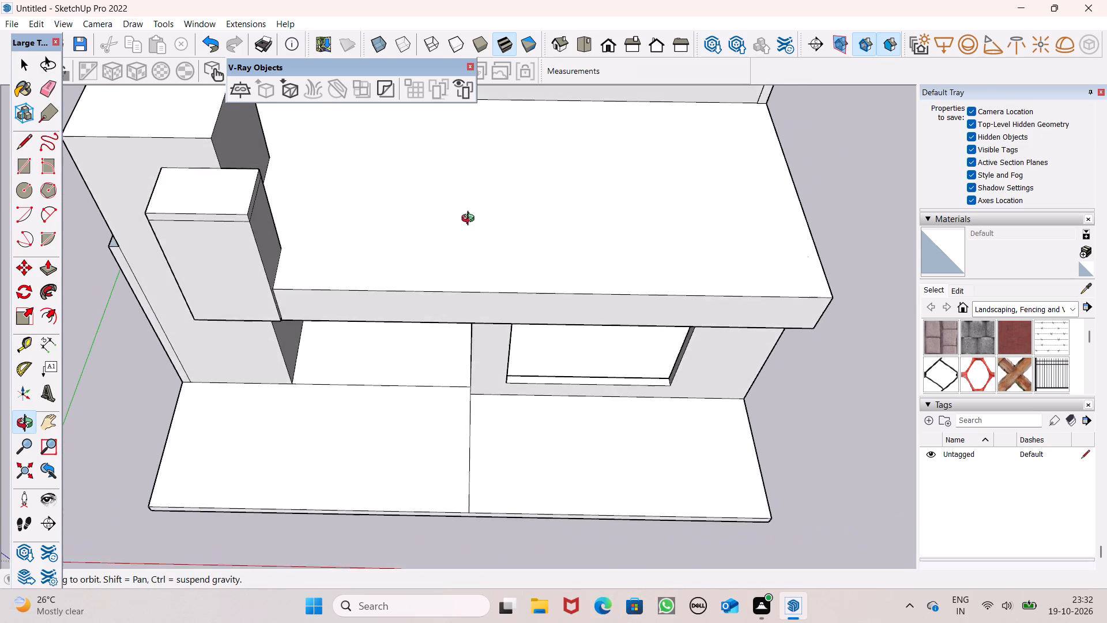
pyautogui.moveTo(470, 220); pyautogui.dragTo(467, 261, button='middle')
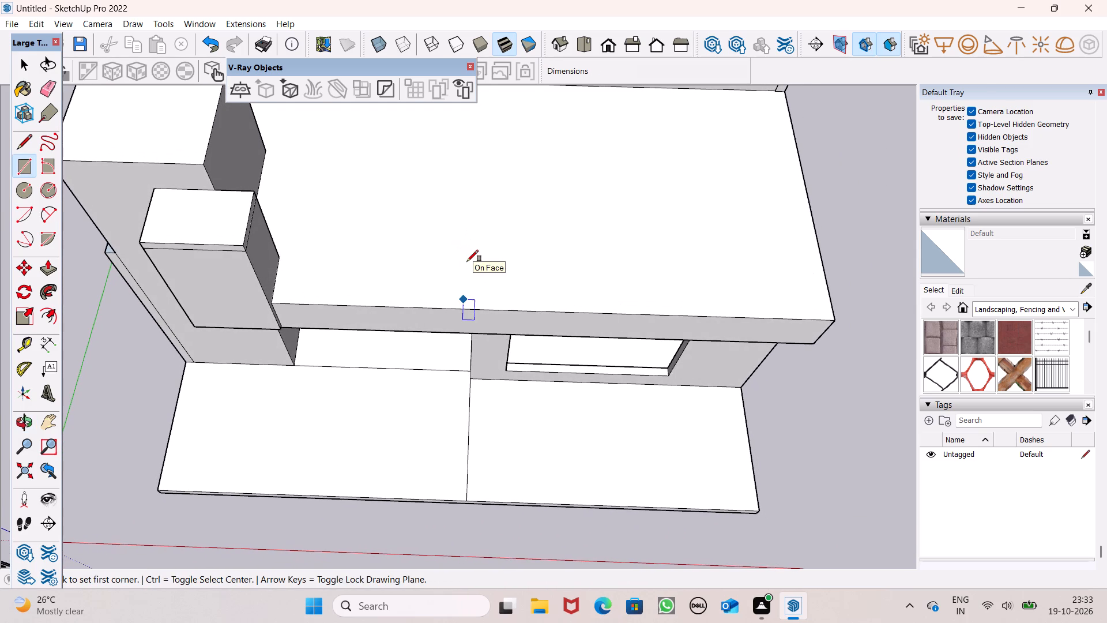
pyautogui.moveTo(461, 294); pyautogui.dragTo(477, 331, button='middle')
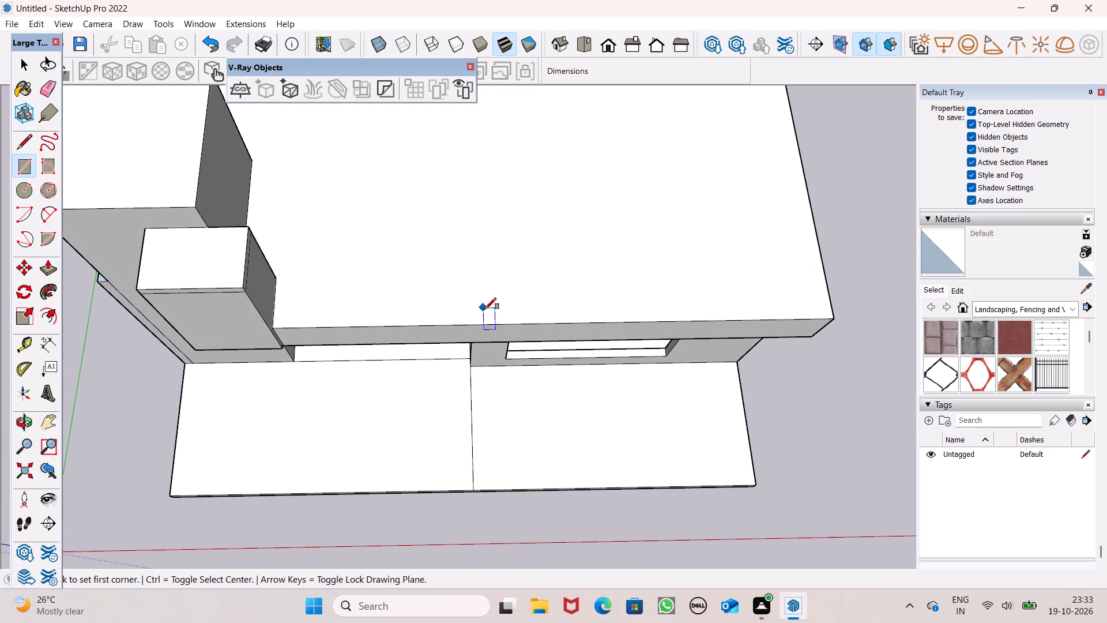
pyautogui.scroll(4, 521, 292)
pyautogui.scroll(-2, 455, 279)
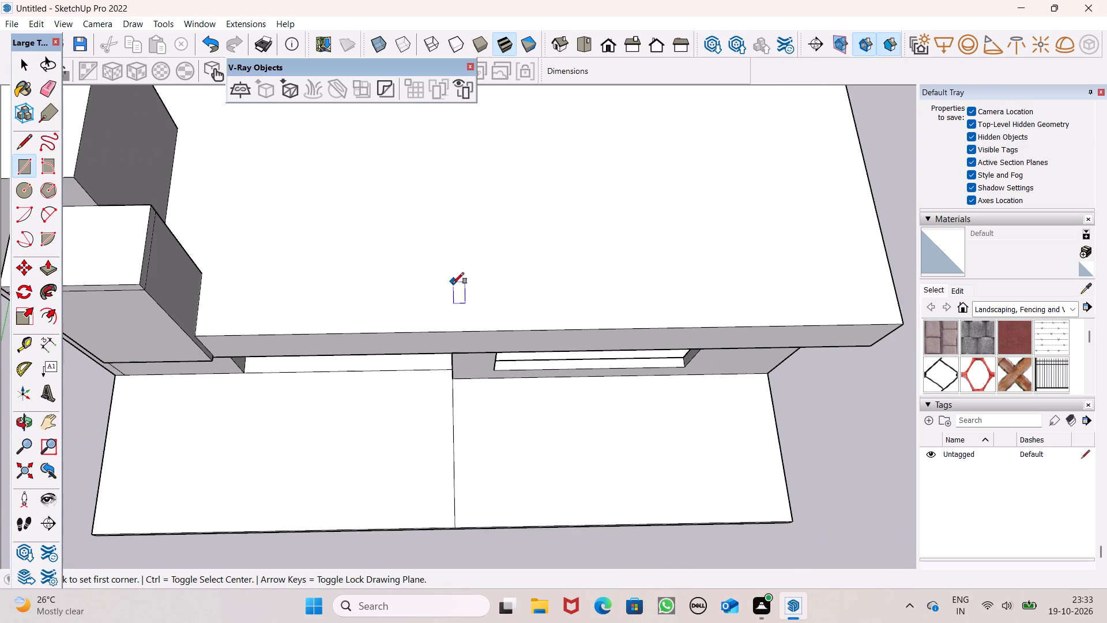
pyautogui.moveTo(473, 305); pyautogui.dragTo(465, 245, button='middle')
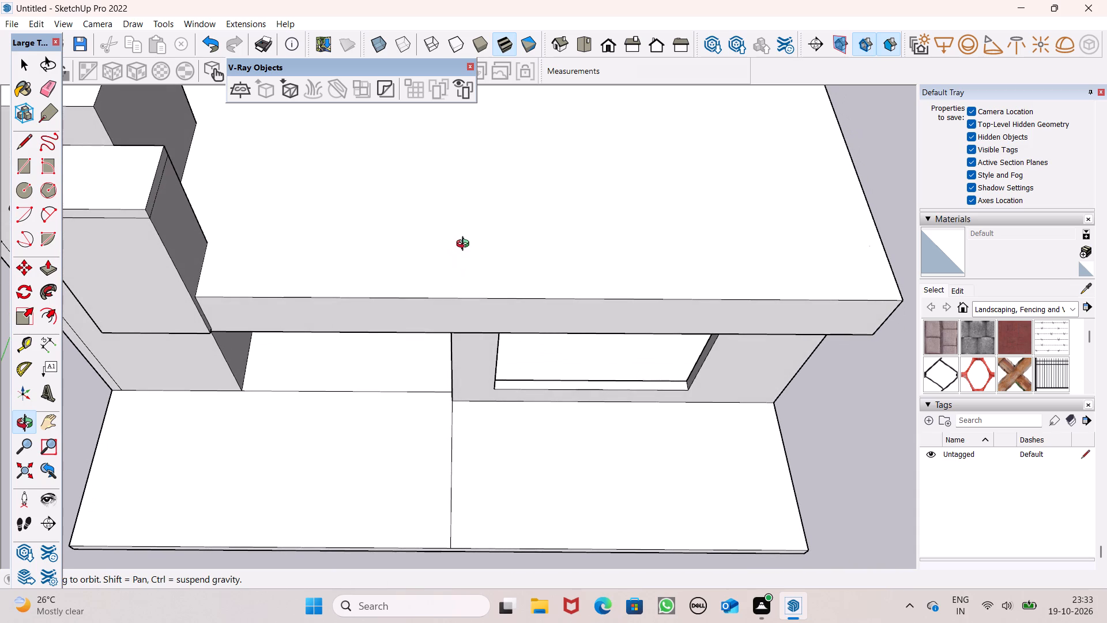
pyautogui.moveTo(465, 245); pyautogui.dragTo(453, 356, button='middle')
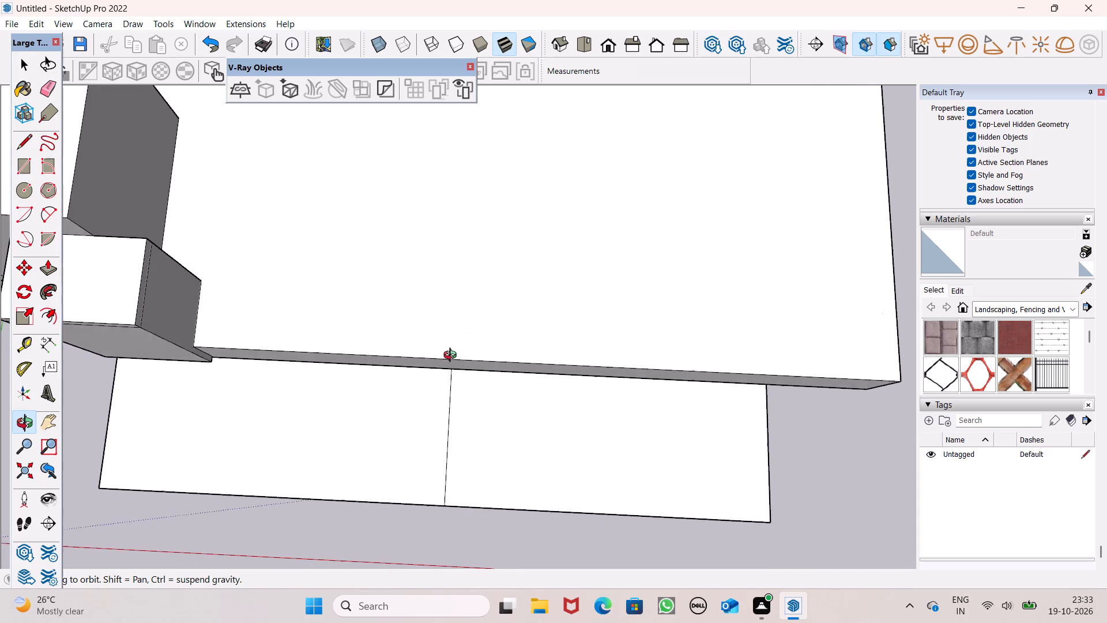
pyautogui.moveTo(453, 356); pyautogui.dragTo(455, 356, button='middle')
pyautogui.scroll(1, 461, 358)
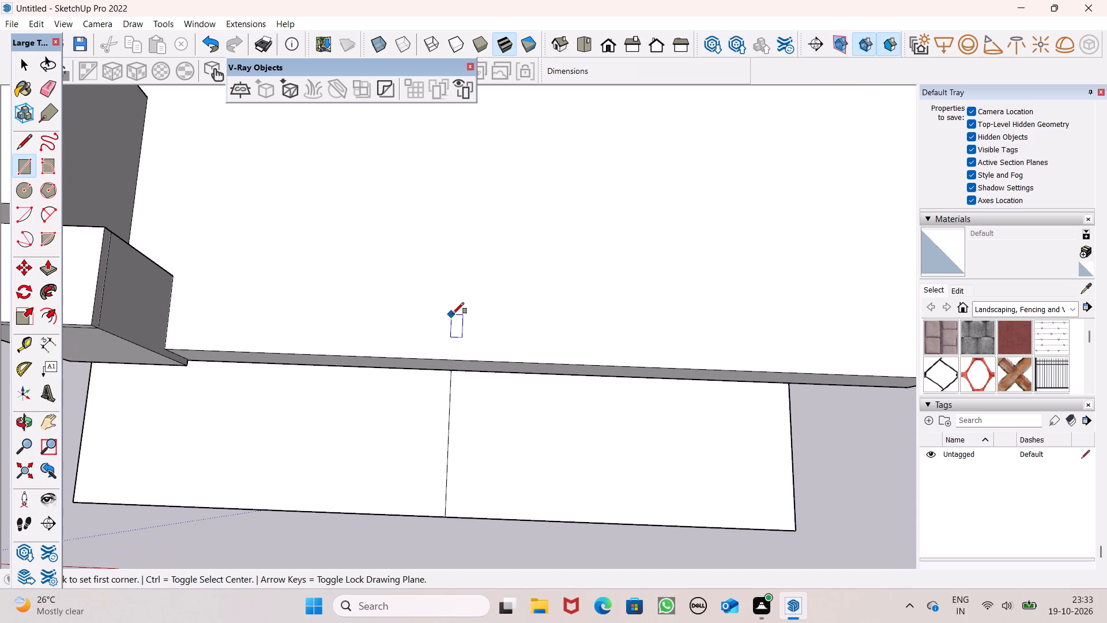
pyautogui.click(459, 297)
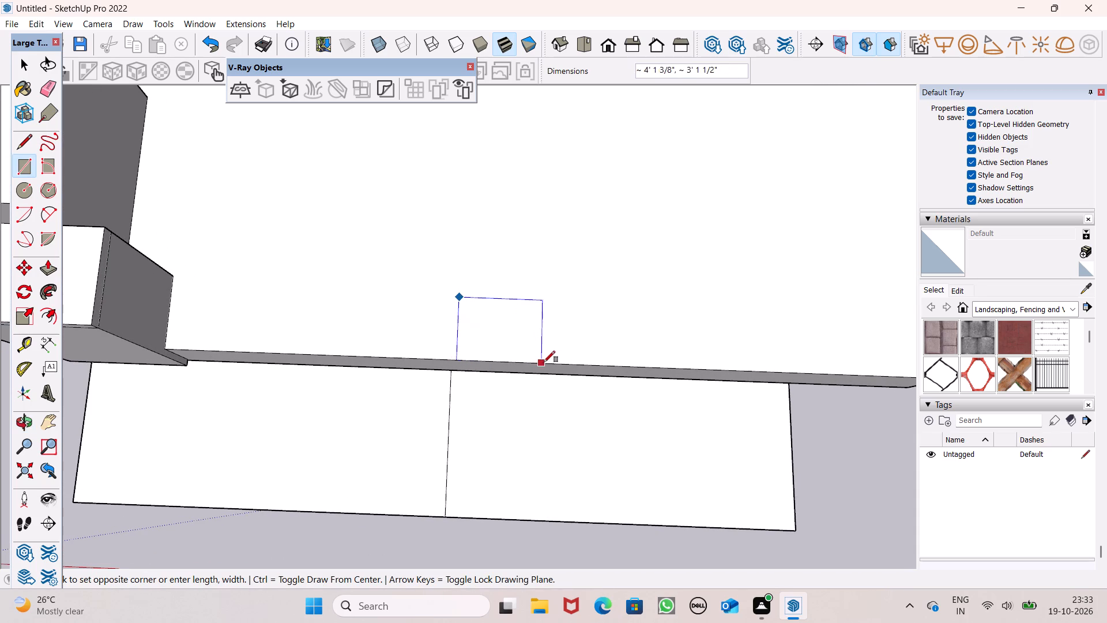
pyautogui.click(558, 362)
# Push/Pull the rectangle up 6' 10 5/16" into a second block, matching the line below the existing small block's top band.
pyautogui.scroll(-2, 363, 289)
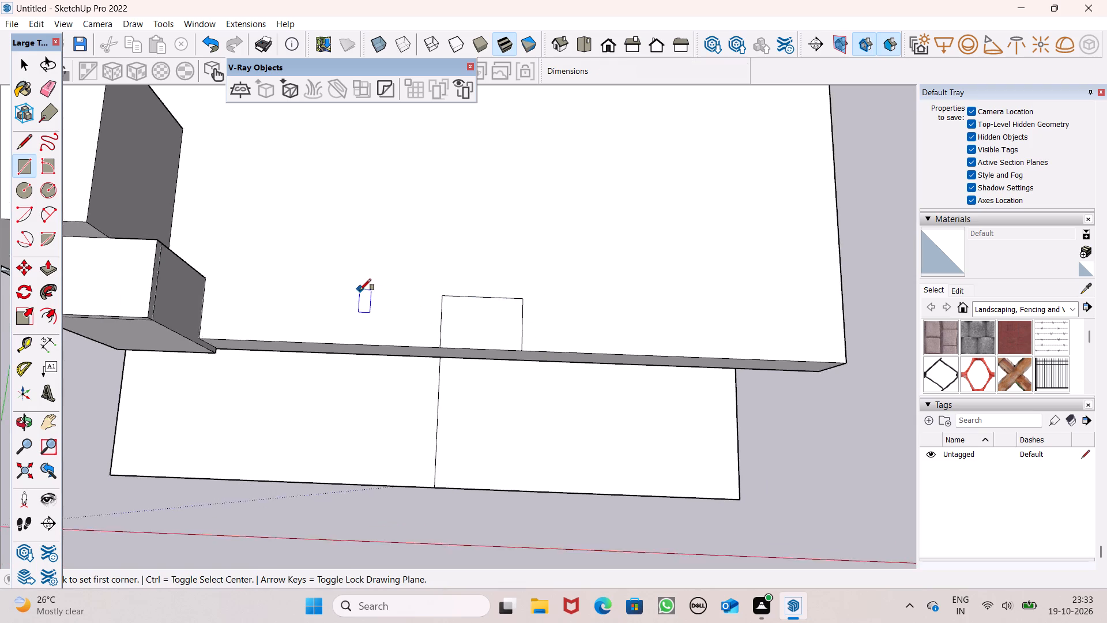
pyautogui.scroll(-1, 360, 290)
pyautogui.moveTo(348, 297); pyautogui.dragTo(348, 173, button='middle')
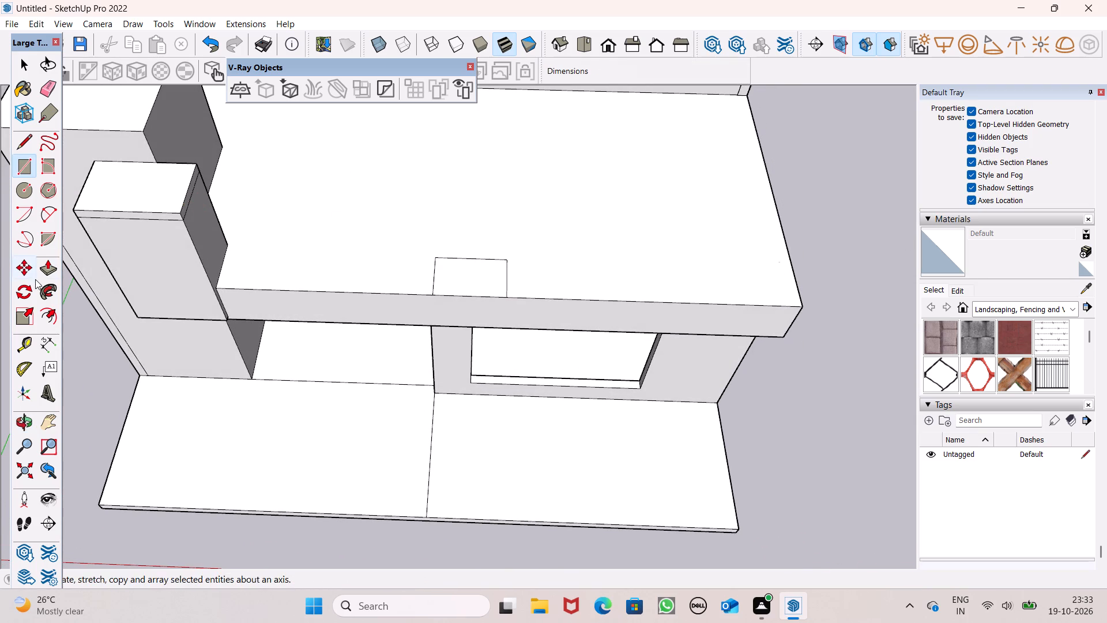
pyautogui.click(50, 271)
pyautogui.moveTo(455, 285); pyautogui.dragTo(455, 284)
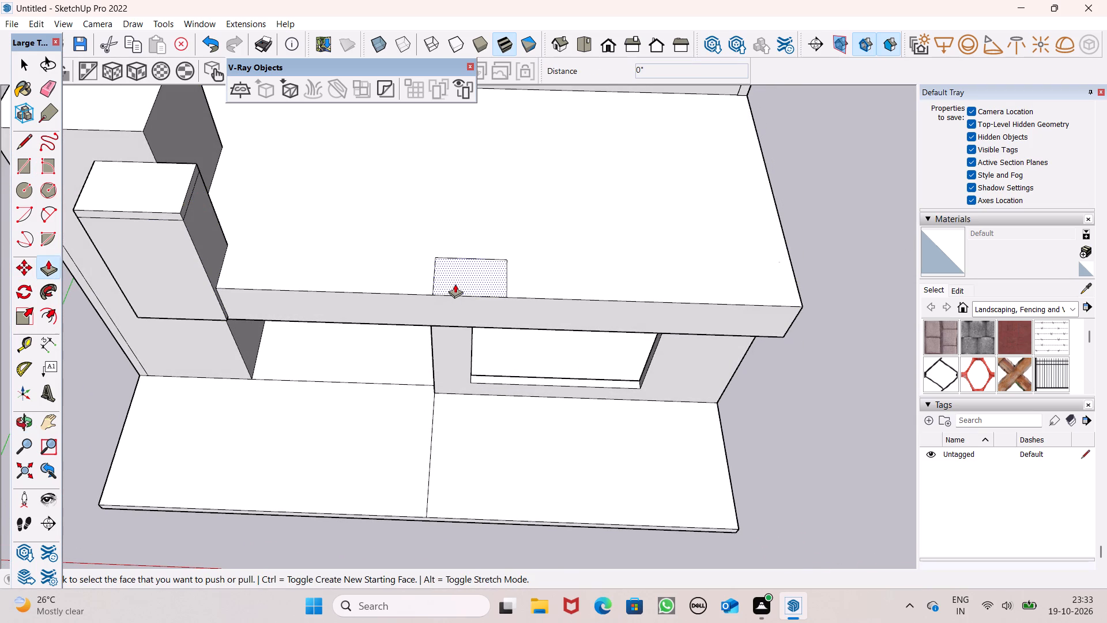
pyautogui.moveTo(455, 284); pyautogui.dragTo(231, 216)
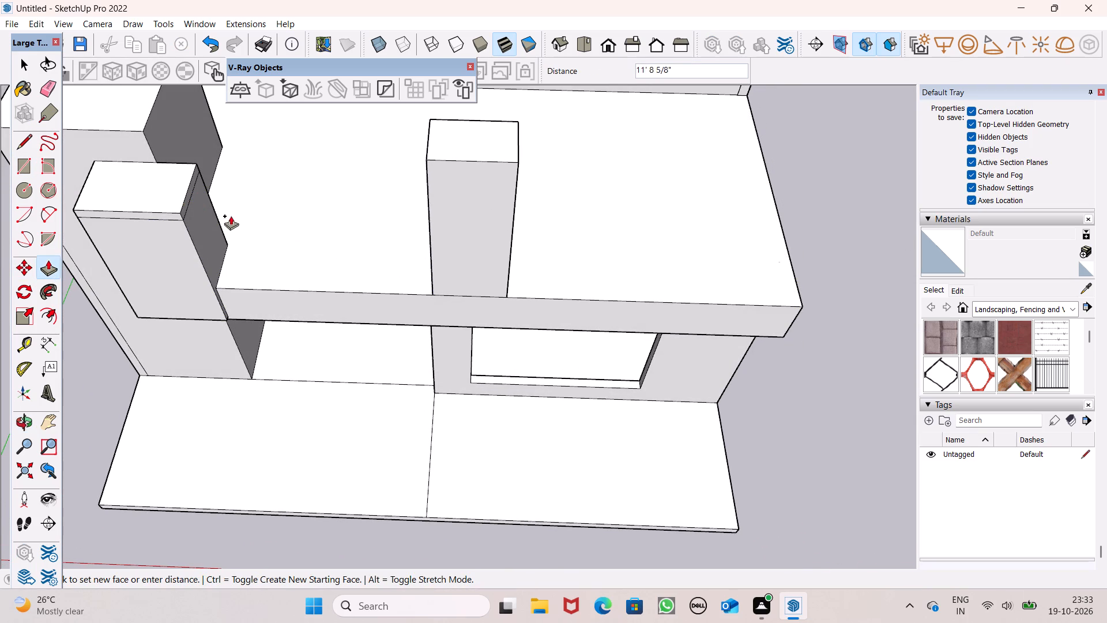
pyautogui.moveTo(231, 216); pyautogui.dragTo(187, 224)
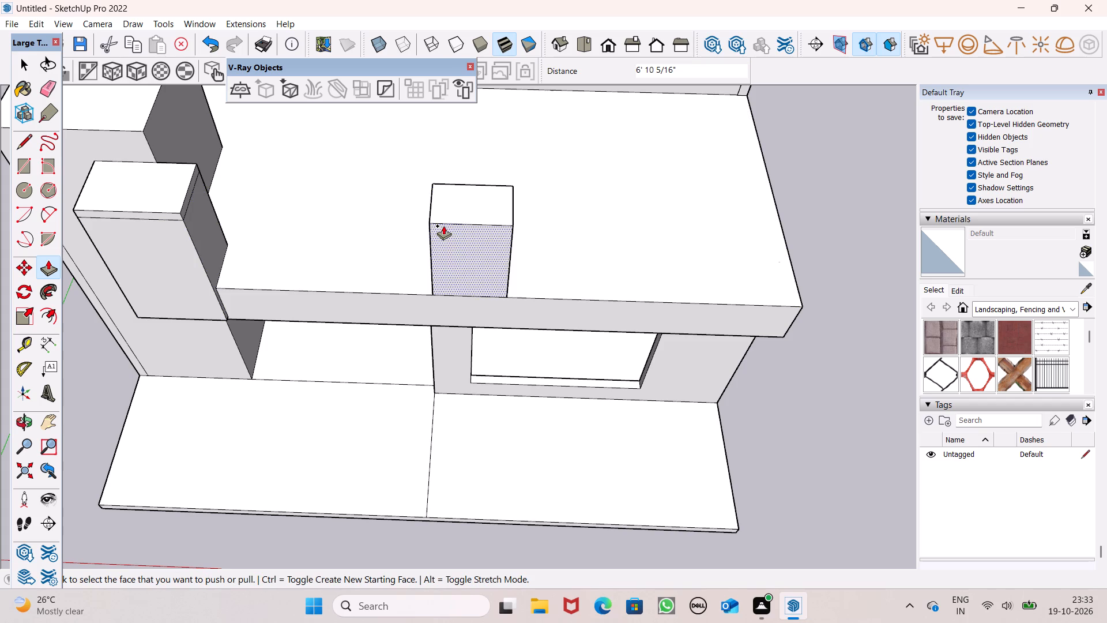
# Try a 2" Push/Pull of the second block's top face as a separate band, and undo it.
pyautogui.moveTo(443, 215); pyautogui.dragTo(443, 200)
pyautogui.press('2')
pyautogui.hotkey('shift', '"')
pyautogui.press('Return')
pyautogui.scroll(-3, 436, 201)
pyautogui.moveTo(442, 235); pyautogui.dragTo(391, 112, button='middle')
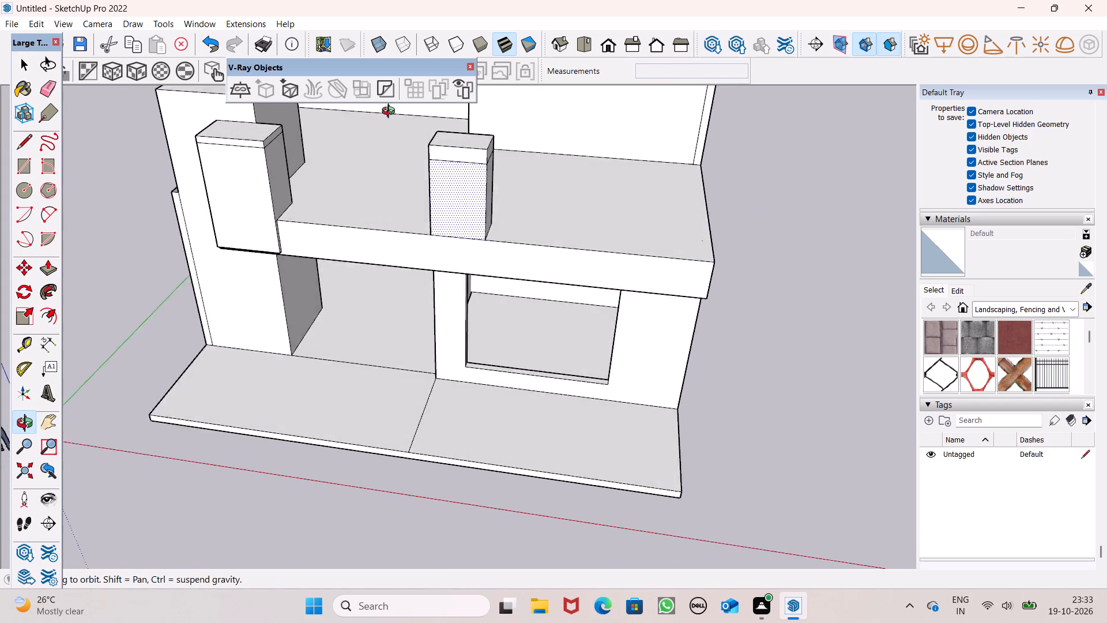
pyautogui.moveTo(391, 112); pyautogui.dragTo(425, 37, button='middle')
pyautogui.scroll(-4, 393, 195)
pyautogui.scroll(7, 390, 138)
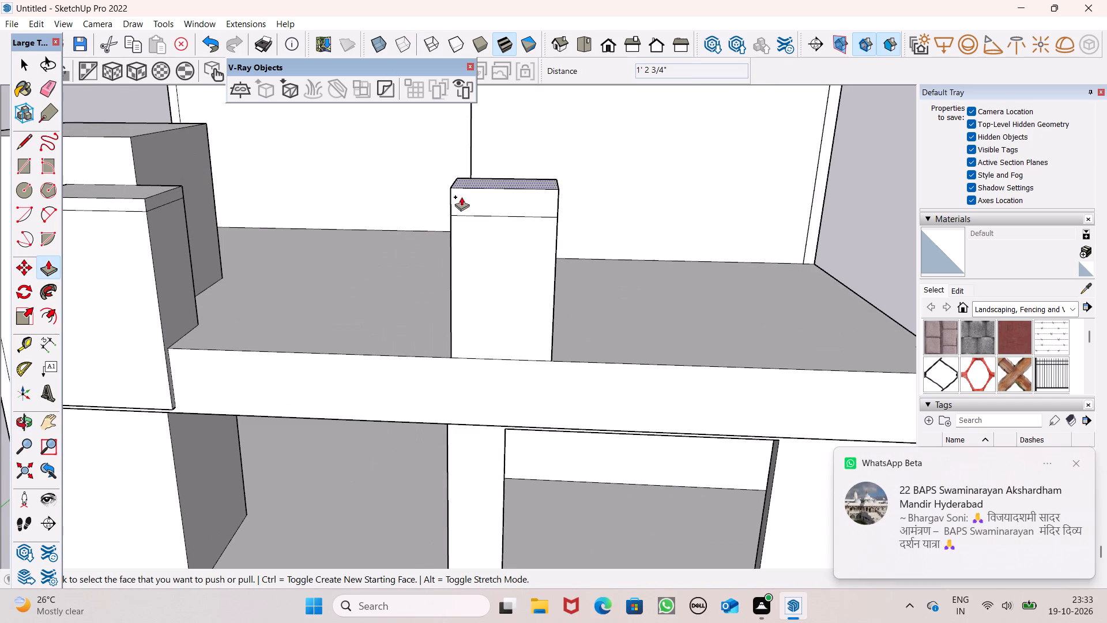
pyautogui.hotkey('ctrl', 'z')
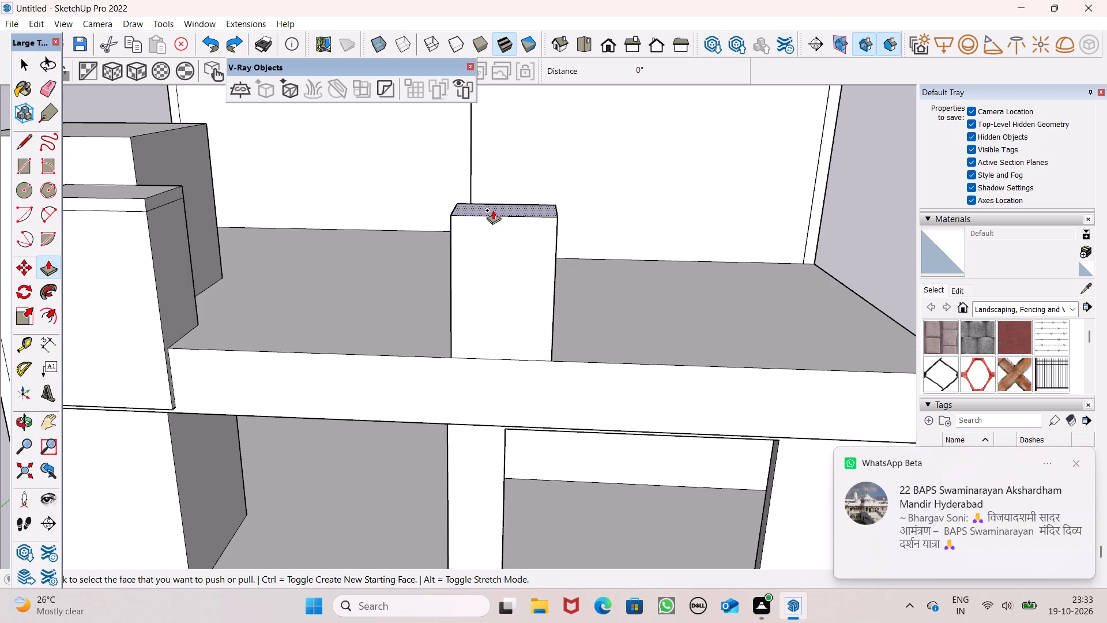
# Push/Pull the second block's top face up 2" as a separate top band.
pyautogui.moveTo(493, 210); pyautogui.dragTo(489, 201)
pyautogui.press('2')
pyautogui.hotkey('shift', '"')
pyautogui.press('Return')
pyautogui.scroll(-2, 384, 199)
pyautogui.press('space')
# Examine the two front blocks and the terrace slab edge from several angles to compare their shapes.
pyautogui.scroll(-2, 376, 238)
pyautogui.moveTo(402, 249); pyautogui.dragTo(460, 202, button='middle')
pyautogui.scroll(1, 458, 203)
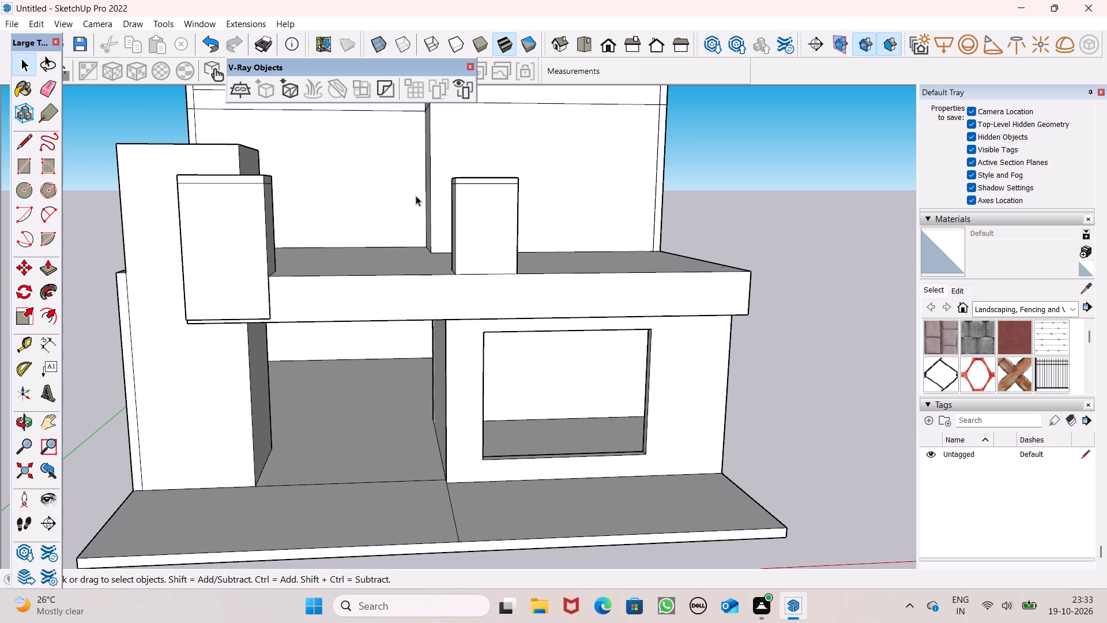
pyautogui.moveTo(367, 275); pyautogui.dragTo(340, 376, button='middle')
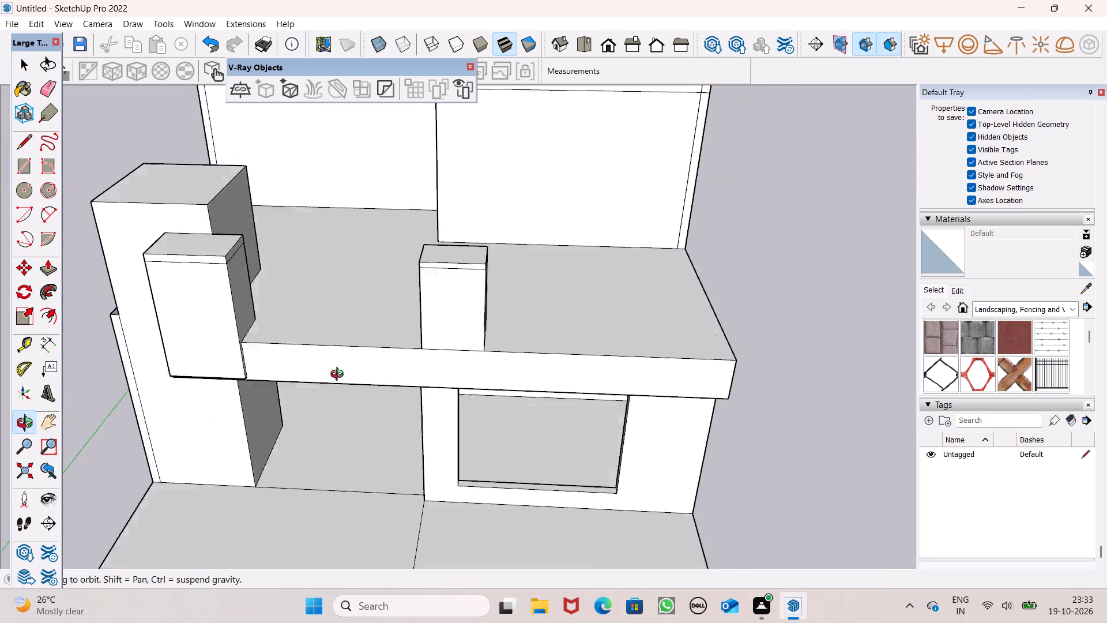
pyautogui.moveTo(340, 376); pyautogui.dragTo(404, 260, button='middle')
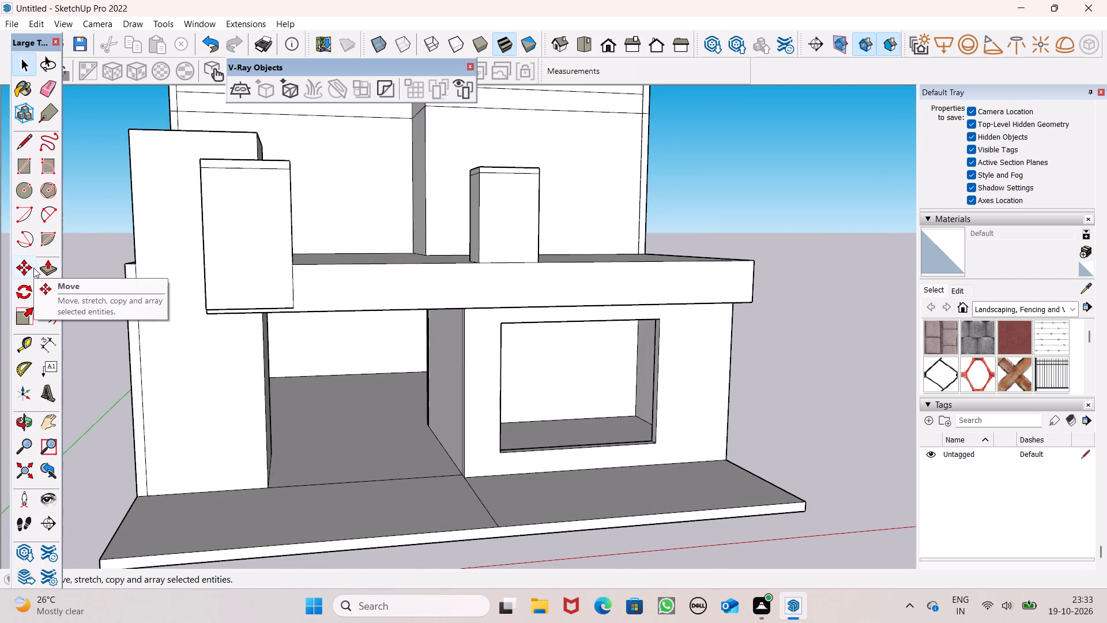
pyautogui.moveTo(119, 335); pyautogui.dragTo(148, 399, button='middle')
pyautogui.scroll(-2, 120, 327)
pyautogui.moveTo(235, 356); pyautogui.dragTo(128, 334, button='middle')
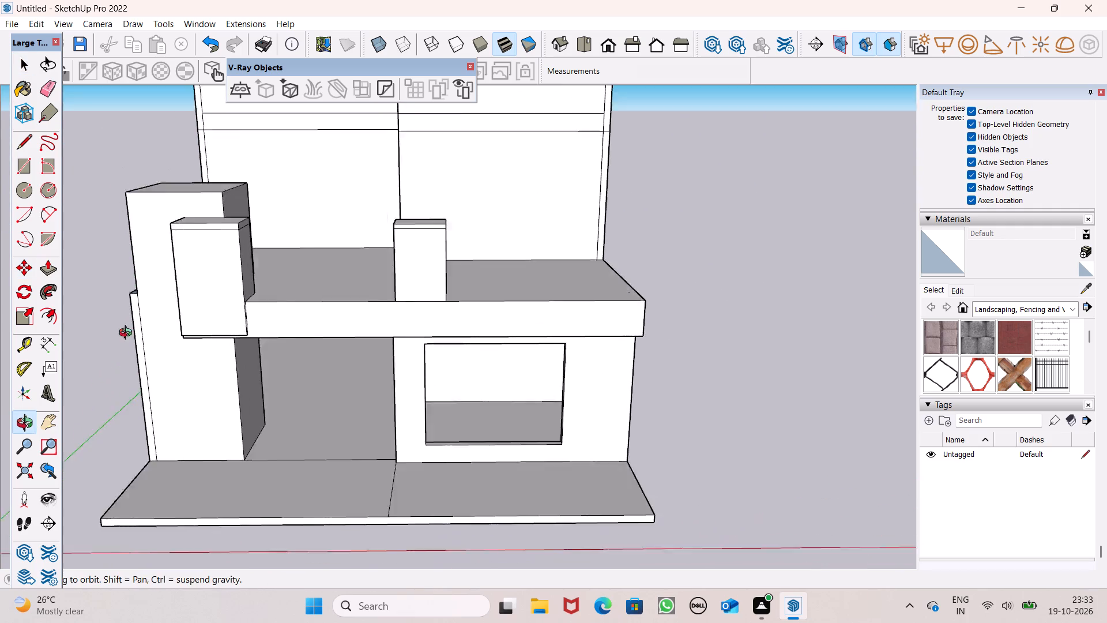
pyautogui.moveTo(128, 334); pyautogui.dragTo(89, 323, button='middle')
pyautogui.scroll(1, 89, 323)
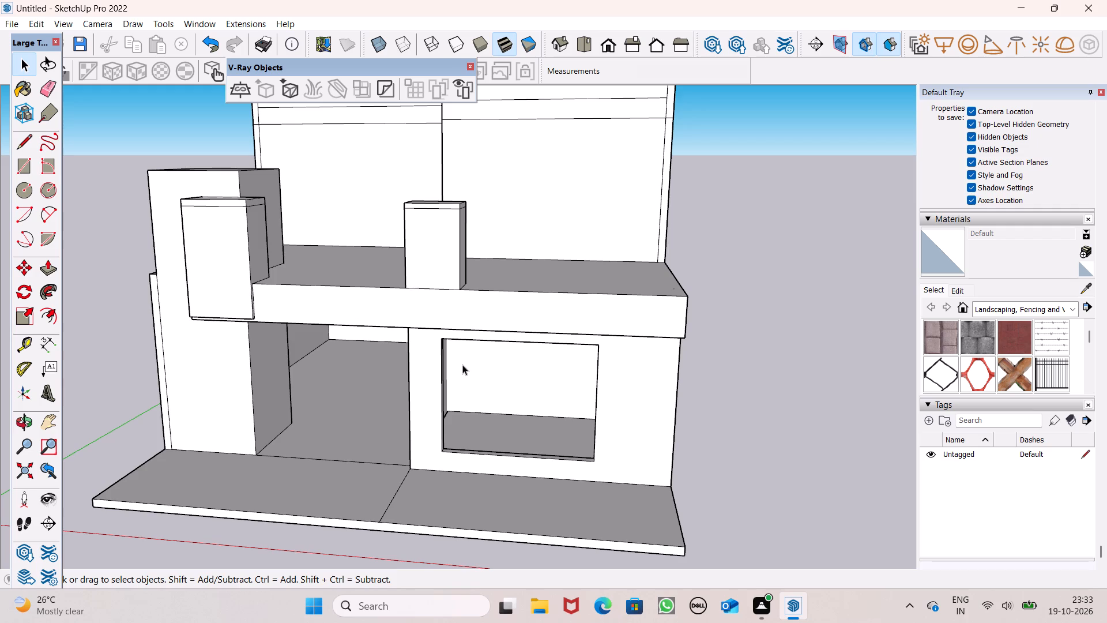
pyautogui.moveTo(603, 359); pyautogui.dragTo(607, 386, button='middle')
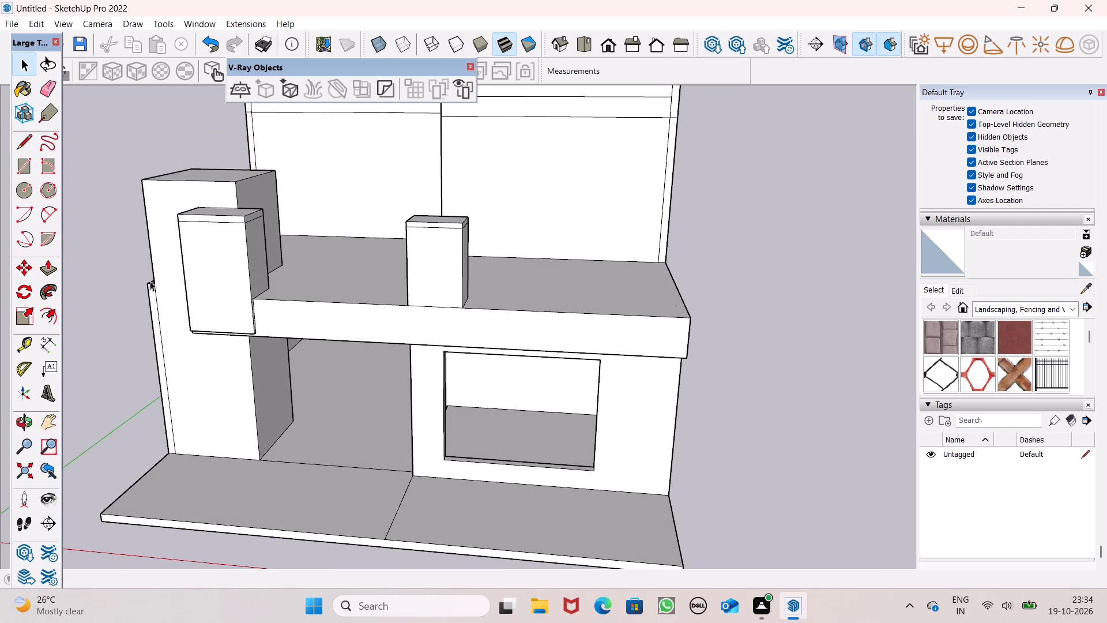
pyautogui.moveTo(247, 290); pyautogui.dragTo(246, 280, button='middle')
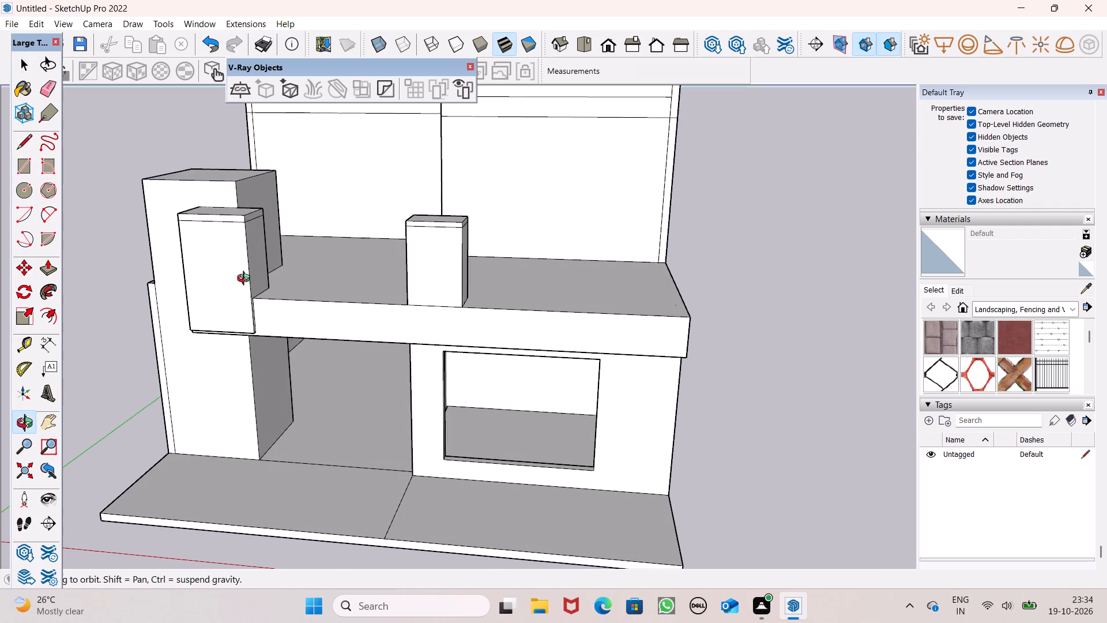
pyautogui.moveTo(246, 280); pyautogui.dragTo(312, 321, button='middle')
# Push/Pull the second block's front face below the top band forward 4" past the terrace slab's front edge.
pyautogui.click(47, 258)
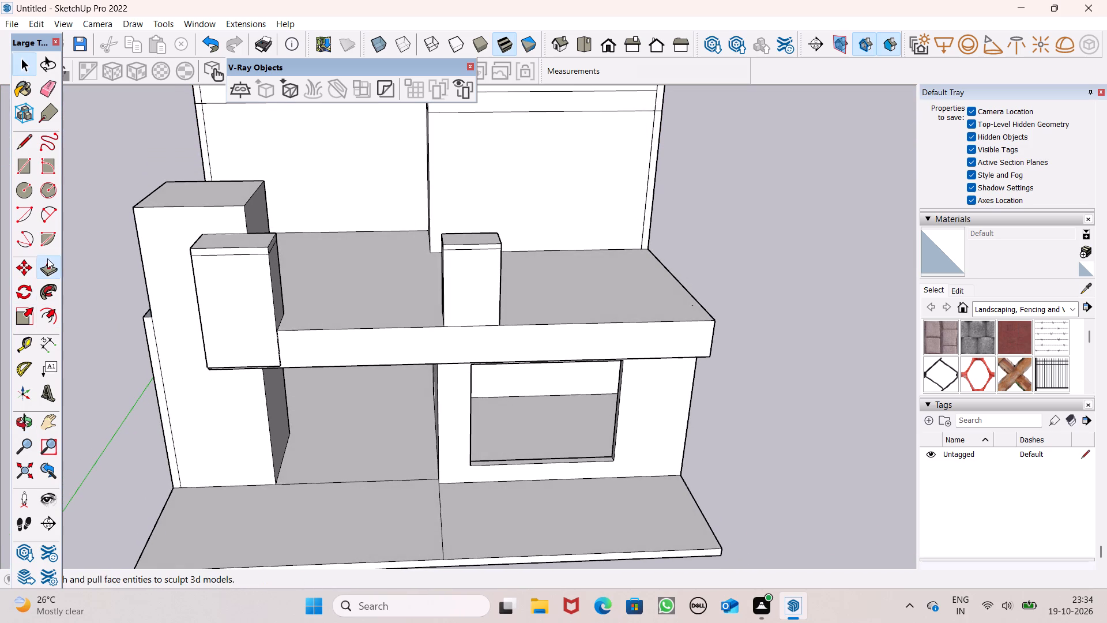
pyautogui.scroll(1, 369, 367)
pyautogui.moveTo(369, 367); pyautogui.dragTo(328, 422, button='middle')
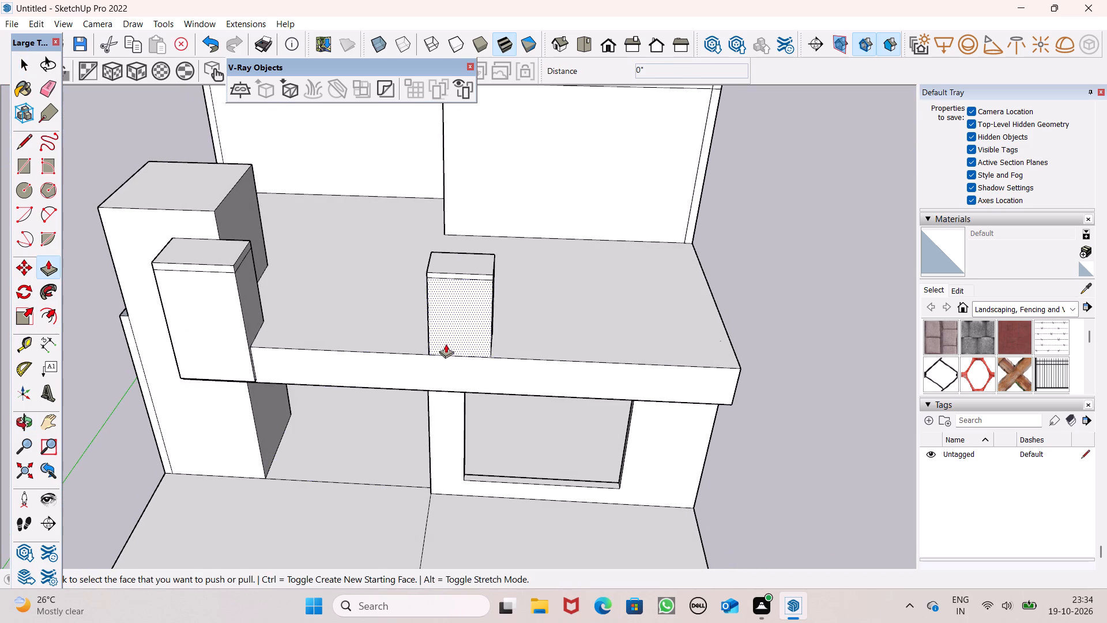
pyautogui.moveTo(446, 342); pyautogui.dragTo(246, 343)
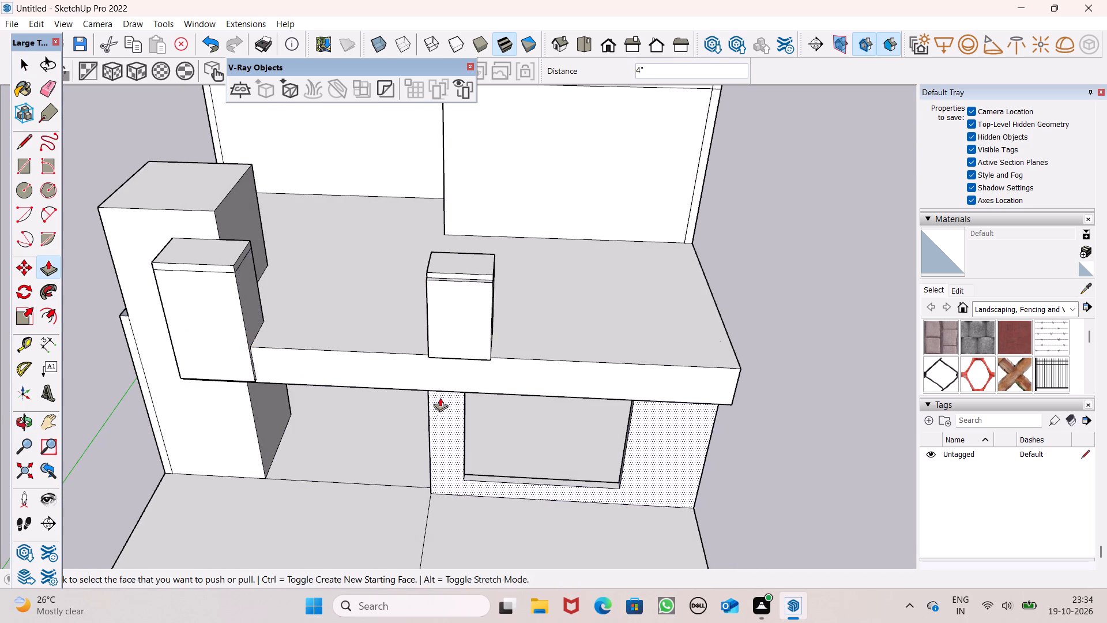
pyautogui.moveTo(438, 385); pyautogui.dragTo(357, 148, button='middle')
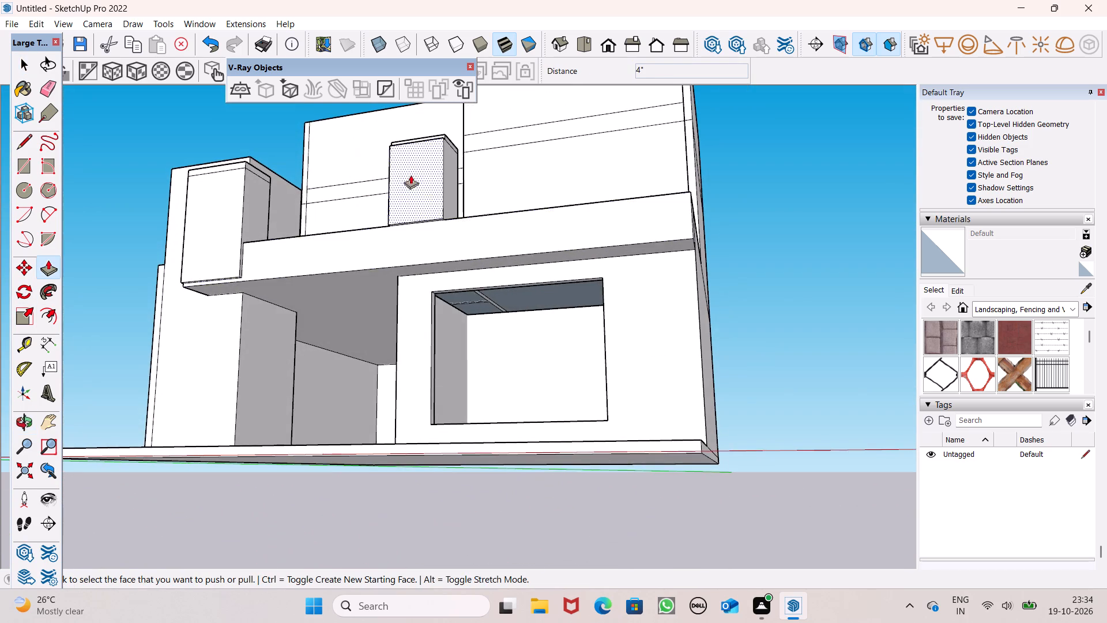
# Push/Pull the underside of the second block's projecting front down over the terrace slab edge about 2' 7", plus a further 1 9/16".
pyautogui.scroll(5, 460, 234)
pyautogui.moveTo(404, 212); pyautogui.dragTo(419, 155, button='middle')
pyautogui.scroll(1, 415, 162)
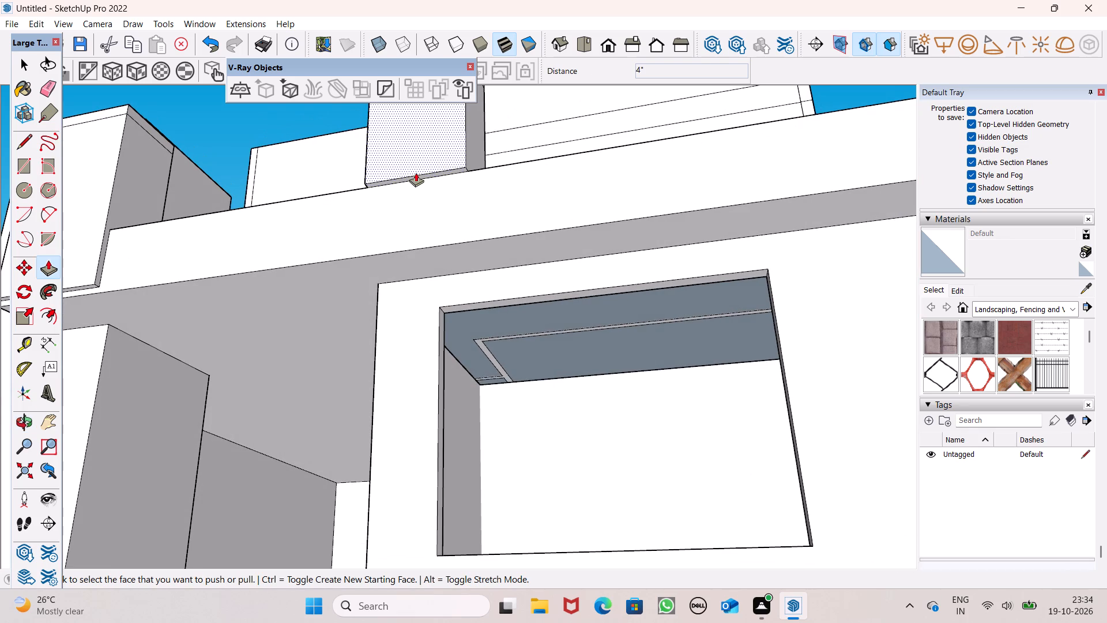
pyautogui.moveTo(408, 179); pyautogui.dragTo(406, 164, button='middle')
pyautogui.scroll(1, 405, 180)
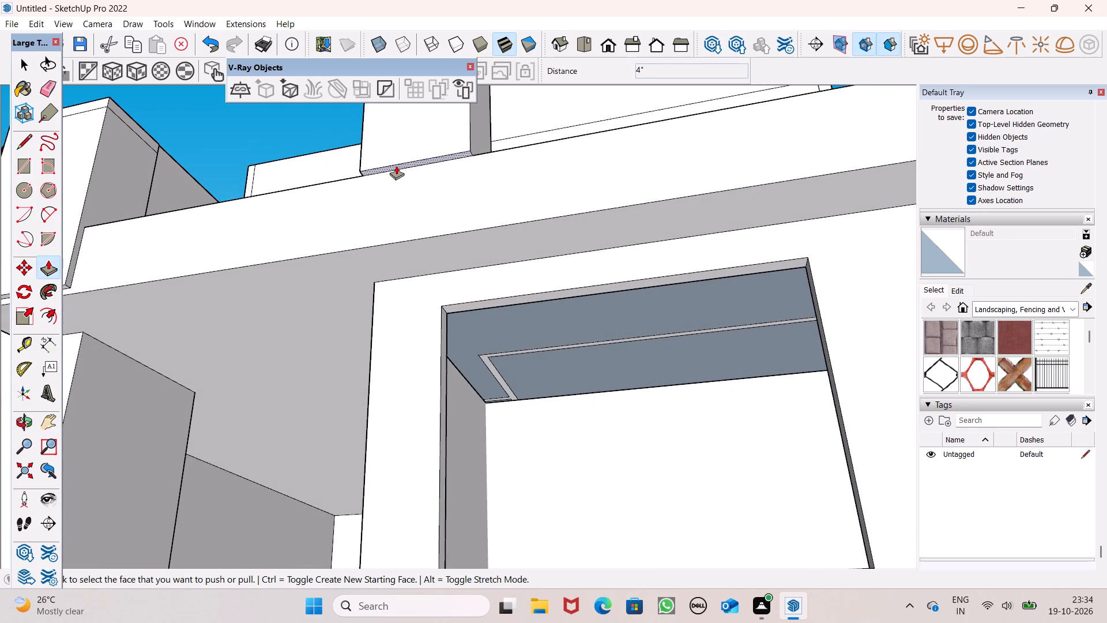
pyautogui.moveTo(396, 166); pyautogui.dragTo(399, 220)
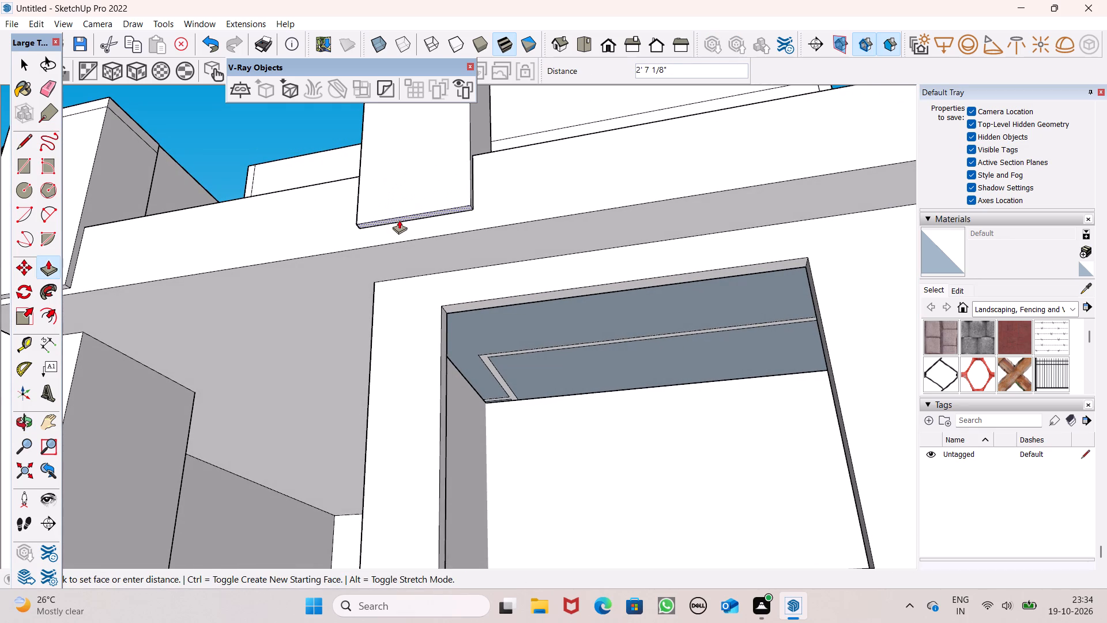
pyautogui.moveTo(399, 220); pyautogui.dragTo(399, 221)
pyautogui.click(399, 222)
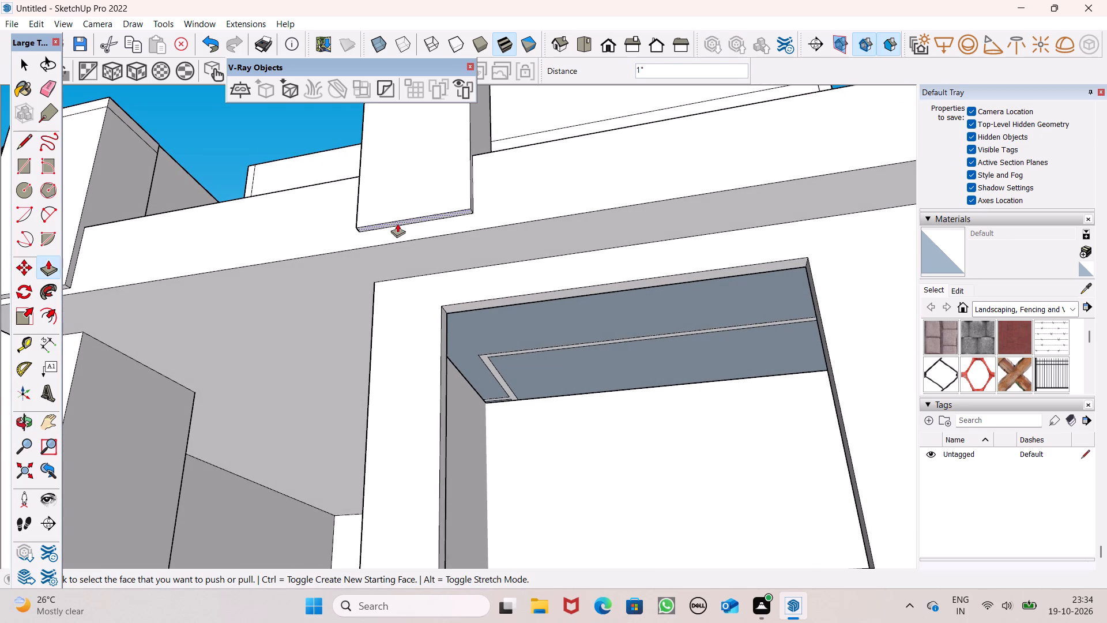
pyautogui.click(406, 220)
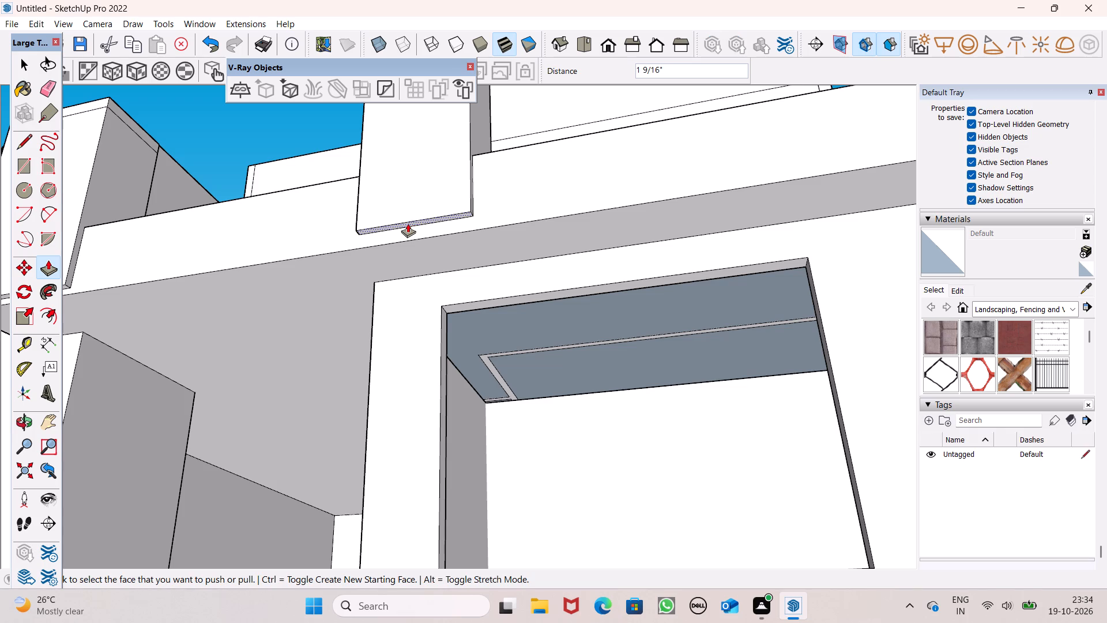
# Push/Pull the front face of the second block's top band forward about 3' 9 9/16", overhanging the block's front.
pyautogui.scroll(-4, 405, 208)
pyautogui.moveTo(435, 229); pyautogui.dragTo(488, 520, button='middle')
pyautogui.scroll(5, 436, 373)
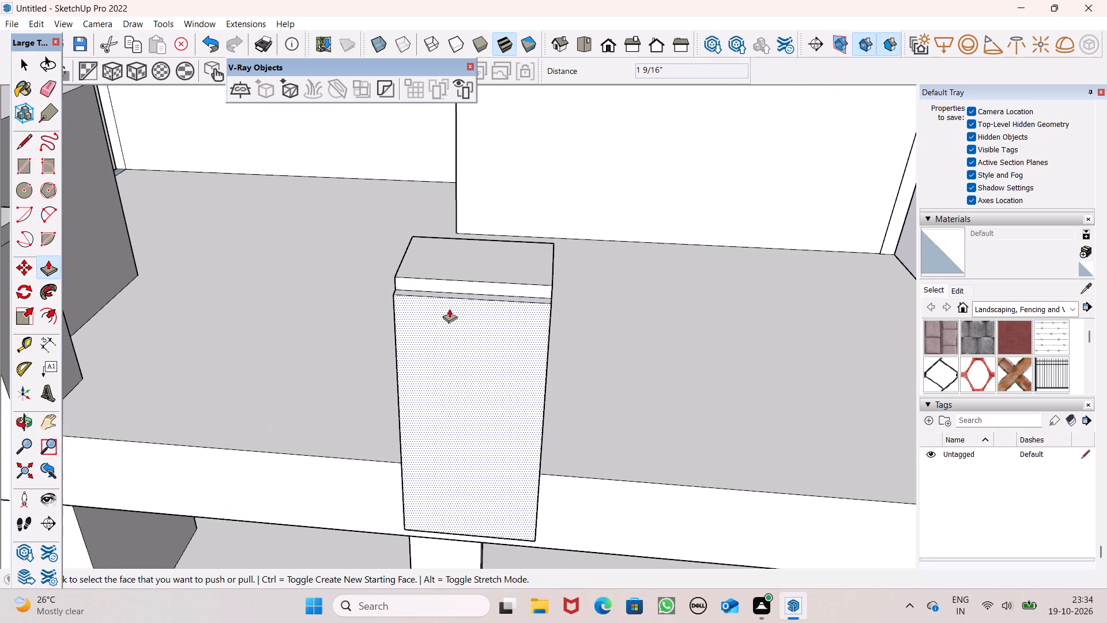
pyautogui.moveTo(460, 284); pyautogui.dragTo(552, 341)
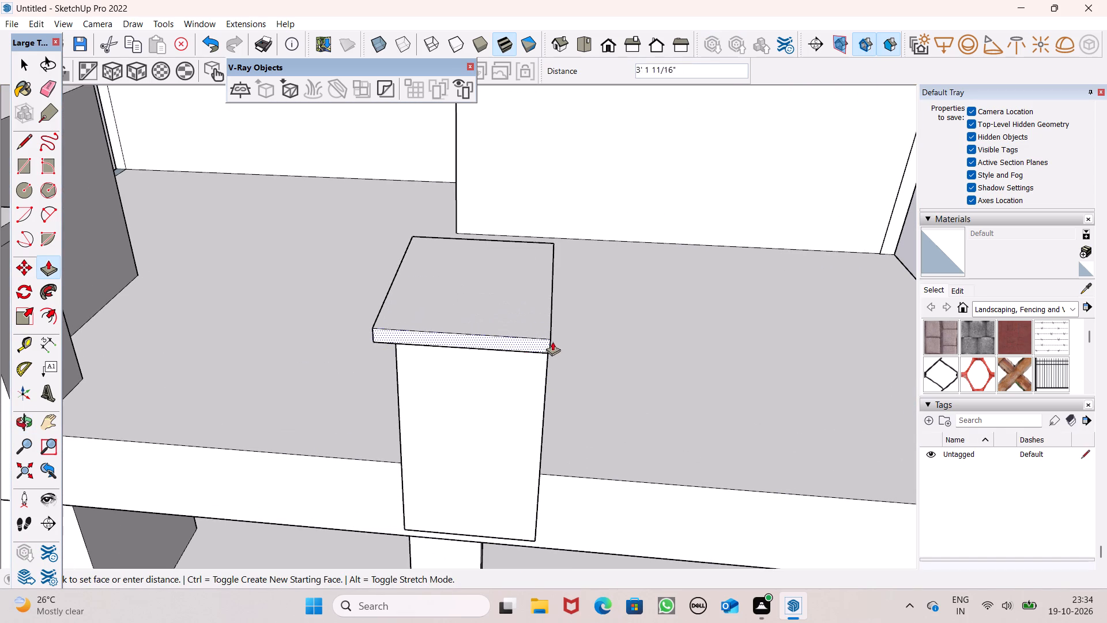
pyautogui.moveTo(552, 341); pyautogui.dragTo(527, 357)
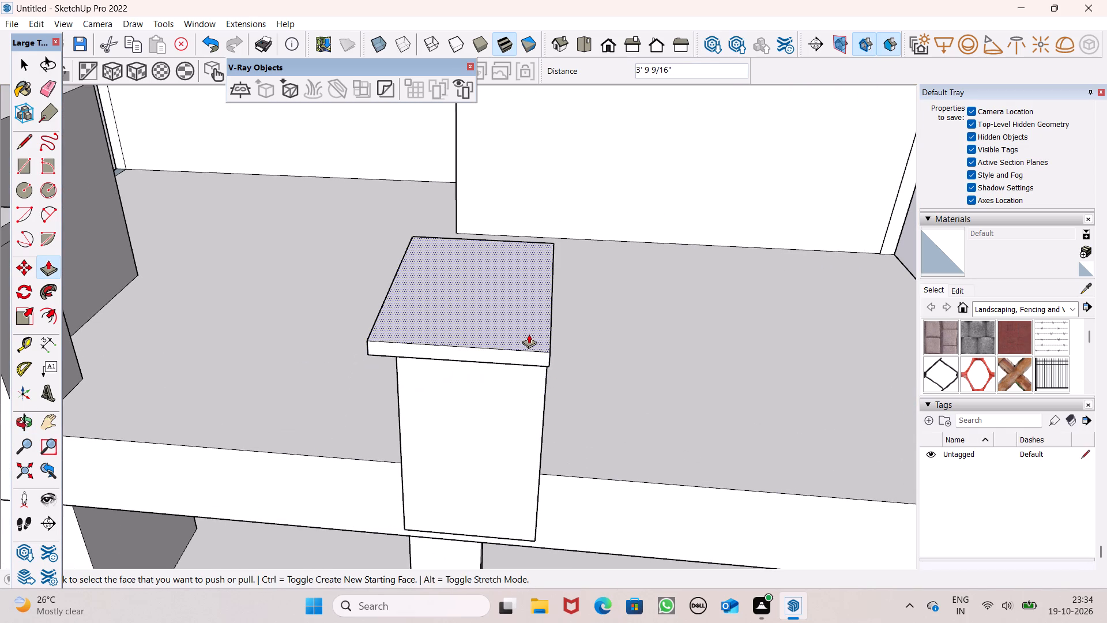
# Undo the top band's overhang and Push/Pull its front face forward 4", flush with the second block's front.
pyautogui.hotkey('ctrl', 'z')
pyautogui.scroll(1, 348, 277)
pyautogui.moveTo(376, 320); pyautogui.dragTo(413, 343, button='middle')
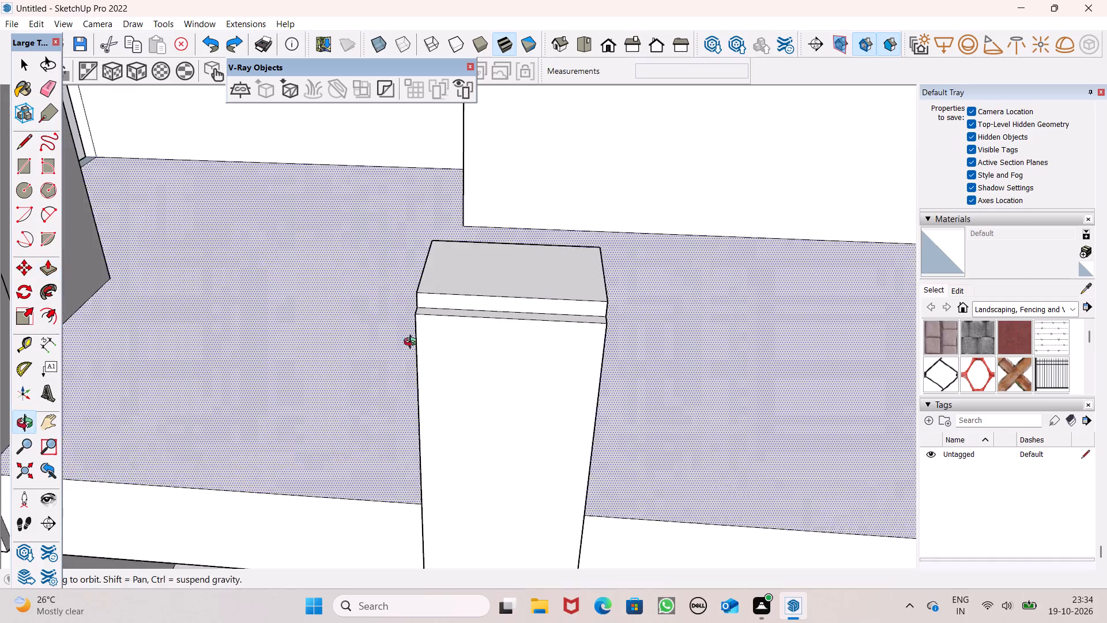
pyautogui.moveTo(413, 343); pyautogui.dragTo(497, 336, button='middle')
pyautogui.moveTo(618, 305); pyautogui.dragTo(616, 333)
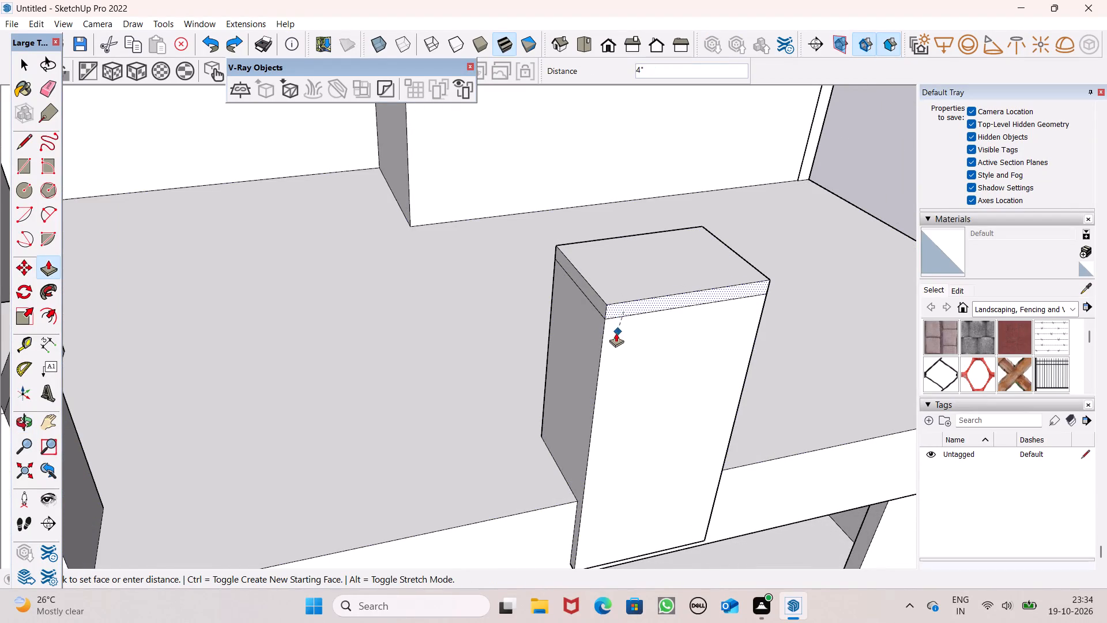
pyautogui.moveTo(616, 333); pyautogui.dragTo(613, 333)
# Draw a vertical line about 3' 6" long across the terrace slab's front face, near the outer corner above the ground-floor window wall.
pyautogui.scroll(-3, 513, 312)
pyautogui.scroll(-9, 338, 288)
pyautogui.moveTo(428, 352); pyautogui.dragTo(342, 362, button='middle')
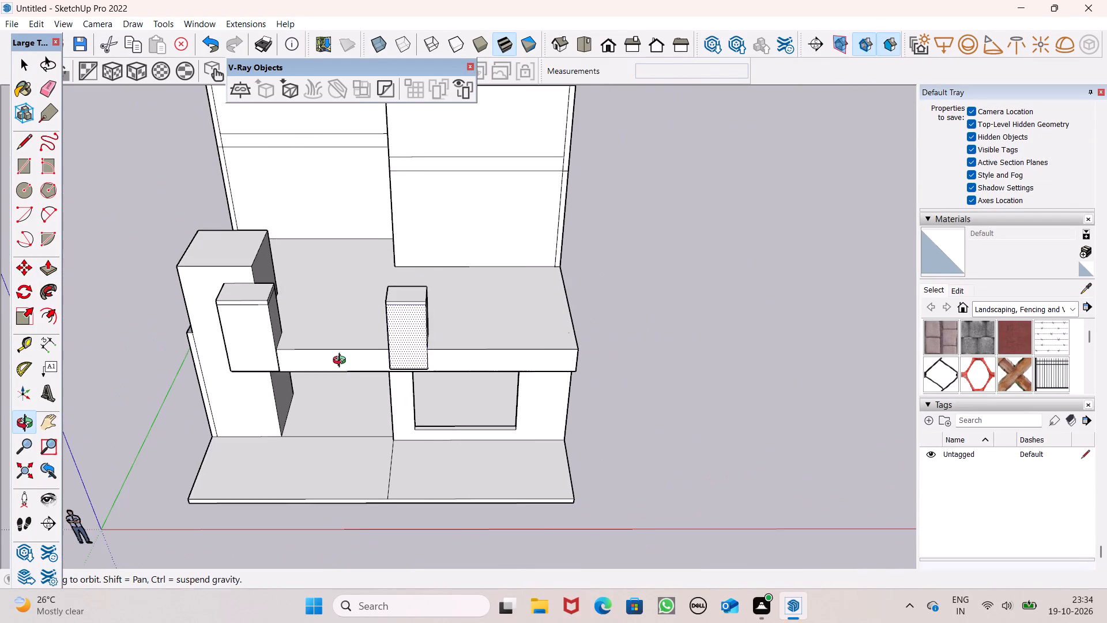
pyautogui.moveTo(342, 362); pyautogui.dragTo(341, 357, button='middle')
pyautogui.press('space')
pyautogui.moveTo(555, 348); pyautogui.dragTo(540, 366, button='middle')
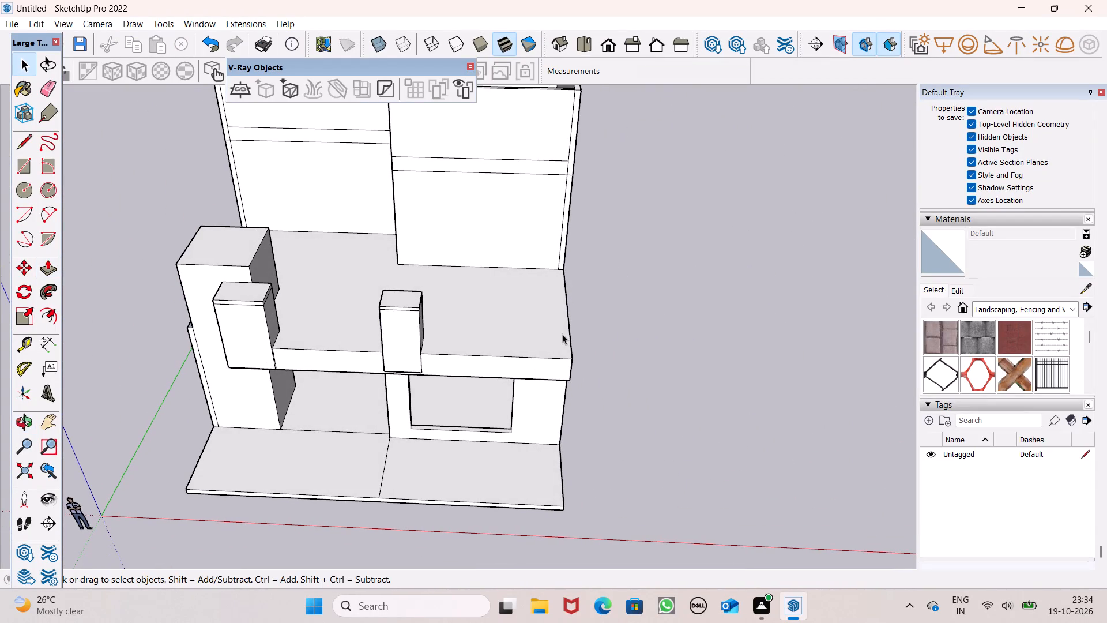
pyautogui.scroll(1, 561, 339)
pyautogui.moveTo(561, 339); pyautogui.dragTo(568, 328, button='middle')
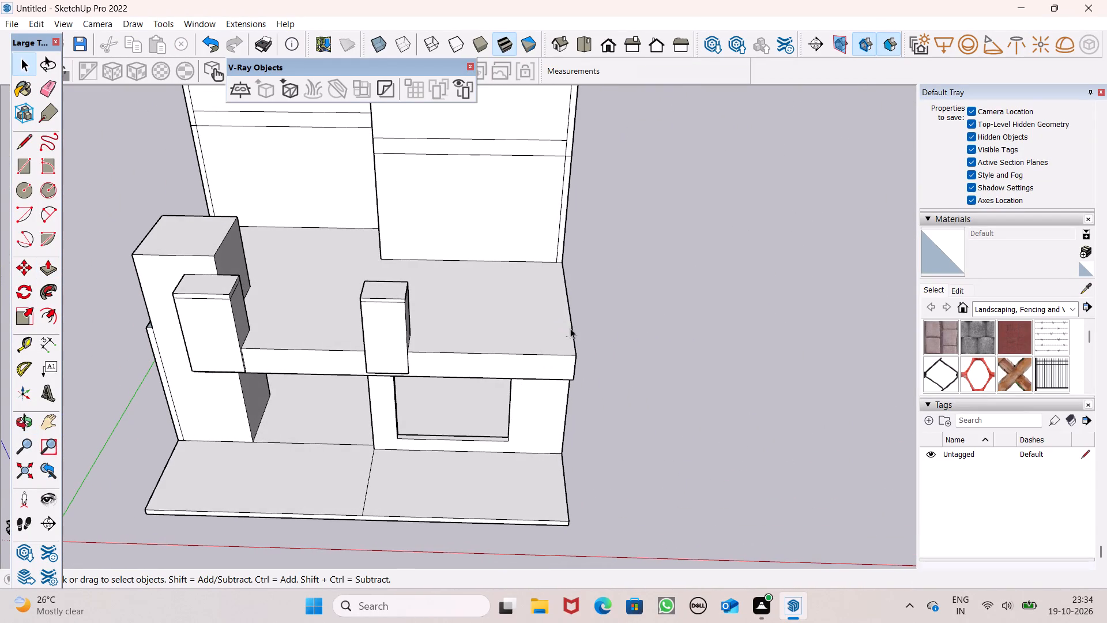
pyautogui.scroll(1, 570, 328)
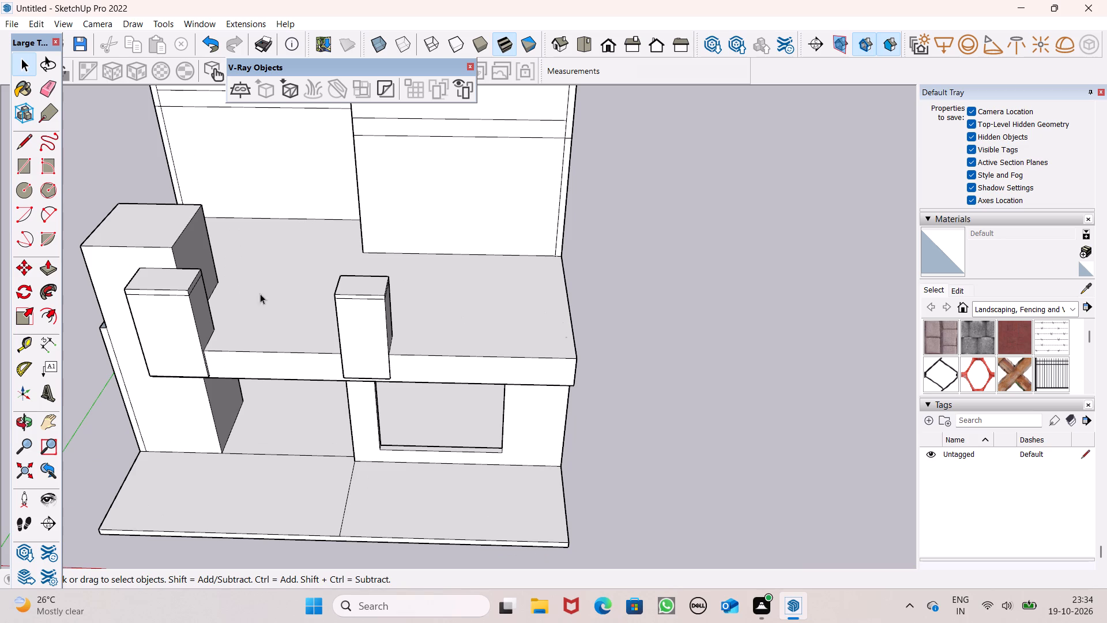
pyautogui.click(27, 170)
pyautogui.scroll(1, 540, 409)
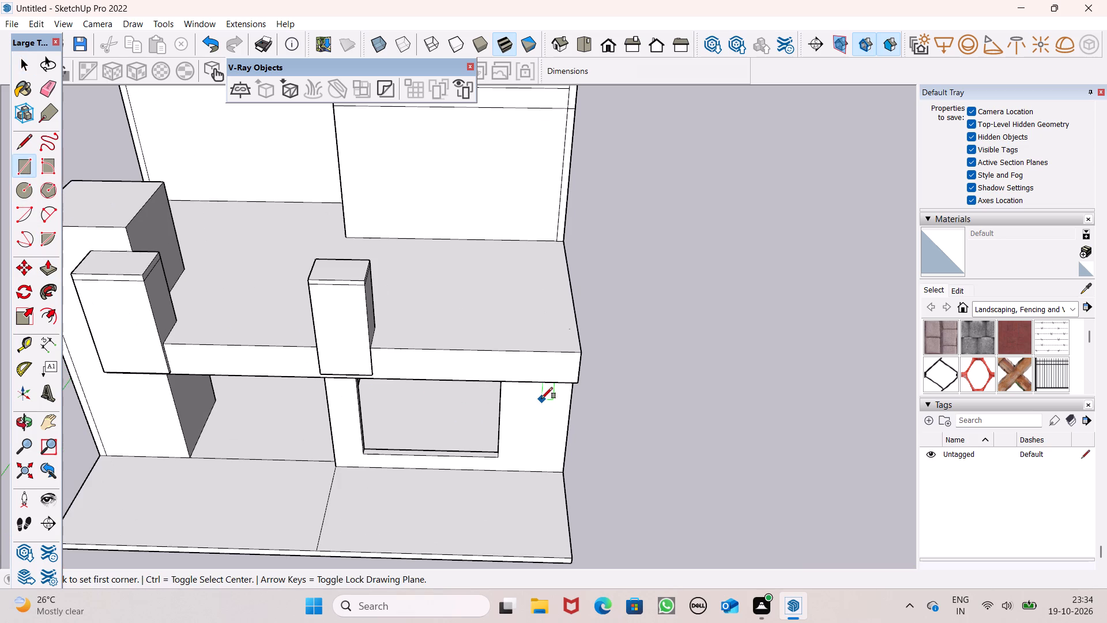
pyautogui.scroll(1, 545, 386)
pyautogui.click(23, 142)
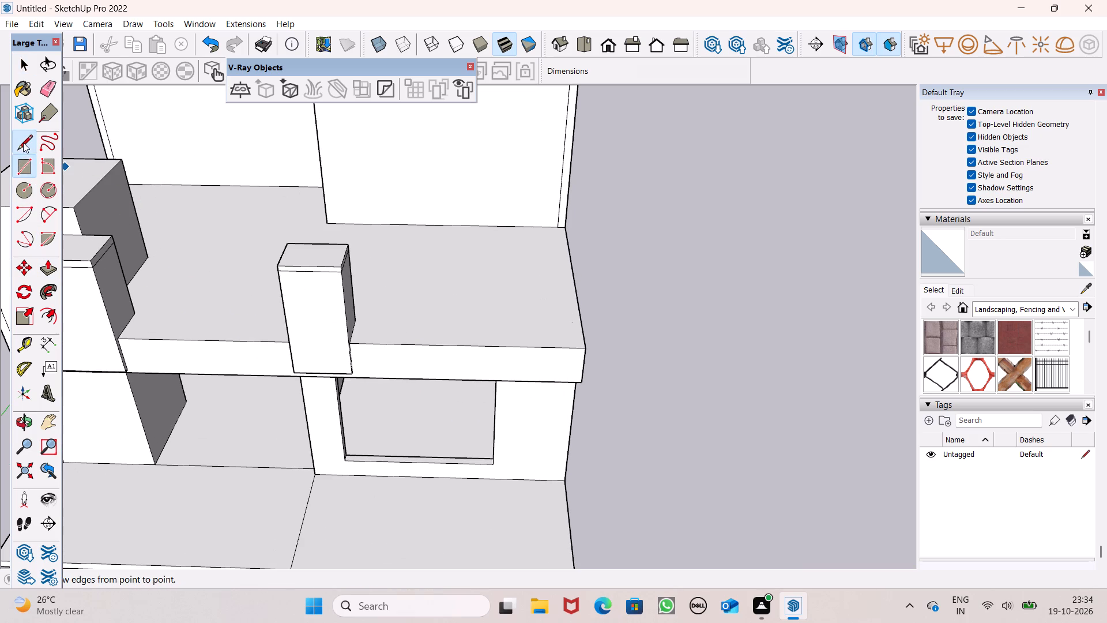
pyautogui.scroll(2, 509, 372)
pyautogui.moveTo(509, 371); pyautogui.dragTo(509, 341, button='middle')
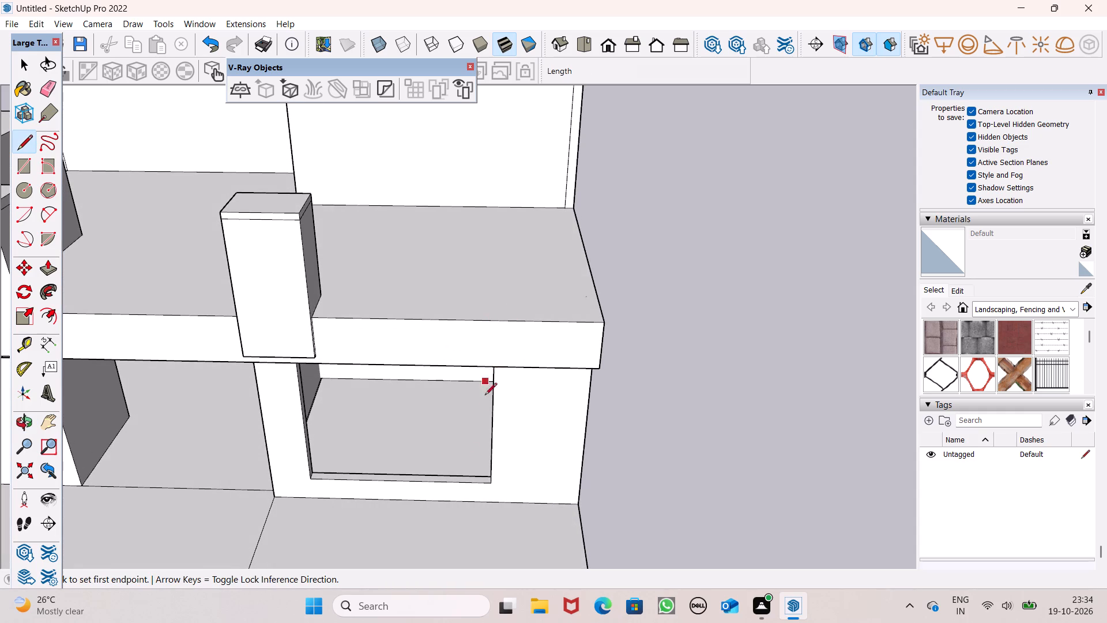
pyautogui.scroll(1, 534, 329)
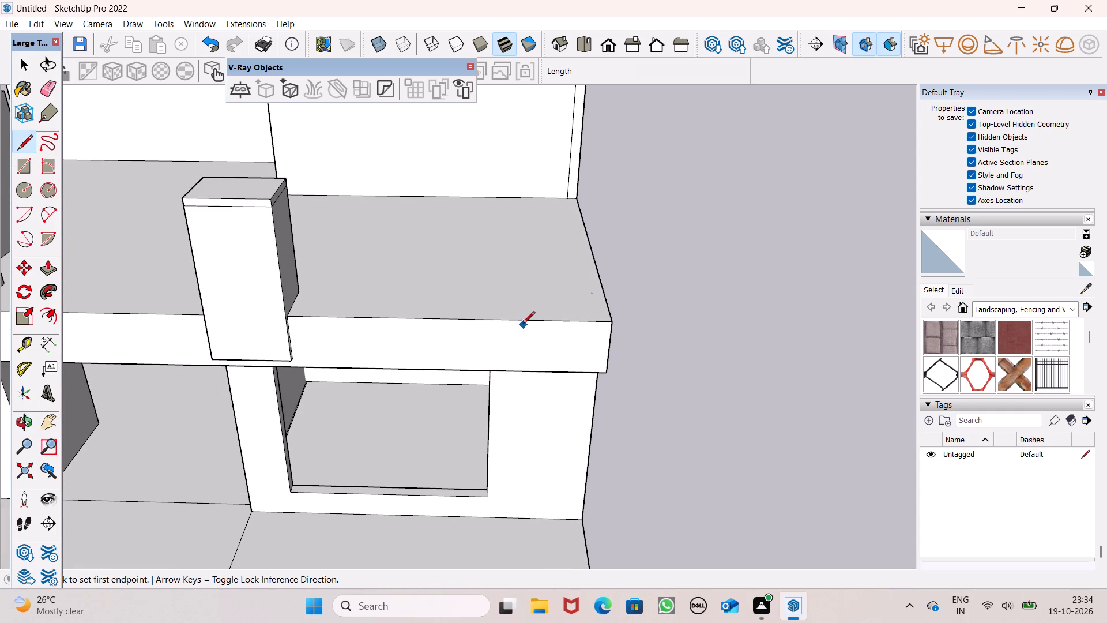
pyautogui.click(524, 322)
pyautogui.click(525, 374)
# Push/Pull the new corner section of the terrace slab's front face forward about 3 7/8".
pyautogui.click(51, 273)
pyautogui.scroll(-3, 139, 276)
pyautogui.moveTo(264, 338); pyautogui.dragTo(141, 399, button='middle')
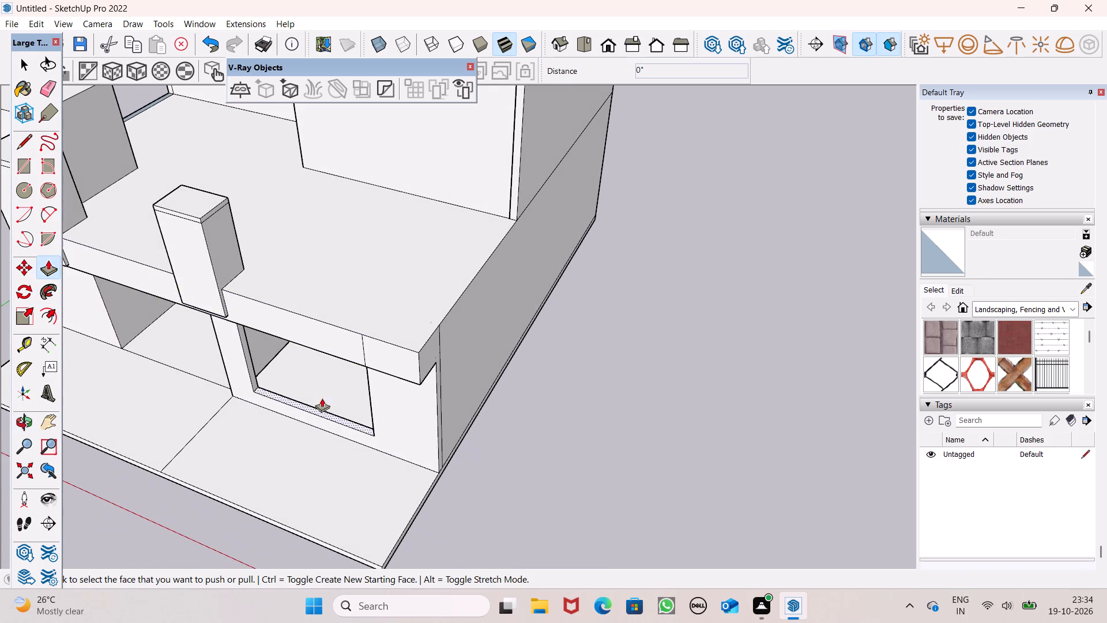
pyautogui.scroll(5, 355, 371)
pyautogui.moveTo(399, 333); pyautogui.dragTo(400, 339)
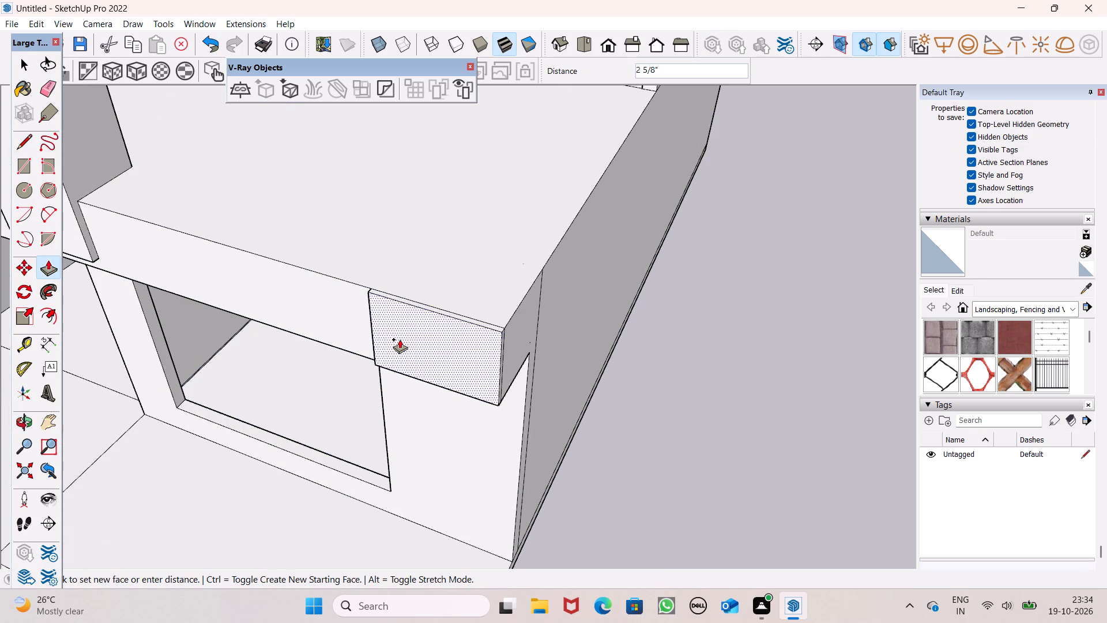
pyautogui.moveTo(400, 339); pyautogui.dragTo(399, 341)
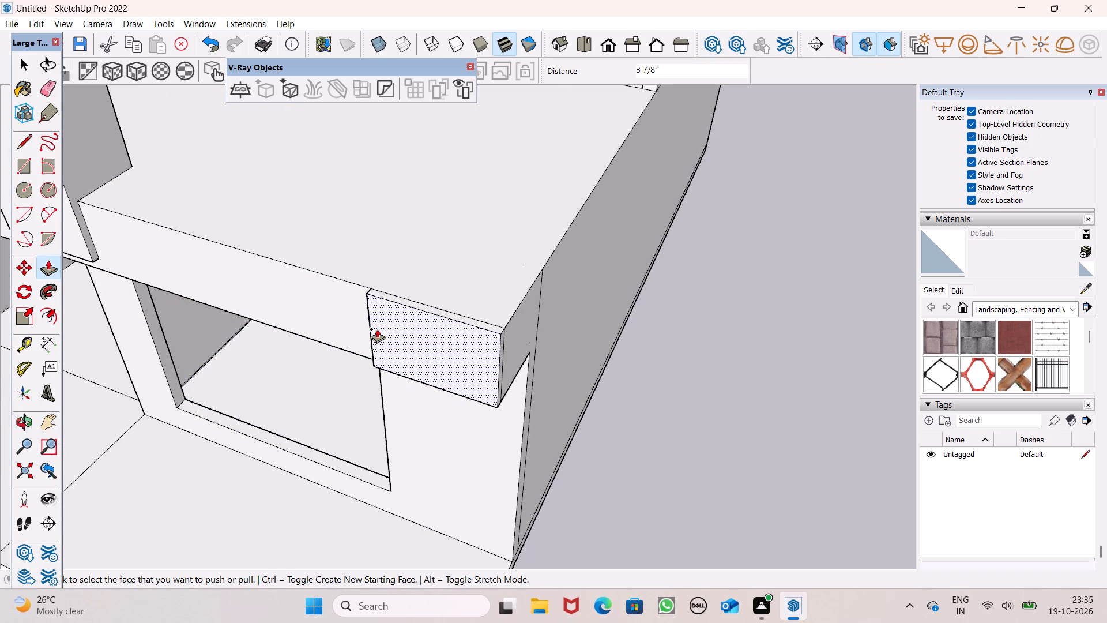
pyautogui.press('space')
# Examine the slab's projecting corner section, the ground-floor window opening and the slab's underside from the front and below.
pyautogui.scroll(-8, 377, 329)
pyautogui.moveTo(375, 348); pyautogui.dragTo(473, 250, button='middle')
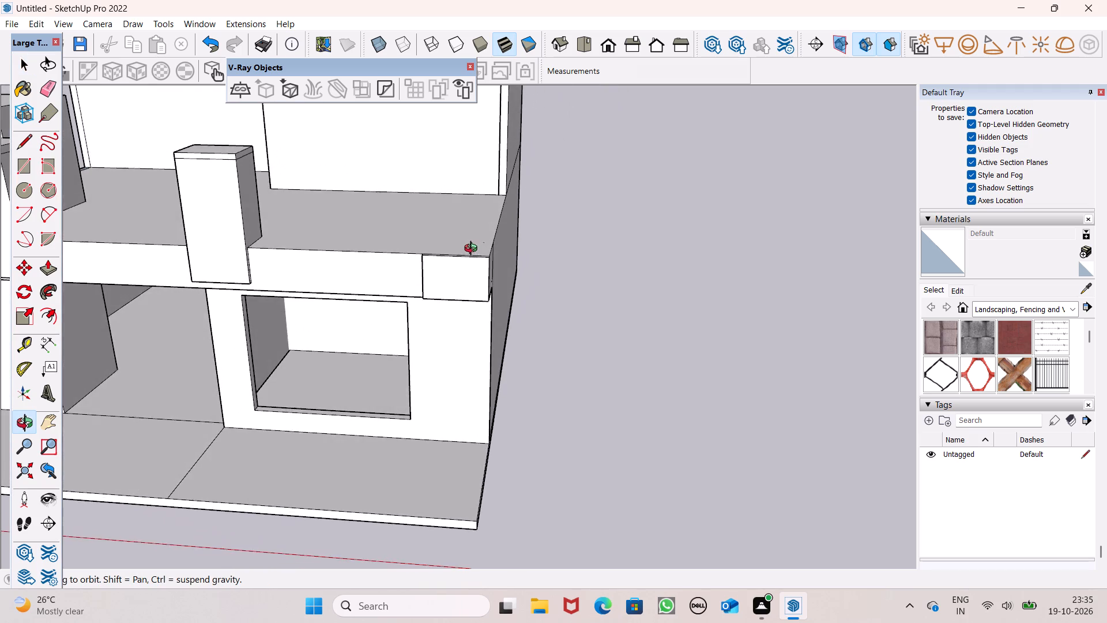
pyautogui.moveTo(473, 250); pyautogui.dragTo(442, 152, button='middle')
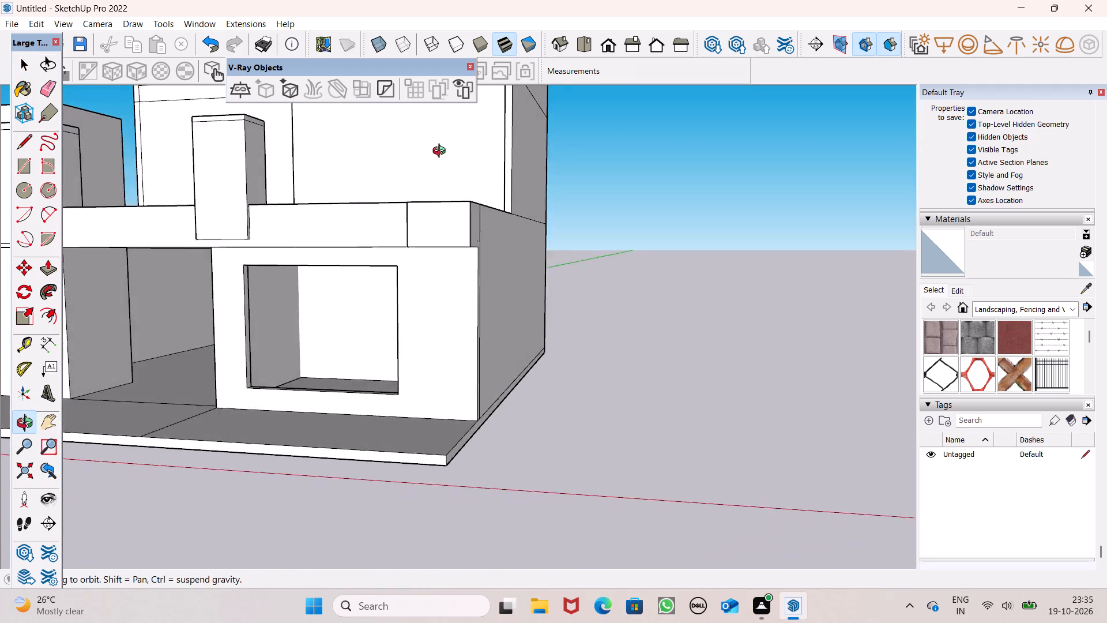
pyautogui.moveTo(442, 152); pyautogui.dragTo(482, 39, button='middle')
pyautogui.moveTo(411, 157); pyautogui.dragTo(412, 105, button='middle')
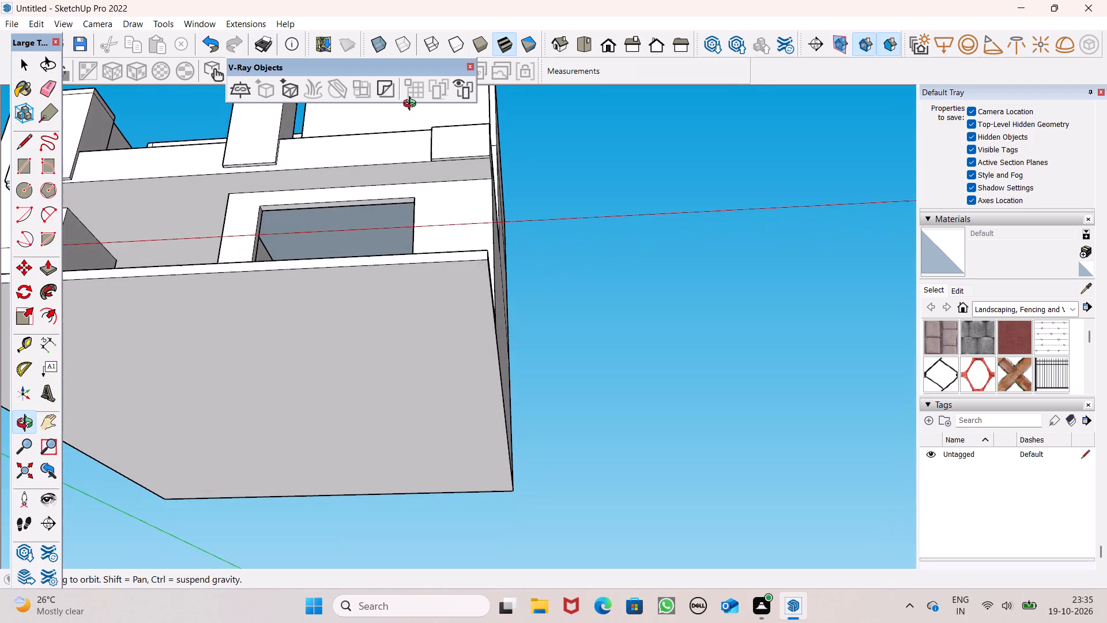
pyautogui.moveTo(412, 105); pyautogui.dragTo(414, 110, button='middle')
pyautogui.scroll(1, 435, 141)
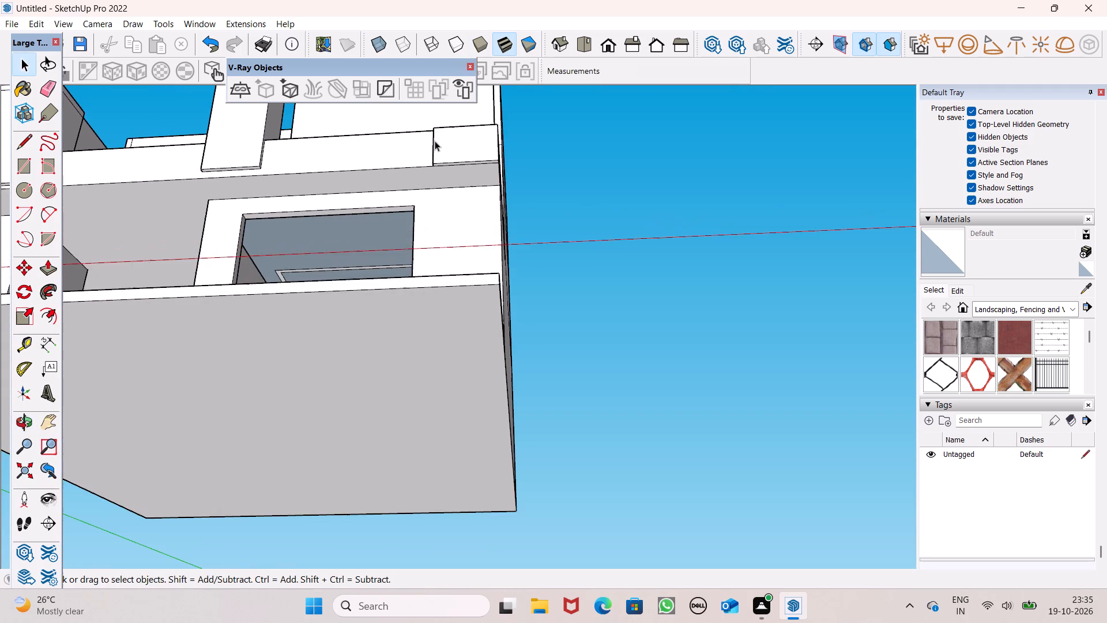
pyautogui.scroll(-2, 438, 139)
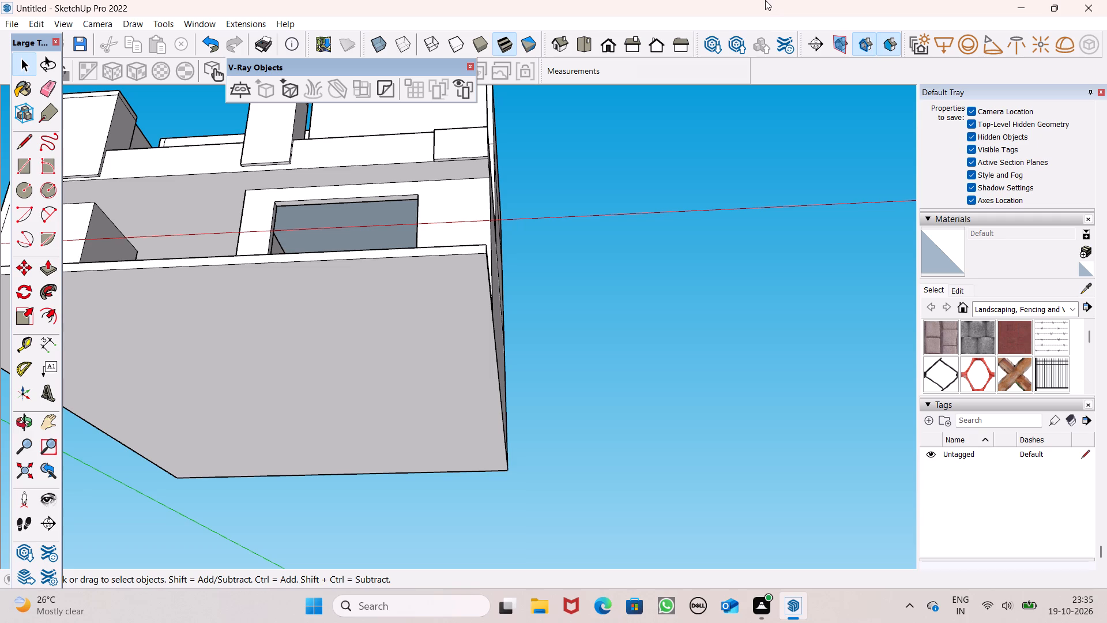
pyautogui.scroll(-2, 789, 55)
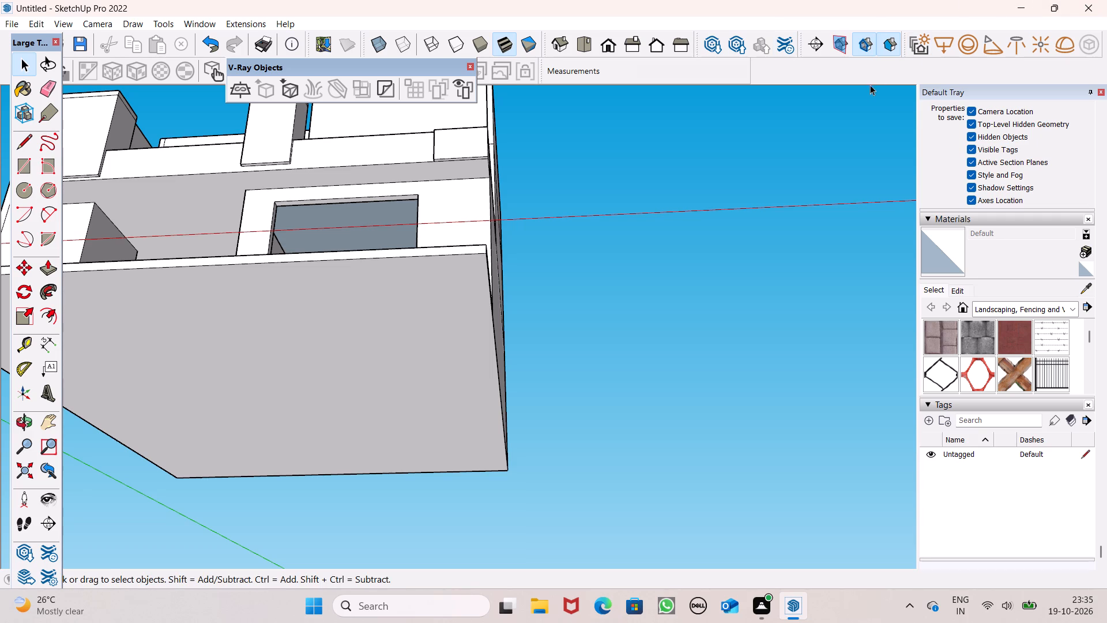
pyautogui.scroll(-1, 868, 87)
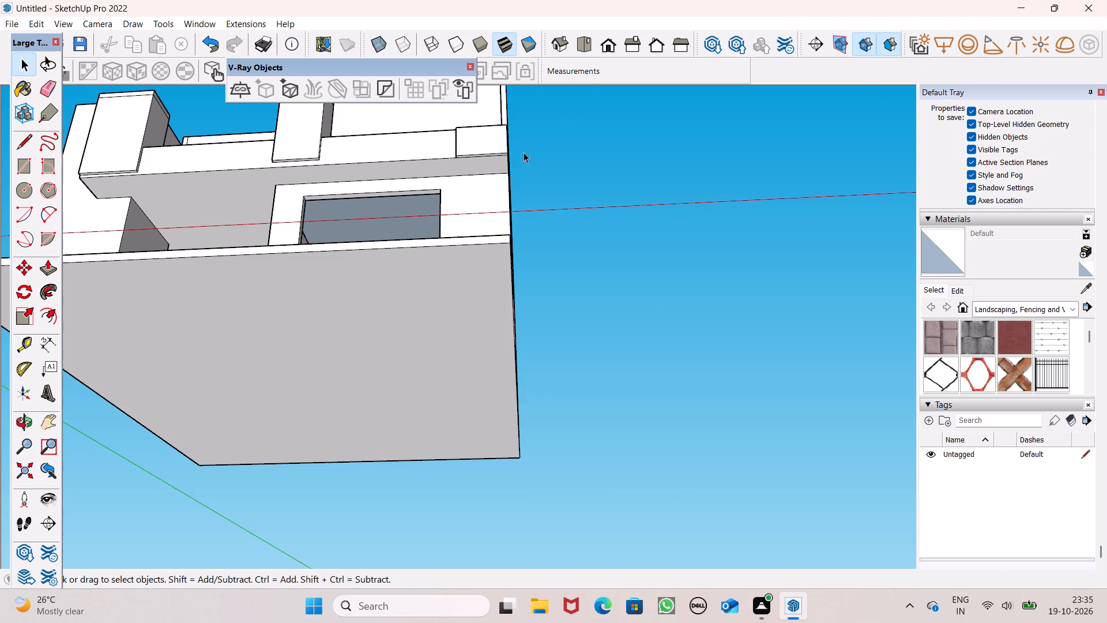
pyautogui.scroll(6, 472, 156)
pyautogui.scroll(7, 291, 235)
pyautogui.scroll(-4, 390, 167)
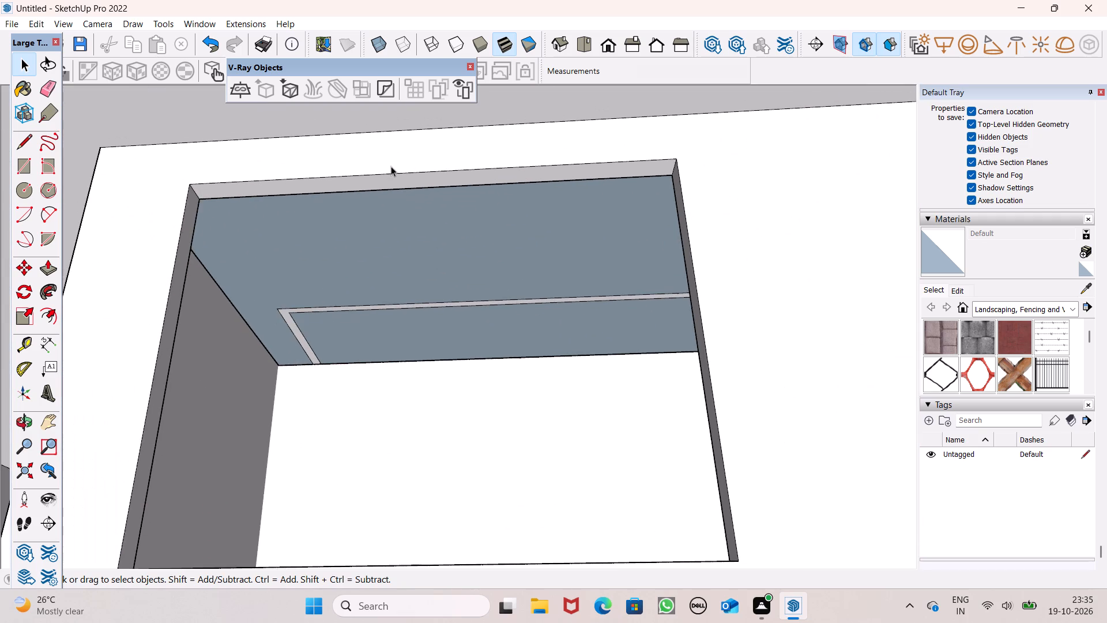
pyautogui.scroll(-3, 391, 166)
pyautogui.moveTo(393, 225); pyautogui.dragTo(482, 305, button='middle')
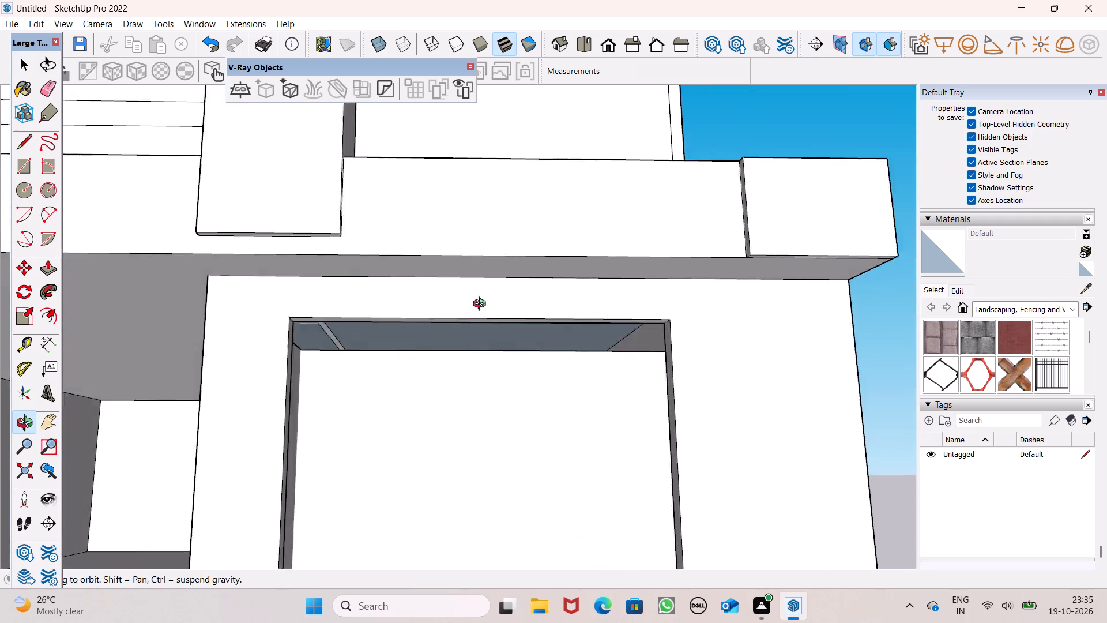
pyautogui.moveTo(482, 305); pyautogui.dragTo(538, 313, button='middle')
pyautogui.moveTo(464, 310); pyautogui.dragTo(674, 281, button='middle')
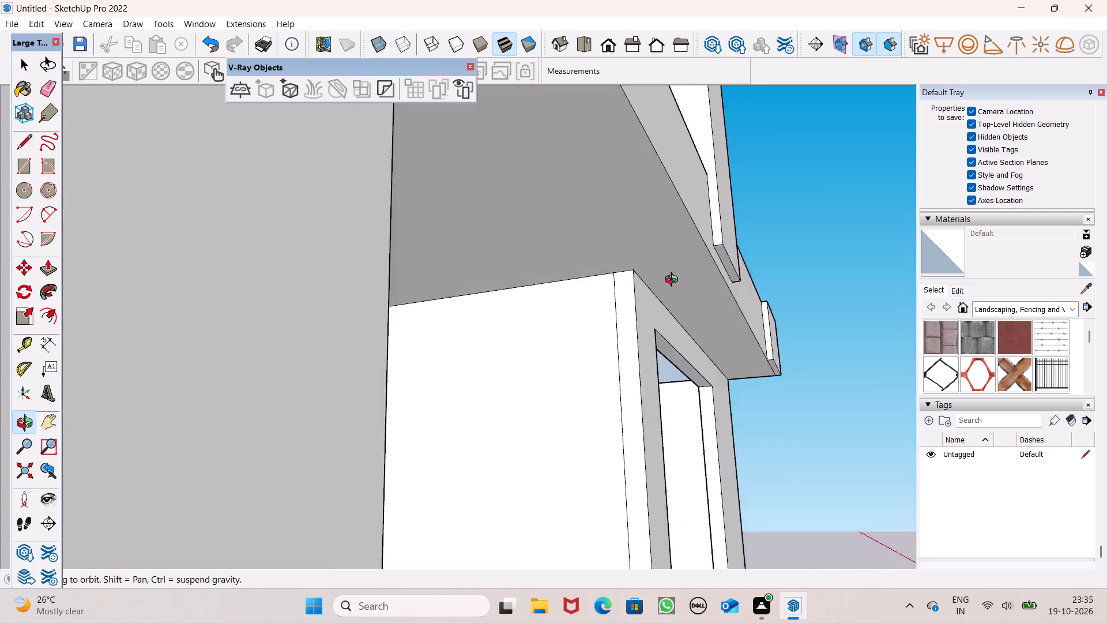
pyautogui.moveTo(674, 281); pyautogui.dragTo(563, 311, button='middle')
pyautogui.scroll(1, 566, 311)
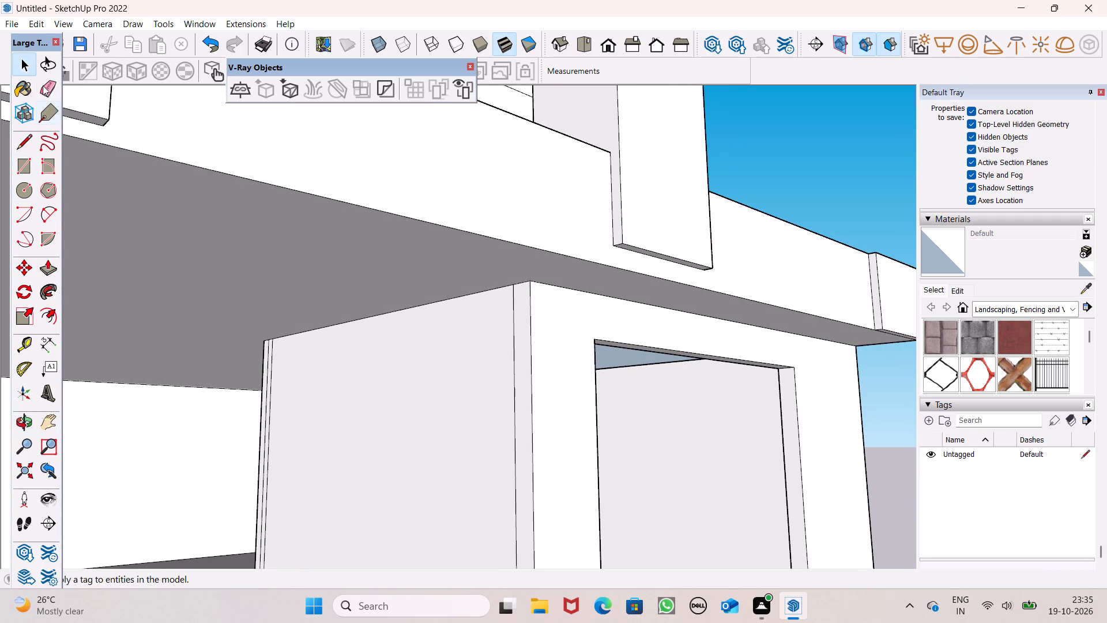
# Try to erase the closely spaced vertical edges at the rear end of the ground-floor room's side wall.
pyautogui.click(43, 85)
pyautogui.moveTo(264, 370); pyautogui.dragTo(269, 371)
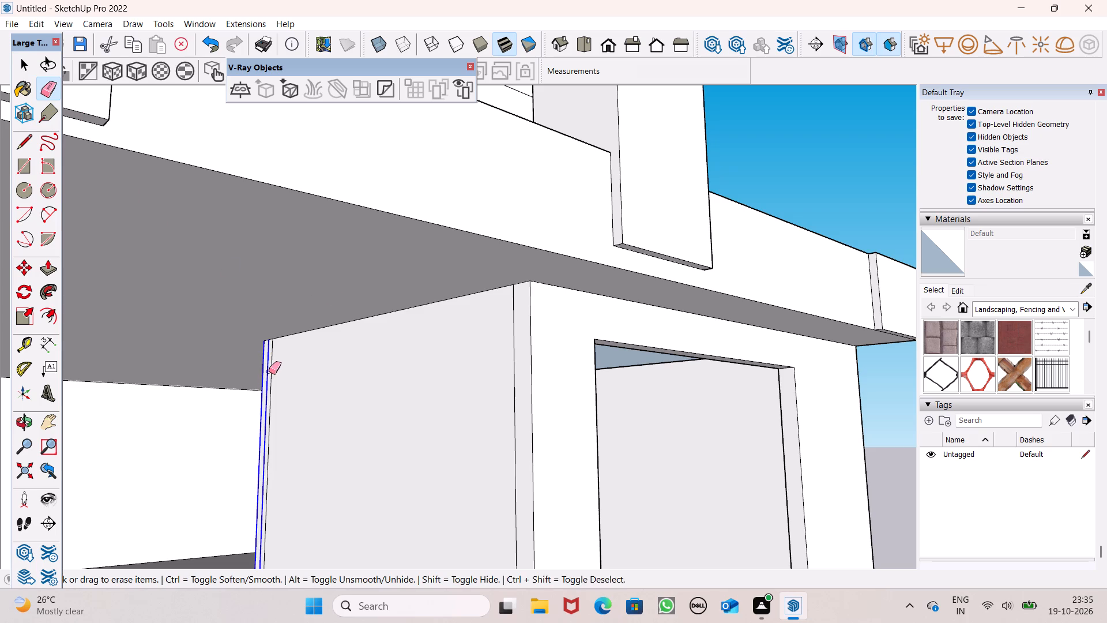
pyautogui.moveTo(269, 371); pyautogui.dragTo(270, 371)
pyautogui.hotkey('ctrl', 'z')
# Erase the thin extra vertical lines beside the rear corner of the ground-floor room's side wall, under the terrace slab.
pyautogui.keyDown('ctrl'); pyautogui.scroll(3, 262, 366); pyautogui.keyUp('ctrl')
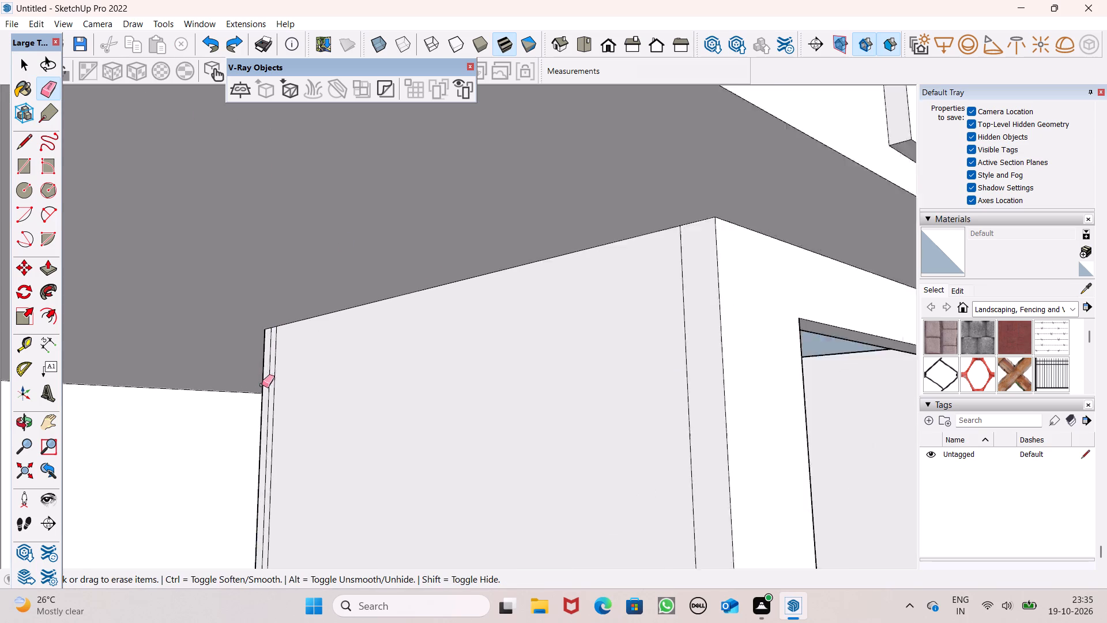
pyautogui.keyDown('ctrl'); pyautogui.scroll(3, 262, 385); pyautogui.keyUp('ctrl')
pyautogui.moveTo(289, 392); pyautogui.dragTo(270, 400)
pyautogui.click(270, 400)
pyautogui.moveTo(276, 413); pyautogui.dragTo(469, 418, button='middle')
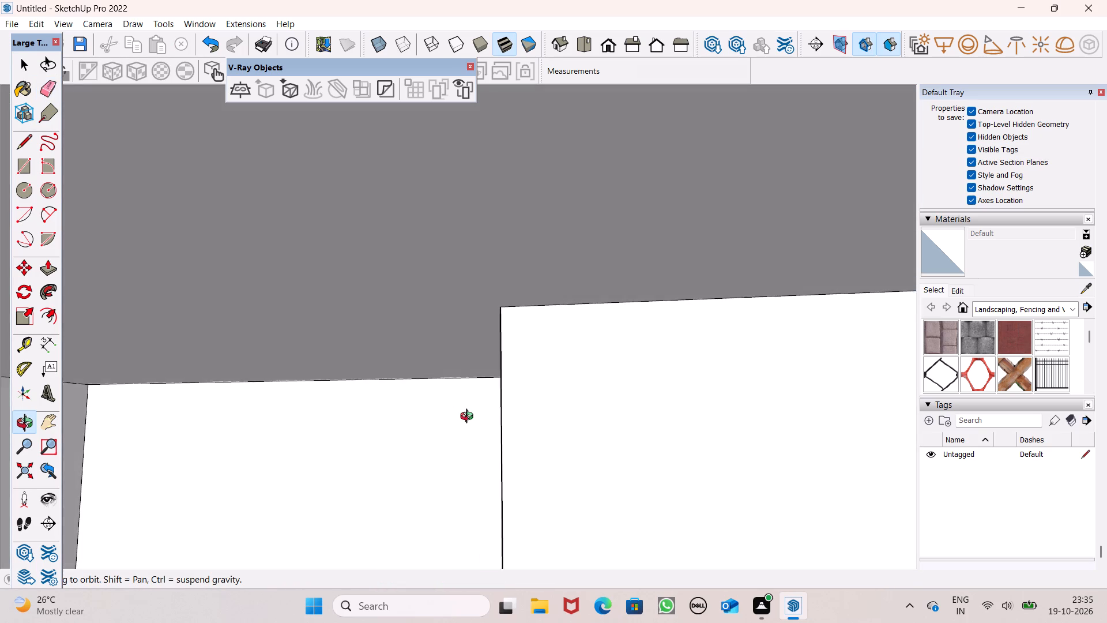
pyautogui.moveTo(469, 418); pyautogui.dragTo(299, 464, button='middle')
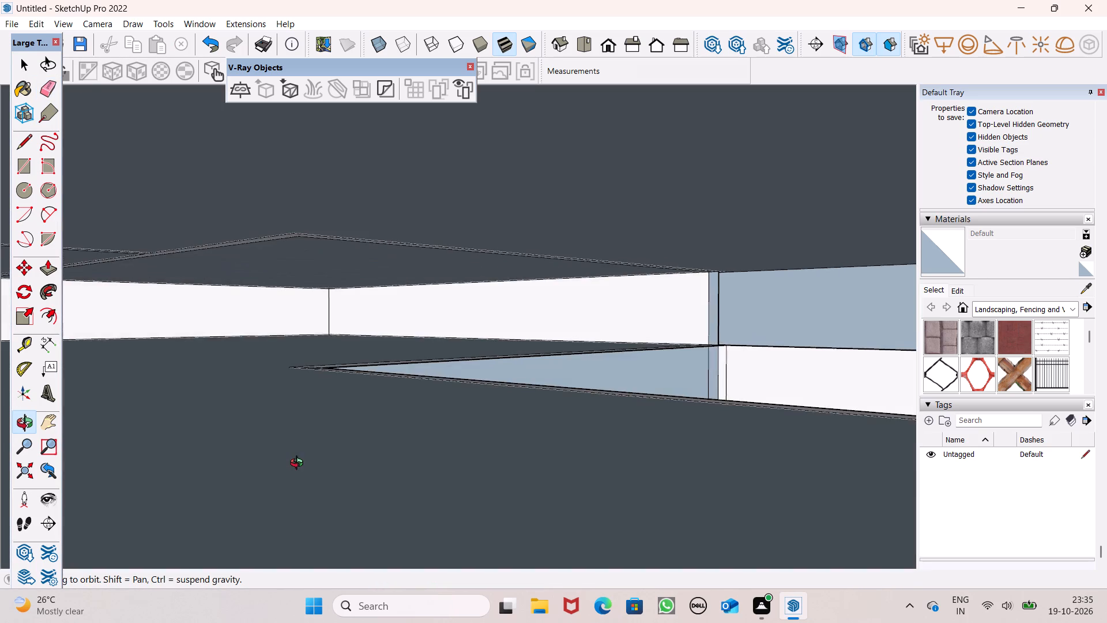
pyautogui.moveTo(299, 464); pyautogui.dragTo(241, 375, button='middle')
# Push/Pull the blue reversed wall face behind the ground-floor window opening by 1' 3".
pyautogui.scroll(-9, 244, 365)
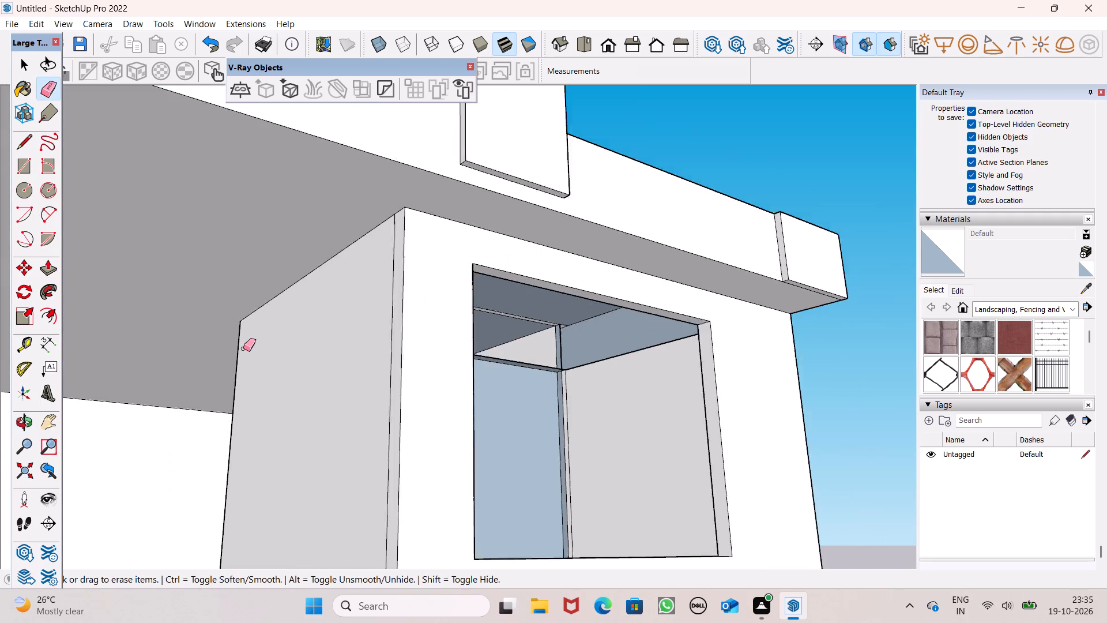
pyautogui.scroll(-10, 243, 348)
pyautogui.moveTo(367, 384); pyautogui.dragTo(255, 440, button='middle')
pyautogui.moveTo(302, 420); pyautogui.dragTo(285, 358, button='middle')
pyautogui.scroll(1, 302, 420)
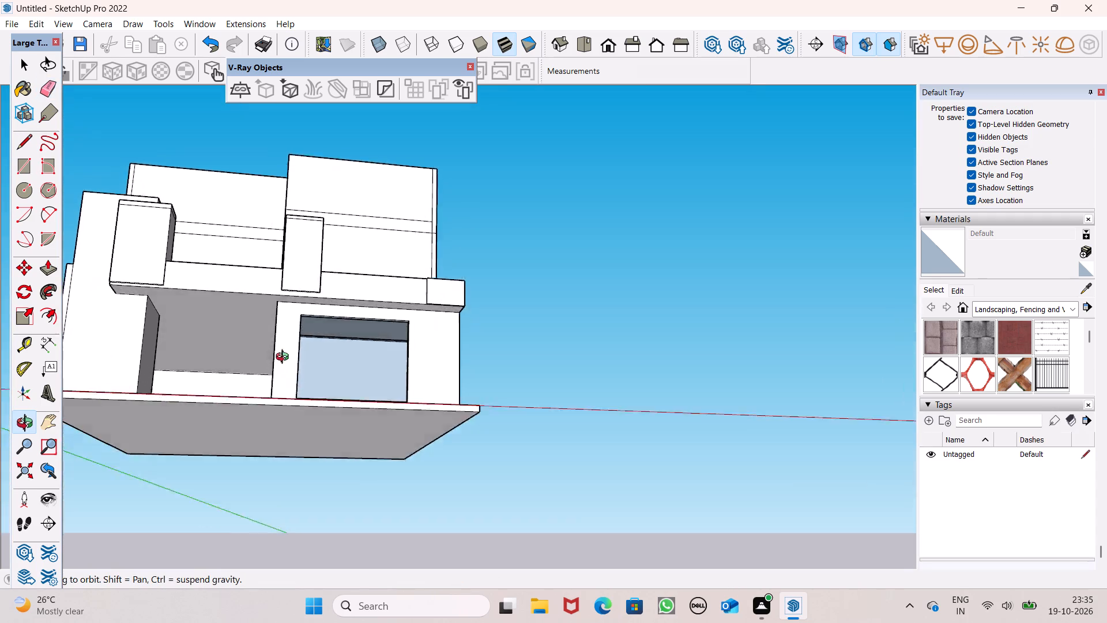
pyautogui.moveTo(285, 358); pyautogui.dragTo(255, 340, button='middle')
pyautogui.scroll(7, 327, 352)
pyautogui.moveTo(306, 400); pyautogui.dragTo(203, 466, button='middle')
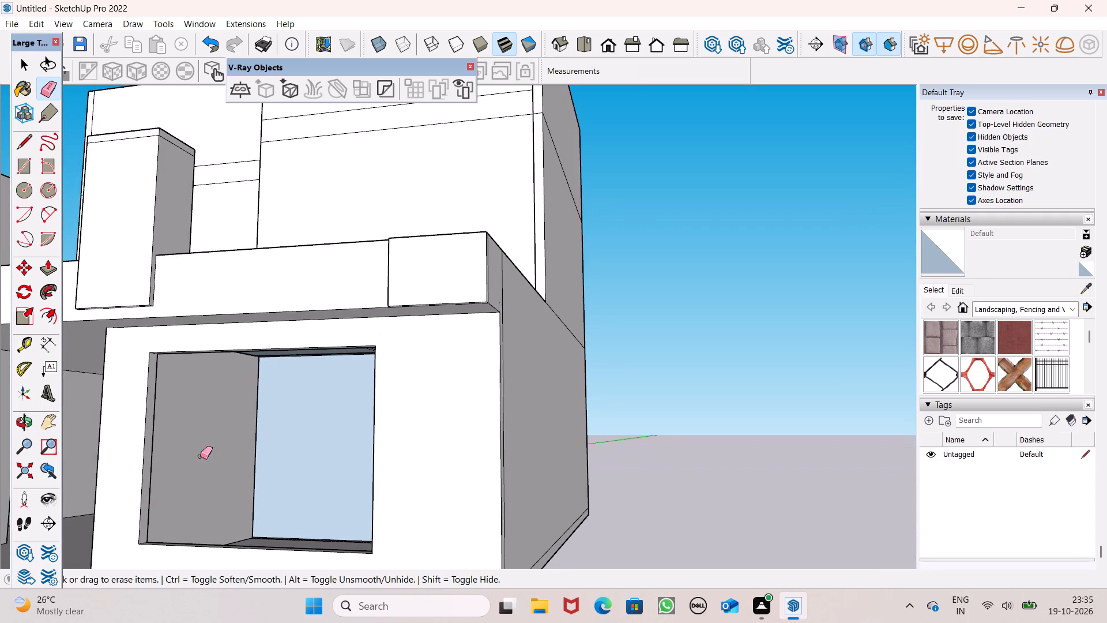
pyautogui.click(47, 274)
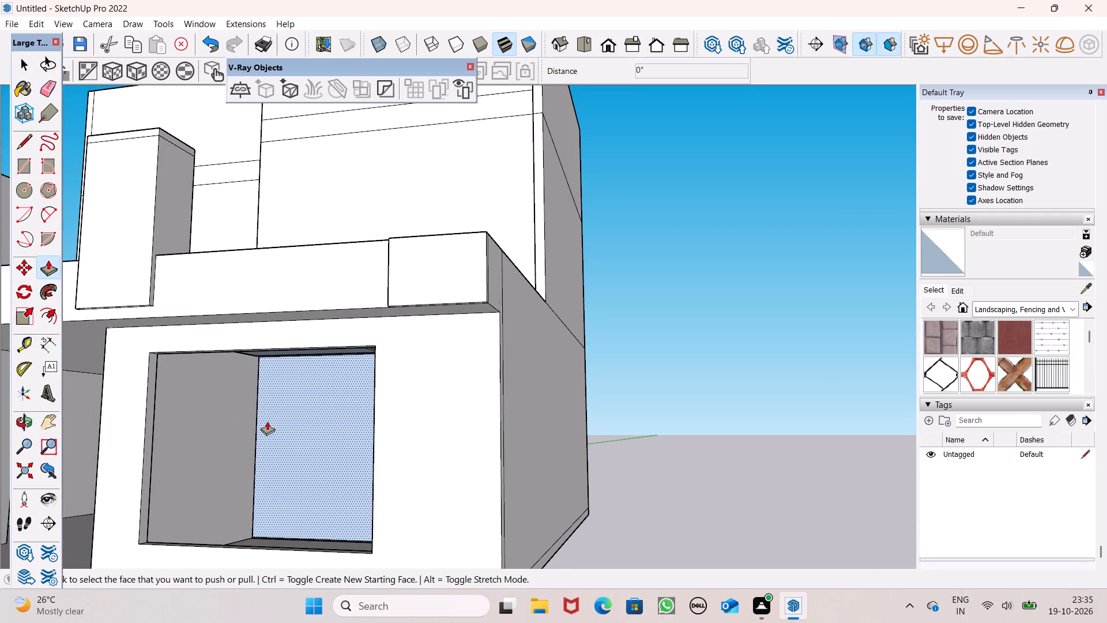
pyautogui.moveTo(281, 430); pyautogui.dragTo(273, 432)
pyautogui.scroll(-2, 276, 406)
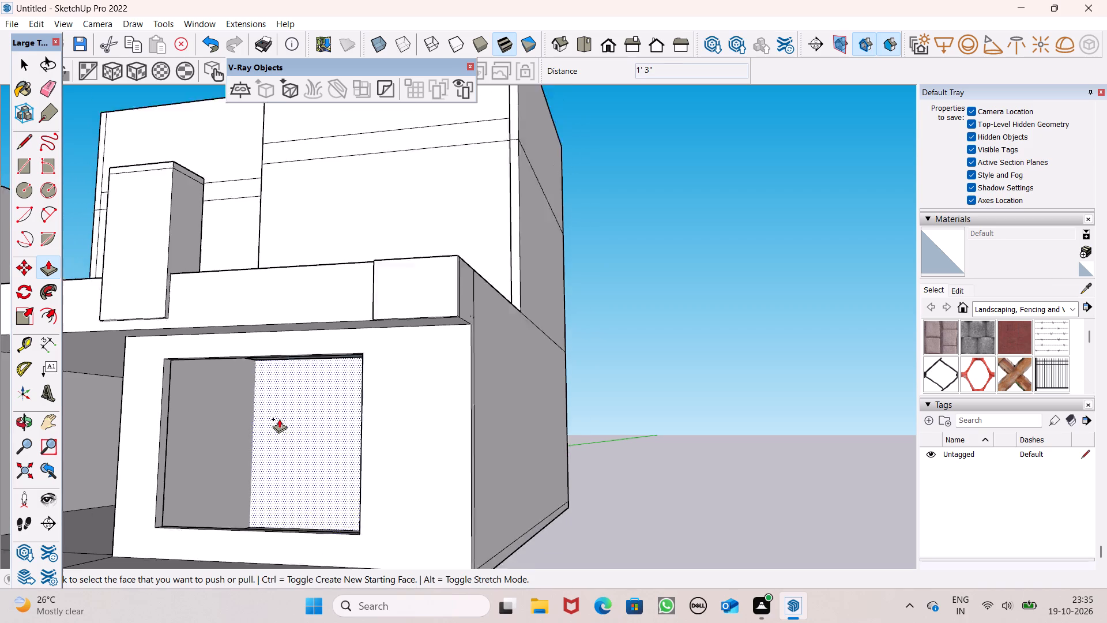
# Push/Pull the blue reversed face at the top behind the ground-floor window opening by 3' 7".
pyautogui.scroll(-1, 279, 419)
pyautogui.moveTo(284, 442); pyautogui.dragTo(498, 393, button='middle')
pyautogui.moveTo(455, 326); pyautogui.dragTo(435, 307, button='middle')
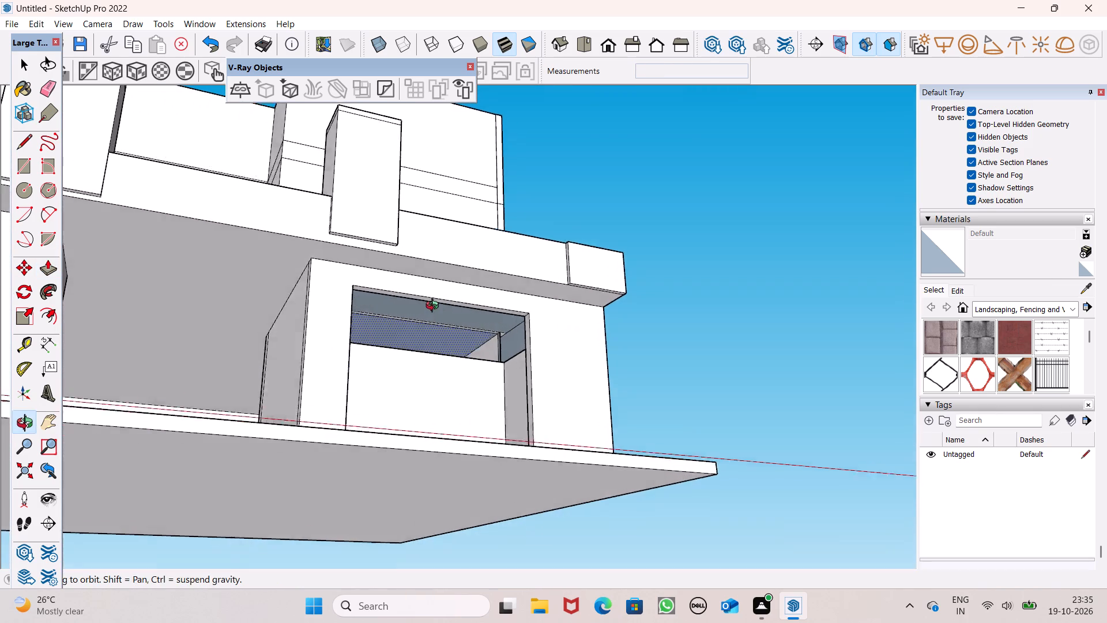
pyautogui.moveTo(435, 307); pyautogui.dragTo(420, 303, button='middle')
pyautogui.scroll(5, 373, 326)
pyautogui.moveTo(371, 318); pyautogui.dragTo(376, 364)
pyautogui.moveTo(426, 299); pyautogui.dragTo(430, 354)
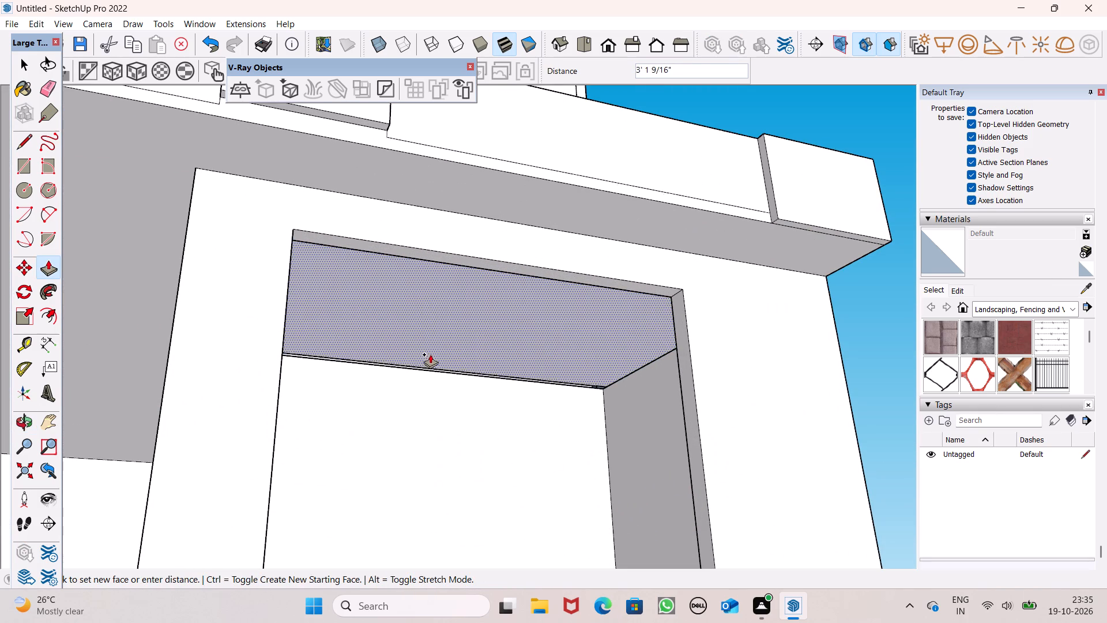
pyautogui.moveTo(430, 354); pyautogui.dragTo(430, 362)
pyautogui.scroll(-6, 428, 353)
pyautogui.moveTo(432, 397); pyautogui.dragTo(366, 479, button='middle')
pyautogui.scroll(-5, 355, 432)
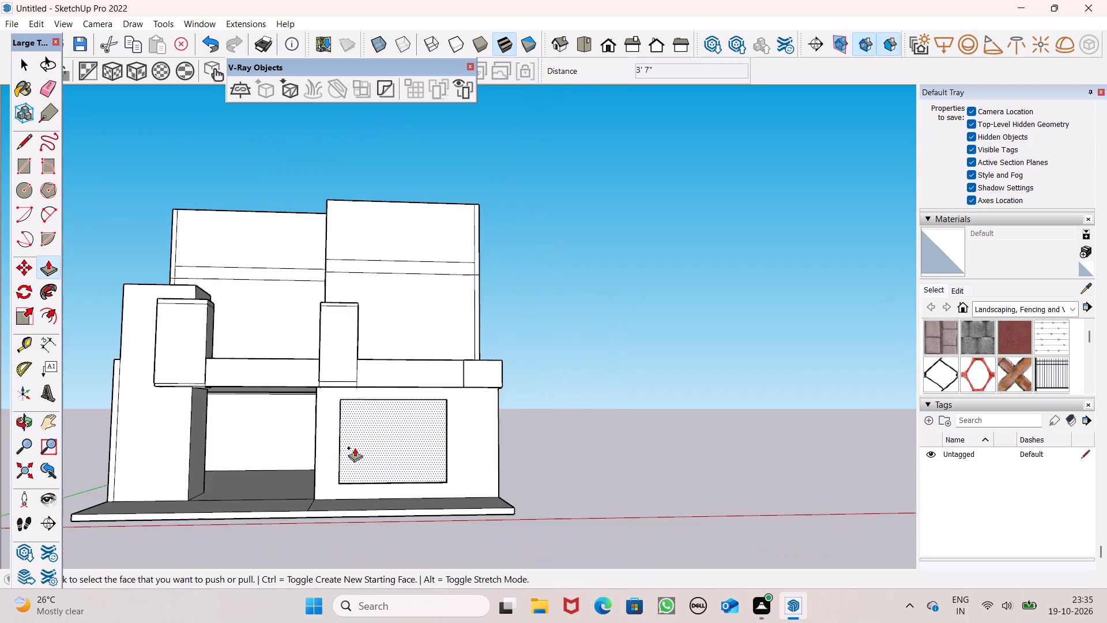
# Examine the front facade, the ground-floor window opening and the whole house from the front and above.
pyautogui.moveTo(354, 455); pyautogui.dragTo(402, 449, button='middle')
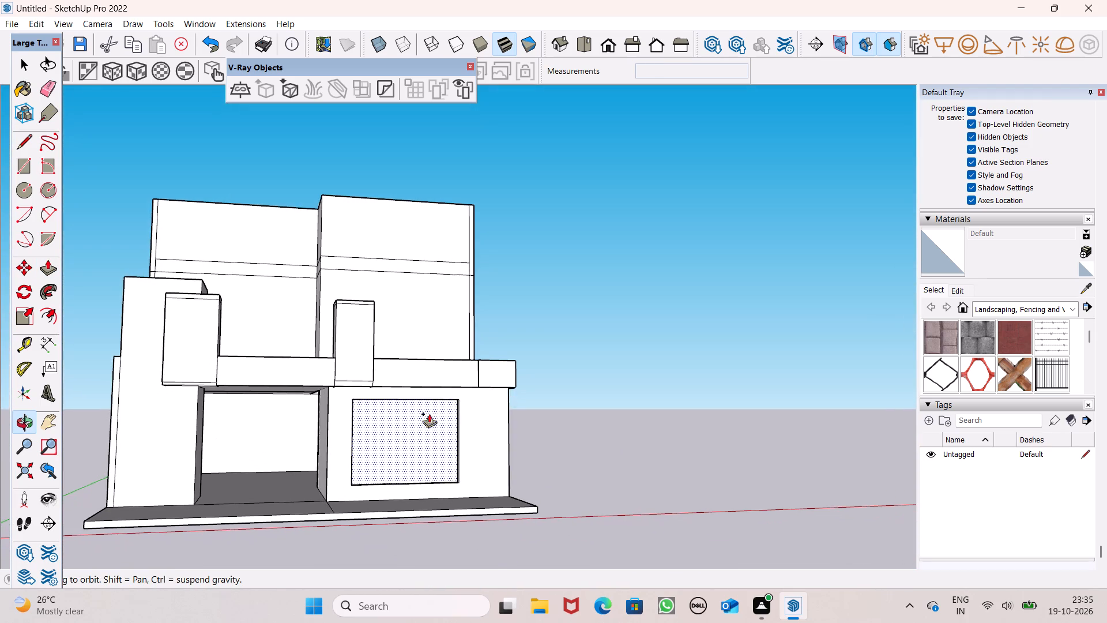
pyautogui.press('space')
pyautogui.moveTo(466, 436); pyautogui.dragTo(397, 499, button='middle')
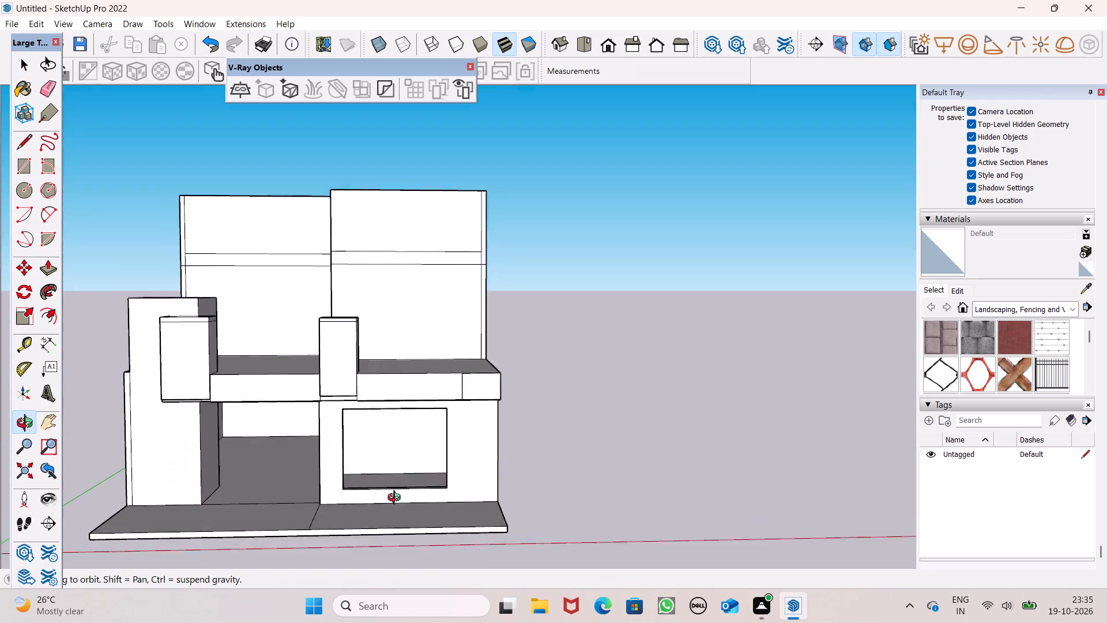
pyautogui.moveTo(397, 499); pyautogui.dragTo(408, 511, button='middle')
pyautogui.scroll(-2, 680, 470)
pyautogui.moveTo(656, 517); pyautogui.dragTo(630, 549, button='middle')
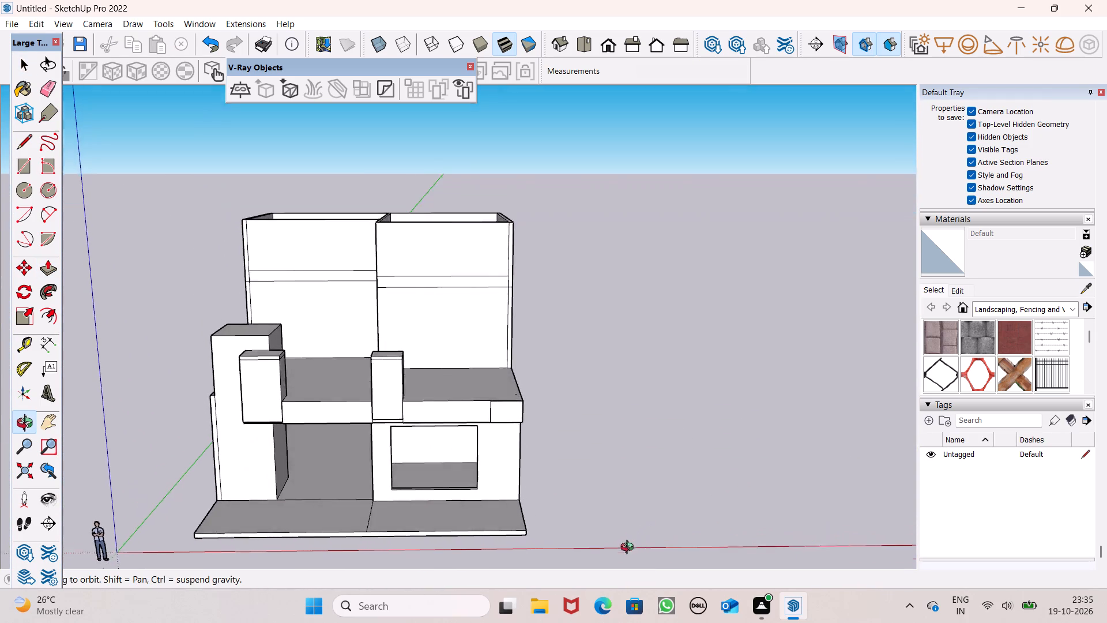
pyautogui.moveTo(630, 549); pyautogui.dragTo(604, 518, button='middle')
pyautogui.moveTo(522, 394); pyautogui.dragTo(509, 519, button='middle')
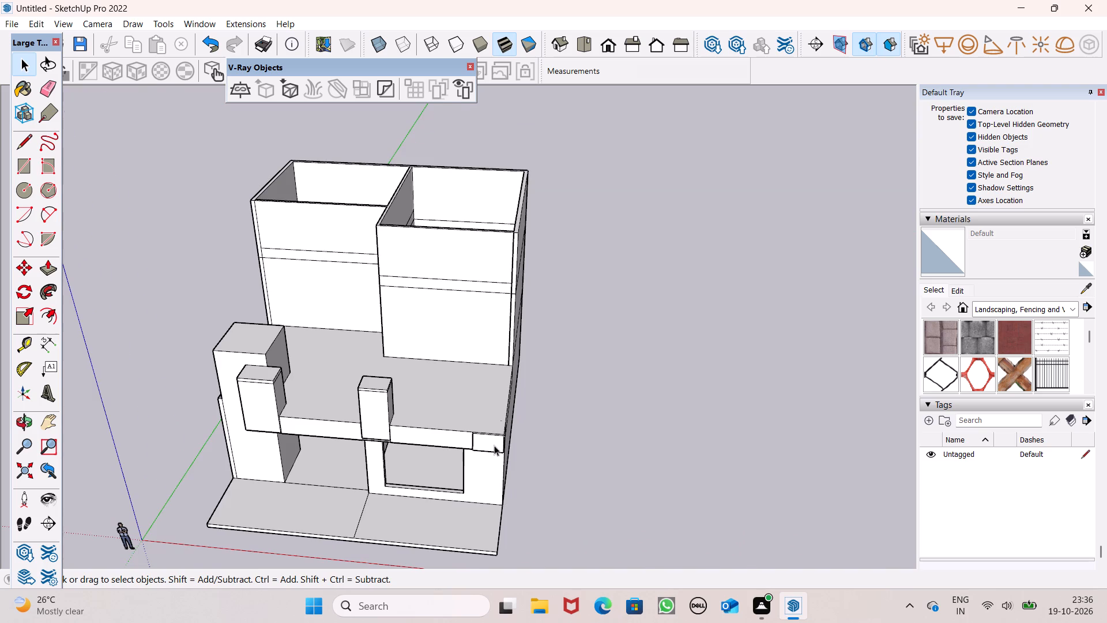
pyautogui.scroll(-3, 494, 445)
pyautogui.moveTo(489, 431); pyautogui.dragTo(542, 415, button='middle')
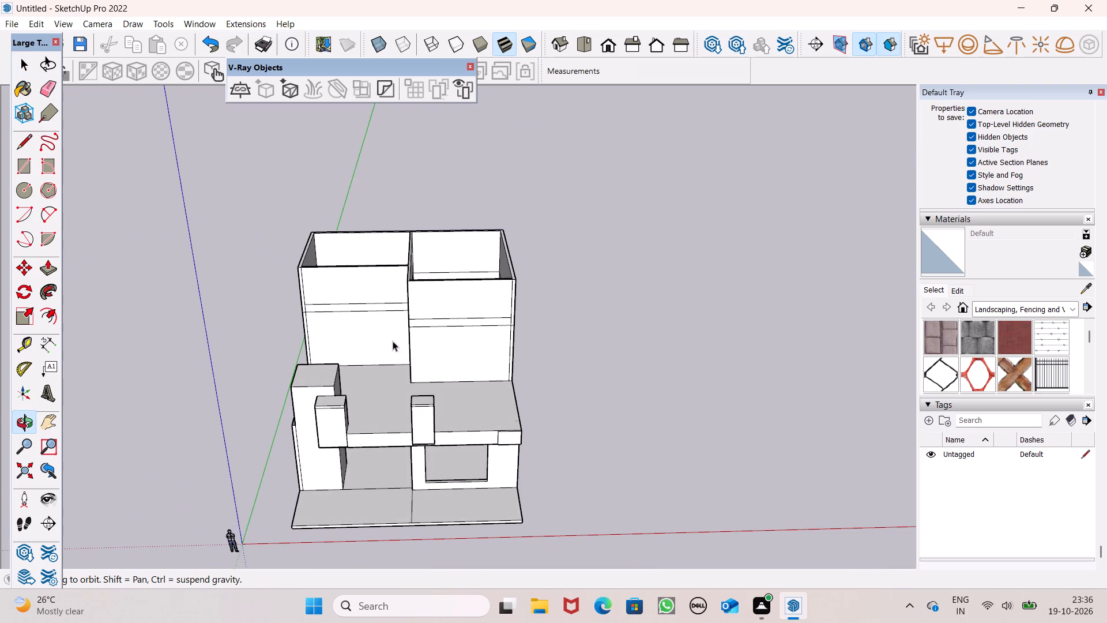
# Draw a 4' by 7' door rectangle at the base of the recessed upper-floor wall, standing on the terrace floor.
pyautogui.scroll(4, 328, 244)
pyautogui.moveTo(371, 281); pyautogui.dragTo(357, 227, button='middle')
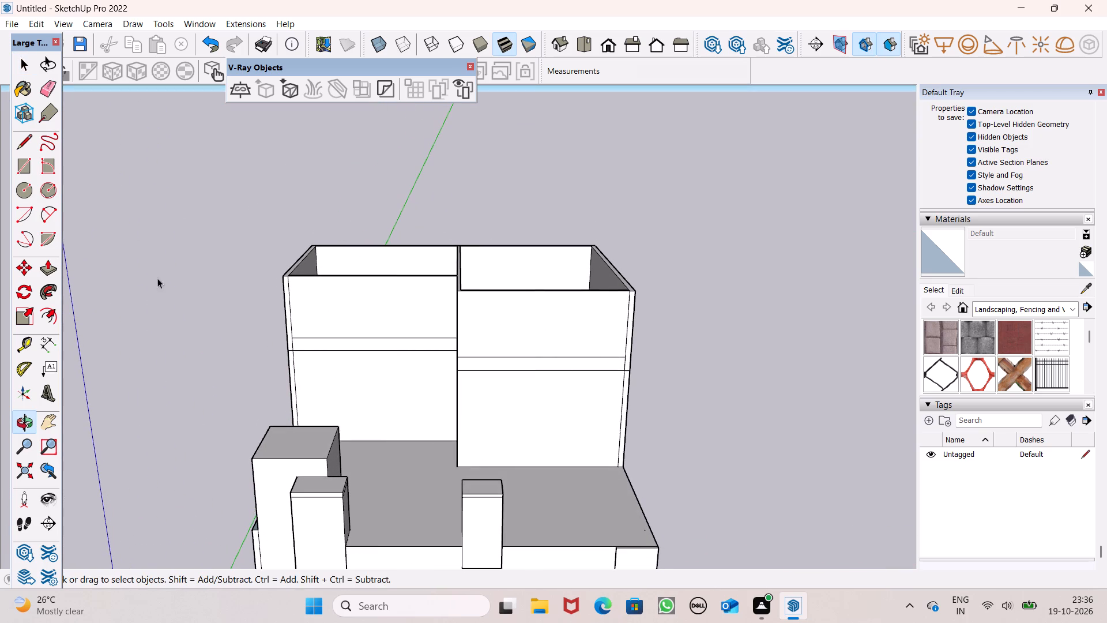
pyautogui.click(28, 170)
pyautogui.scroll(1, 266, 376)
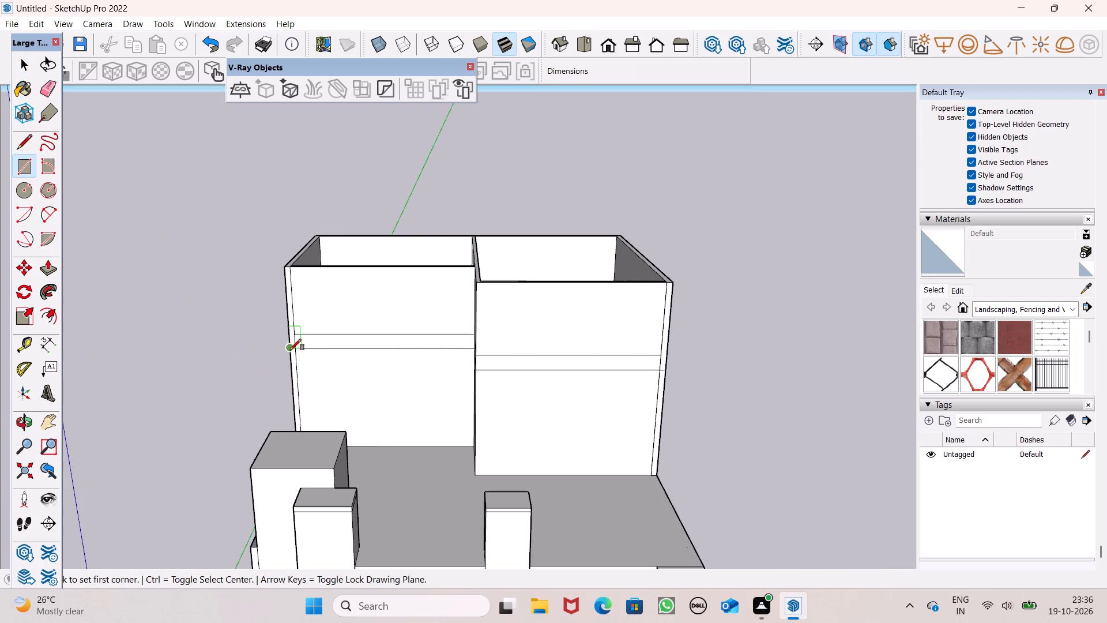
pyautogui.moveTo(431, 440); pyautogui.dragTo(437, 414, button='middle')
pyautogui.scroll(4, 436, 414)
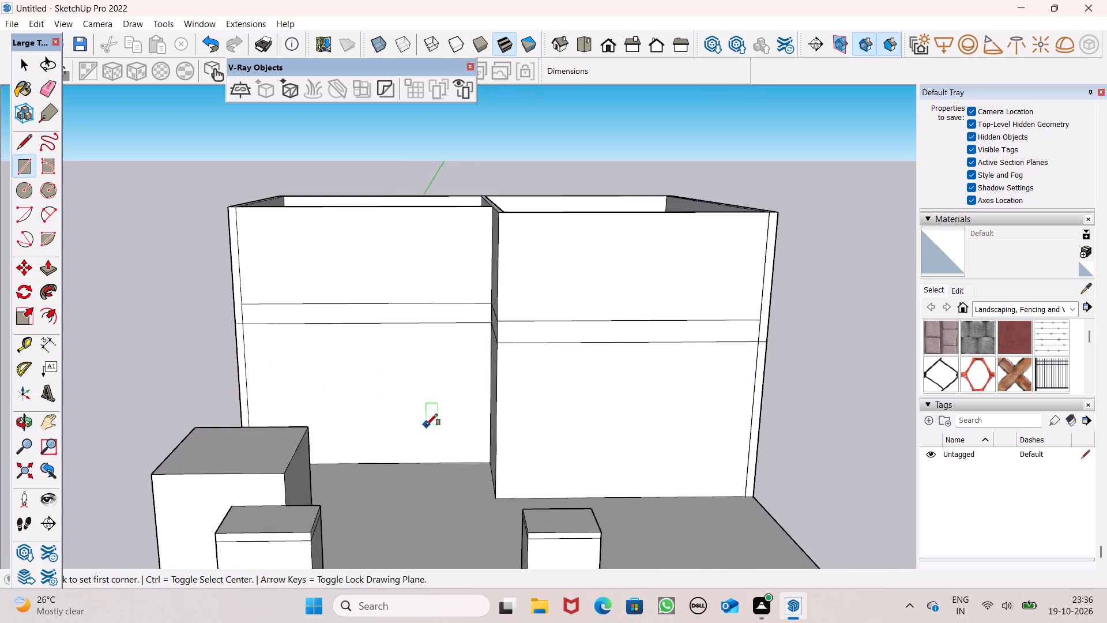
pyautogui.scroll(2, 426, 425)
pyautogui.moveTo(392, 476); pyautogui.dragTo(397, 478)
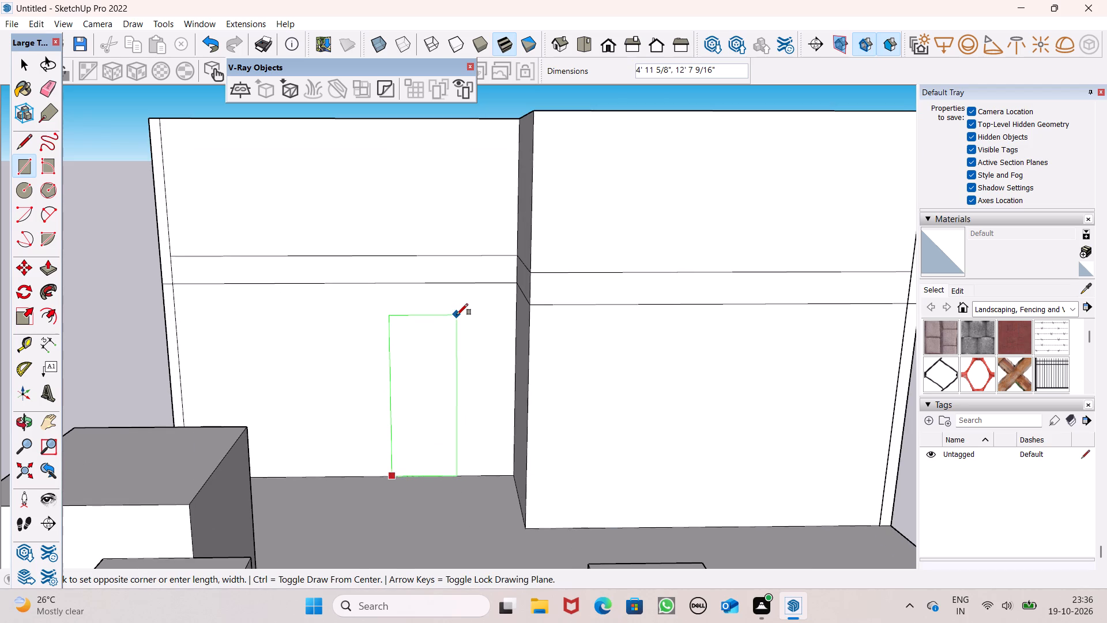
pyautogui.write("4',7'")
pyautogui.press('Return')
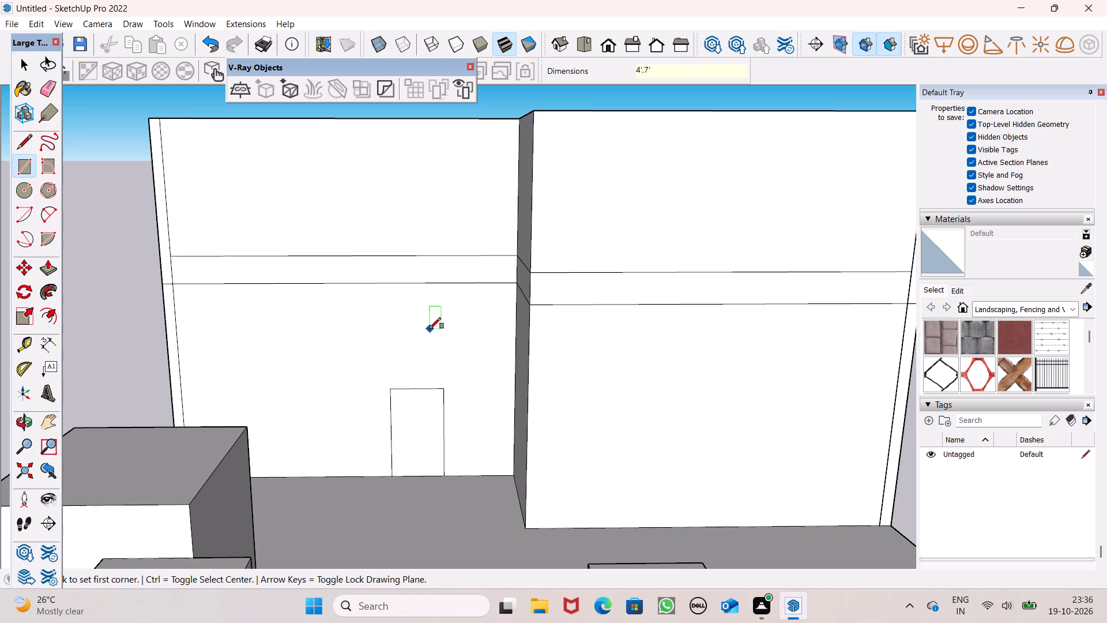
pyautogui.scroll(-1, 401, 314)
pyautogui.press('space')
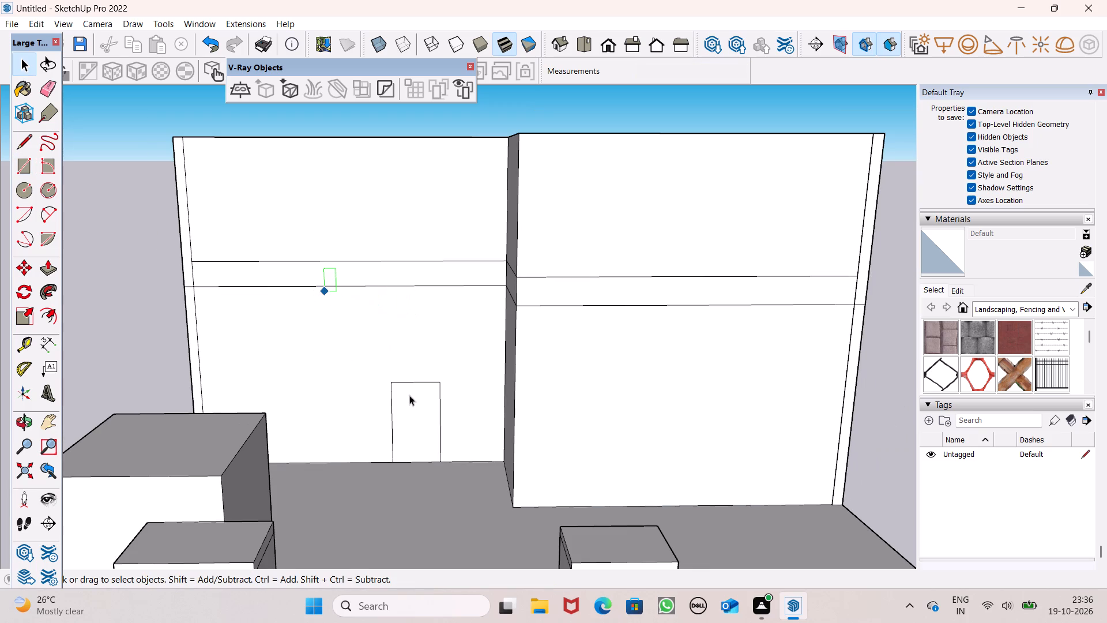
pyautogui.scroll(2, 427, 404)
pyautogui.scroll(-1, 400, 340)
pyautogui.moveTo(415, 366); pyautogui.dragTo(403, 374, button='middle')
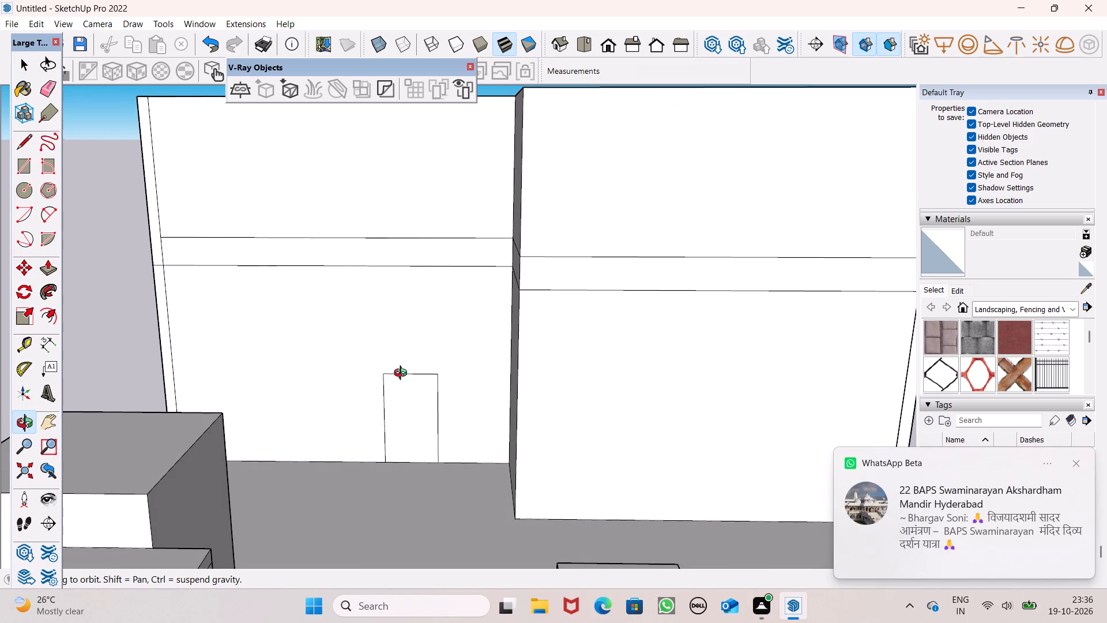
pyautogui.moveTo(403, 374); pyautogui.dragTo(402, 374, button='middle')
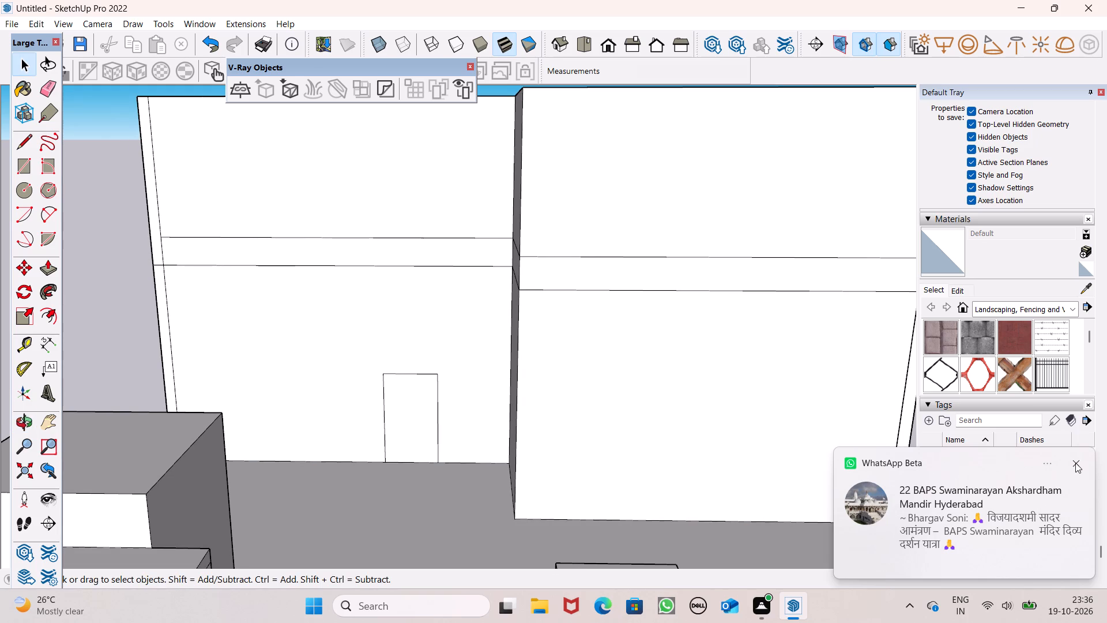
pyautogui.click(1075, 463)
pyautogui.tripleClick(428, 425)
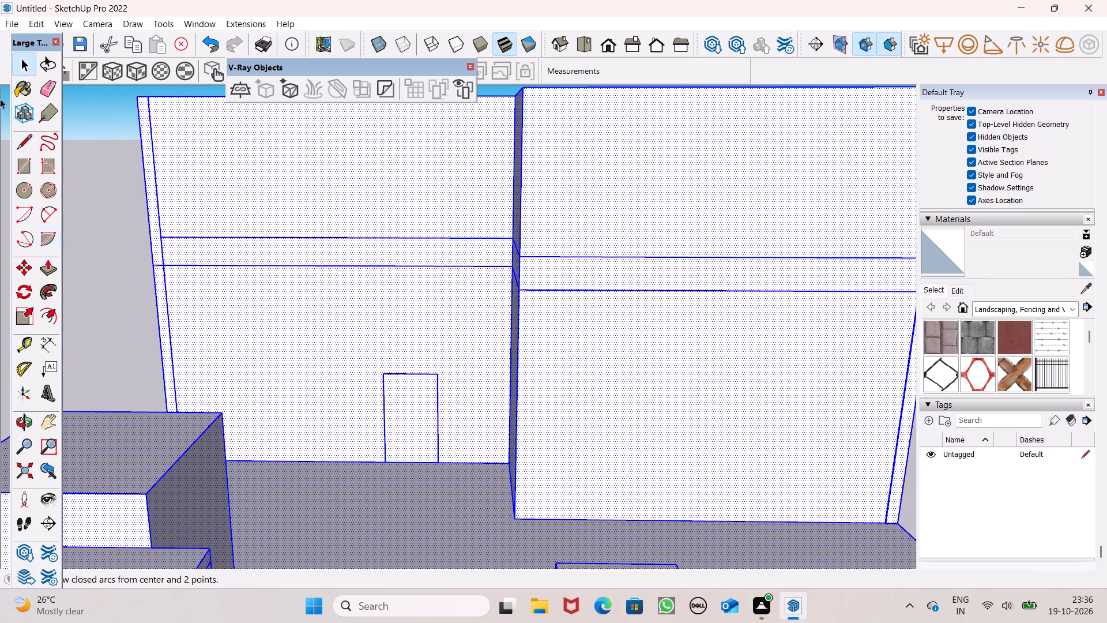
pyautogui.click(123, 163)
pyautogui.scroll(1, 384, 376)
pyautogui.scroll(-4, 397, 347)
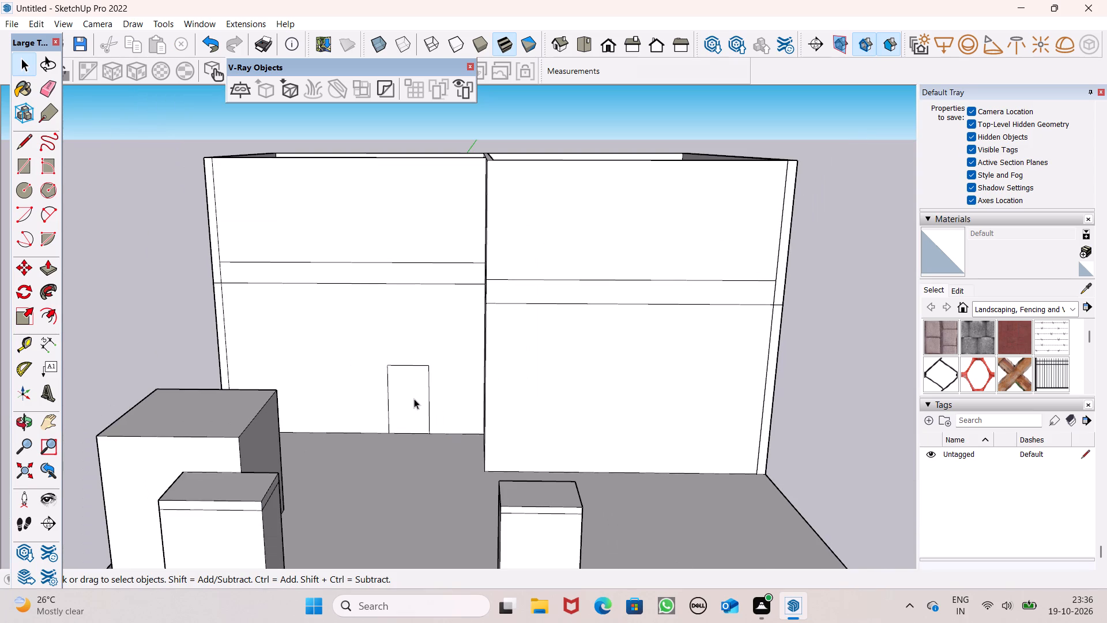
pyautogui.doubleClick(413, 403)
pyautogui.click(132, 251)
# Draw a 15' vertical line near the recessed upper-floor wall's outer end, from the horizontal band's lower edge to the terrace floor.
pyautogui.scroll(-4, 155, 246)
pyautogui.moveTo(258, 260); pyautogui.dragTo(51, 256, button='middle')
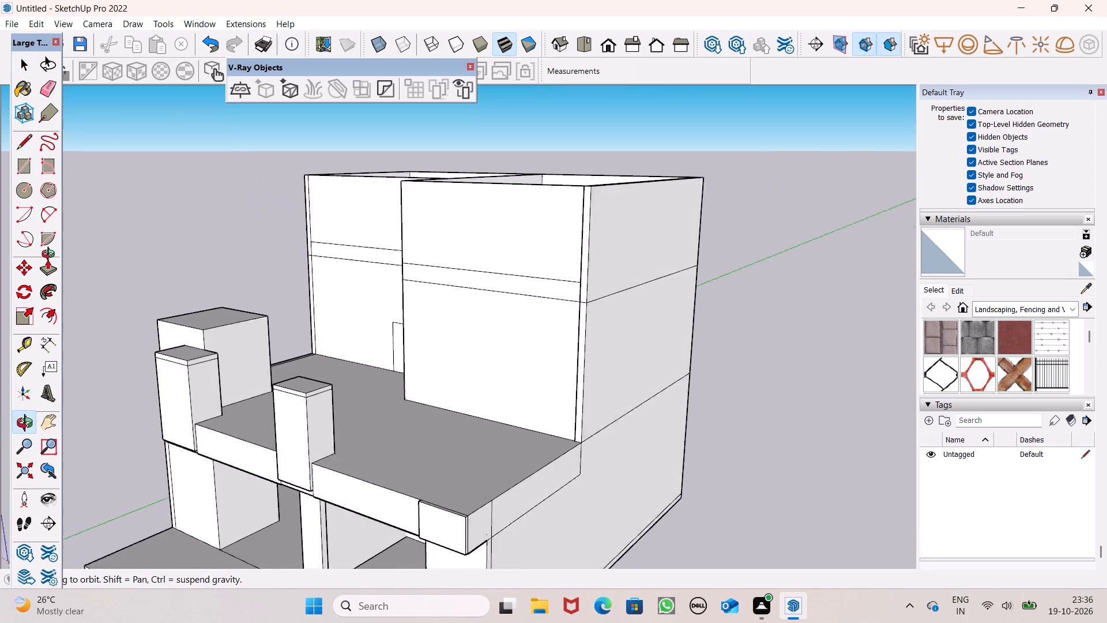
pyautogui.moveTo(51, 256); pyautogui.dragTo(250, 204, button='middle')
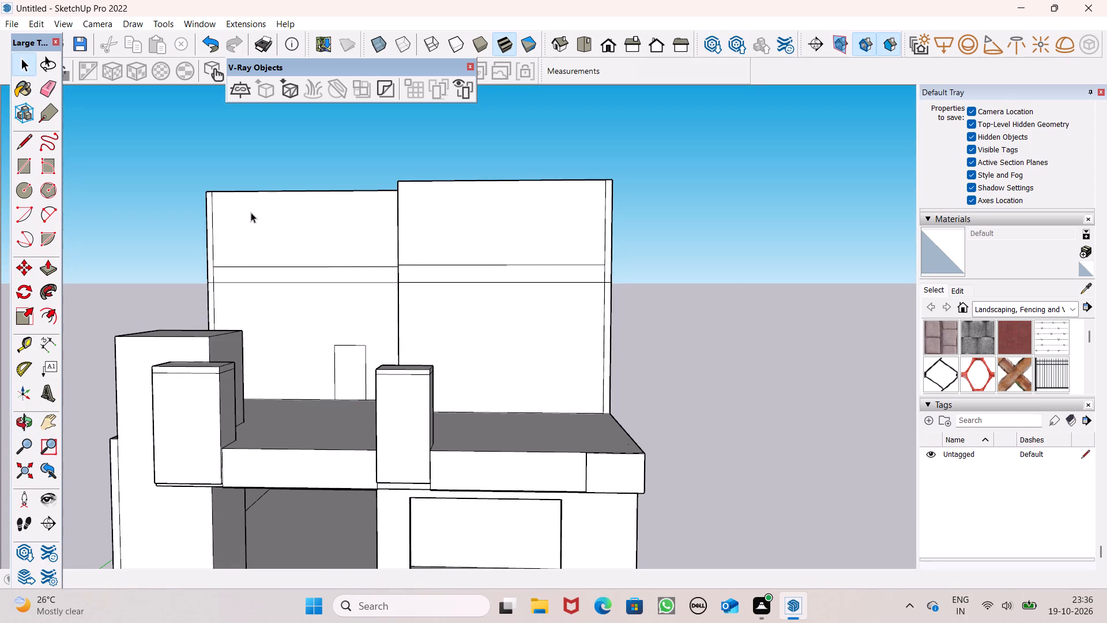
pyautogui.moveTo(238, 266); pyautogui.dragTo(209, 389, button='middle')
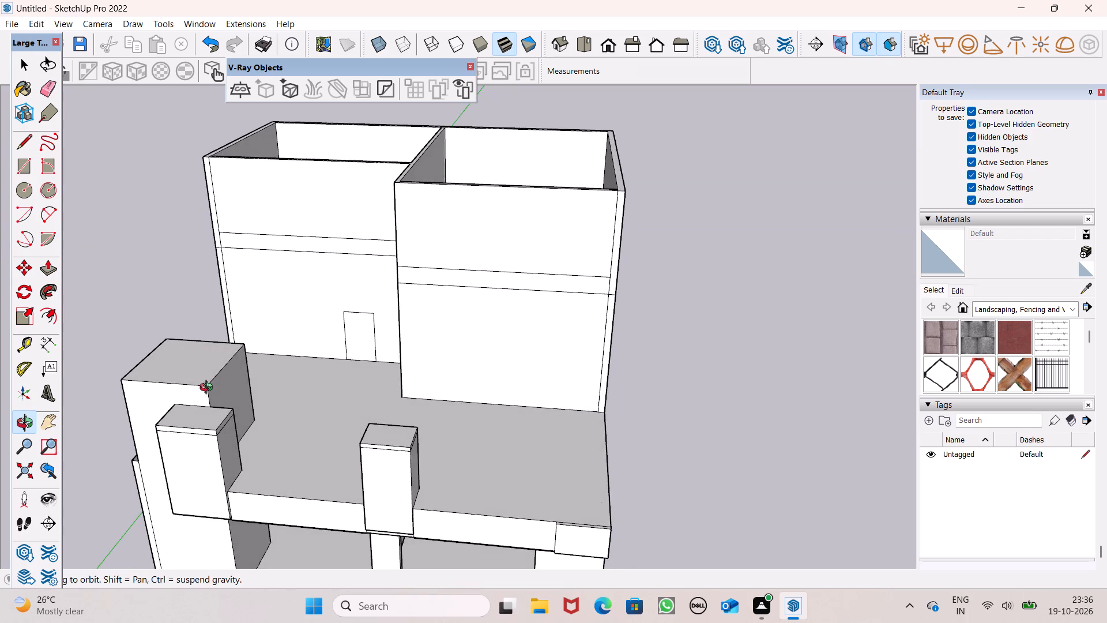
pyautogui.moveTo(209, 389); pyautogui.dragTo(201, 392, button='middle')
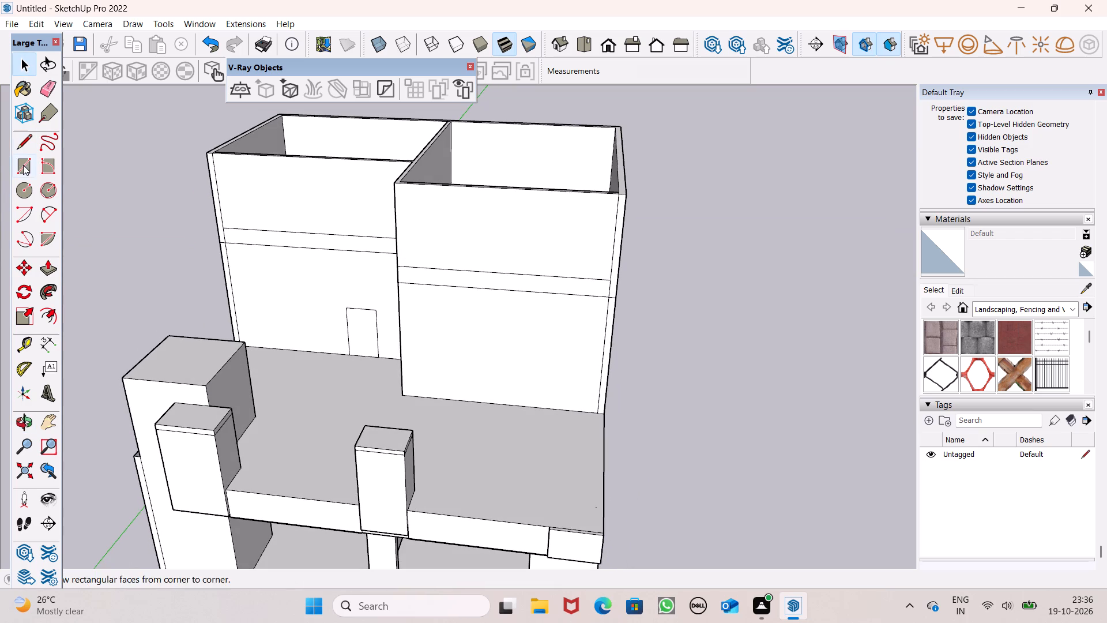
pyautogui.click(23, 165)
pyautogui.moveTo(141, 268); pyautogui.dragTo(225, 273, button='middle')
pyautogui.scroll(1, 229, 272)
pyautogui.moveTo(225, 302); pyautogui.dragTo(209, 321, button='middle')
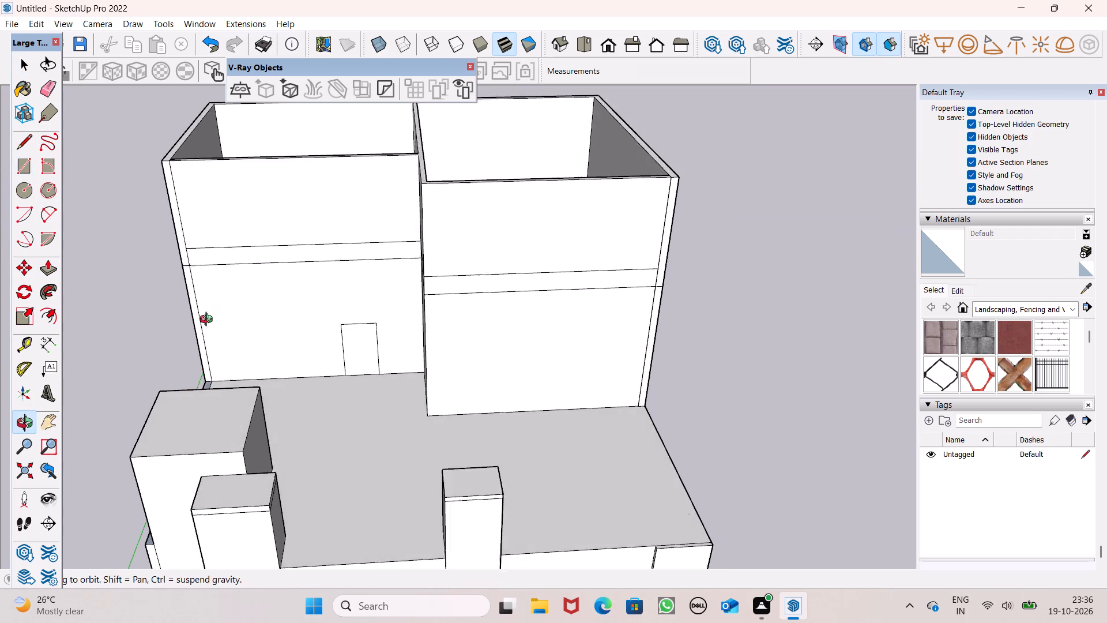
pyautogui.moveTo(209, 321); pyautogui.dragTo(175, 313, button='middle')
pyautogui.click(22, 144)
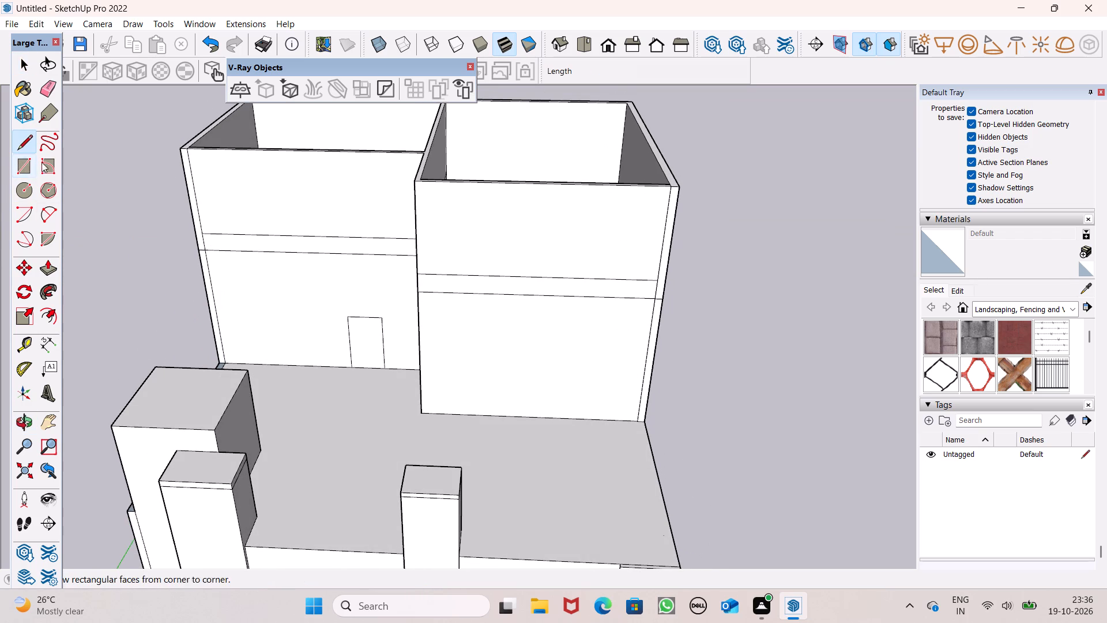
pyautogui.scroll(3, 216, 297)
pyautogui.click(240, 236)
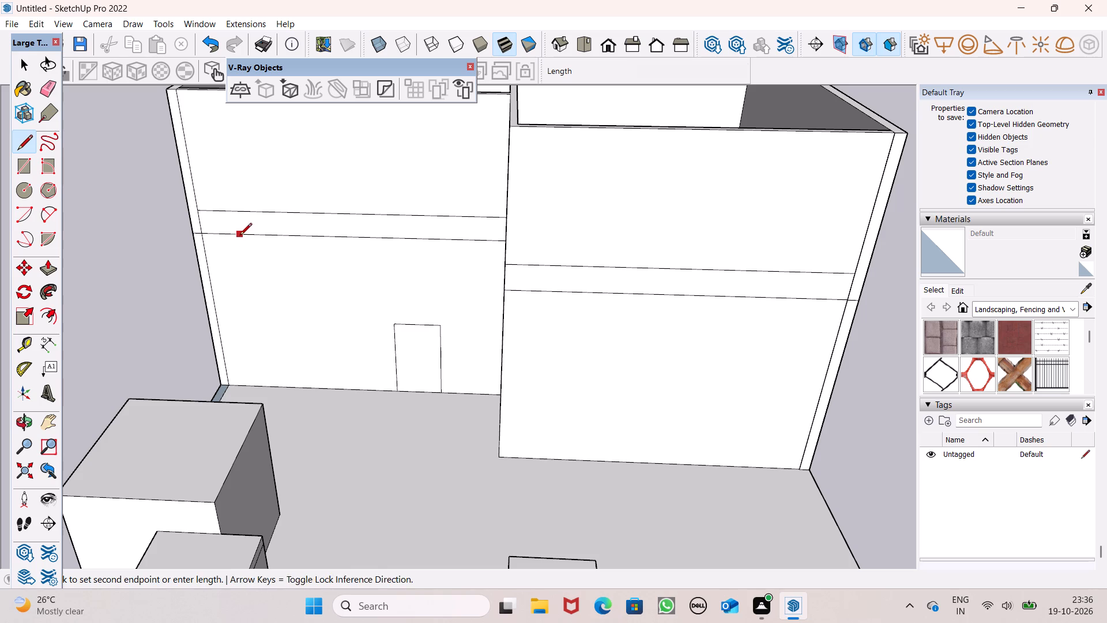
pyautogui.click(257, 388)
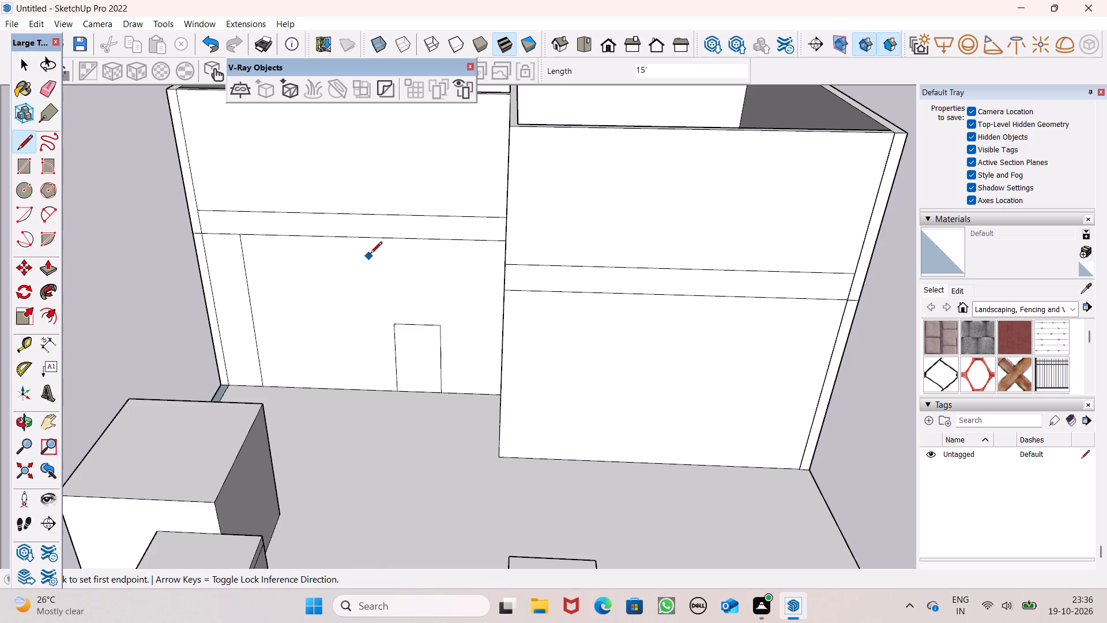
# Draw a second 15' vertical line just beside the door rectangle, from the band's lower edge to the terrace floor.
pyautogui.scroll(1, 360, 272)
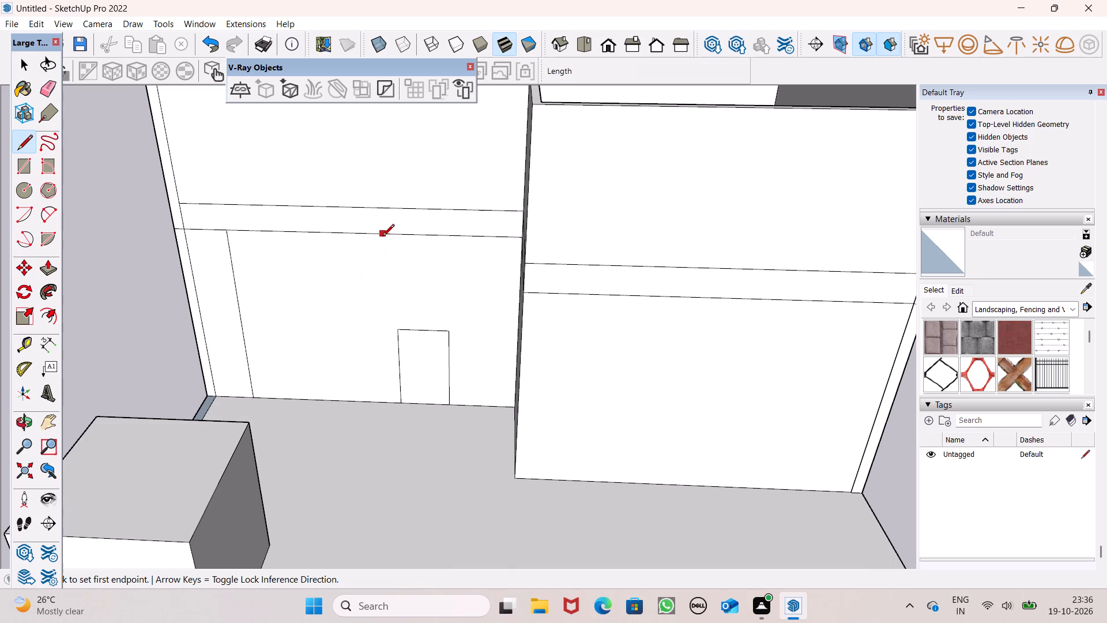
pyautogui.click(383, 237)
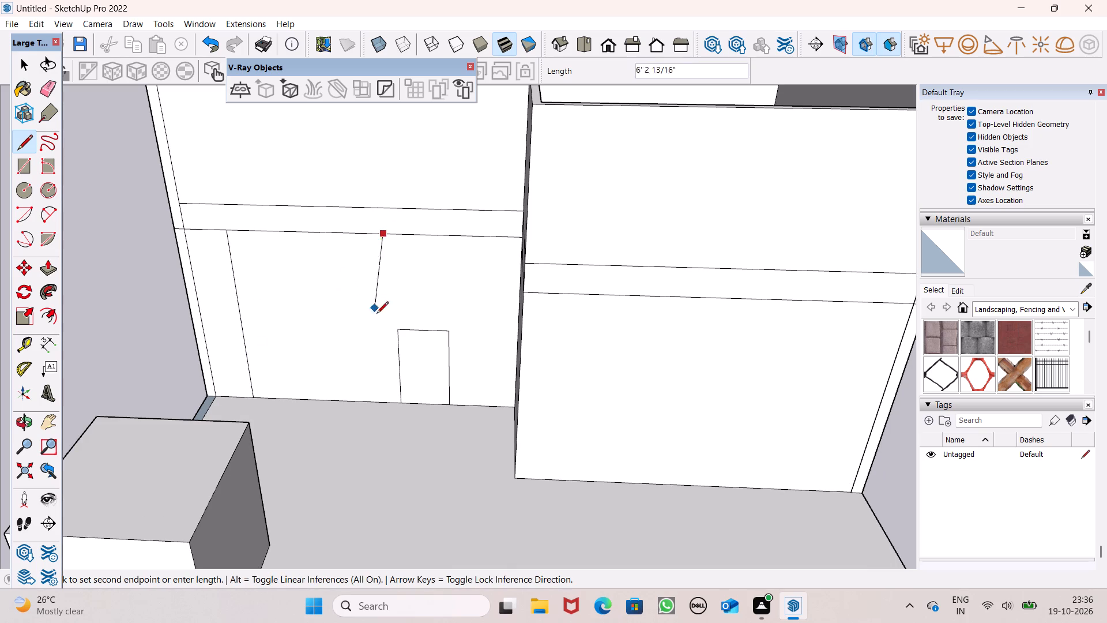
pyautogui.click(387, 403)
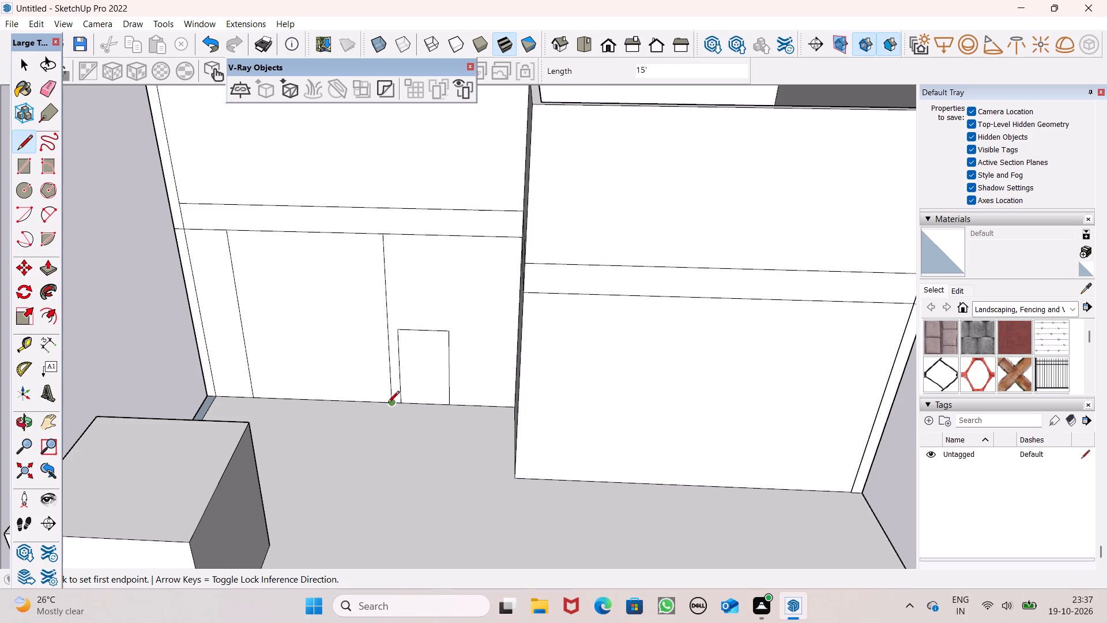
# Move the door rectangle along the recessed wall's base, closer to the projecting upper-floor block.
pyautogui.press('space')
pyautogui.doubleClick(435, 388)
pyautogui.moveTo(432, 379); pyautogui.dragTo(436, 343, button='middle')
pyautogui.scroll(4, 436, 343)
pyautogui.press('m')
pyautogui.press('Return')
pyautogui.moveTo(430, 362); pyautogui.dragTo(441, 362)
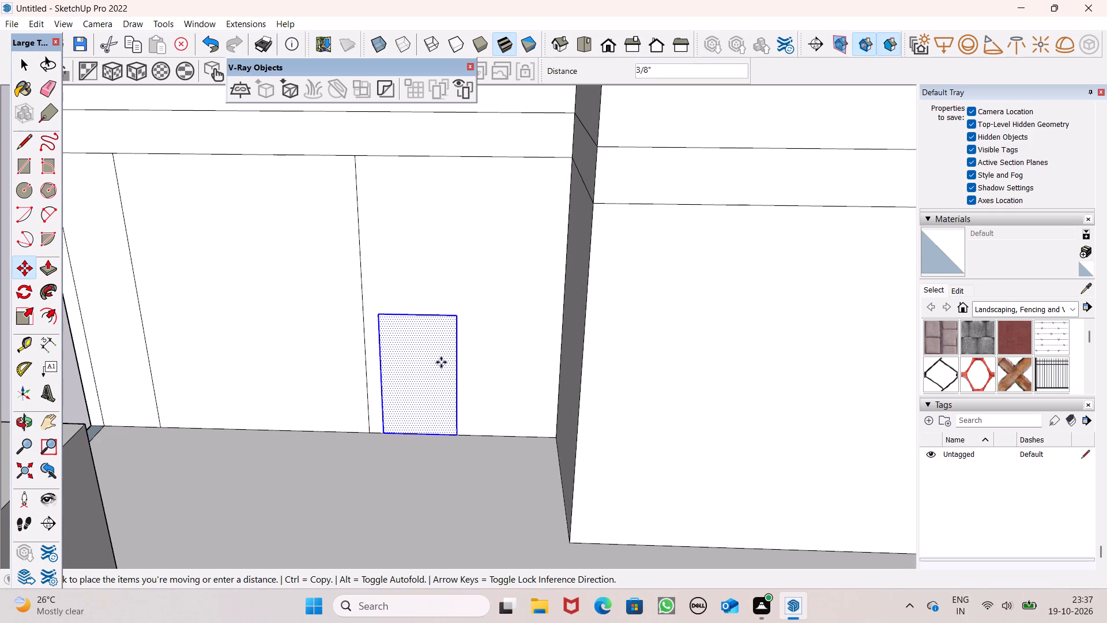
pyautogui.moveTo(441, 362); pyautogui.dragTo(500, 365)
pyautogui.scroll(-6, 434, 355)
pyautogui.press('space')
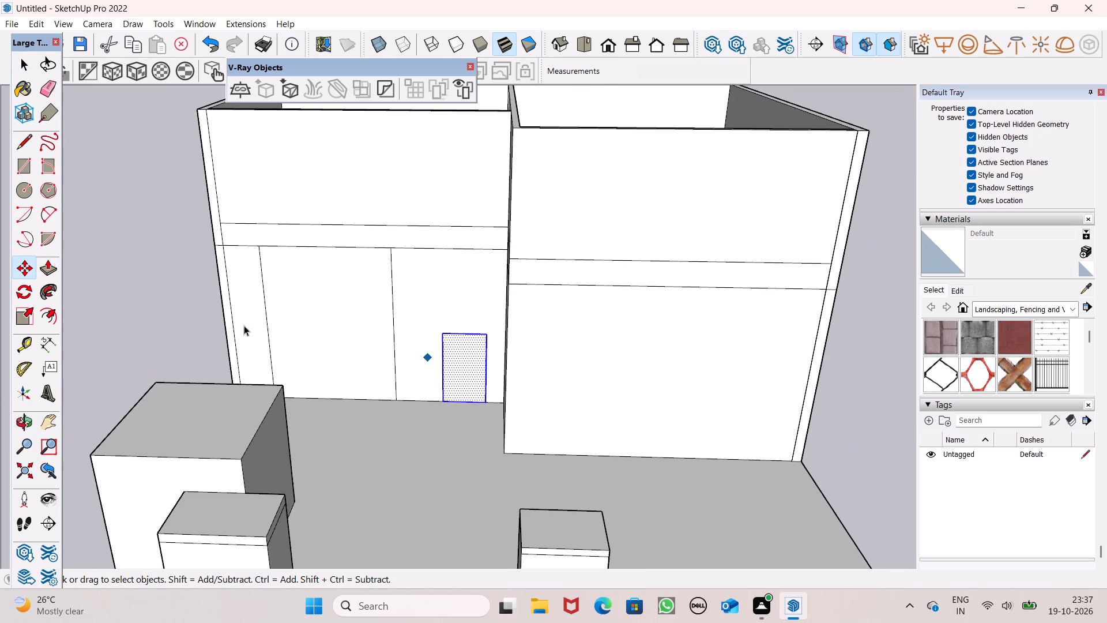
pyautogui.click(137, 294)
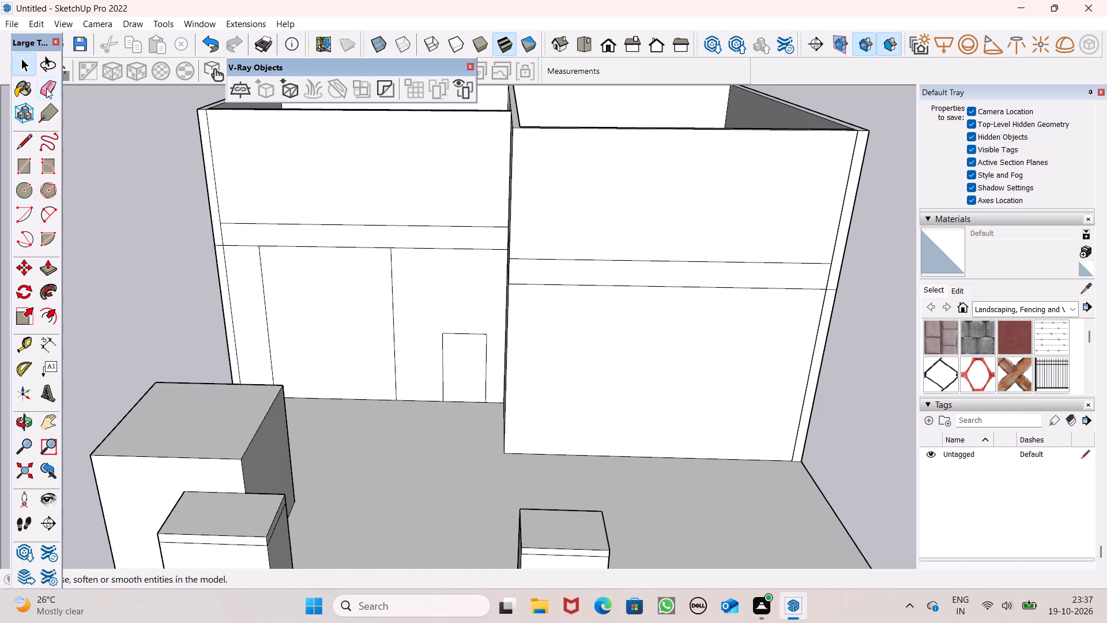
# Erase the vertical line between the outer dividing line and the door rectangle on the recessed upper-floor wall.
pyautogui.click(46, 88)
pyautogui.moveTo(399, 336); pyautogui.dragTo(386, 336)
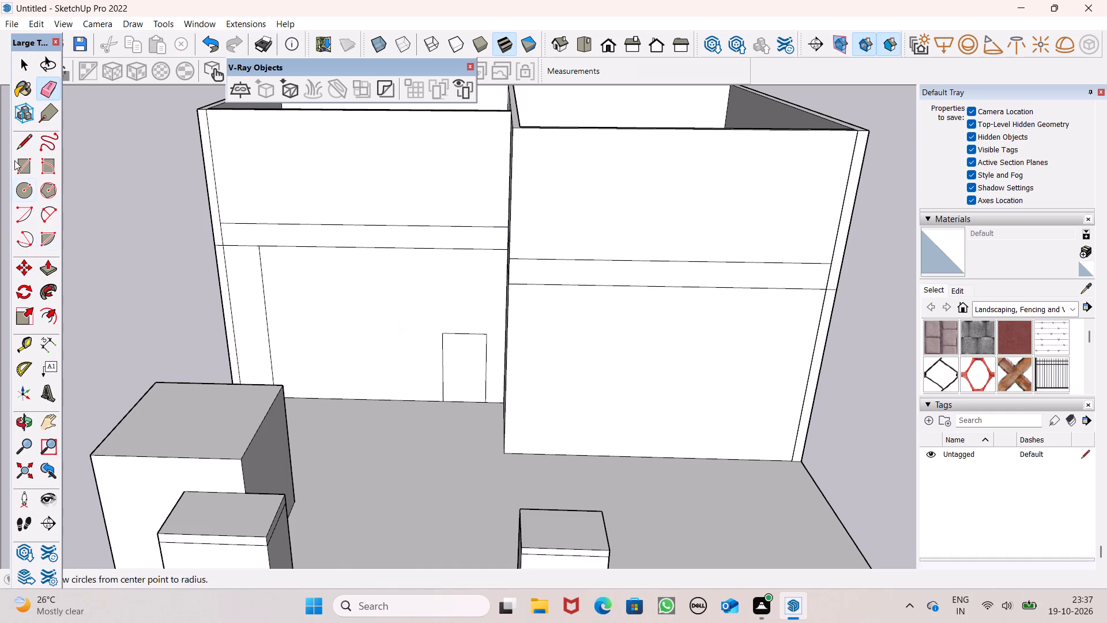
# Draw a rectangle about 4' 3 3/8" by 15' beside the door on the recessed upper-floor wall, from the band's lower edge to the terrace floor.
pyautogui.click(27, 144)
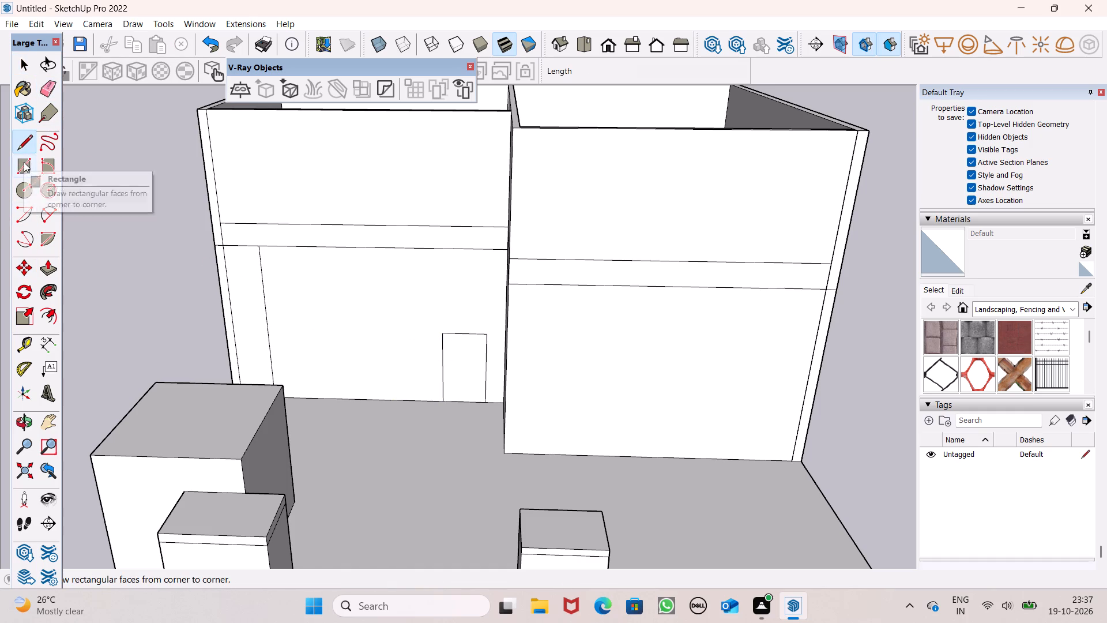
pyautogui.click(24, 162)
pyautogui.click(390, 248)
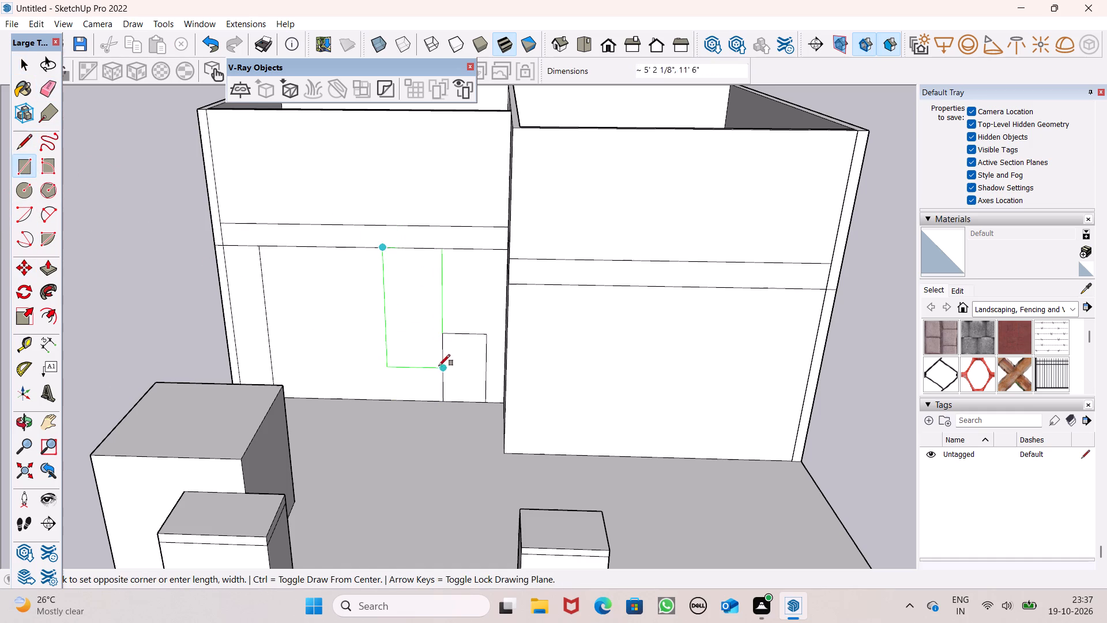
pyautogui.click(434, 405)
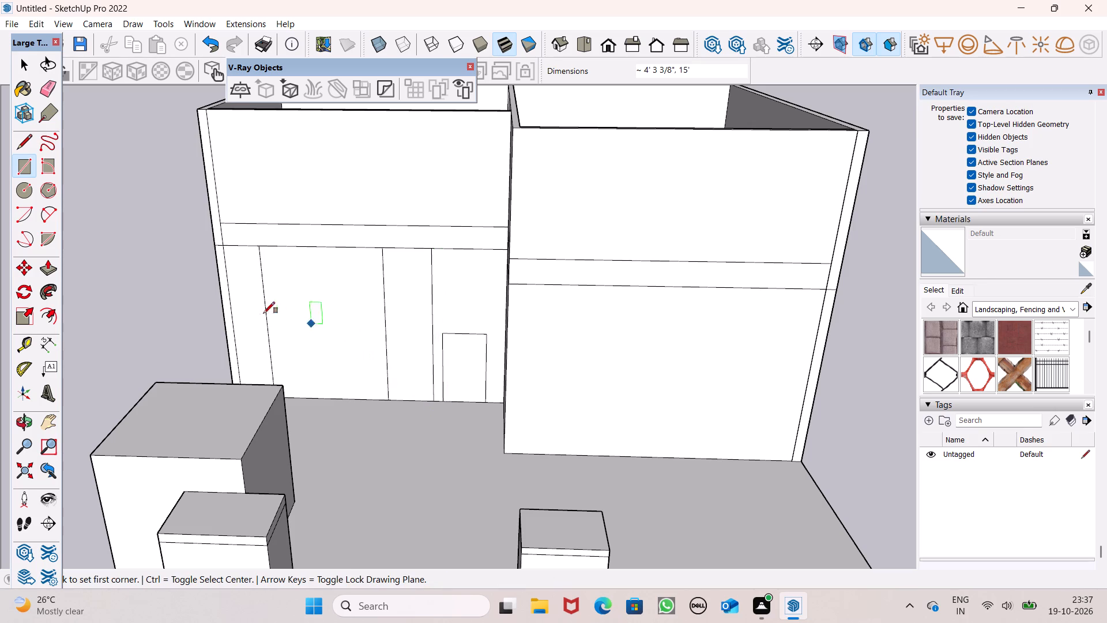
# Pull the tall rectangle beside the door outward 2' to form a column.
pyautogui.press('space')
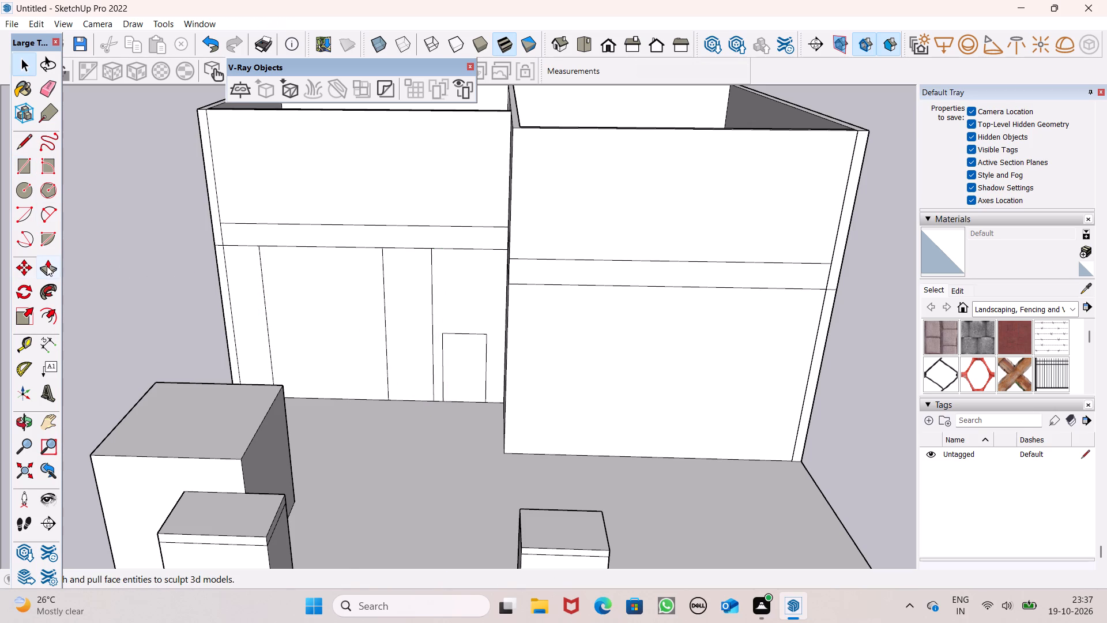
pyautogui.click(47, 265)
pyautogui.moveTo(135, 314); pyautogui.dragTo(137, 379, button='middle')
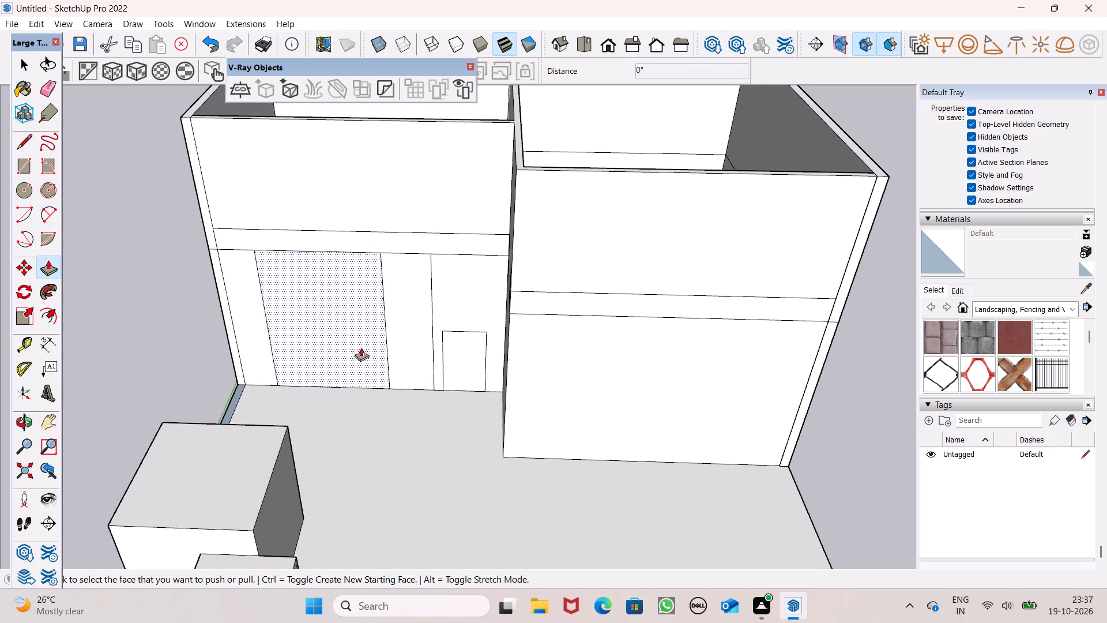
pyautogui.keyDown('ctrl'); pyautogui.moveTo(408, 353); pyautogui.dragTo(402, 366); pyautogui.keyUp('ctrl')
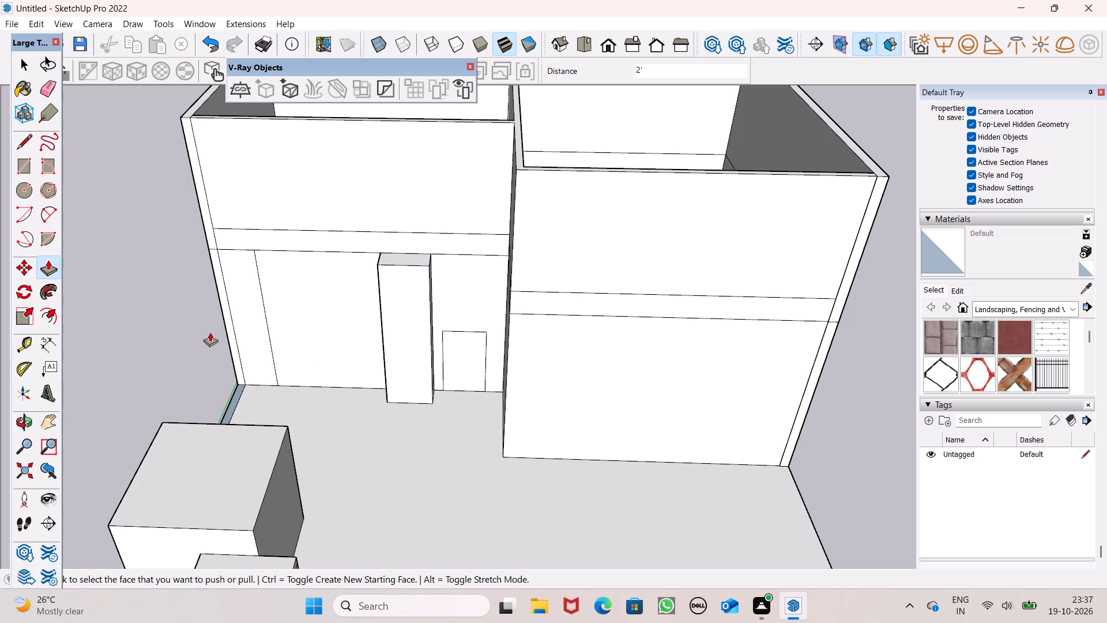
# Erase the vertical border line below the band in the strip at the recessed wall's outer end.
pyautogui.moveTo(242, 335); pyautogui.dragTo(290, 318, button='middle')
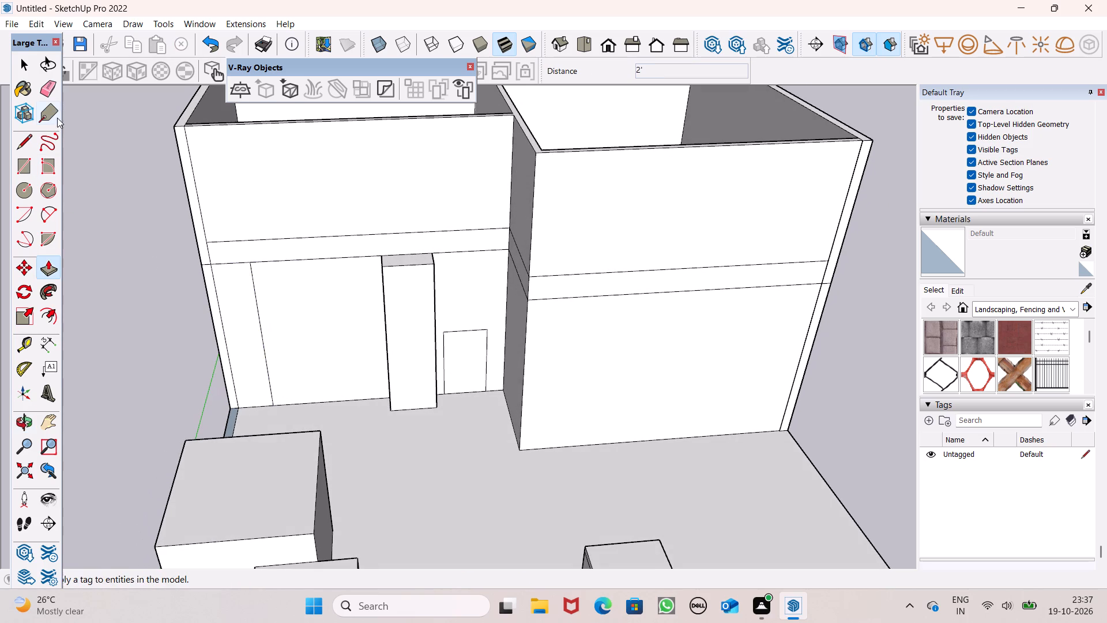
pyautogui.click(43, 92)
pyautogui.click(223, 305)
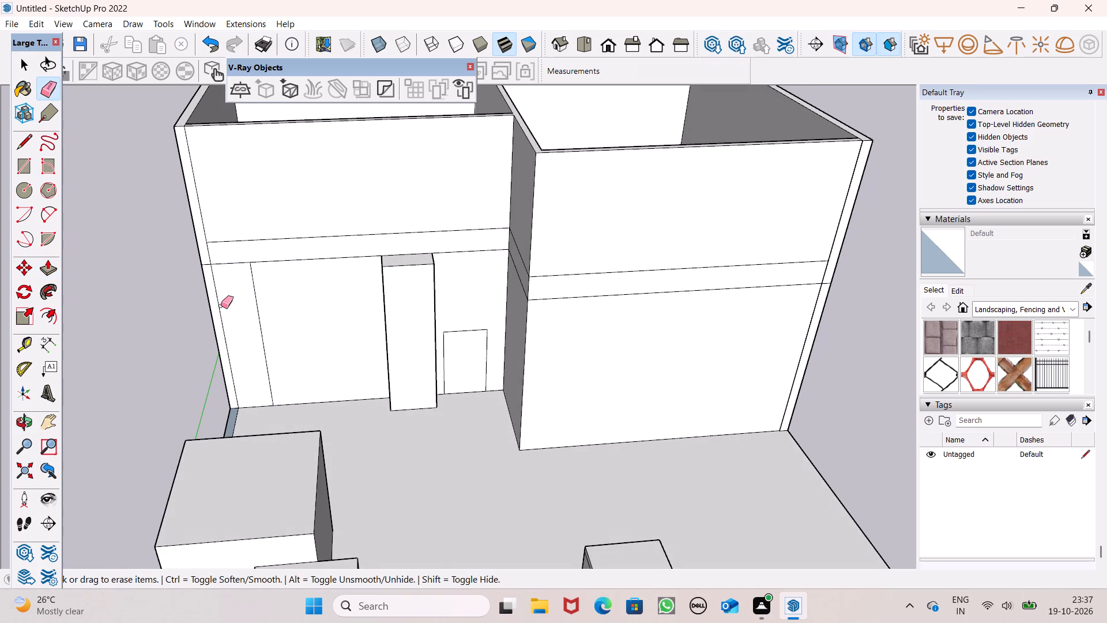
pyautogui.moveTo(49, 273); pyautogui.dragTo(69, 271)
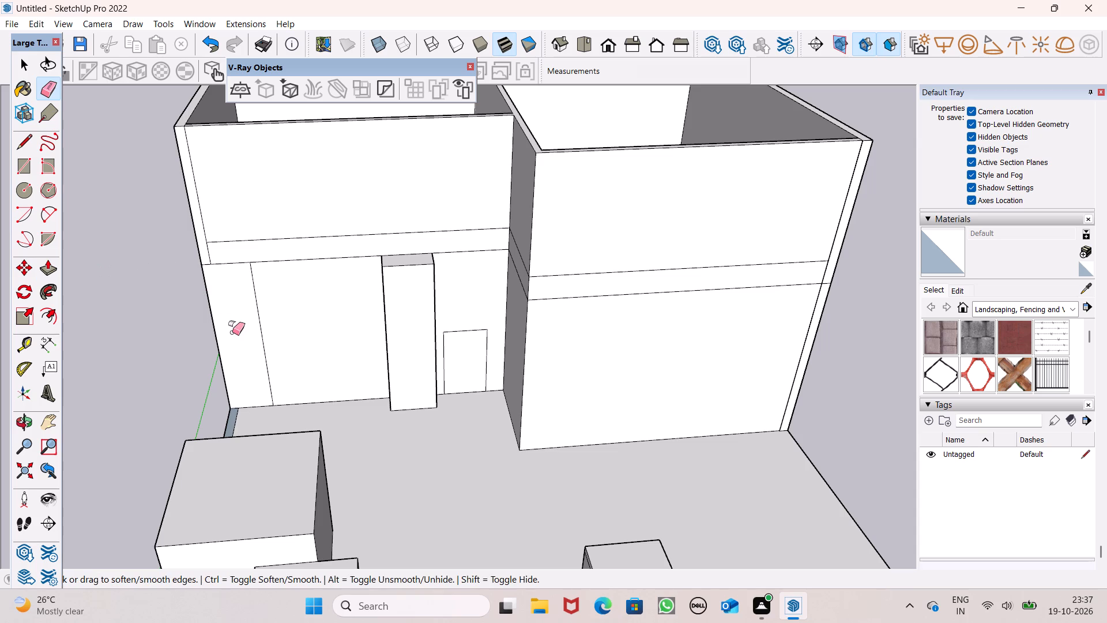
pyautogui.keyDown('ctrl'); pyautogui.click(232, 332); pyautogui.keyUp('ctrl')
pyautogui.press('space')
# Pull the recessed wall's outer strip outward 2' to form a second column.
pyautogui.click(43, 269)
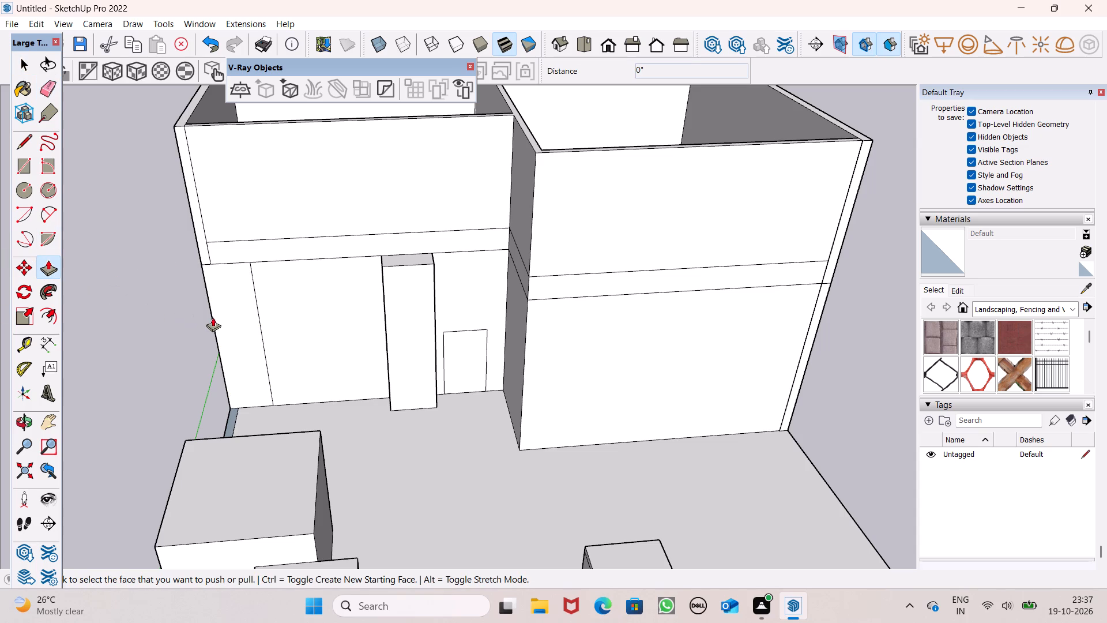
pyautogui.moveTo(234, 321); pyautogui.dragTo(397, 376)
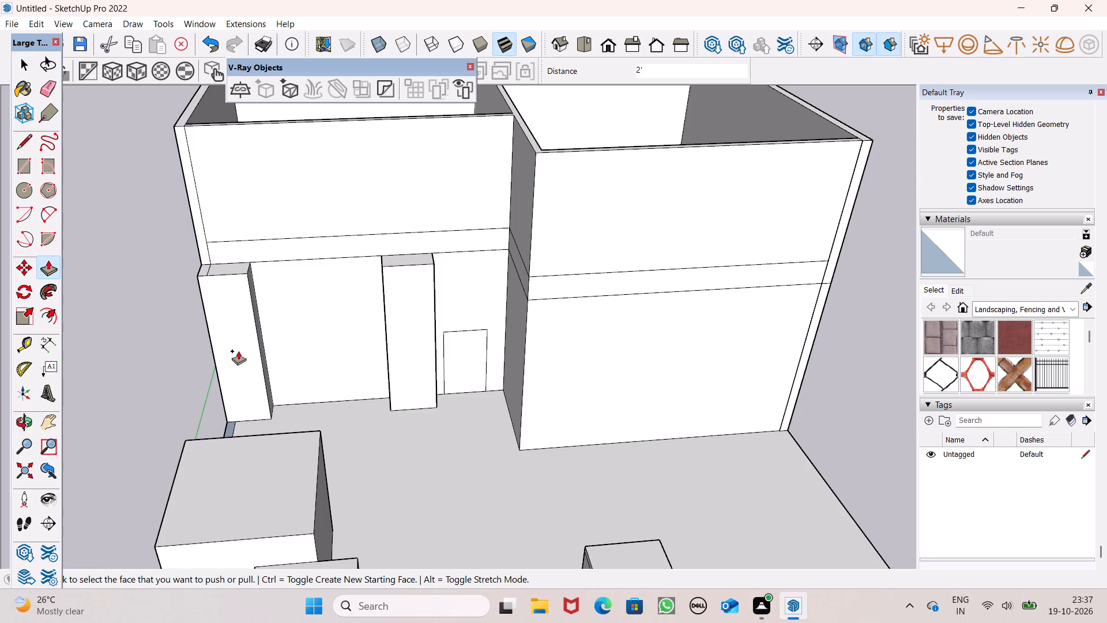
# Examine the two projecting columns in relation to the whole house from the front and above.
pyautogui.scroll(-1, 270, 378)
pyautogui.press('n')
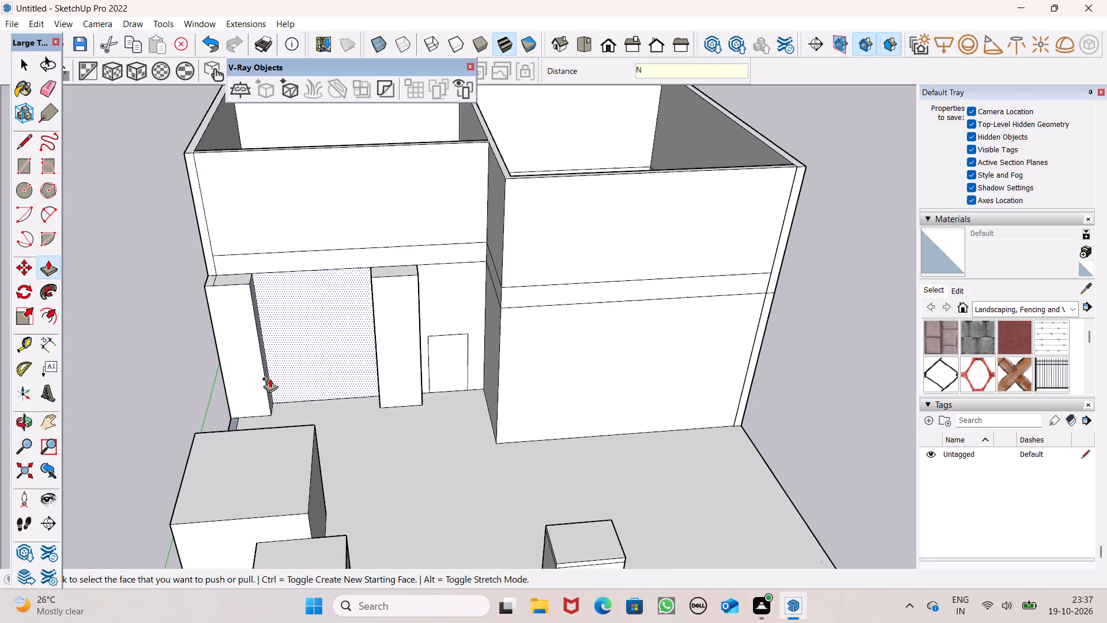
pyautogui.press('space')
pyautogui.scroll(-2, 270, 378)
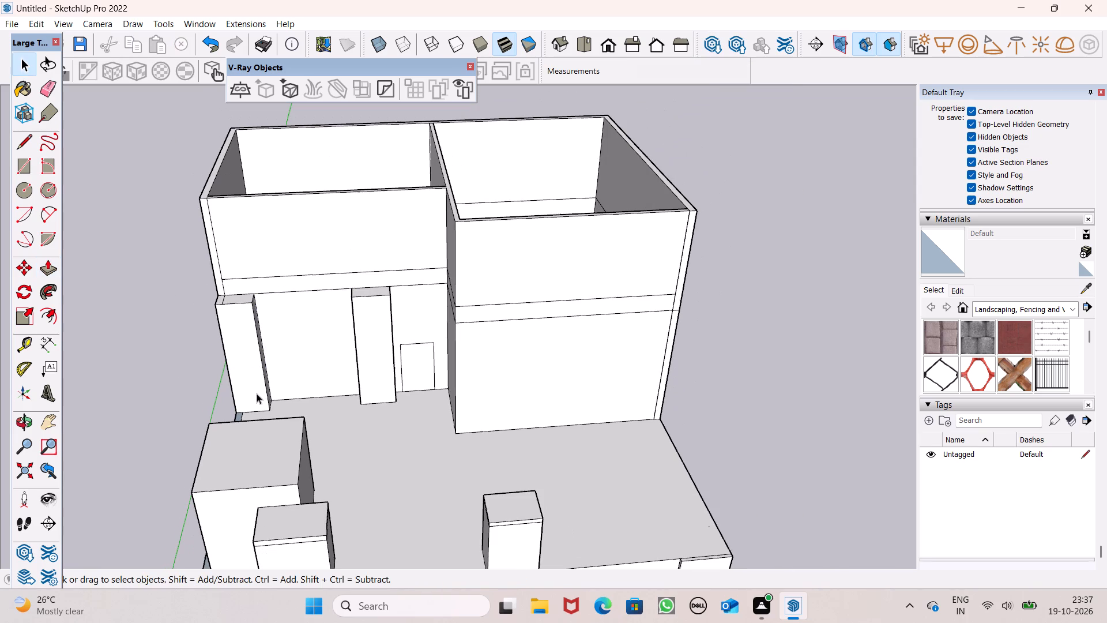
pyautogui.moveTo(396, 336); pyautogui.dragTo(389, 313)
pyautogui.scroll(-2, 394, 303)
pyautogui.moveTo(420, 303); pyautogui.dragTo(344, 288, button='middle')
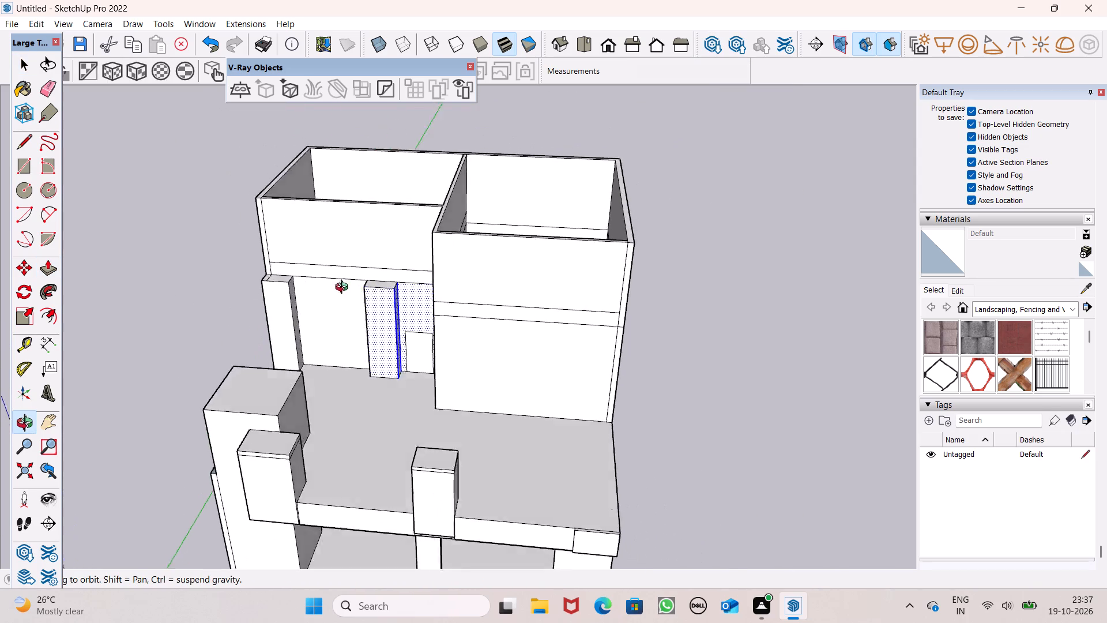
pyautogui.moveTo(344, 288); pyautogui.dragTo(342, 244, button='middle')
pyautogui.scroll(-3, 392, 243)
pyautogui.moveTo(391, 245); pyautogui.dragTo(428, 314, button='middle')
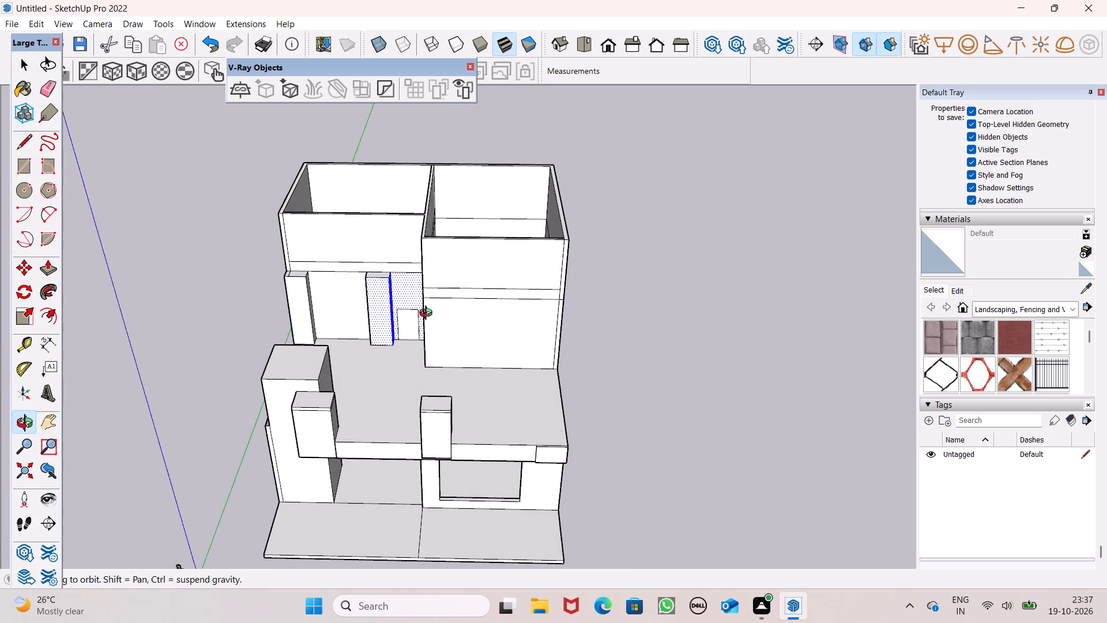
pyautogui.moveTo(428, 314); pyautogui.dragTo(432, 314, button='middle')
pyautogui.scroll(-2, 386, 272)
pyautogui.moveTo(394, 302); pyautogui.dragTo(376, 326, button='middle')
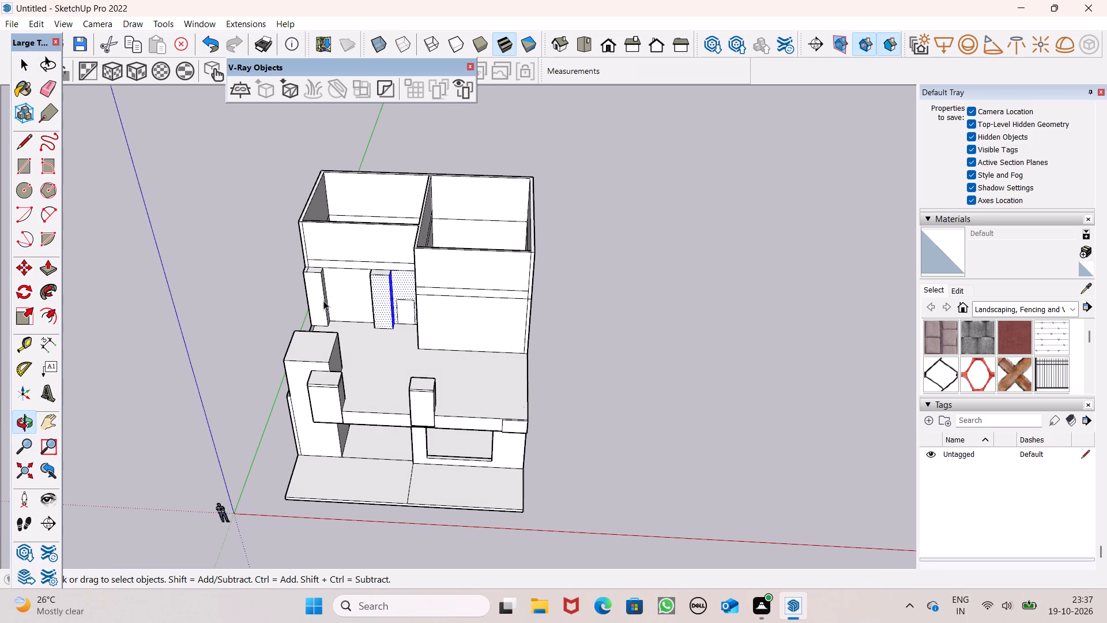
pyautogui.click(51, 271)
pyautogui.moveTo(201, 301); pyautogui.dragTo(273, 314, button='middle')
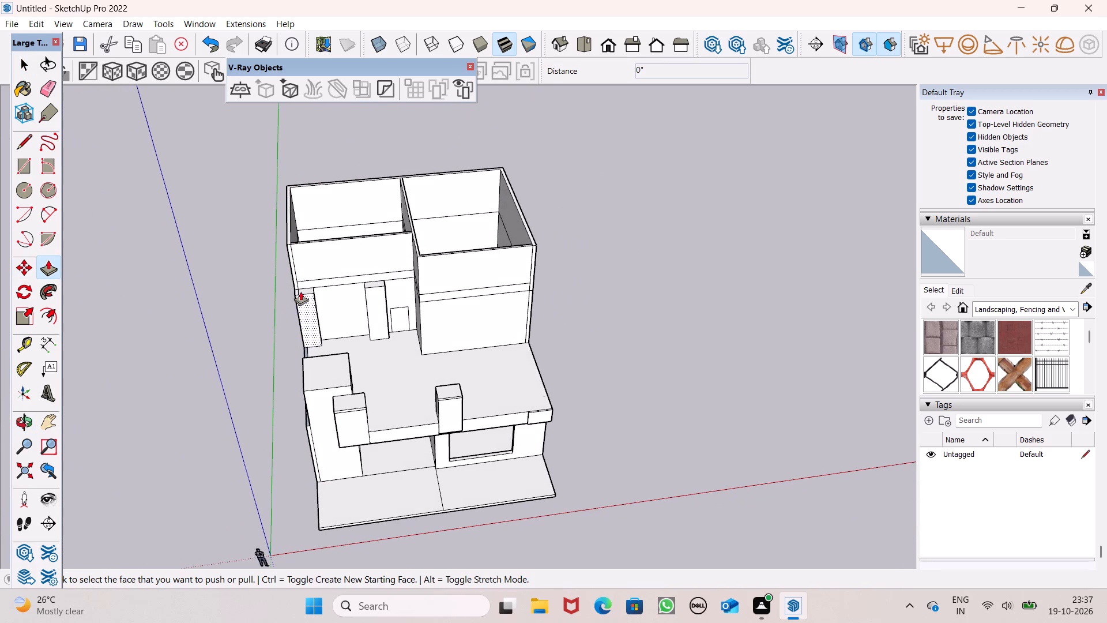
pyautogui.scroll(-2, 304, 274)
pyautogui.scroll(3, 317, 303)
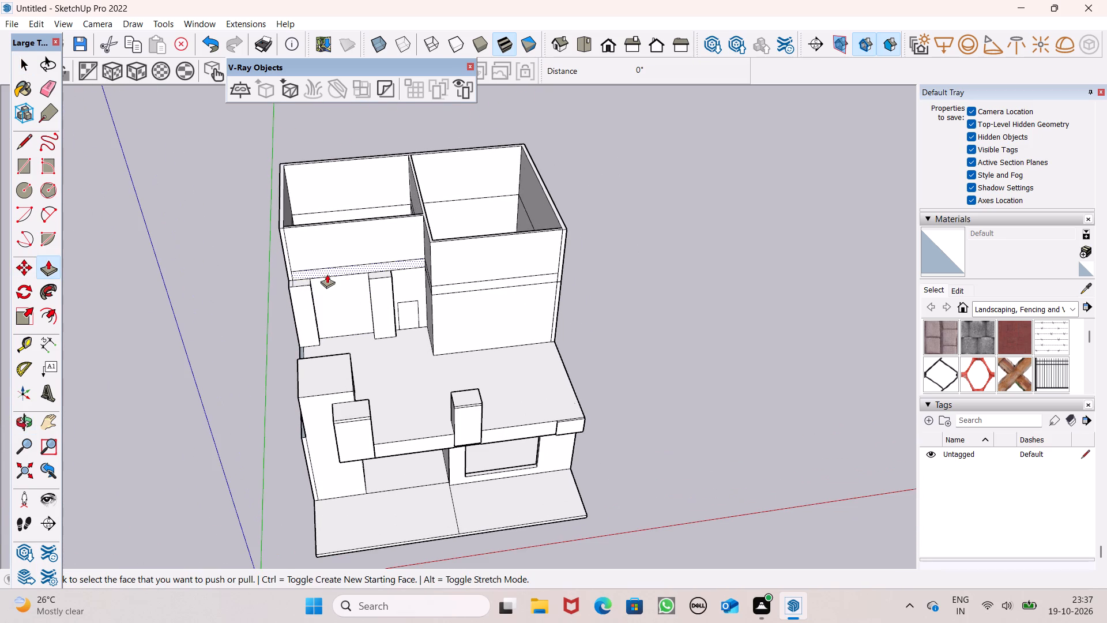
# Draw a 9" line extending the upper edge of the recessed wall's band to the wall's outer edge.
pyautogui.click(25, 142)
pyautogui.scroll(5, 197, 271)
pyautogui.scroll(6, 303, 282)
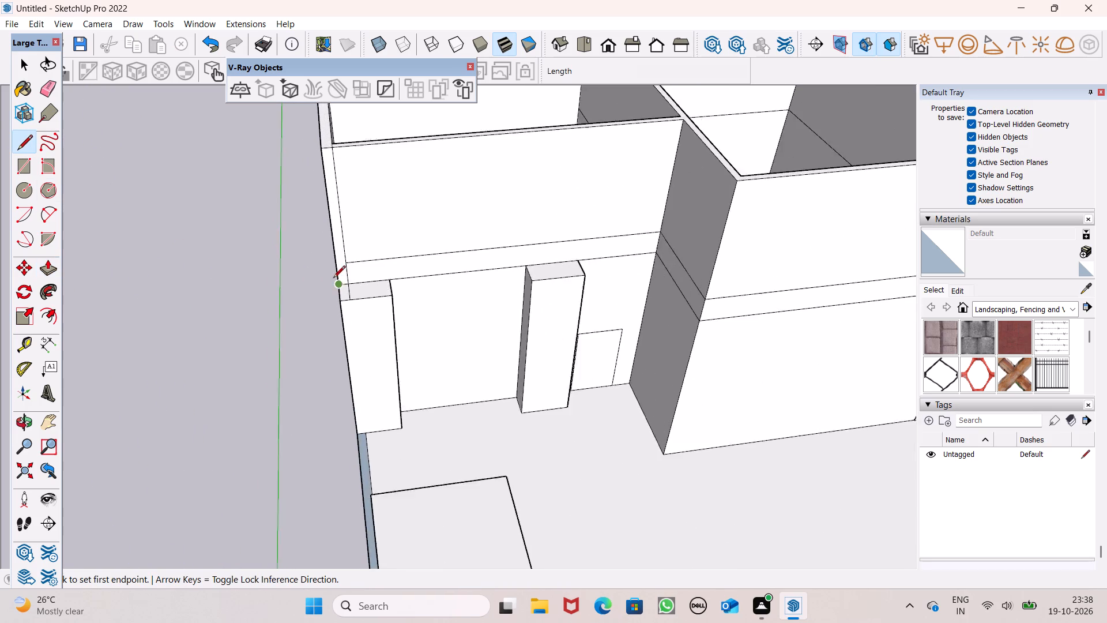
pyautogui.scroll(4, 333, 279)
pyautogui.click(352, 253)
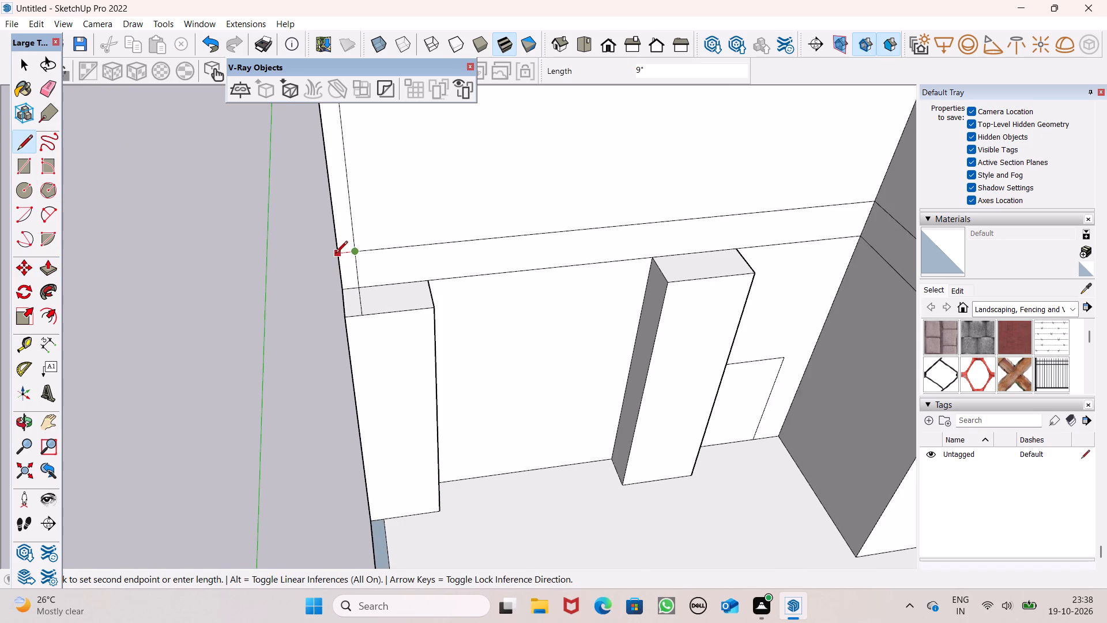
pyautogui.click(336, 254)
# Erase the short vertical line crossing the horizontal band near the recessed wall's outer corner.
pyautogui.click(52, 97)
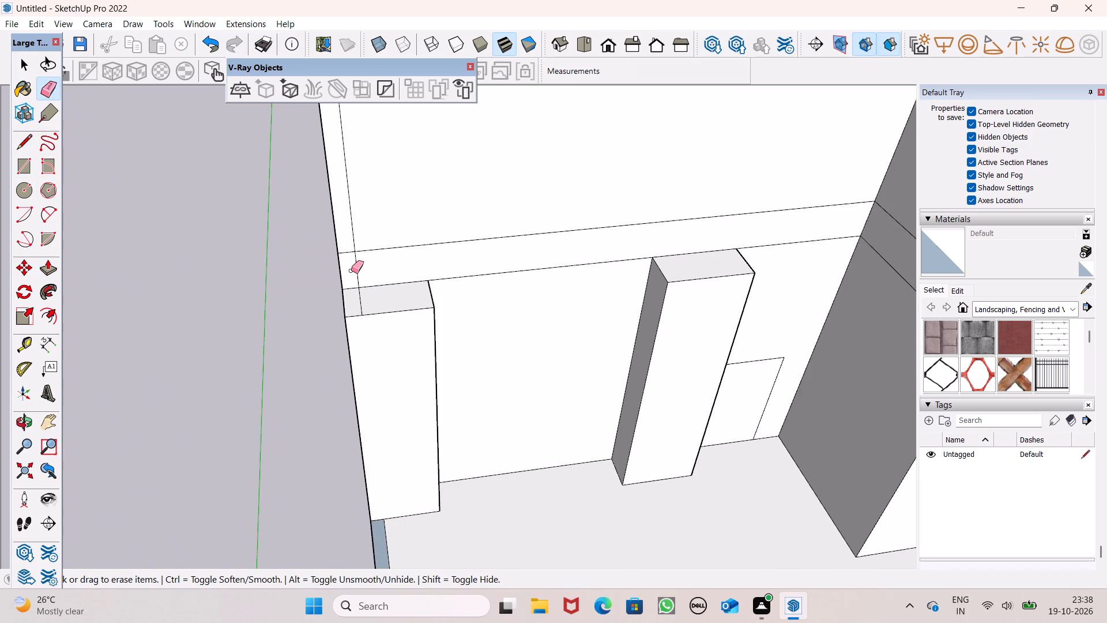
pyautogui.doubleClick(356, 272)
# Pull the horizontal band above the two columns outward about 21' 2" to form a canopy over the terrace.
pyautogui.click(46, 262)
pyautogui.scroll(-4, 123, 188)
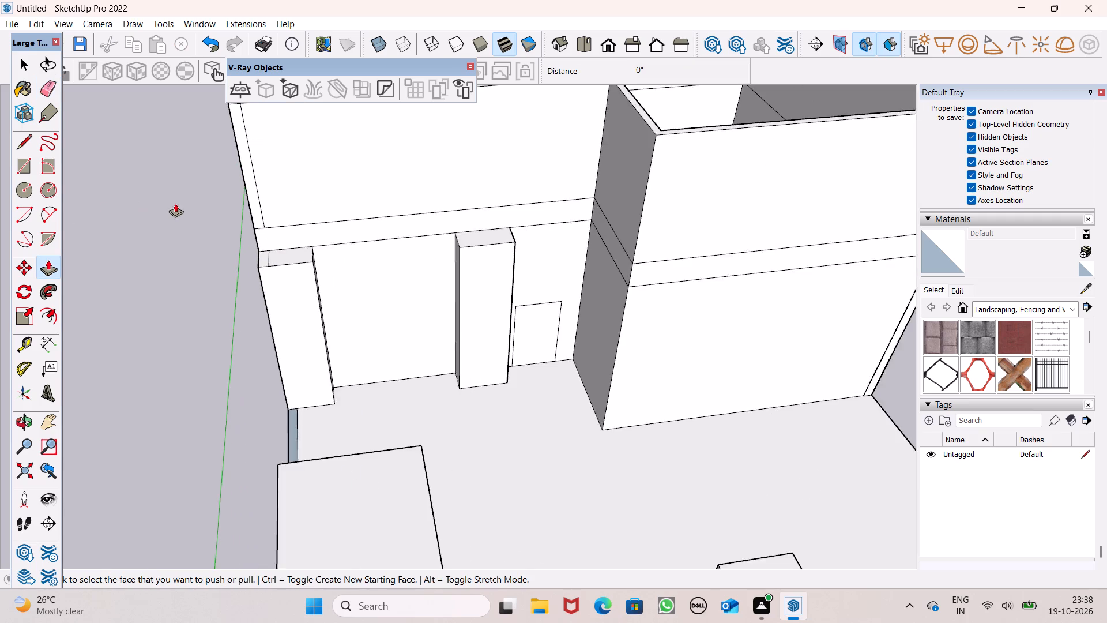
pyautogui.scroll(-7, 175, 203)
pyautogui.moveTo(285, 224); pyautogui.dragTo(312, 311)
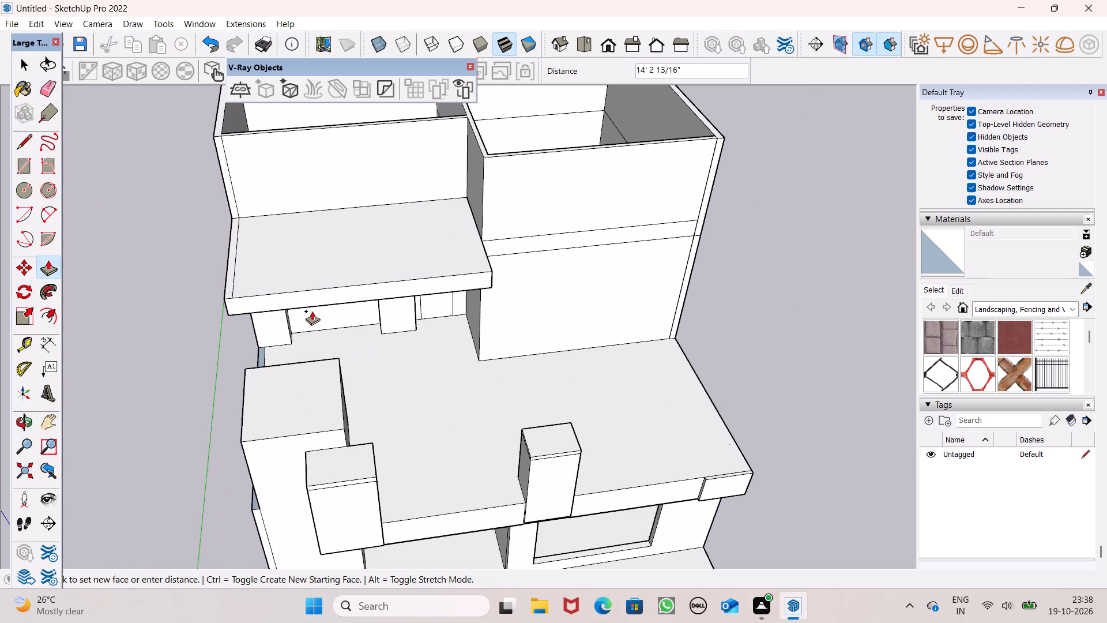
pyautogui.moveTo(312, 311); pyautogui.dragTo(367, 438)
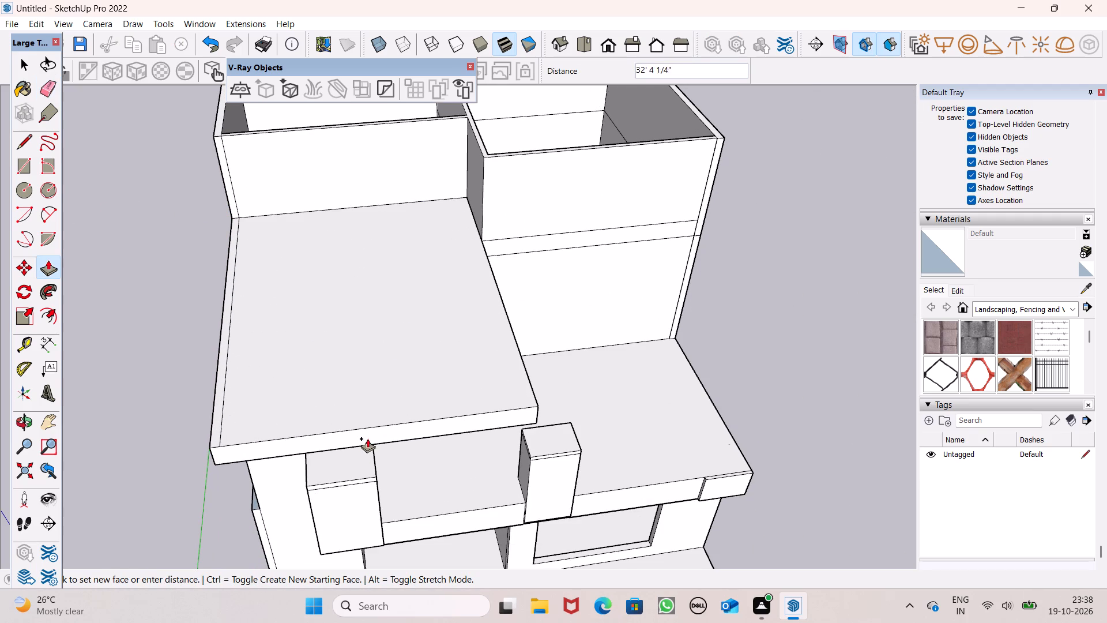
pyautogui.moveTo(367, 438); pyautogui.dragTo(371, 363)
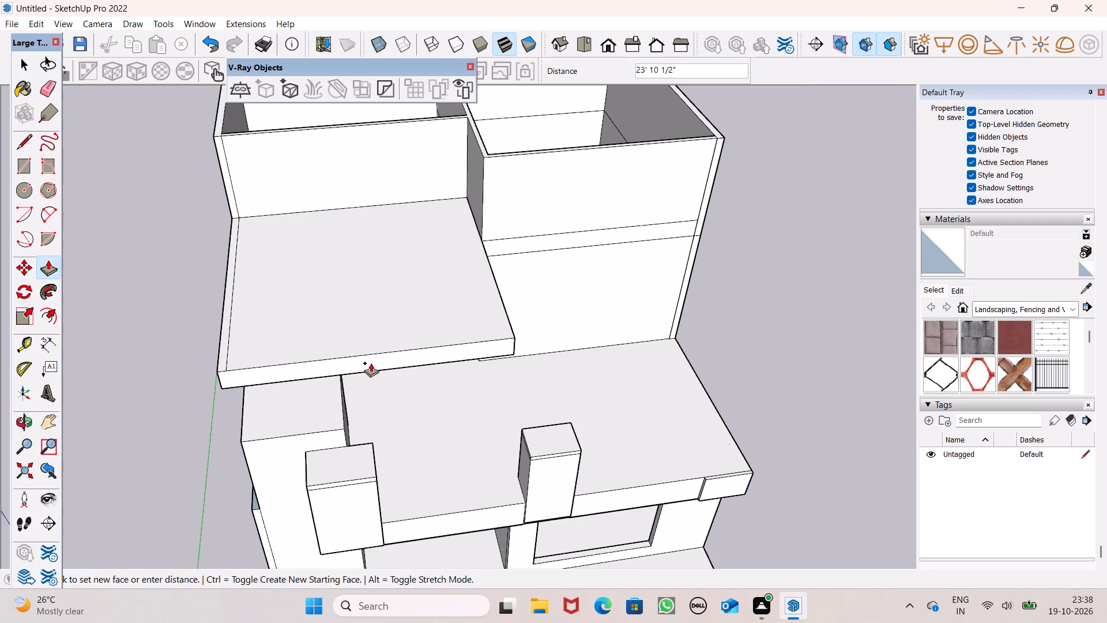
pyautogui.moveTo(371, 363); pyautogui.dragTo(357, 344)
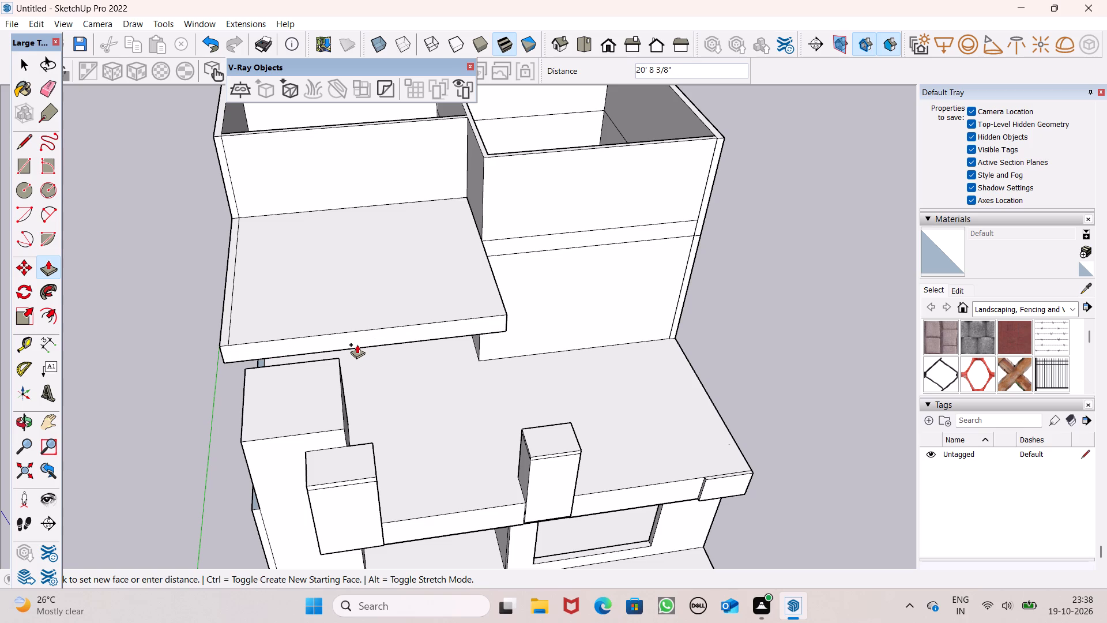
pyautogui.moveTo(357, 344); pyautogui.dragTo(356, 346)
# Examine the canopy's overhang above the terrace blocks and columns from both sides and the front.
pyautogui.moveTo(470, 360); pyautogui.dragTo(190, 324, button='middle')
pyautogui.scroll(-2, 245, 301)
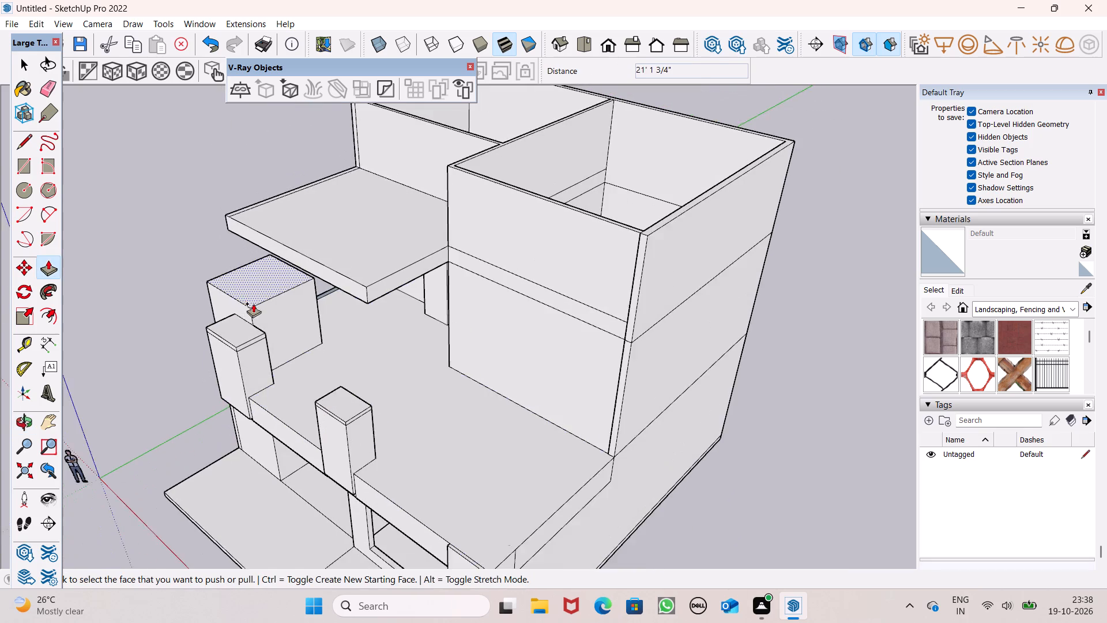
pyautogui.moveTo(257, 311); pyautogui.dragTo(322, 245, button='middle')
pyautogui.scroll(3, 327, 269)
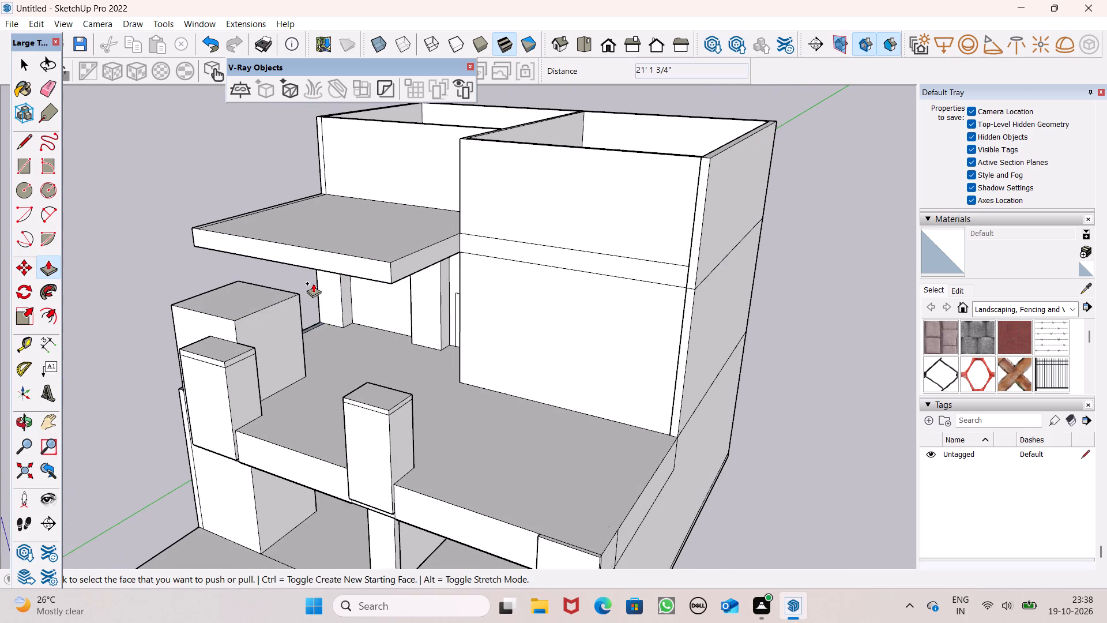
pyautogui.scroll(-3, 298, 282)
pyautogui.moveTo(265, 305); pyautogui.dragTo(417, 261, button='middle')
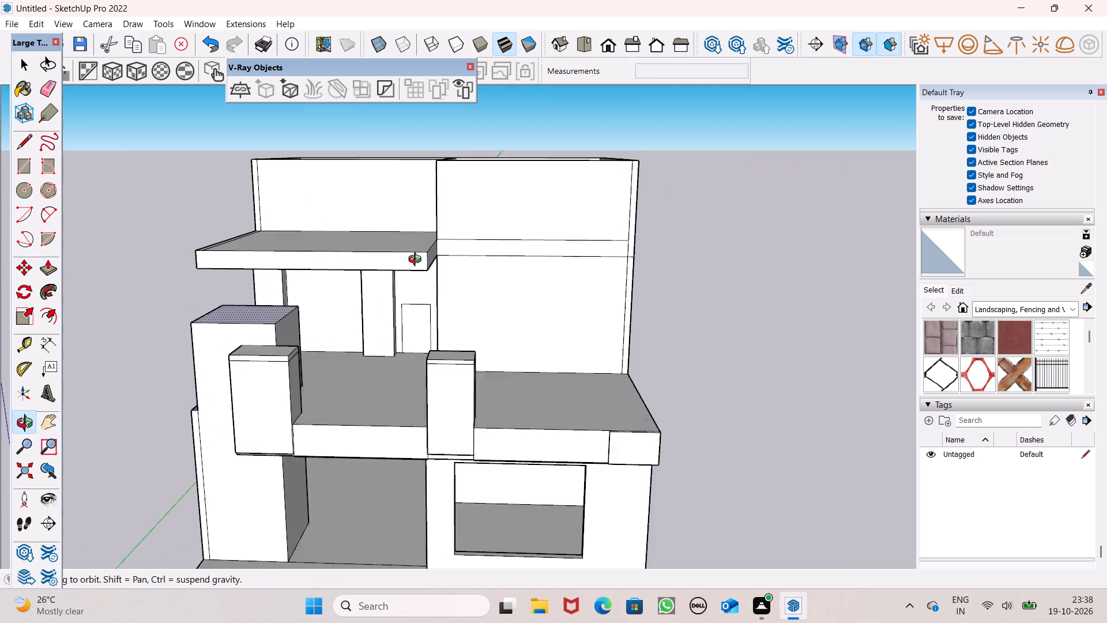
pyautogui.moveTo(417, 261); pyautogui.dragTo(420, 261, button='middle')
pyautogui.moveTo(199, 344); pyautogui.dragTo(308, 363, button='middle')
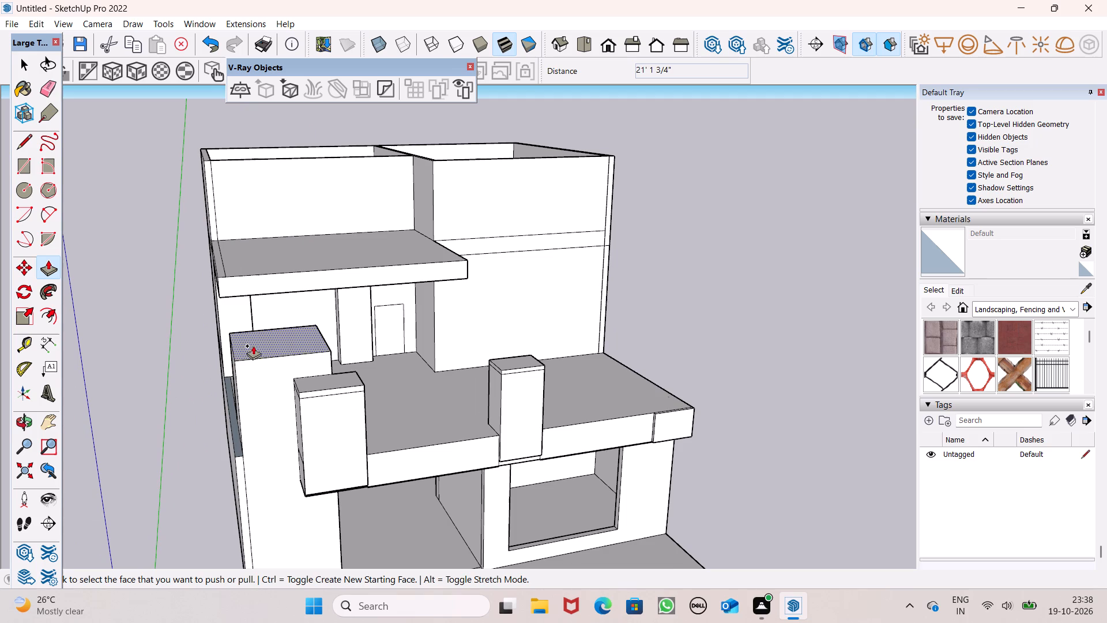
pyautogui.press('space')
pyautogui.moveTo(252, 344); pyautogui.dragTo(332, 309, button='middle')
pyautogui.scroll(-1, 335, 307)
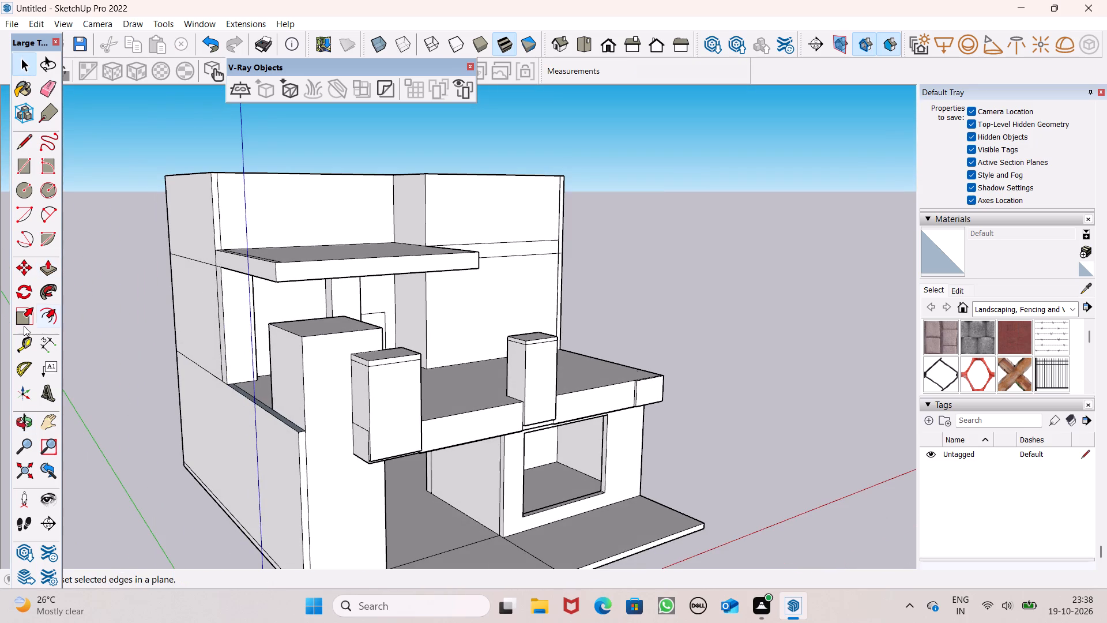
# Push the top of the large terrace block under the canopy down 2' 4 13/16".
pyautogui.click(45, 278)
pyautogui.scroll(4, 247, 330)
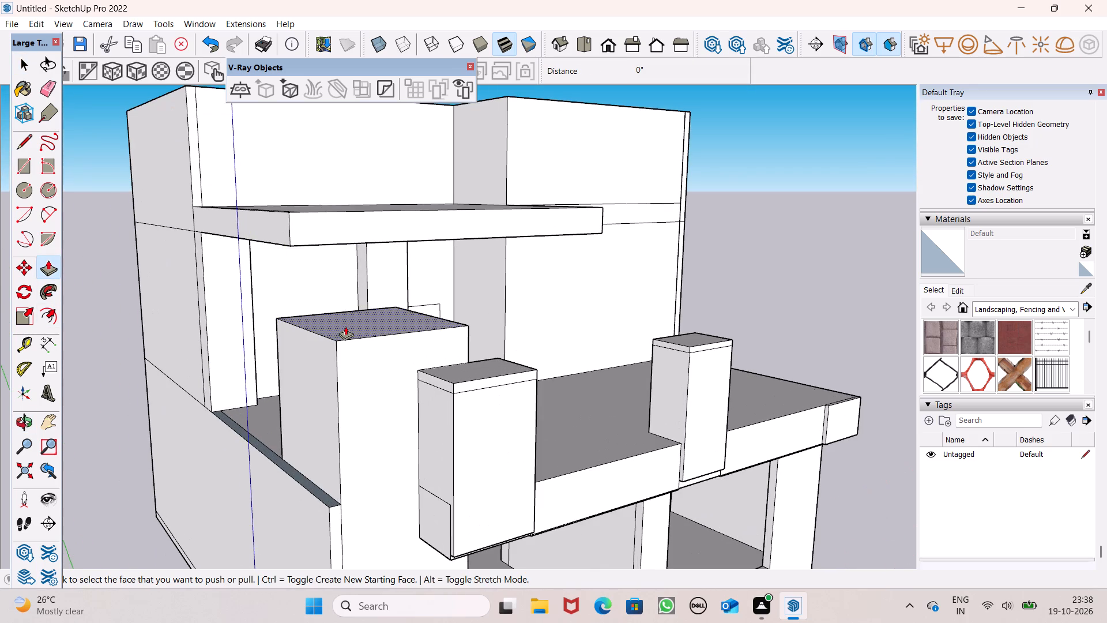
pyautogui.moveTo(345, 326); pyautogui.dragTo(350, 399)
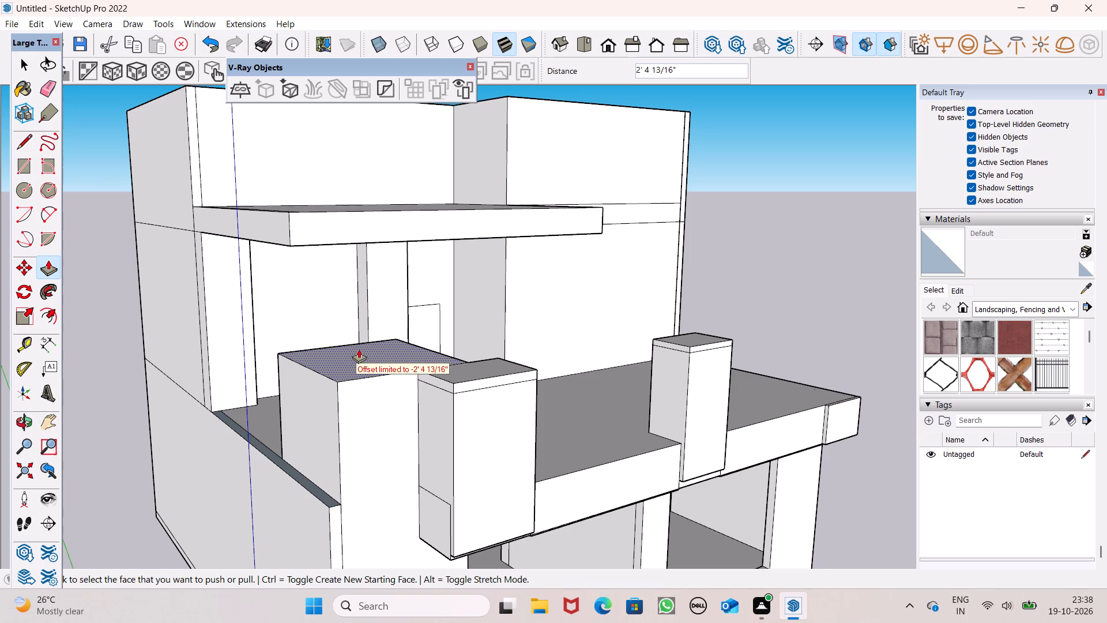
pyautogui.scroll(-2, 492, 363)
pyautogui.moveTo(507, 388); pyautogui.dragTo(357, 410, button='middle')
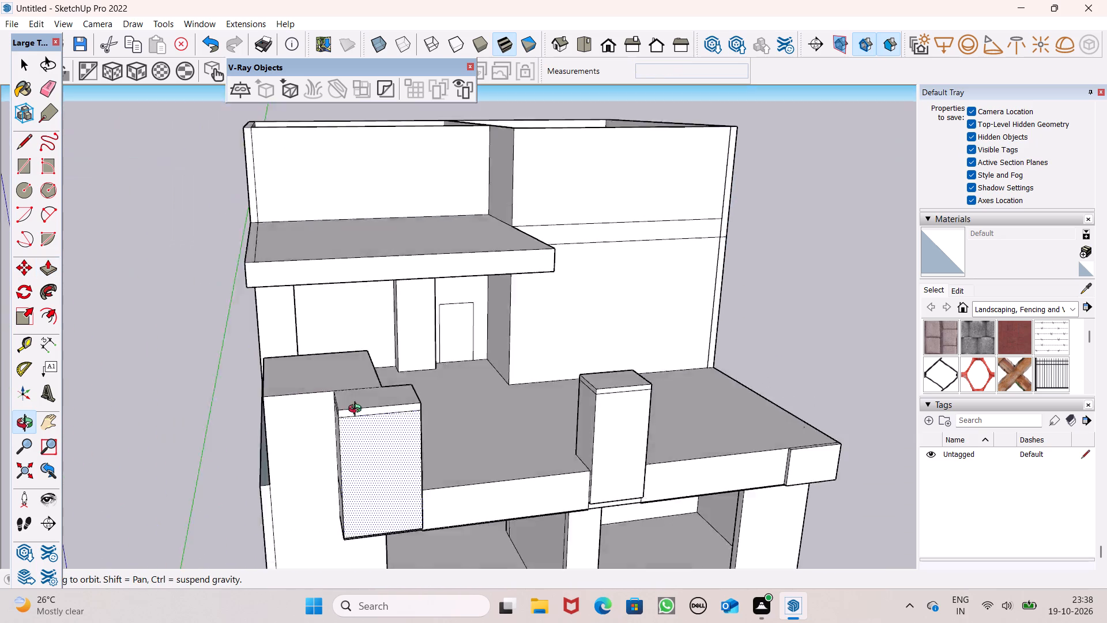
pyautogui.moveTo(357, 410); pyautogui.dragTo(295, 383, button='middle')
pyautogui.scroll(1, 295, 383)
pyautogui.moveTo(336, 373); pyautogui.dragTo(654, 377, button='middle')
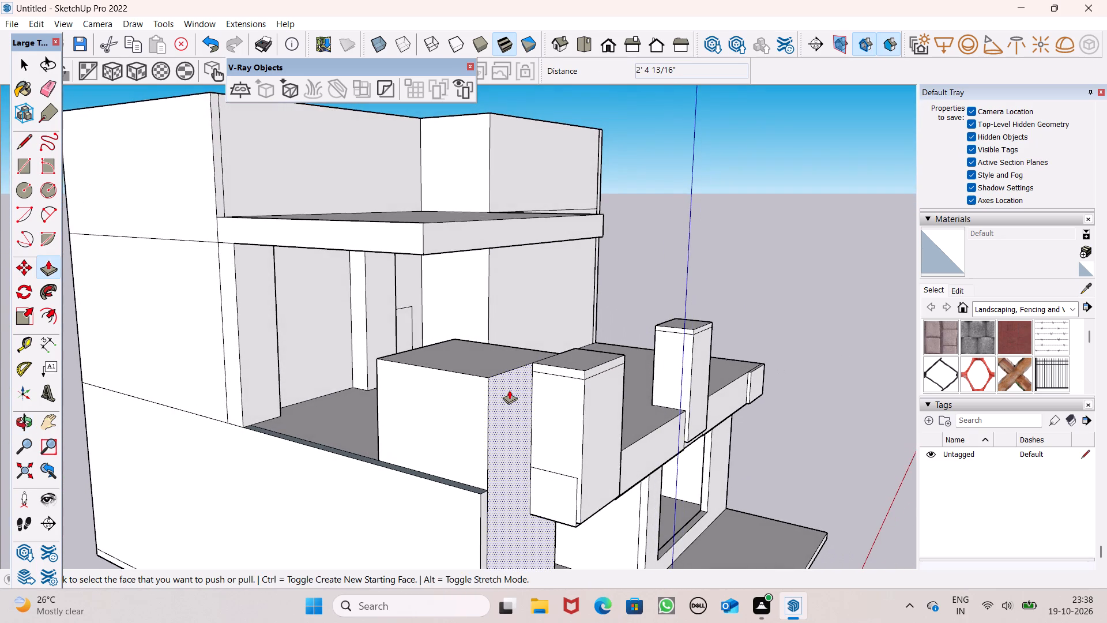
# Pull the large terrace block's top up 4 1/16", and pull a further band about 5 1/2" high above it.
pyautogui.scroll(2, 507, 385)
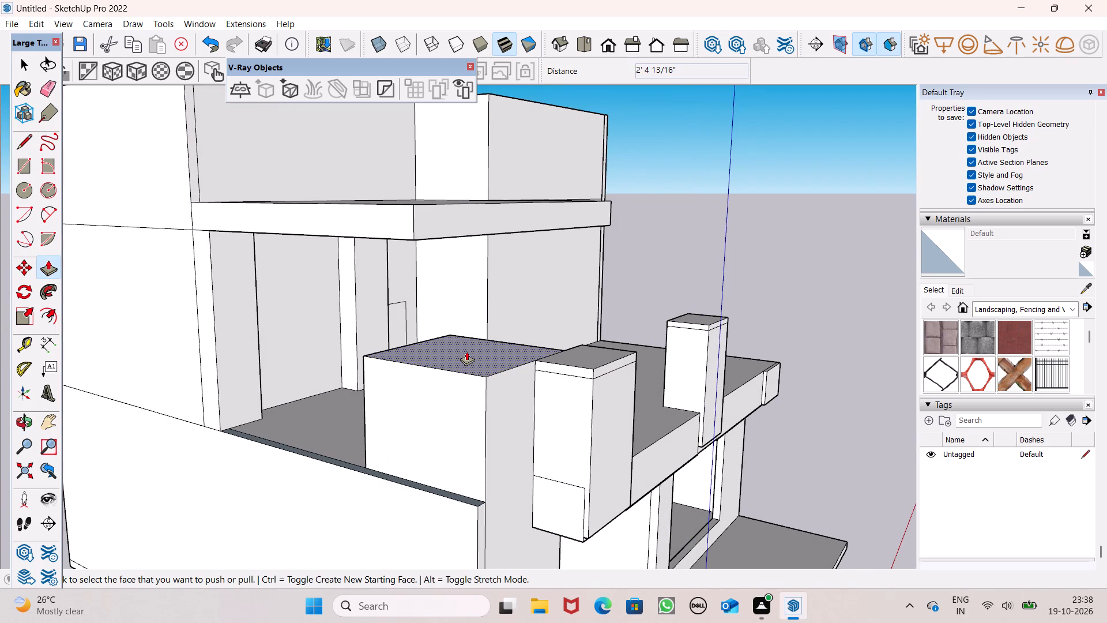
pyautogui.moveTo(461, 356); pyautogui.dragTo(461, 350)
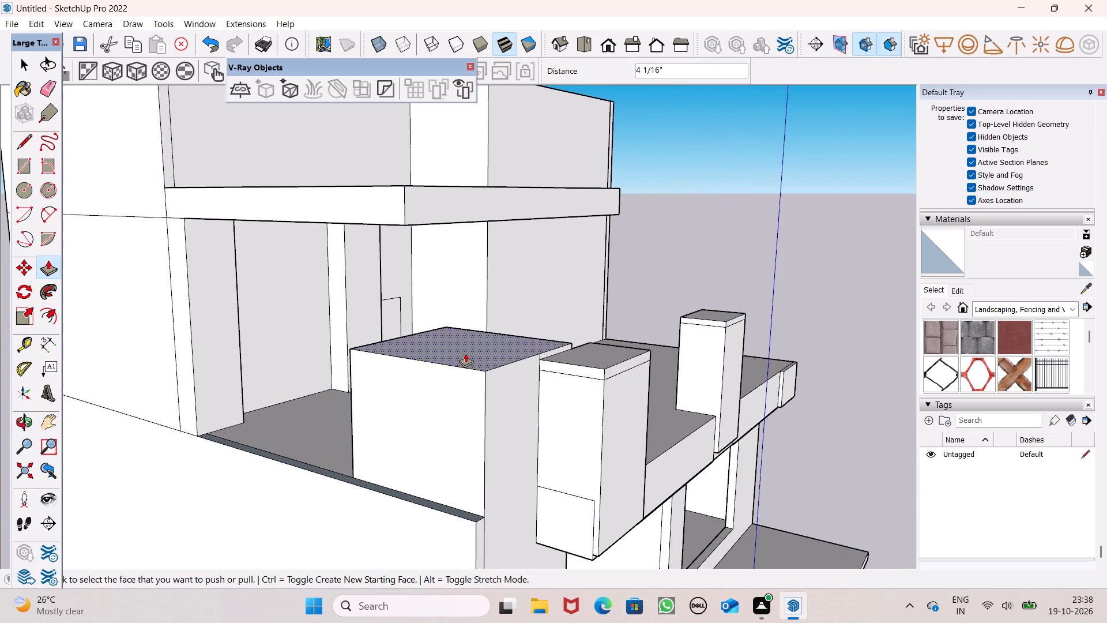
pyautogui.moveTo(468, 355); pyautogui.dragTo(469, 347)
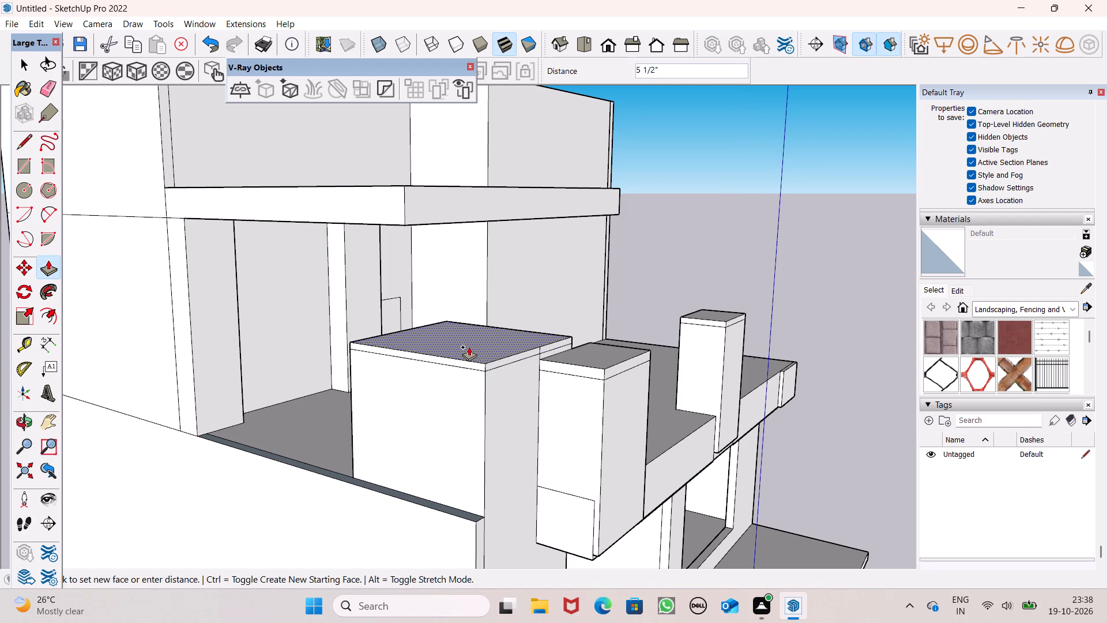
pyautogui.moveTo(469, 347); pyautogui.dragTo(469, 346)
pyautogui.press('2')
pyautogui.hotkey('shift', '"')
pyautogui.press('Return')
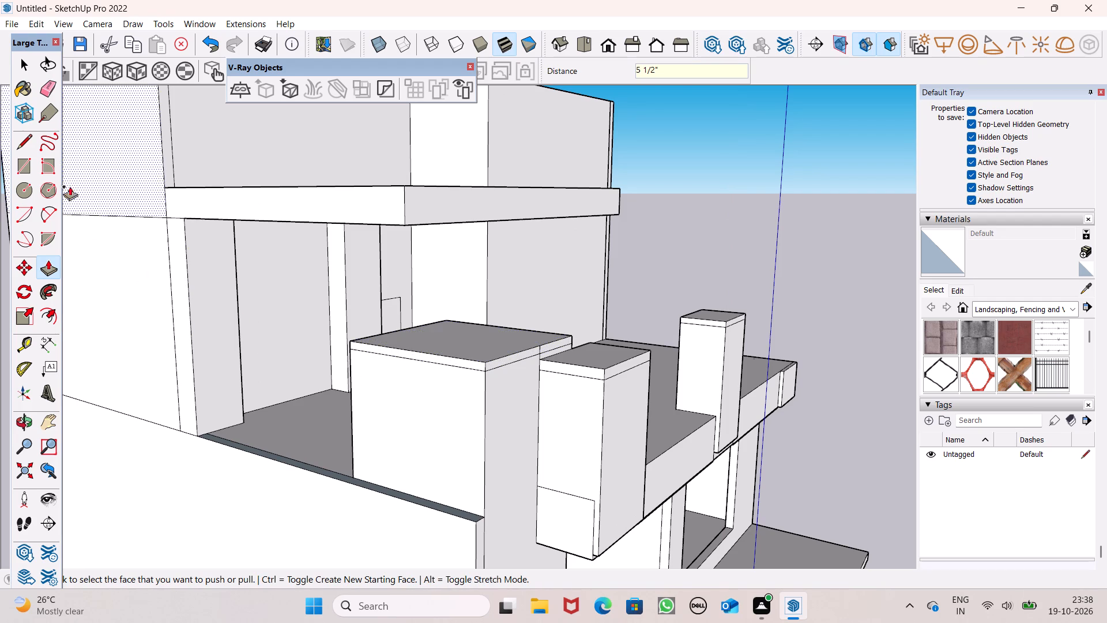
# Erase the short stray edges crossing the new top band on the sides of the large terrace block.
pyautogui.click(57, 85)
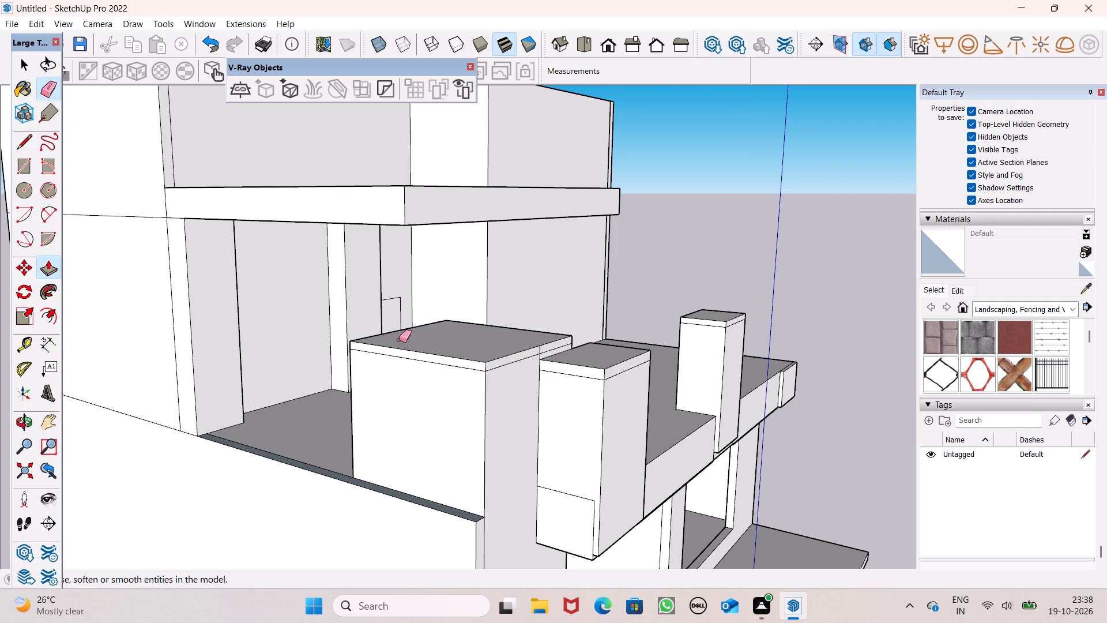
pyautogui.scroll(9, 553, 337)
pyautogui.click(533, 356)
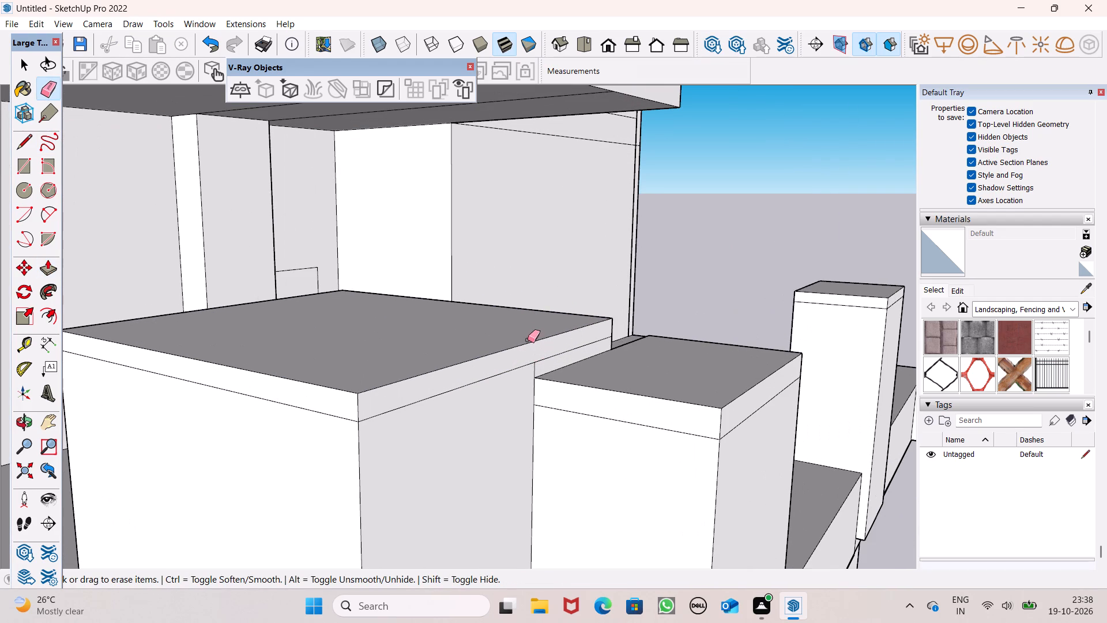
pyautogui.scroll(-3, 420, 298)
pyautogui.moveTo(445, 356); pyautogui.dragTo(33, 349, button='middle')
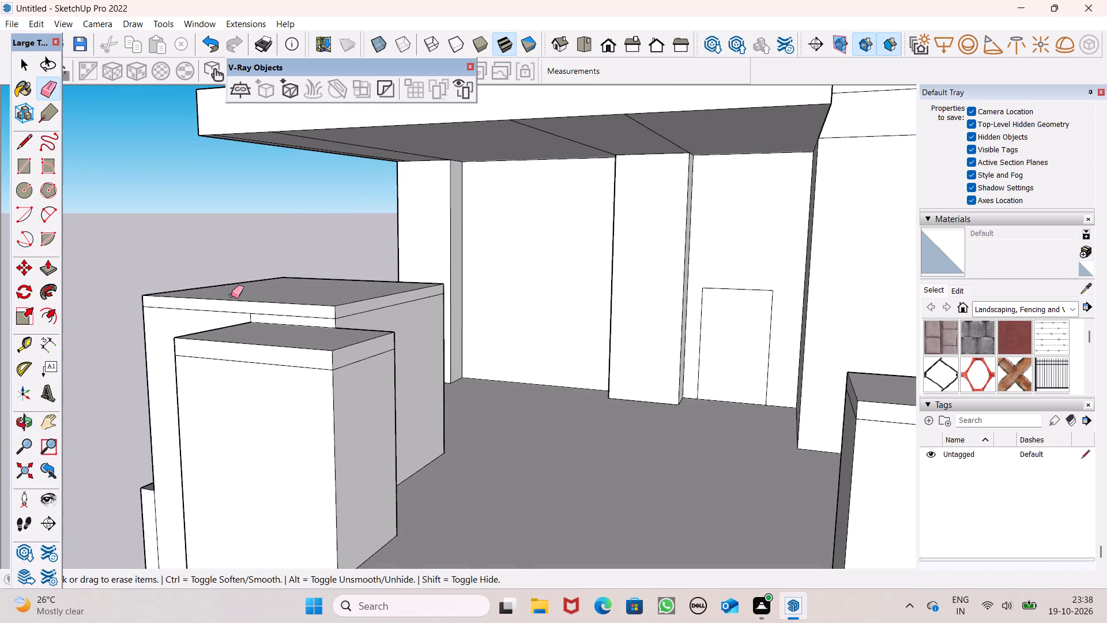
pyautogui.scroll(12, 235, 331)
pyautogui.click(263, 297)
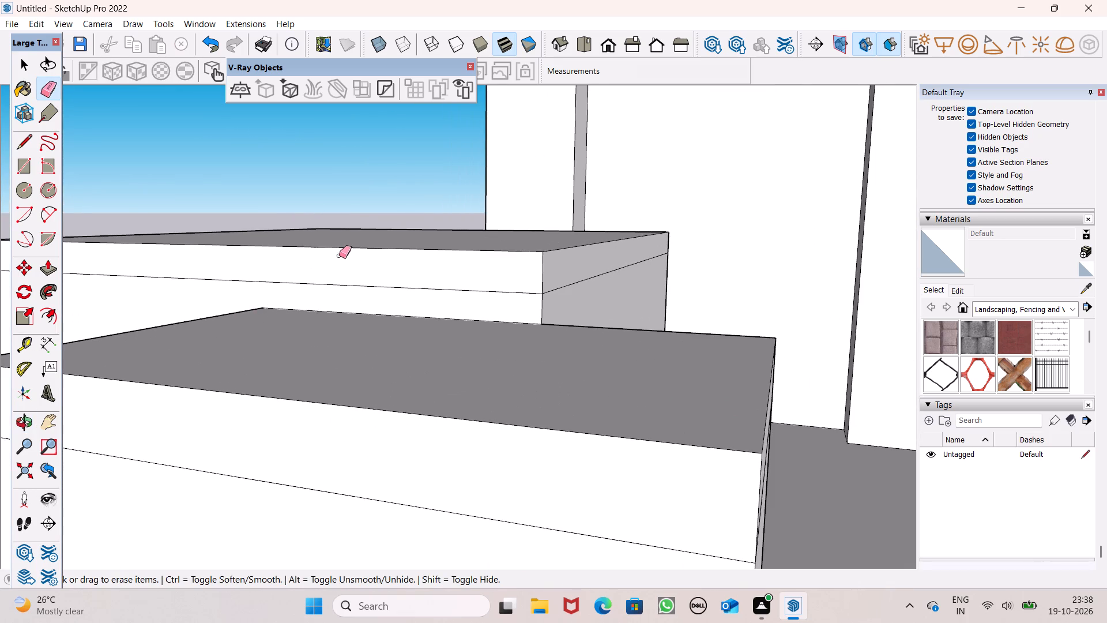
# Examine the canopy, terrace blocks and facade from the front, above and below, dismissing the pop-up notification.
pyautogui.scroll(-8, 340, 255)
pyautogui.moveTo(352, 321); pyautogui.dragTo(439, 315, button='middle')
pyautogui.scroll(-7, 317, 242)
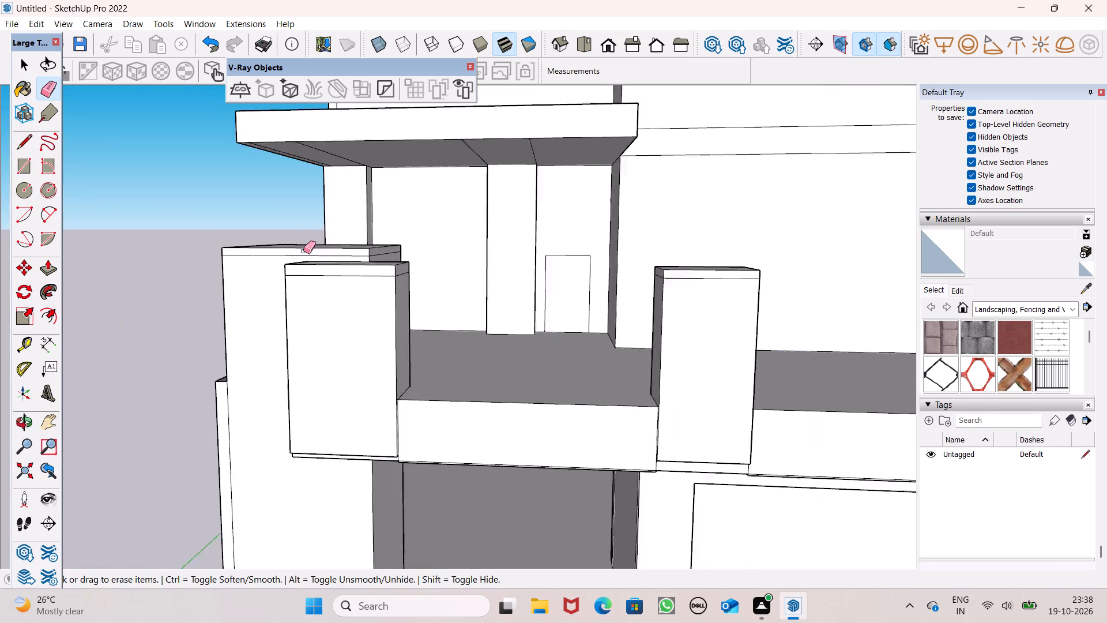
pyautogui.scroll(-1, 303, 251)
pyautogui.scroll(-8, 272, 288)
pyautogui.moveTo(295, 302); pyautogui.dragTo(291, 309, button='middle')
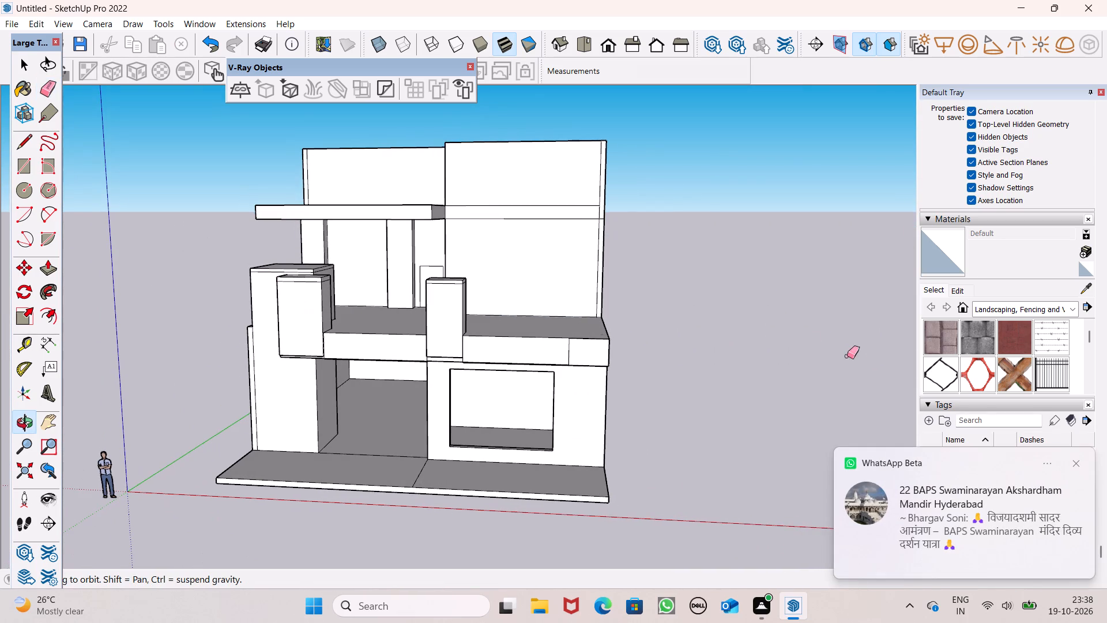
pyautogui.moveTo(928, 404); pyautogui.dragTo(980, 445)
pyautogui.click(1078, 463)
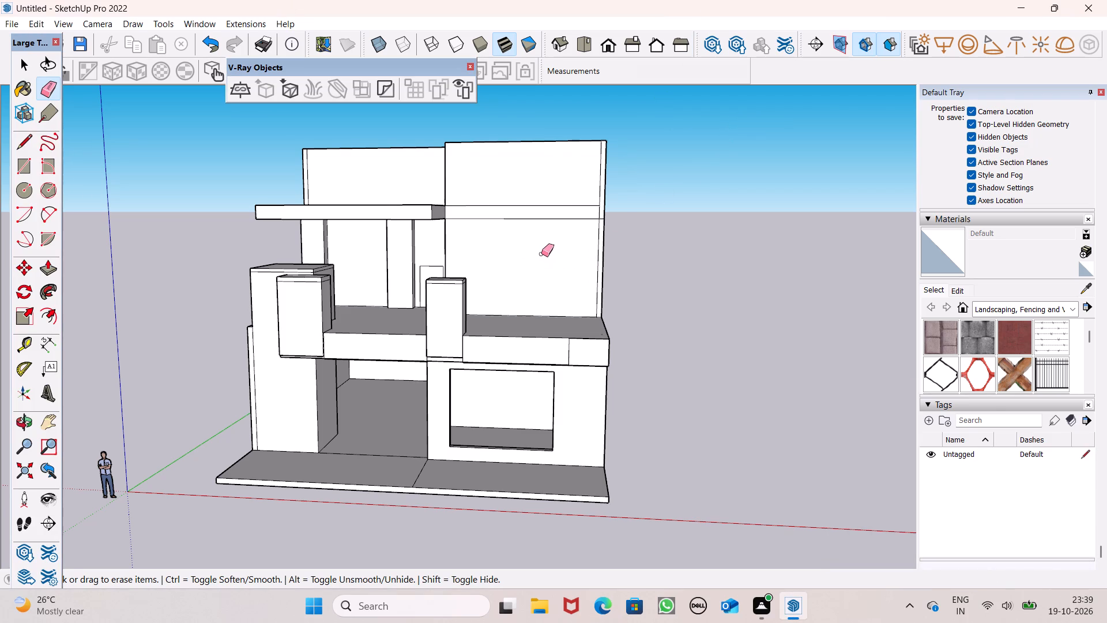
pyautogui.scroll(1, 541, 254)
pyautogui.scroll(-1, 533, 234)
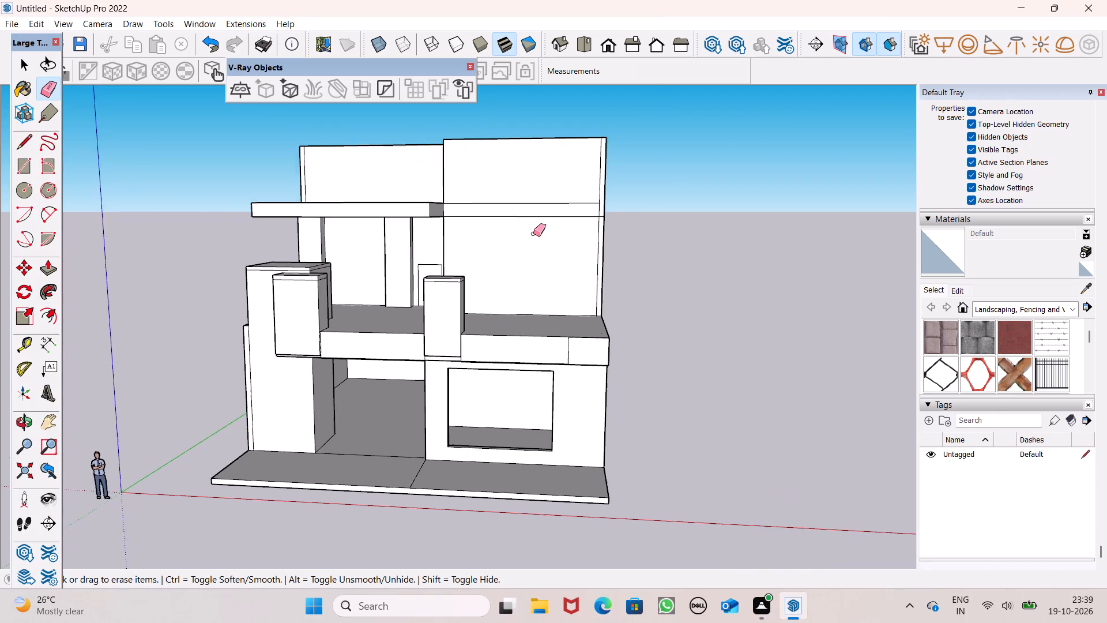
pyautogui.scroll(-1, 533, 234)
pyautogui.moveTo(533, 234); pyautogui.dragTo(529, 253, button='middle')
pyautogui.scroll(-1, 532, 242)
pyautogui.moveTo(513, 253); pyautogui.dragTo(503, 264, button='middle')
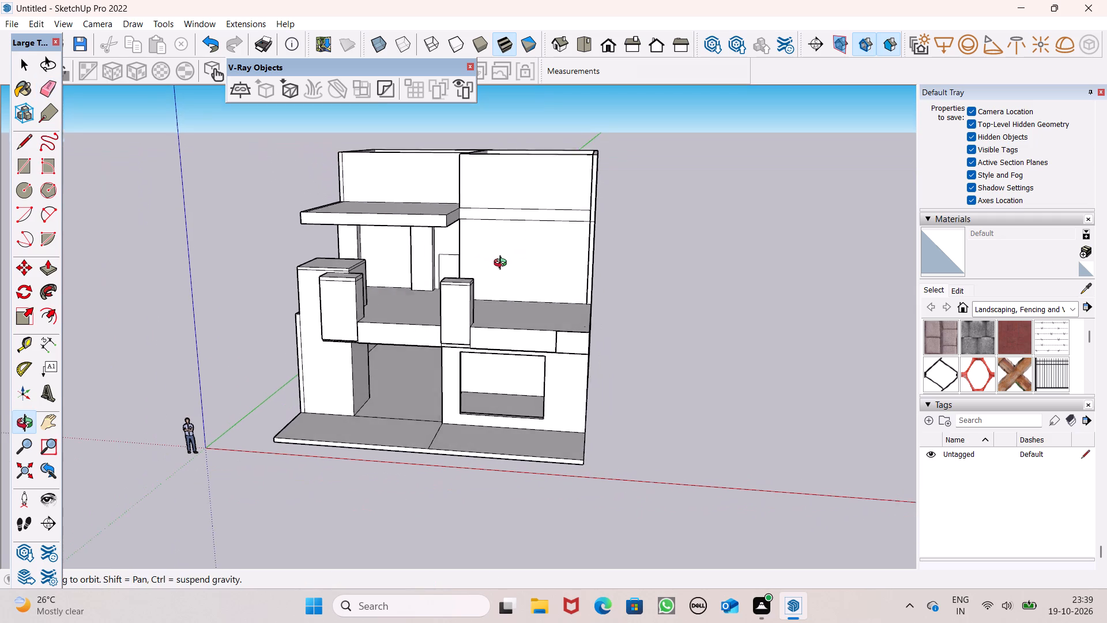
pyautogui.moveTo(503, 264); pyautogui.dragTo(496, 290, button='middle')
pyautogui.scroll(-2, 498, 284)
pyautogui.scroll(4, 436, 261)
pyautogui.moveTo(423, 241); pyautogui.dragTo(446, 283, button='middle')
pyautogui.scroll(1, 421, 219)
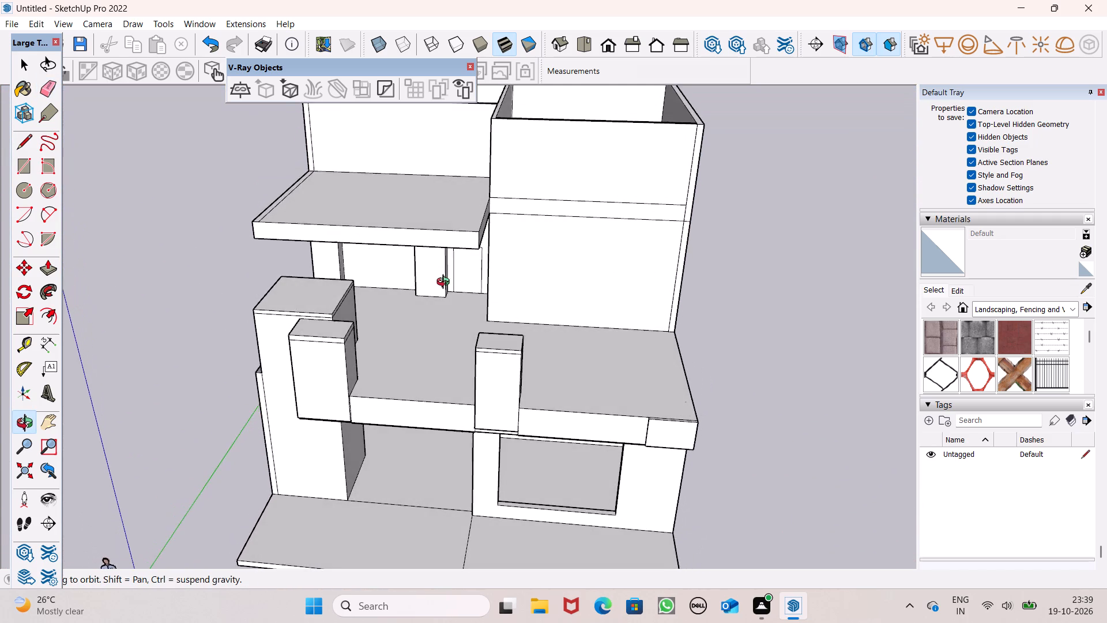
pyautogui.moveTo(446, 283); pyautogui.dragTo(442, 129, button='middle')
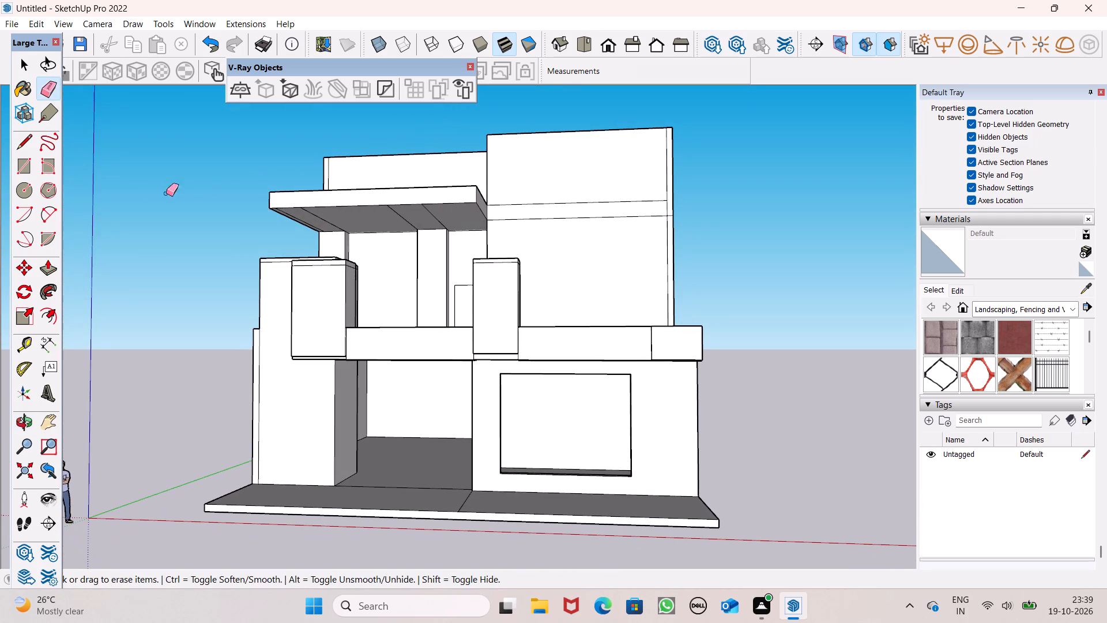
# Erase the line running close to the outer side edge on the canopy's underside.
pyautogui.click(24, 145)
pyautogui.moveTo(145, 202); pyautogui.dragTo(241, 147, button='middle')
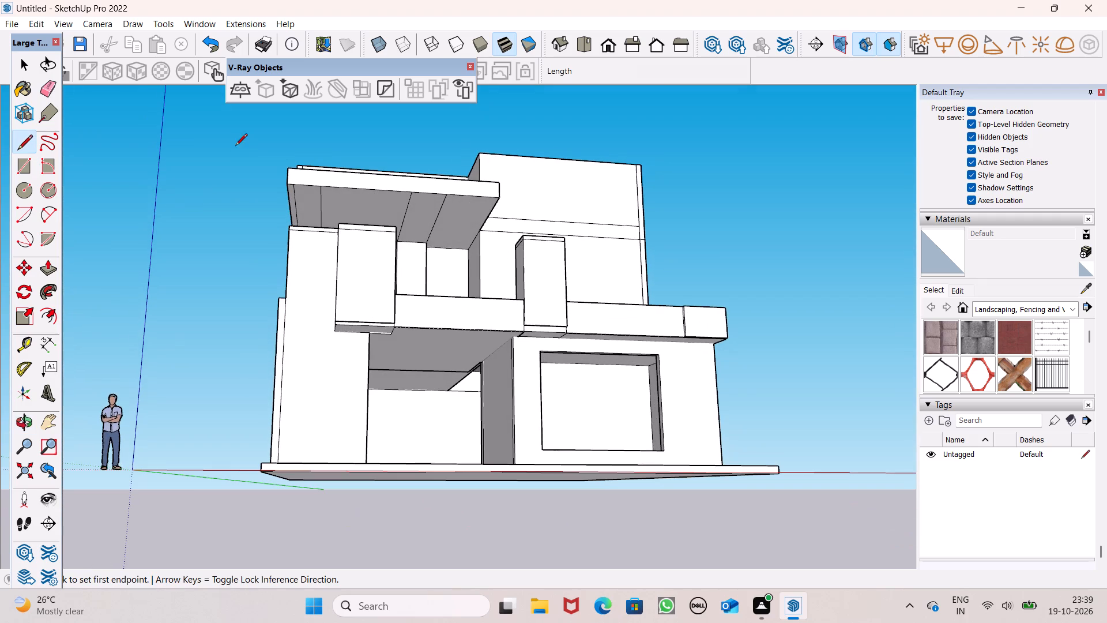
pyautogui.click(50, 96)
pyautogui.scroll(3, 341, 234)
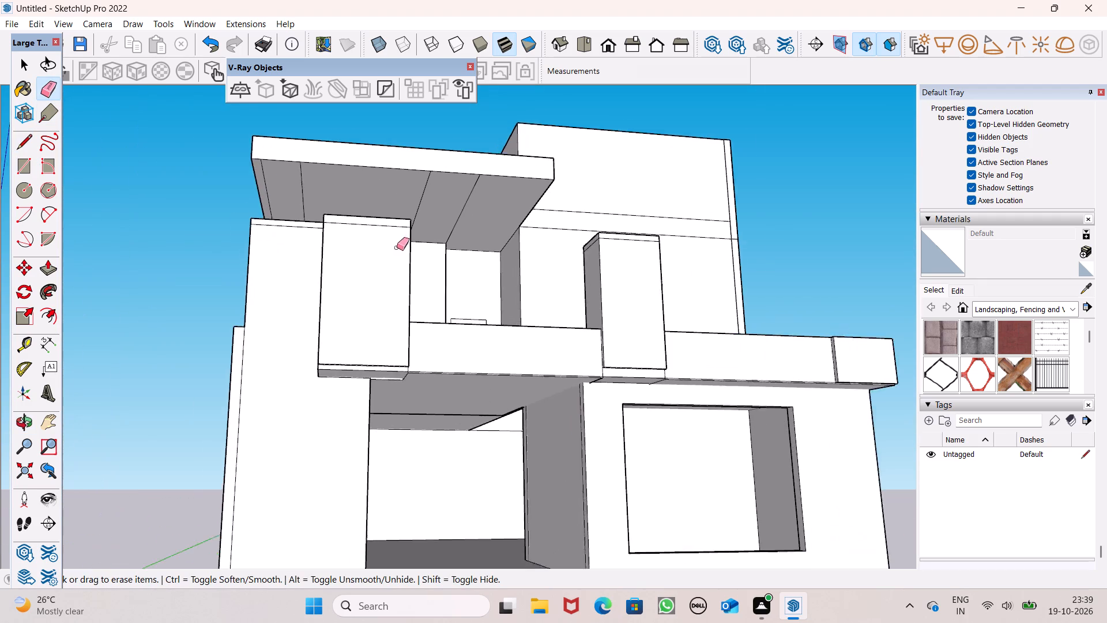
pyautogui.scroll(2, 397, 247)
pyautogui.scroll(4, 250, 176)
pyautogui.moveTo(257, 172); pyautogui.dragTo(251, 174)
# Draw three vertical lines 2' high across the canopy's front face, continuing the three lines on its underside.
pyautogui.scroll(-2, 302, 200)
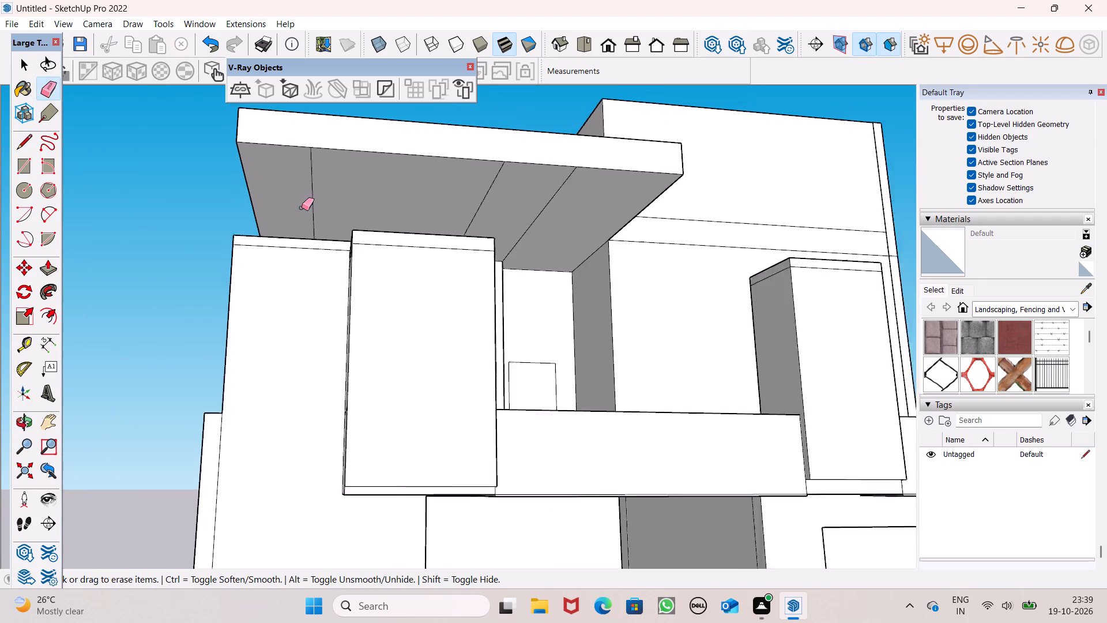
pyautogui.scroll(-3, 302, 208)
pyautogui.moveTo(323, 233); pyautogui.dragTo(303, 289, button='middle')
pyautogui.click(22, 142)
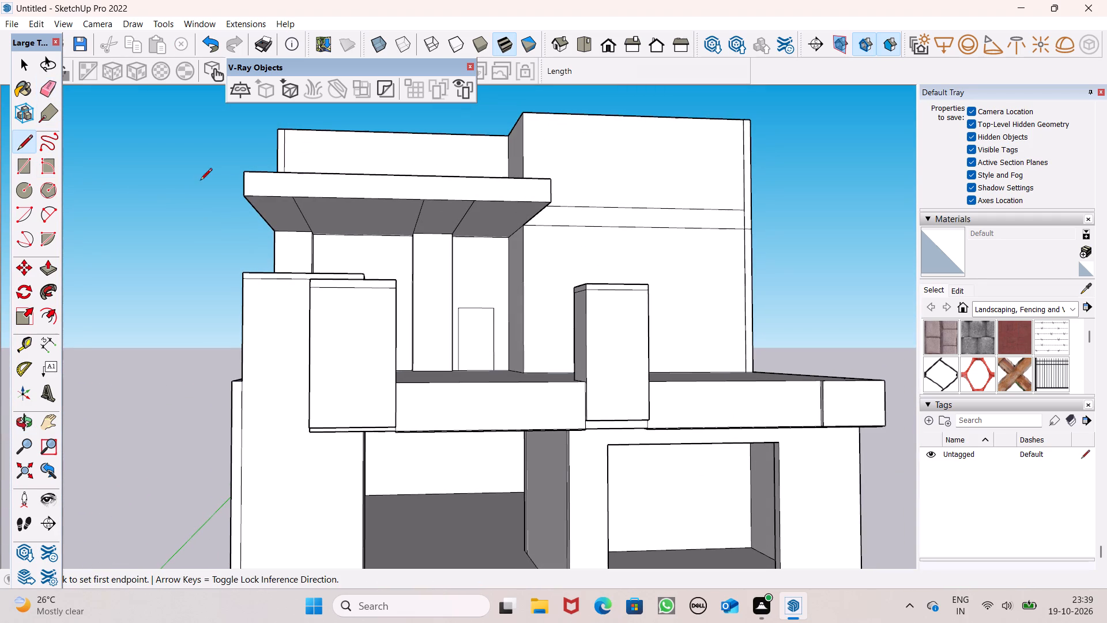
pyautogui.click(294, 196)
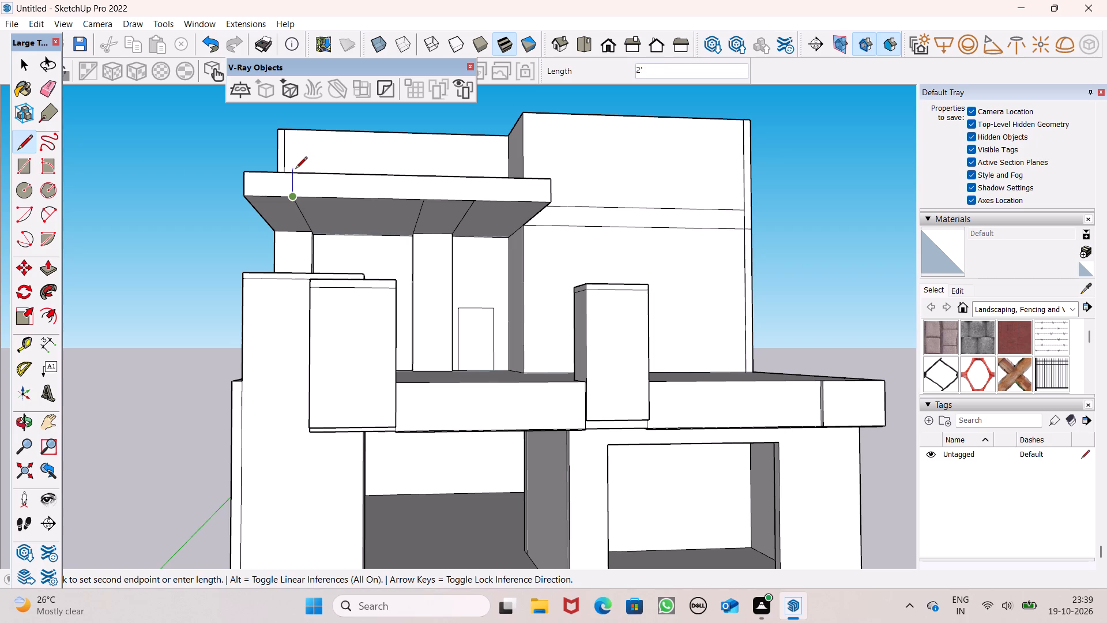
pyautogui.click(294, 172)
pyautogui.click(421, 204)
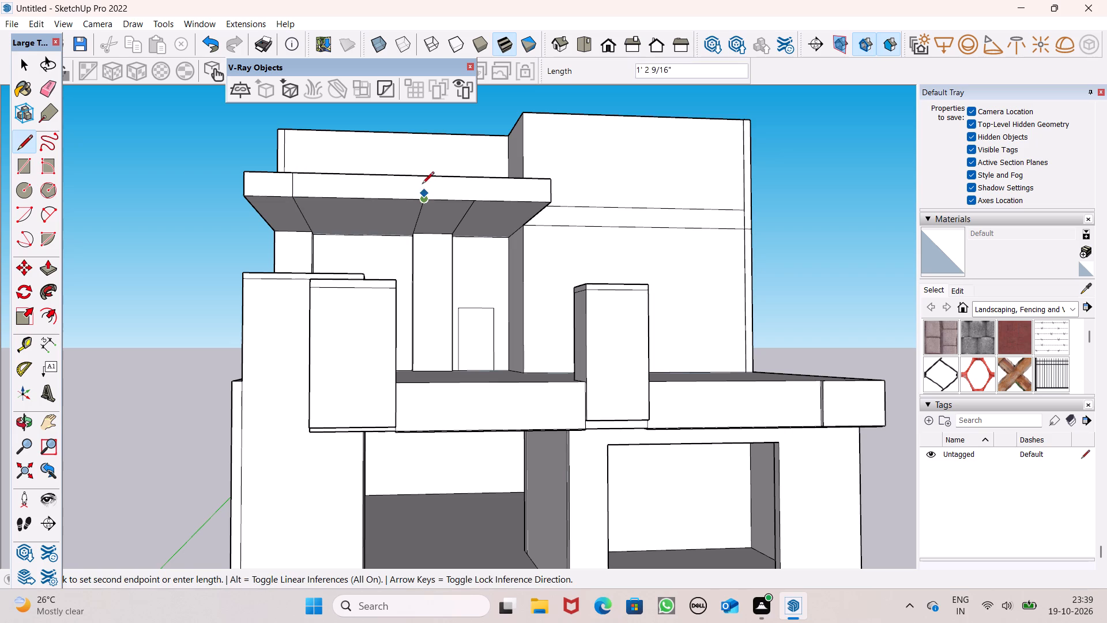
pyautogui.click(421, 181)
pyautogui.click(476, 205)
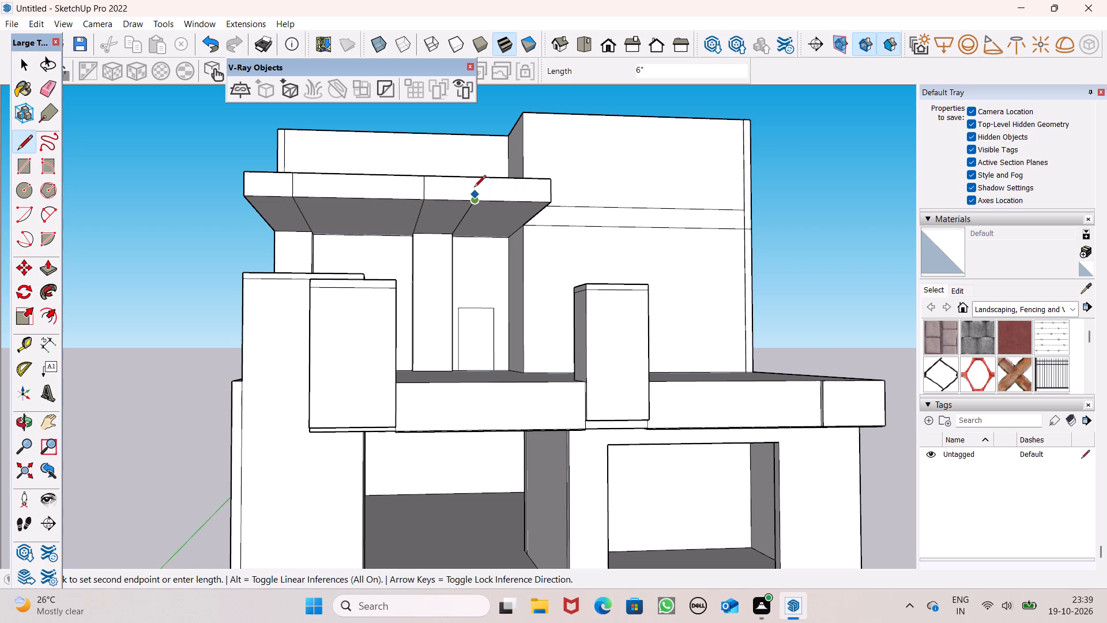
pyautogui.click(473, 179)
# Draw three 21' 1 3/4" lines across the canopy's top, from the front face's vertical lines back to the wall.
pyautogui.moveTo(499, 212); pyautogui.dragTo(504, 327, button='middle')
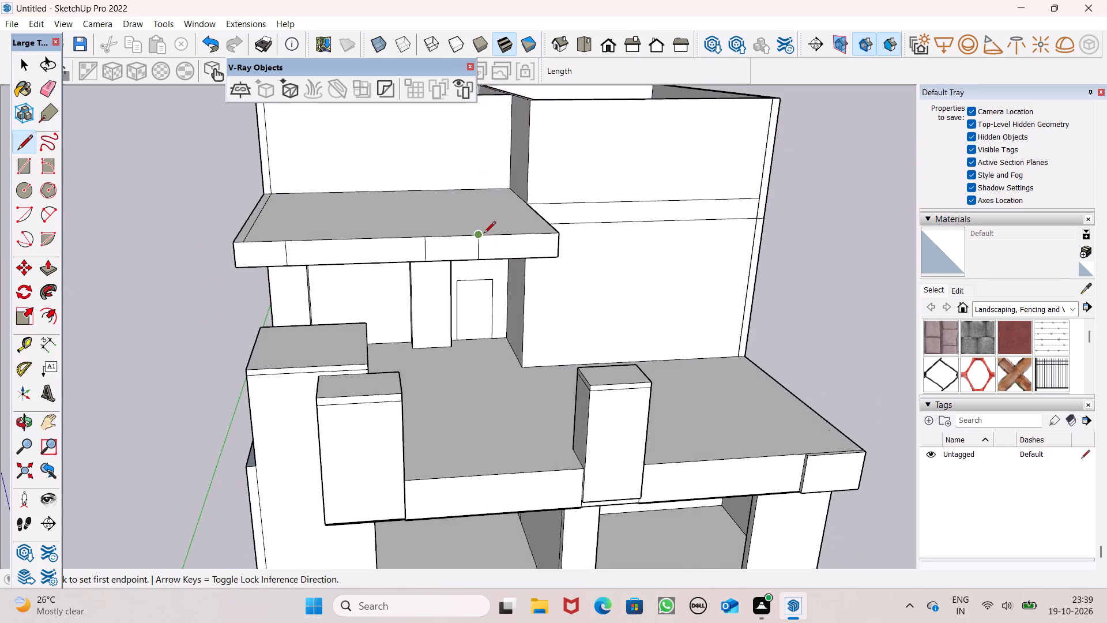
pyautogui.scroll(-3, 483, 232)
pyautogui.moveTo(485, 253); pyautogui.dragTo(475, 323, button='middle')
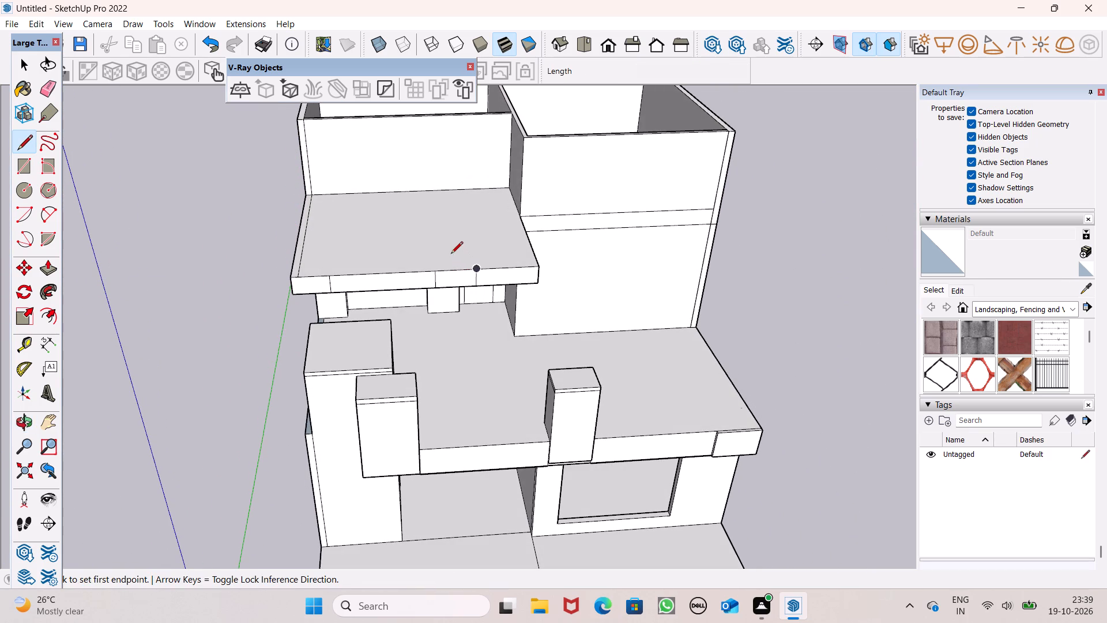
pyautogui.scroll(-1, 451, 254)
pyautogui.moveTo(447, 251); pyautogui.dragTo(429, 302, button='middle')
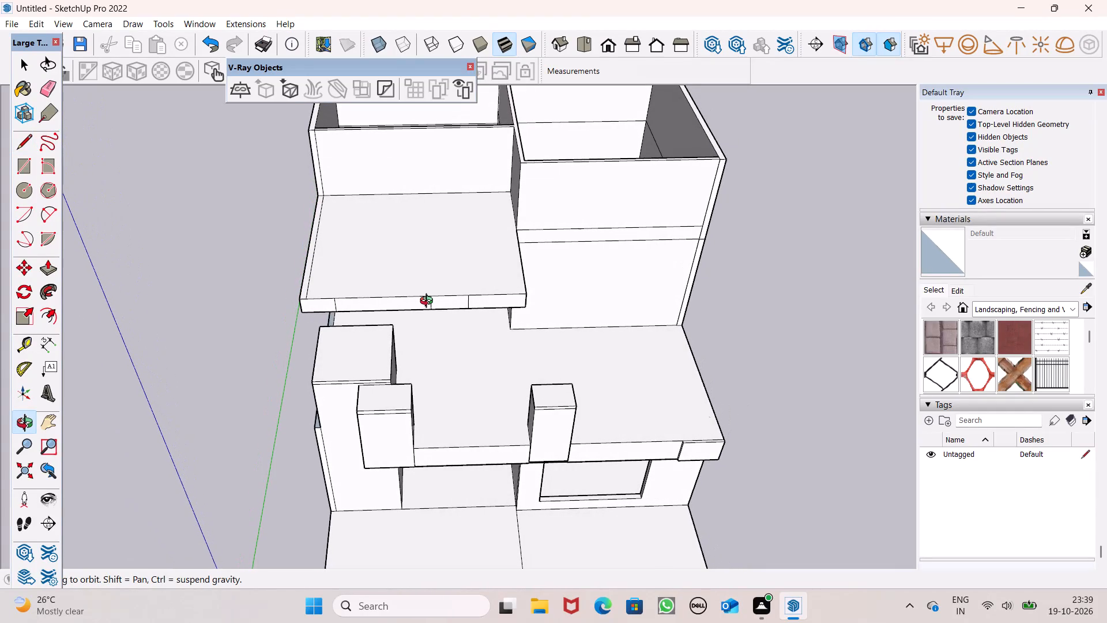
pyautogui.moveTo(429, 302); pyautogui.dragTo(416, 317, button='middle')
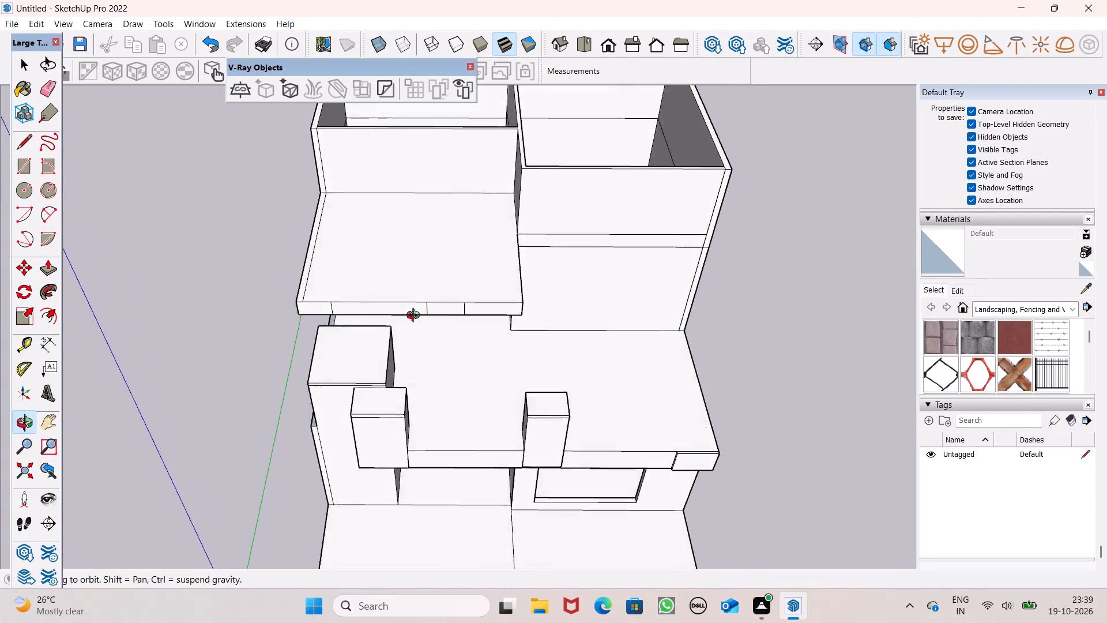
pyautogui.moveTo(416, 317); pyautogui.dragTo(389, 315, button='middle')
pyautogui.scroll(-1, 373, 283)
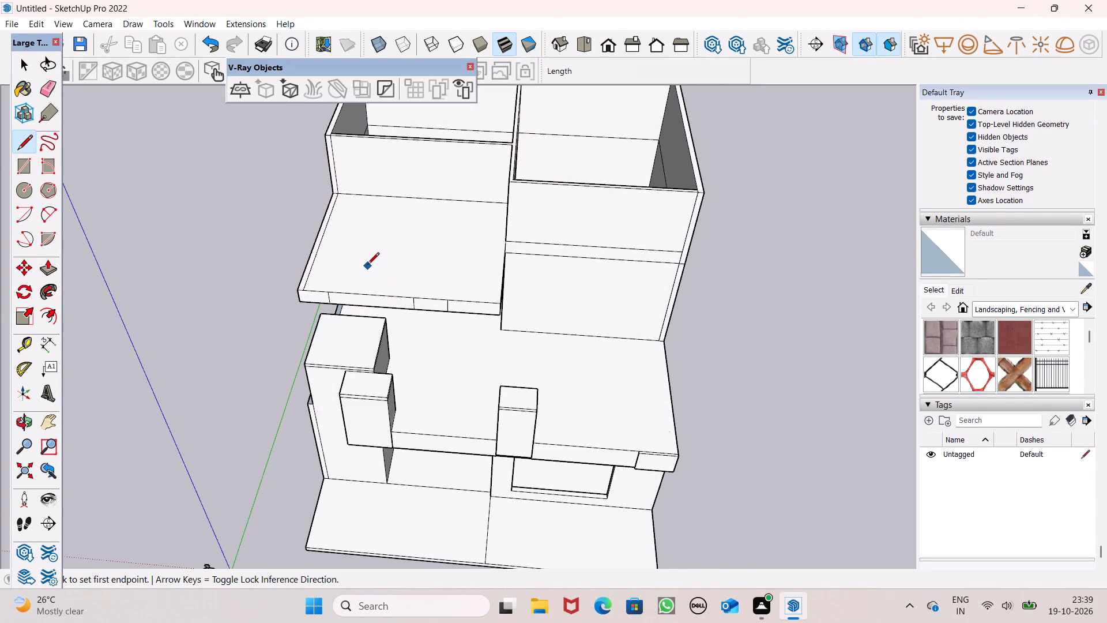
pyautogui.moveTo(389, 275); pyautogui.dragTo(389, 302, button='middle')
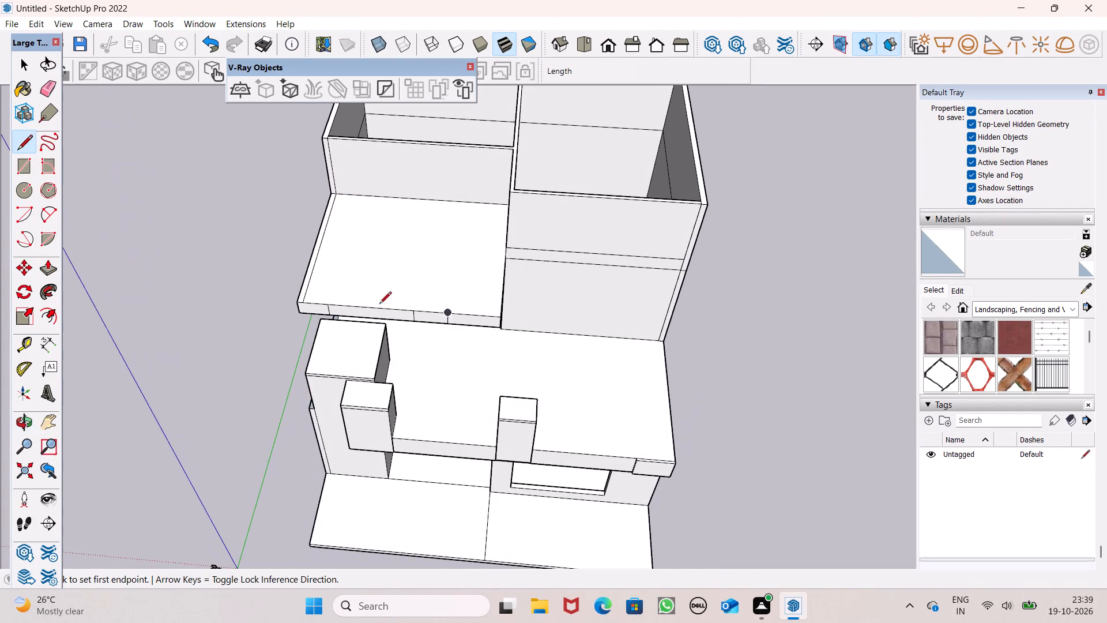
pyautogui.moveTo(332, 302); pyautogui.dragTo(332, 292)
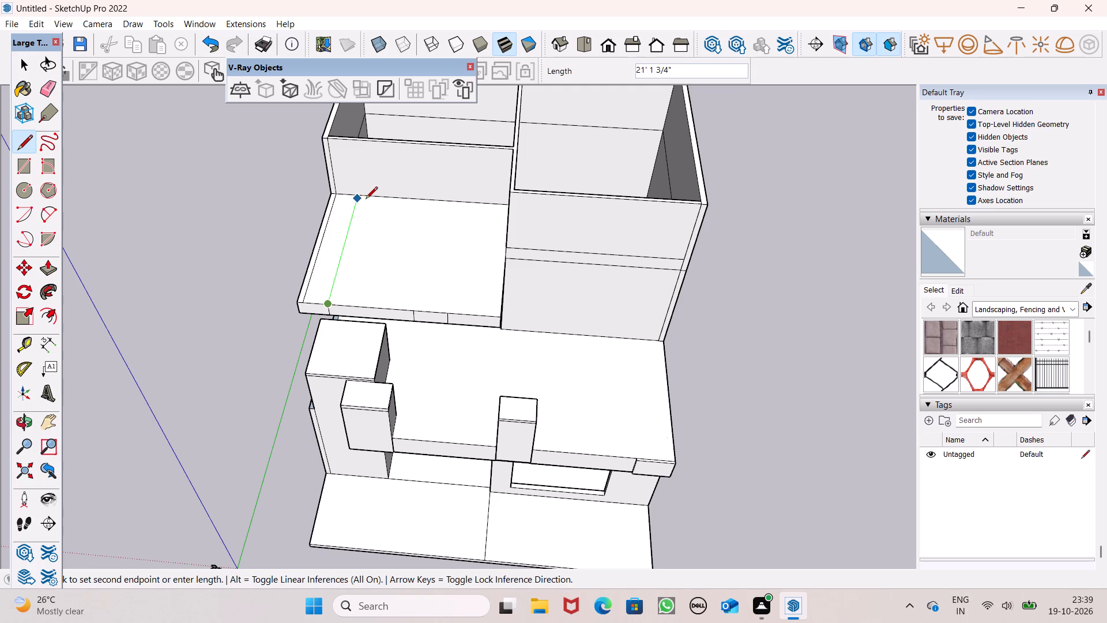
pyautogui.click(366, 200)
pyautogui.moveTo(415, 309); pyautogui.dragTo(419, 276)
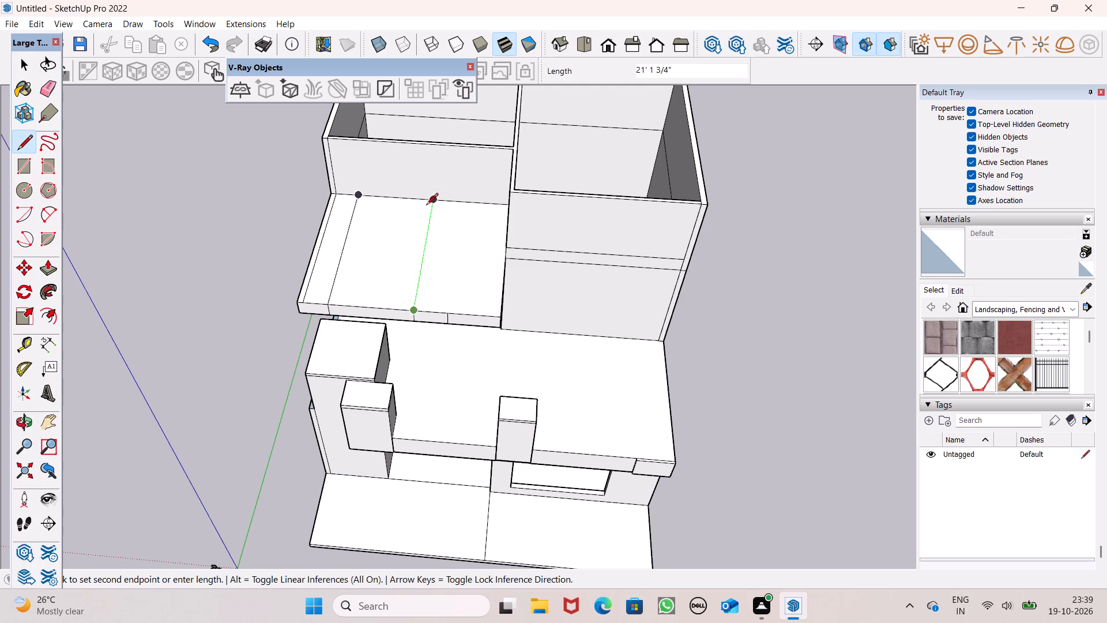
pyautogui.click(426, 203)
pyautogui.moveTo(449, 311); pyautogui.dragTo(450, 292)
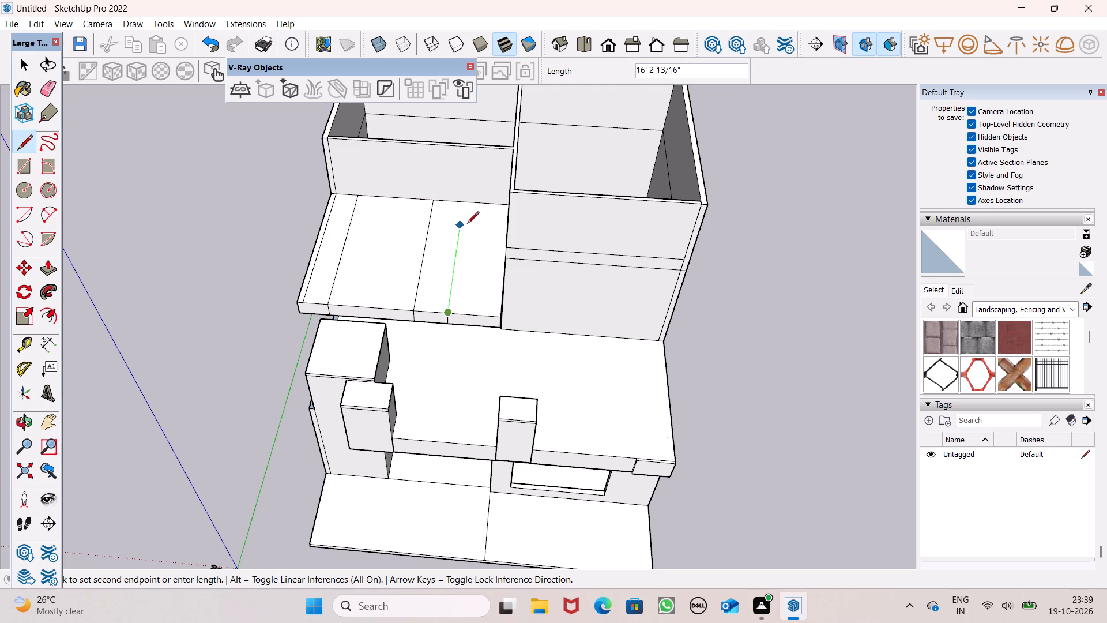
pyautogui.click(467, 206)
# Erase the line running close to the outer side edge on the canopy's top.
pyautogui.click(56, 100)
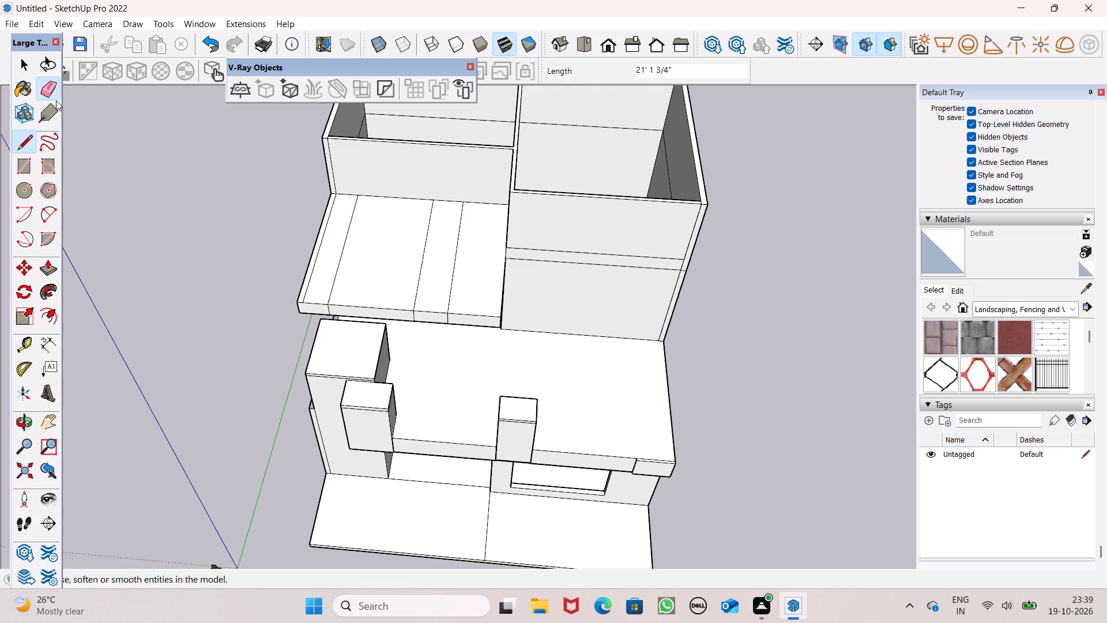
pyautogui.click(317, 260)
pyautogui.scroll(-3, 320, 245)
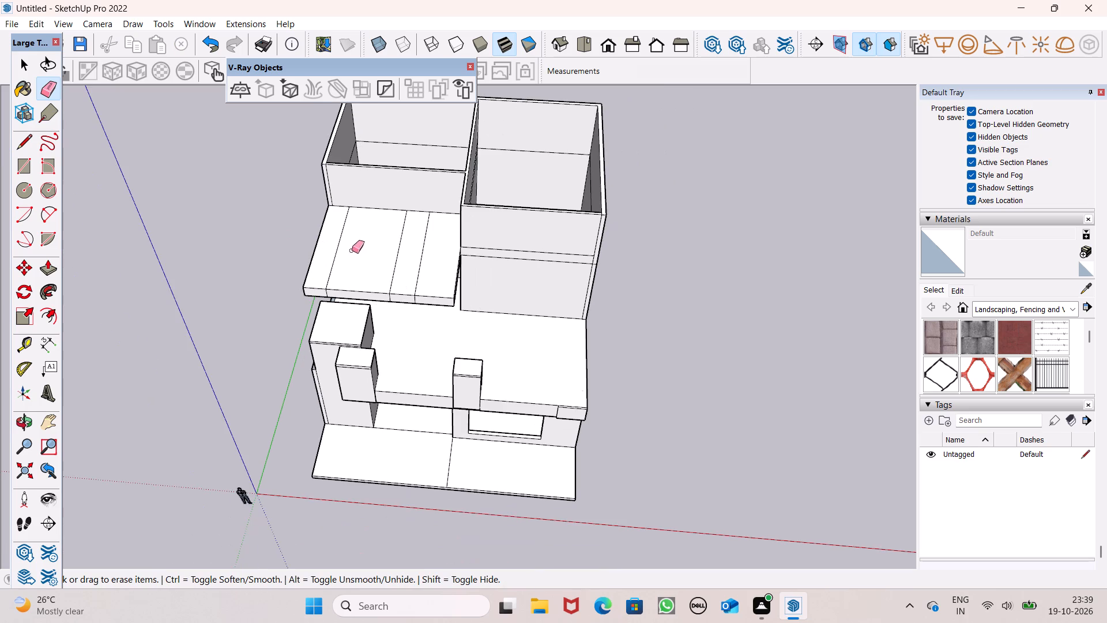
pyautogui.moveTo(366, 250); pyautogui.dragTo(408, 257, button='middle')
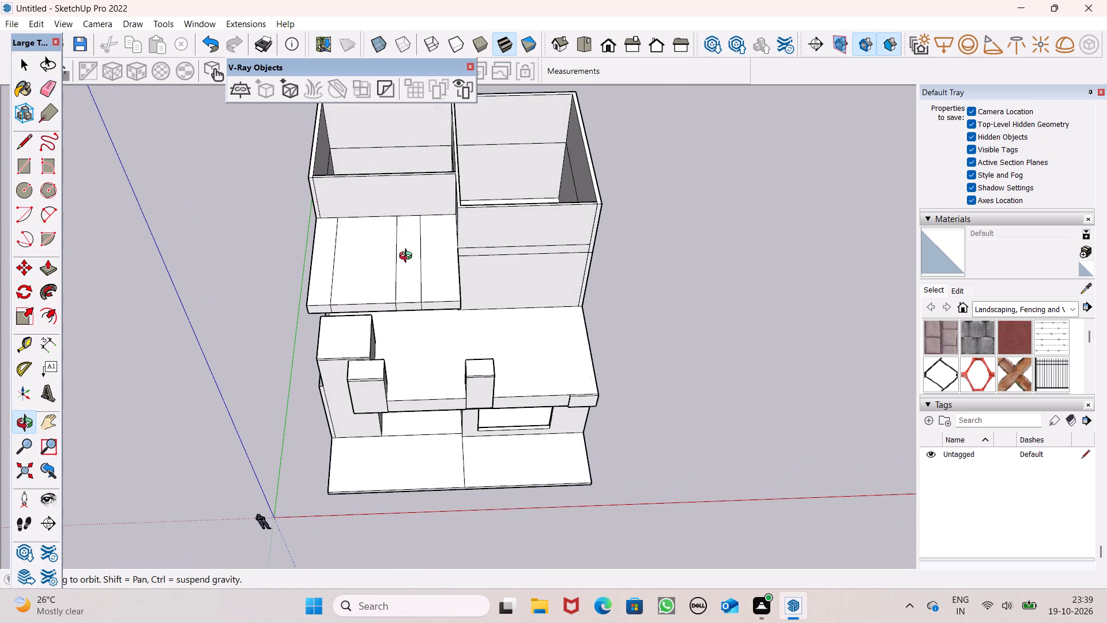
pyautogui.moveTo(408, 257); pyautogui.dragTo(409, 267, button='middle')
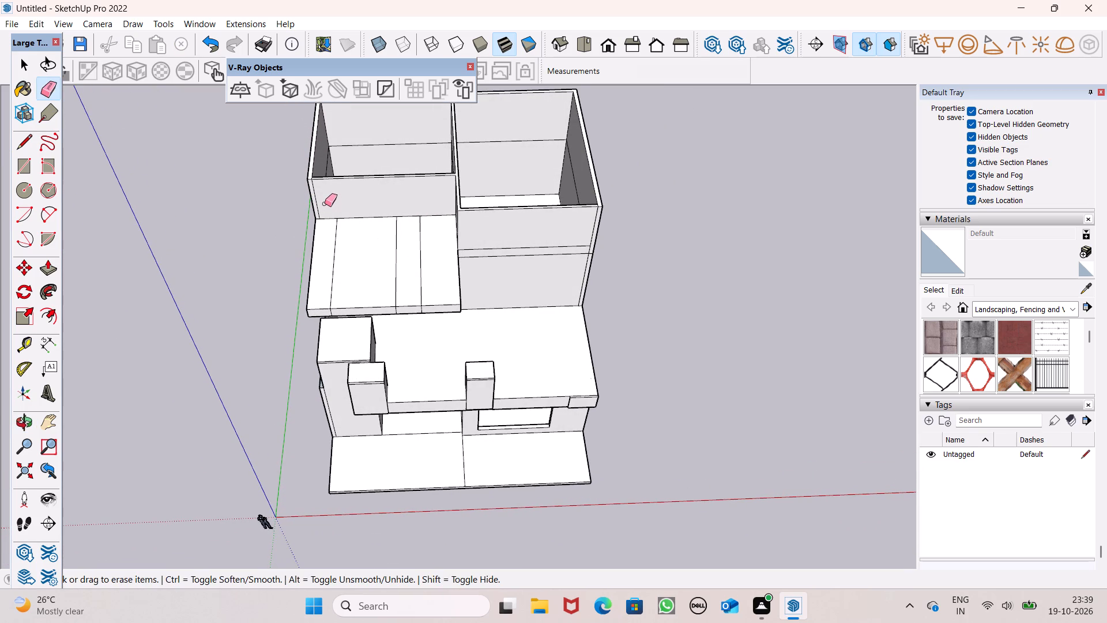
# Draw a line about 19' 1" long across the canopy's top near the wall, from the outer edge to the third dividing line.
pyautogui.scroll(8, 316, 188)
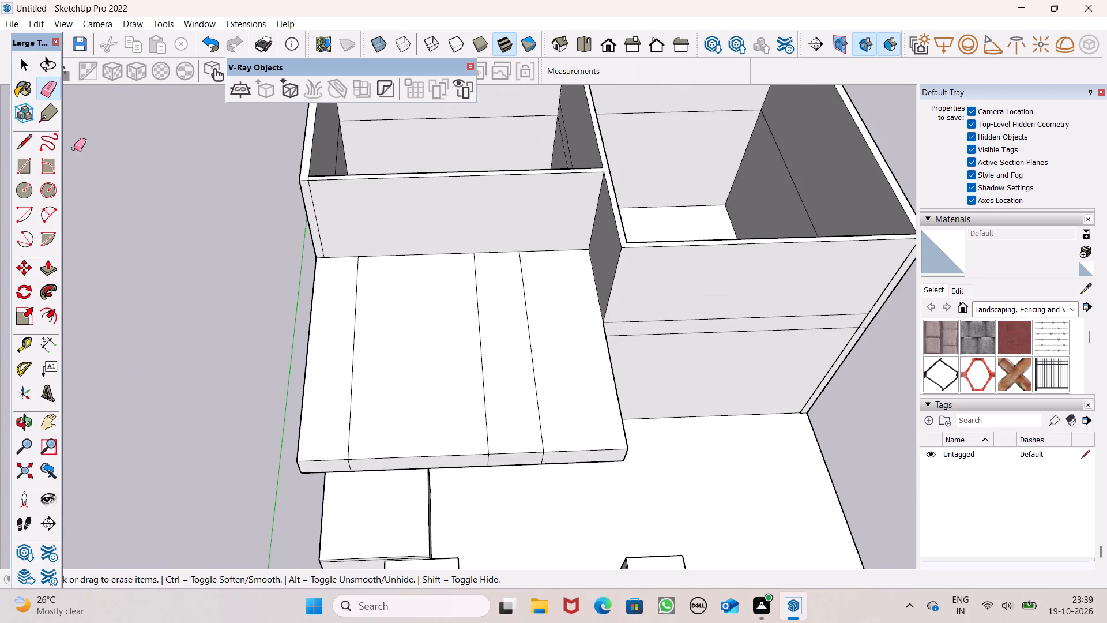
pyautogui.click(21, 147)
pyautogui.scroll(2, 388, 239)
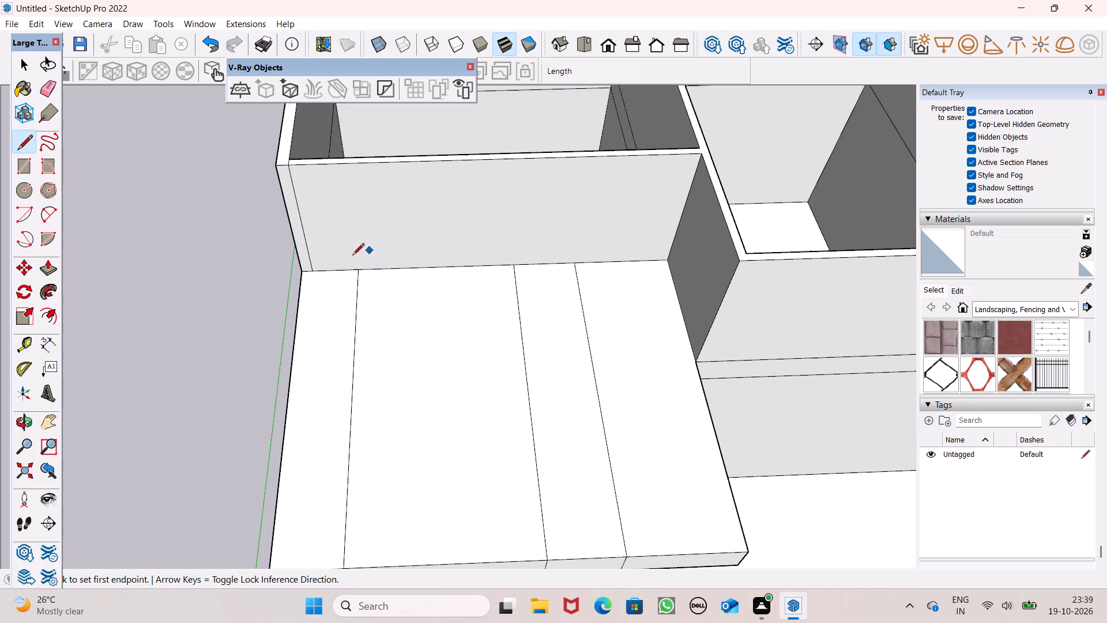
pyautogui.click(301, 296)
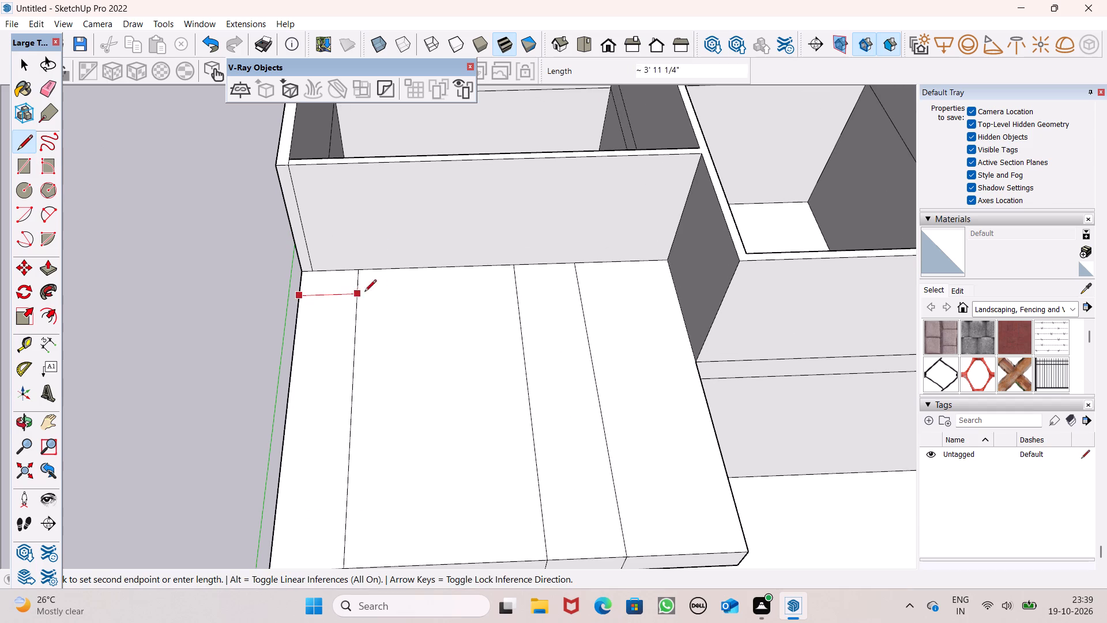
pyautogui.click(578, 287)
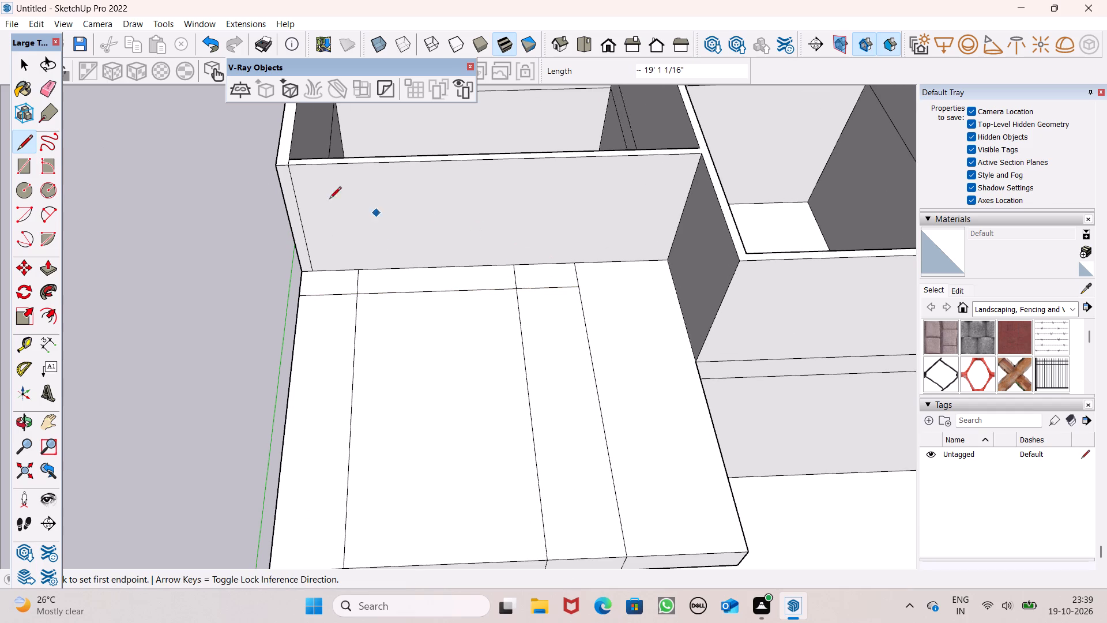
# Erase the middle segment of the new cross line, between the first and second dividing lines on the canopy's top.
pyautogui.click(40, 92)
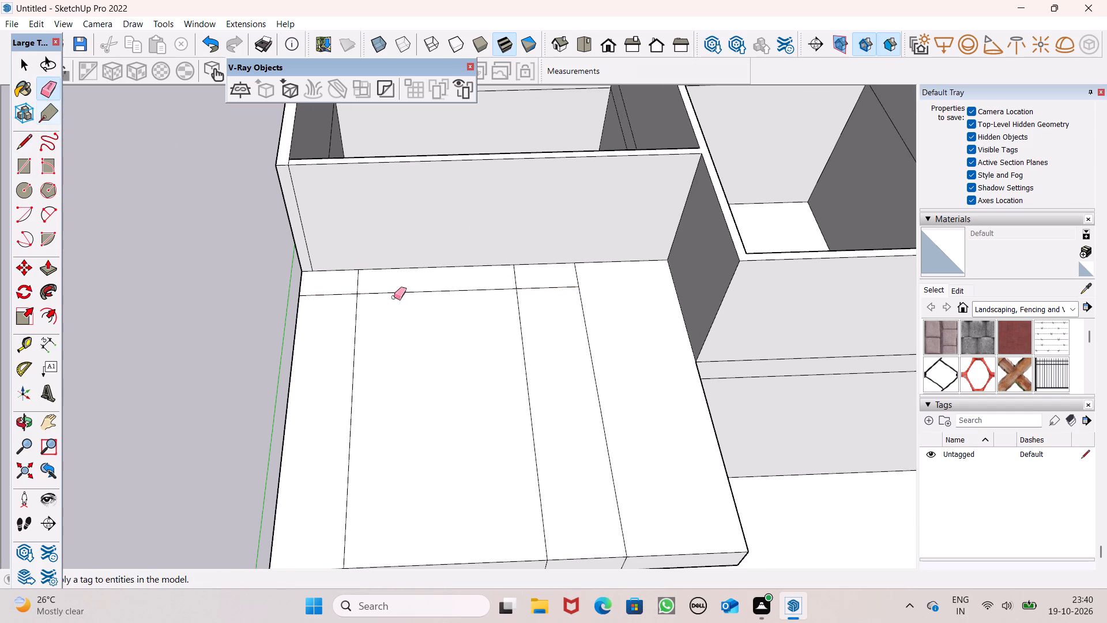
pyautogui.moveTo(406, 281); pyautogui.dragTo(407, 296)
# Erase the three vertical dividing lines on the canopy's front face.
pyautogui.scroll(-5, 394, 239)
pyautogui.moveTo(364, 292); pyautogui.dragTo(375, 156, button='middle')
pyautogui.scroll(5, 402, 325)
pyautogui.click(352, 341)
pyautogui.click(553, 337)
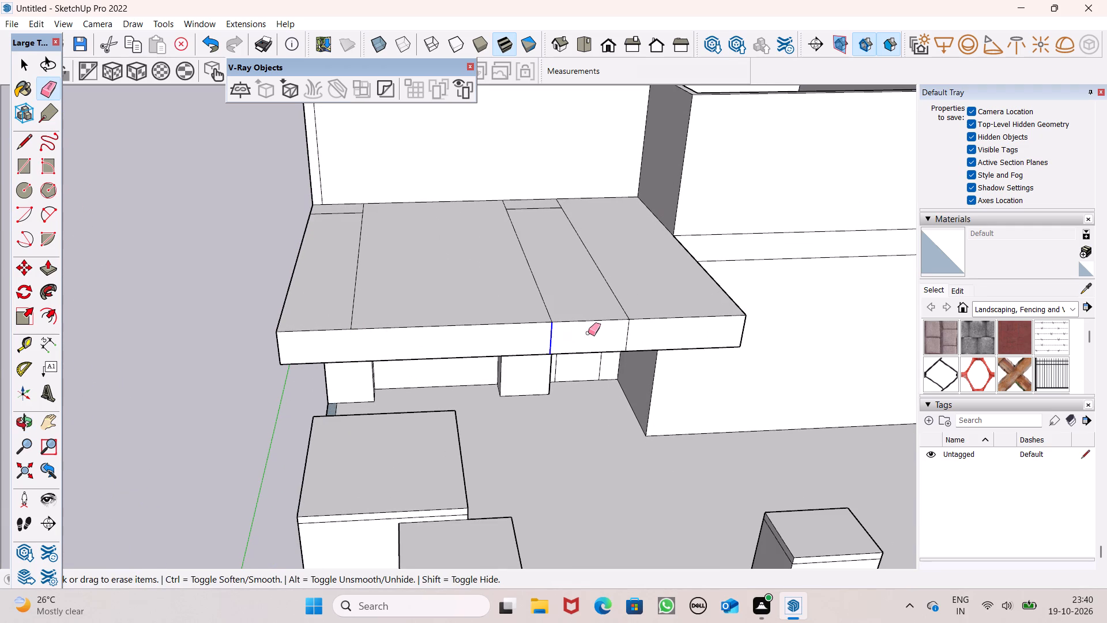
pyautogui.moveTo(643, 329); pyautogui.dragTo(630, 330)
# Erase the three long dividing lines on the canopy's top, keeping the two small rectangles against the wall.
pyautogui.scroll(-5, 555, 276)
pyautogui.moveTo(539, 311); pyautogui.dragTo(516, 111, button='middle')
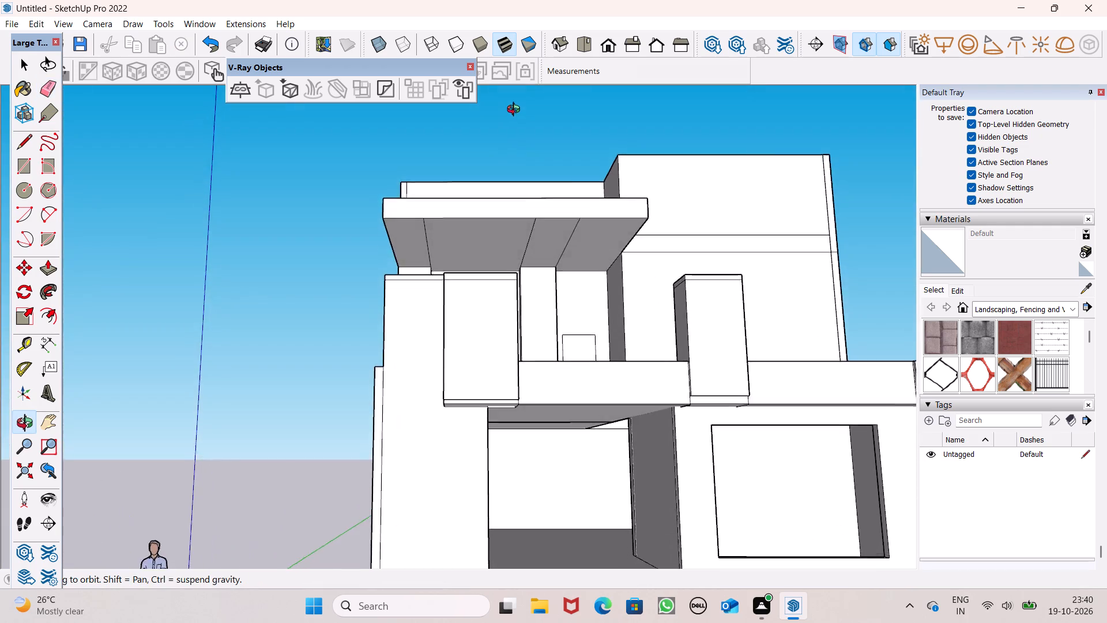
pyautogui.moveTo(516, 111); pyautogui.dragTo(542, 394, button='middle')
pyautogui.moveTo(423, 291); pyautogui.dragTo(600, 306)
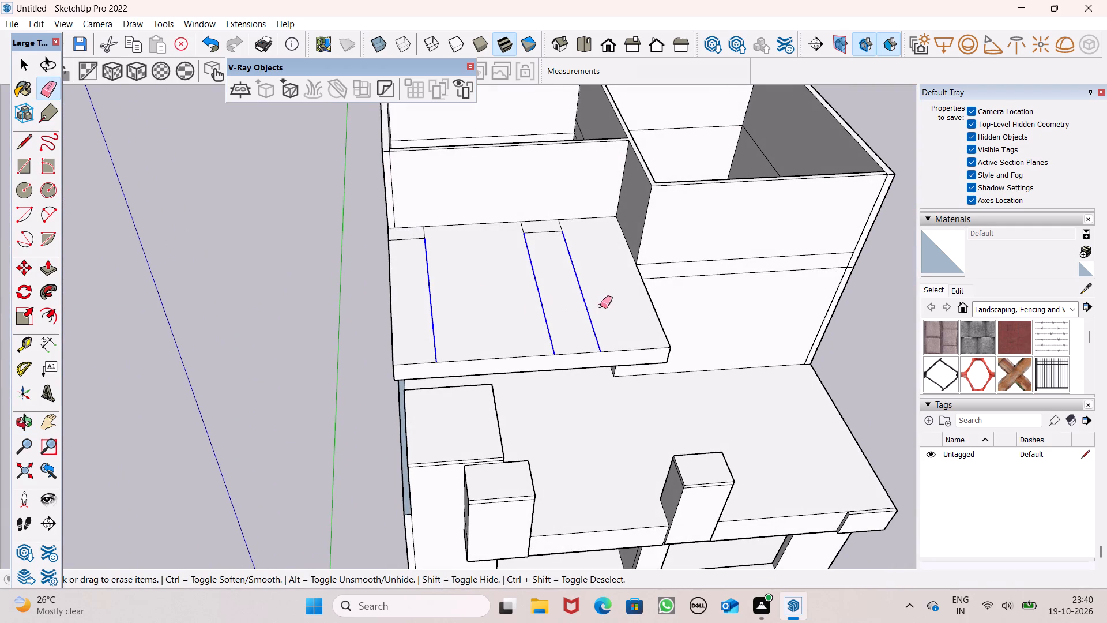
pyautogui.moveTo(600, 306); pyautogui.dragTo(601, 306)
pyautogui.scroll(-3, 483, 292)
pyautogui.press('space')
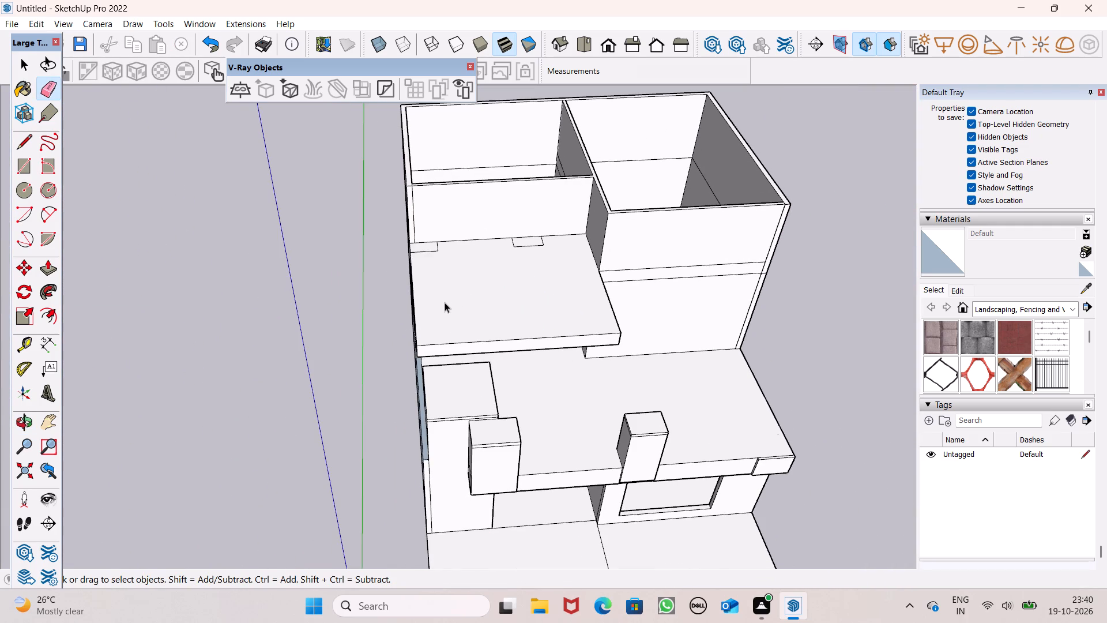
# Erase the three dividing lines on the canopy's underside.
pyautogui.moveTo(435, 336); pyautogui.dragTo(383, 141, button='middle')
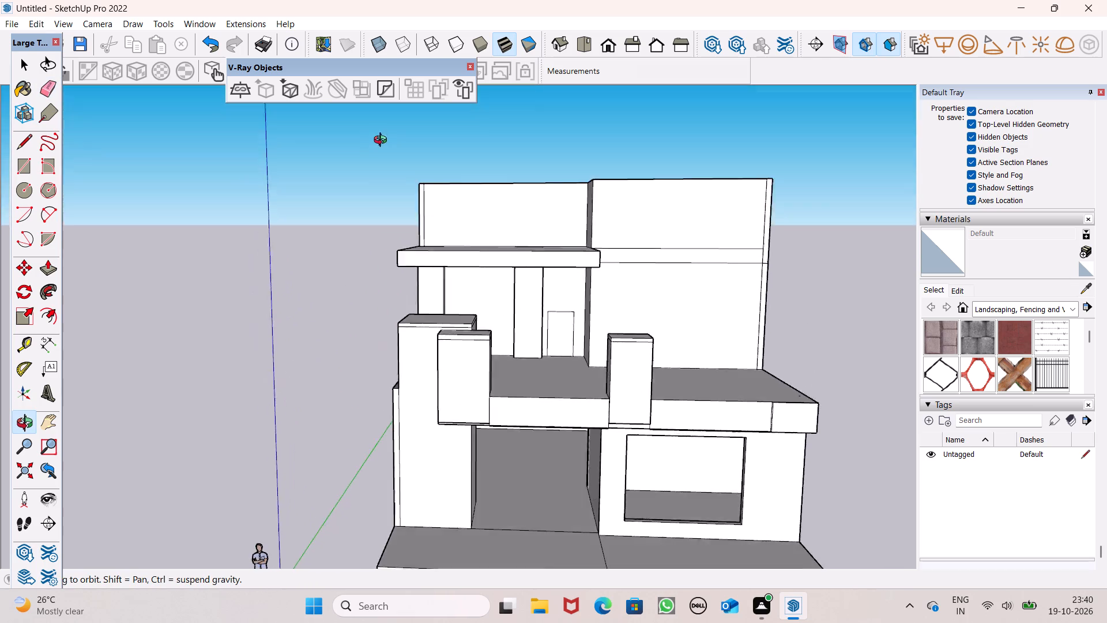
pyautogui.moveTo(383, 141); pyautogui.dragTo(421, 4, button='middle')
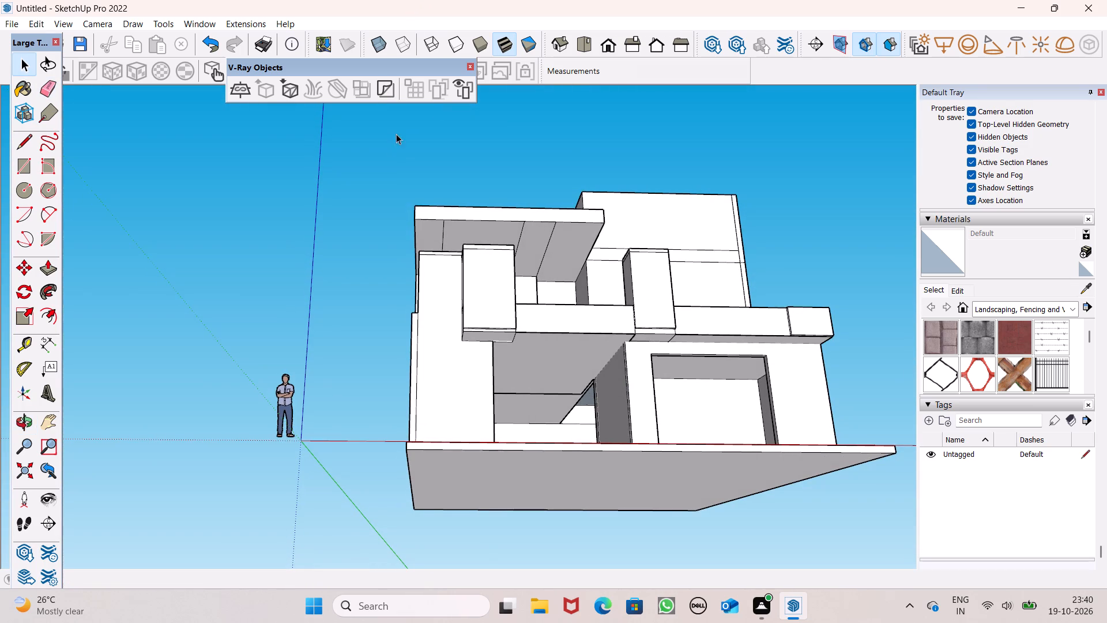
pyautogui.click(56, 91)
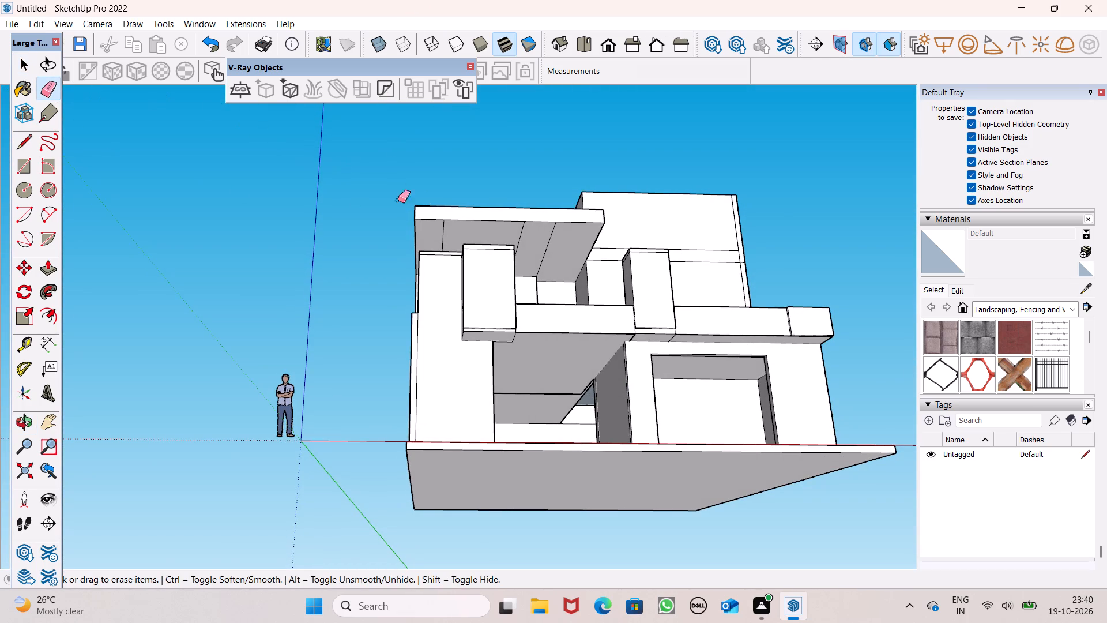
pyautogui.scroll(6, 420, 212)
pyautogui.click(464, 248)
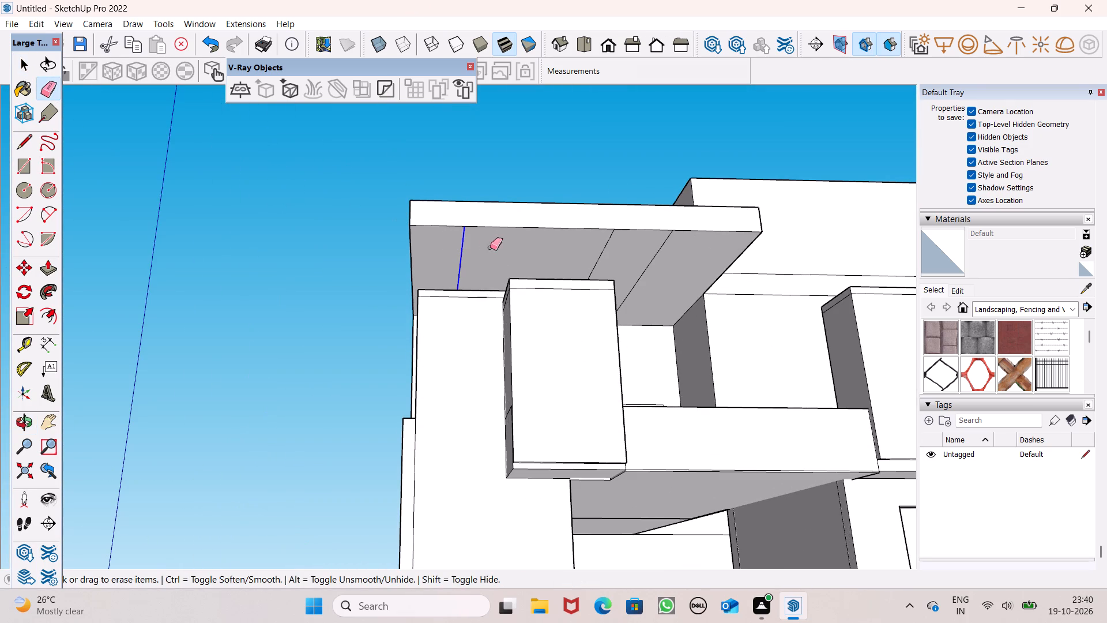
pyautogui.moveTo(664, 257); pyautogui.dragTo(594, 249)
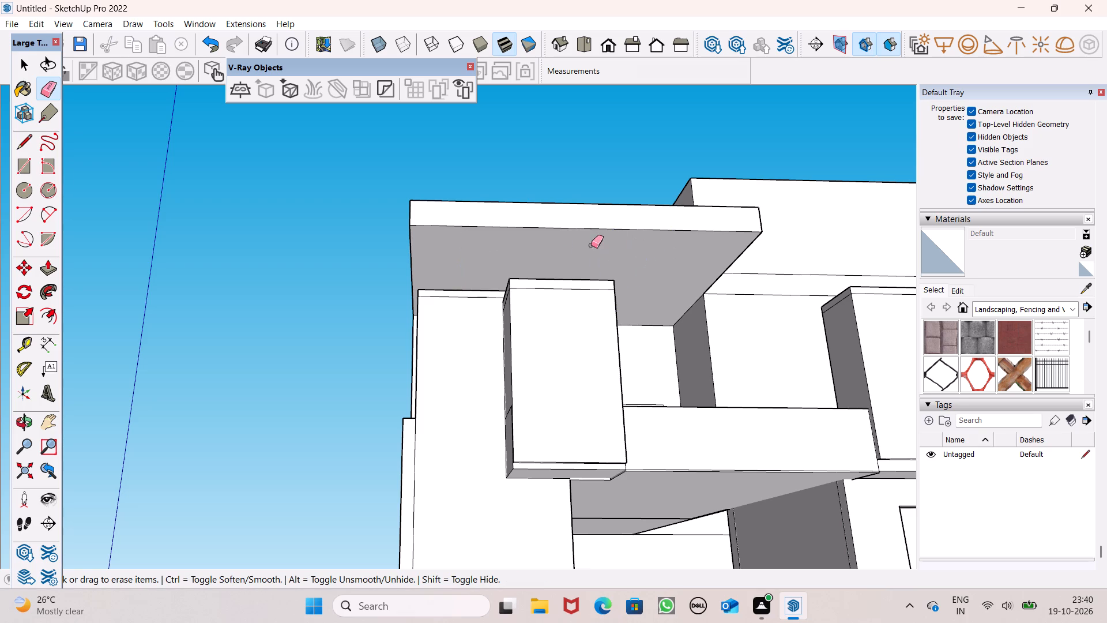
pyautogui.scroll(-2, 559, 239)
pyautogui.press('space')
# Examine the cleaned canopy and the house's front from above and from eye level.
pyautogui.scroll(-4, 487, 186)
pyautogui.moveTo(484, 212); pyautogui.dragTo(472, 427, button='middle')
pyautogui.scroll(-3, 463, 378)
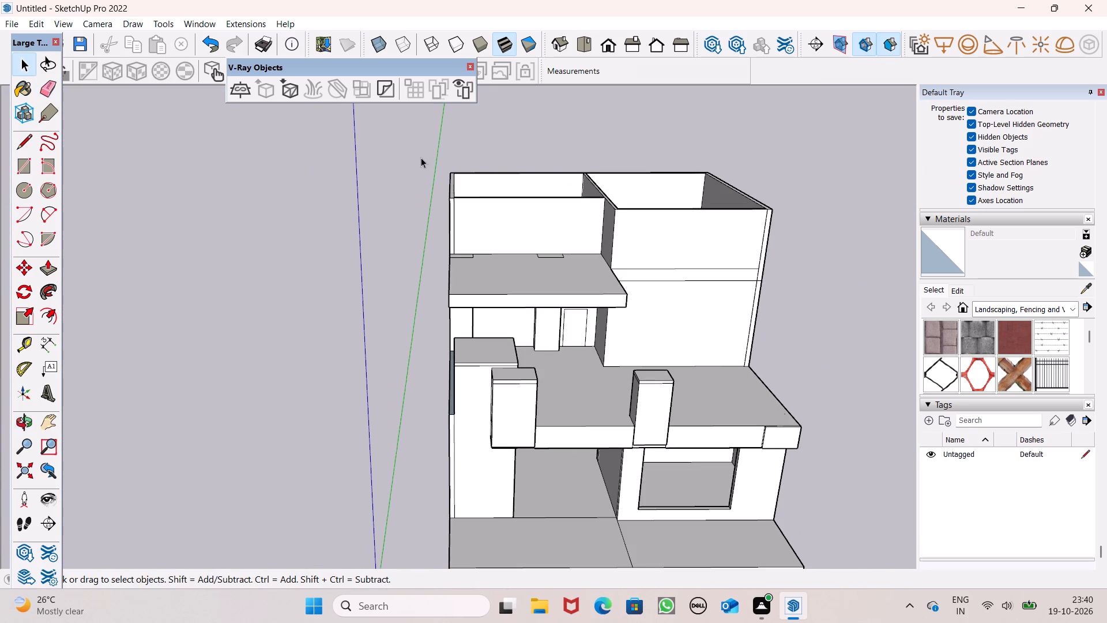
pyautogui.moveTo(421, 167); pyautogui.dragTo(426, 370, button='middle')
pyautogui.scroll(-2, 457, 216)
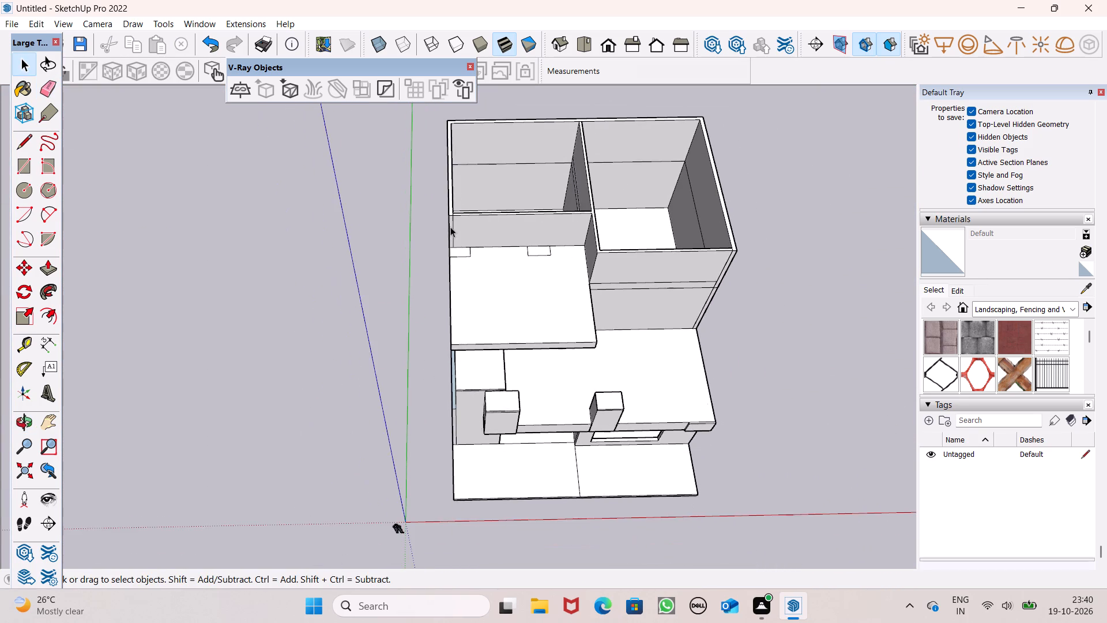
pyautogui.moveTo(451, 235); pyautogui.dragTo(441, 299, button='middle')
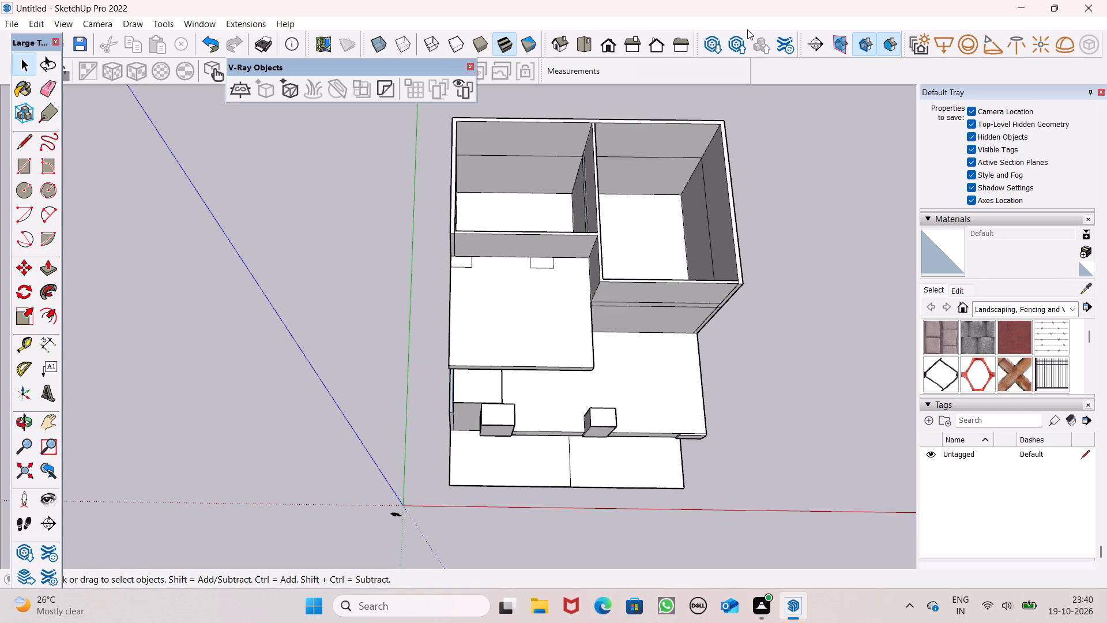
pyautogui.scroll(1, 604, 233)
pyautogui.moveTo(604, 235); pyautogui.dragTo(628, 37, button='middle')
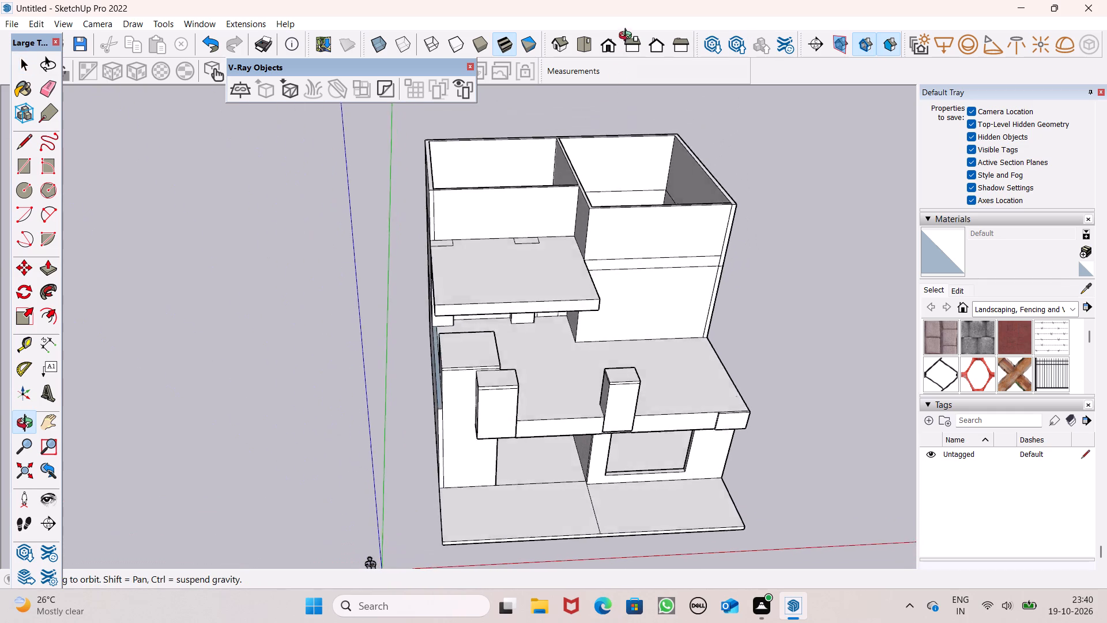
pyautogui.moveTo(628, 37); pyautogui.dragTo(622, 0, button='middle')
pyautogui.moveTo(532, 192); pyautogui.dragTo(538, 81, button='middle')
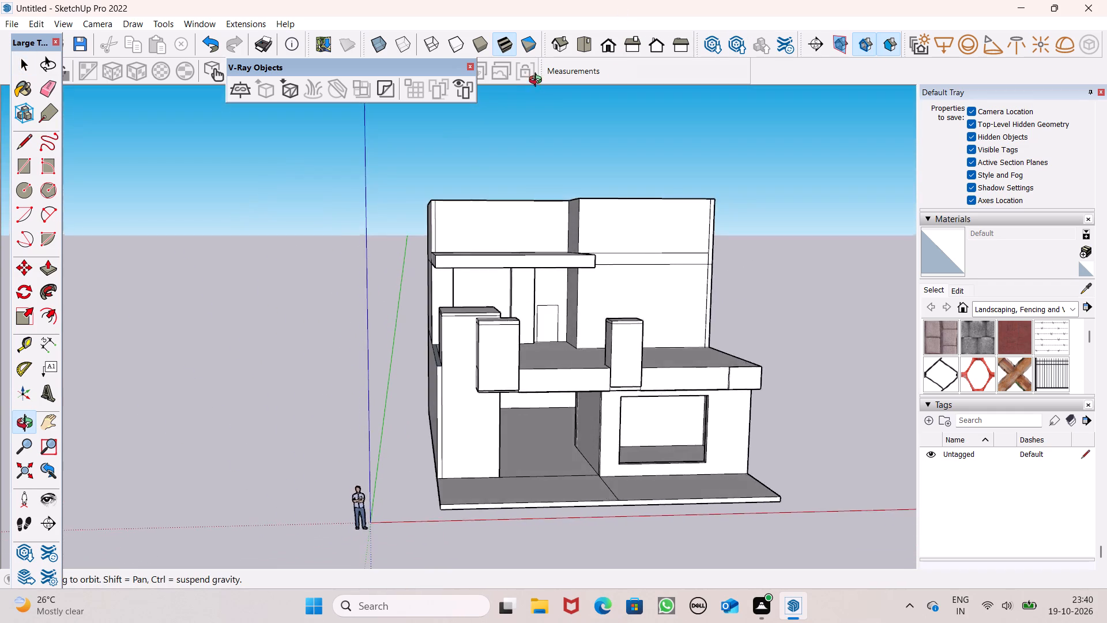
pyautogui.moveTo(538, 81); pyautogui.dragTo(556, 298, button='middle')
# Delete the vertical line near the outer end of the wall above the canopy.
pyautogui.scroll(7, 488, 217)
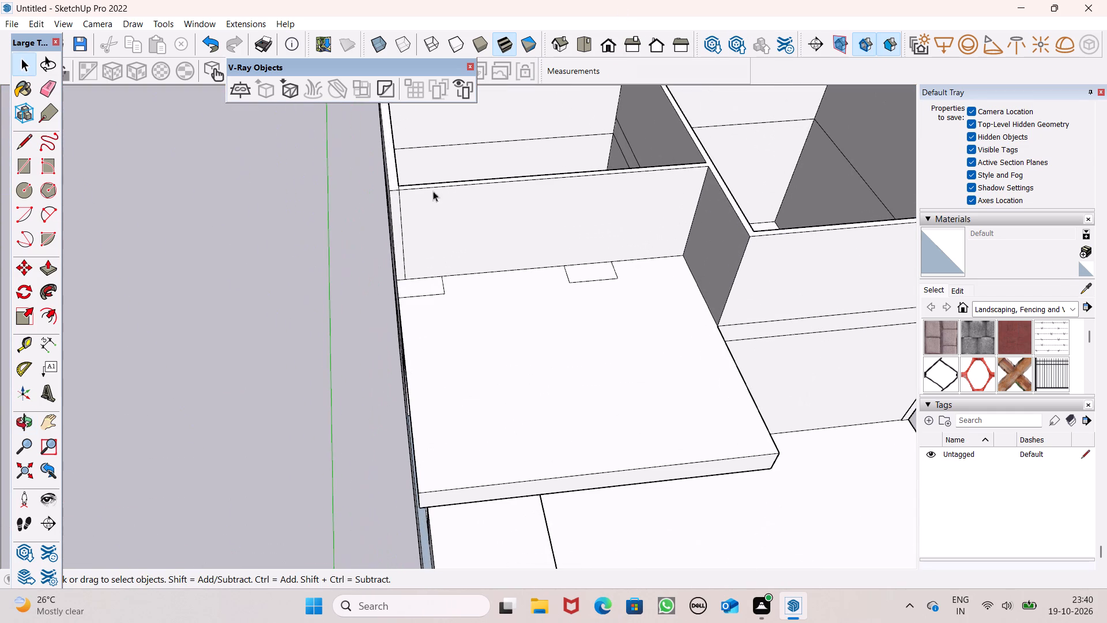
pyautogui.click(401, 205)
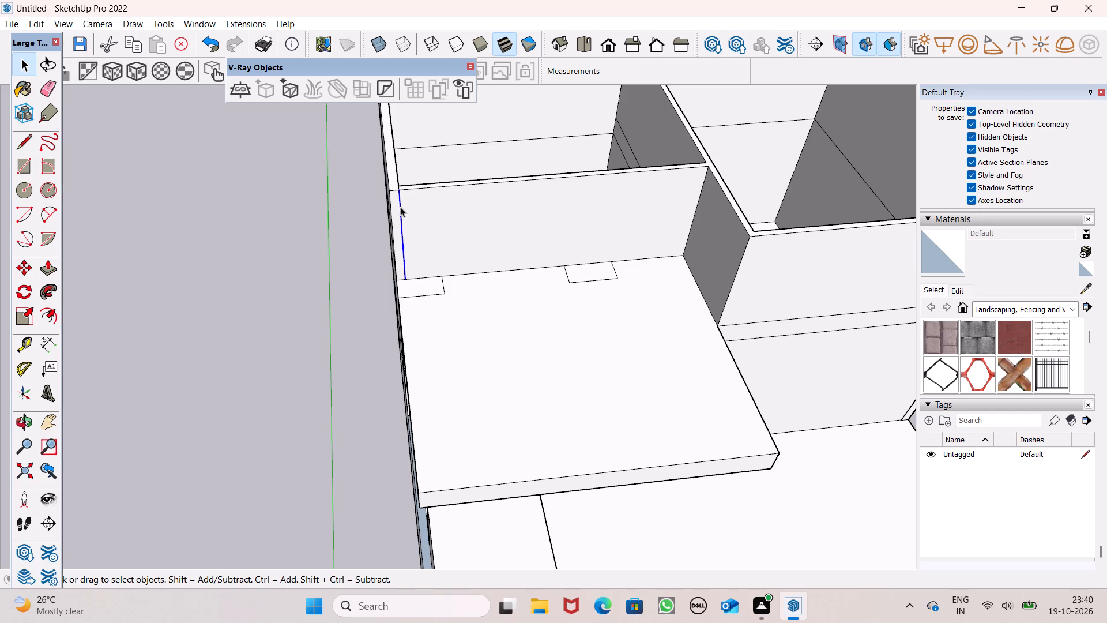
pyautogui.press('Delete')
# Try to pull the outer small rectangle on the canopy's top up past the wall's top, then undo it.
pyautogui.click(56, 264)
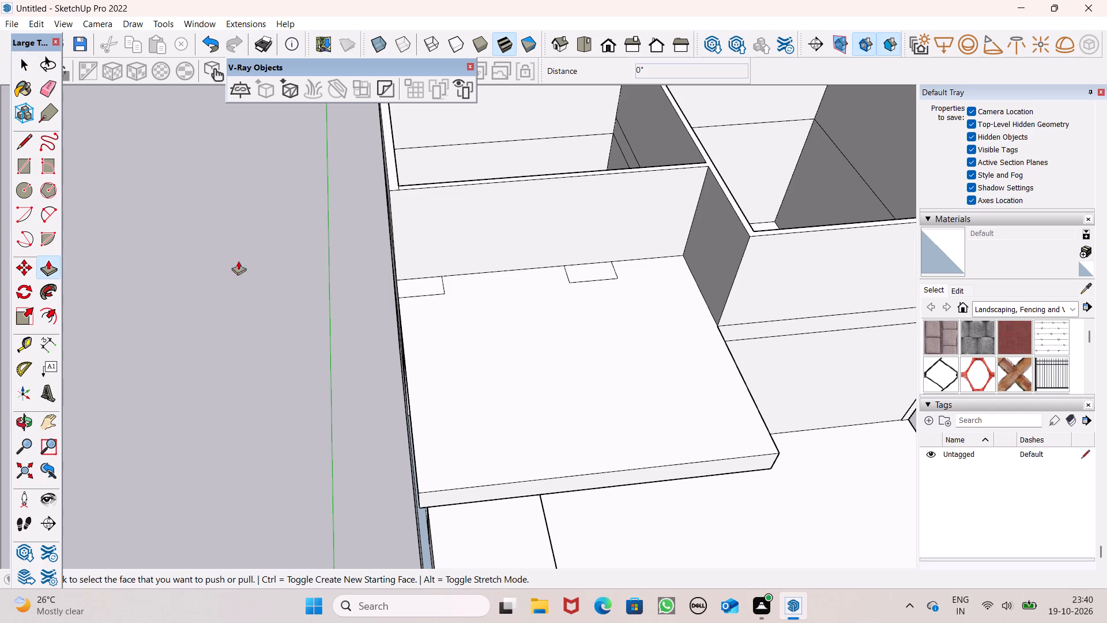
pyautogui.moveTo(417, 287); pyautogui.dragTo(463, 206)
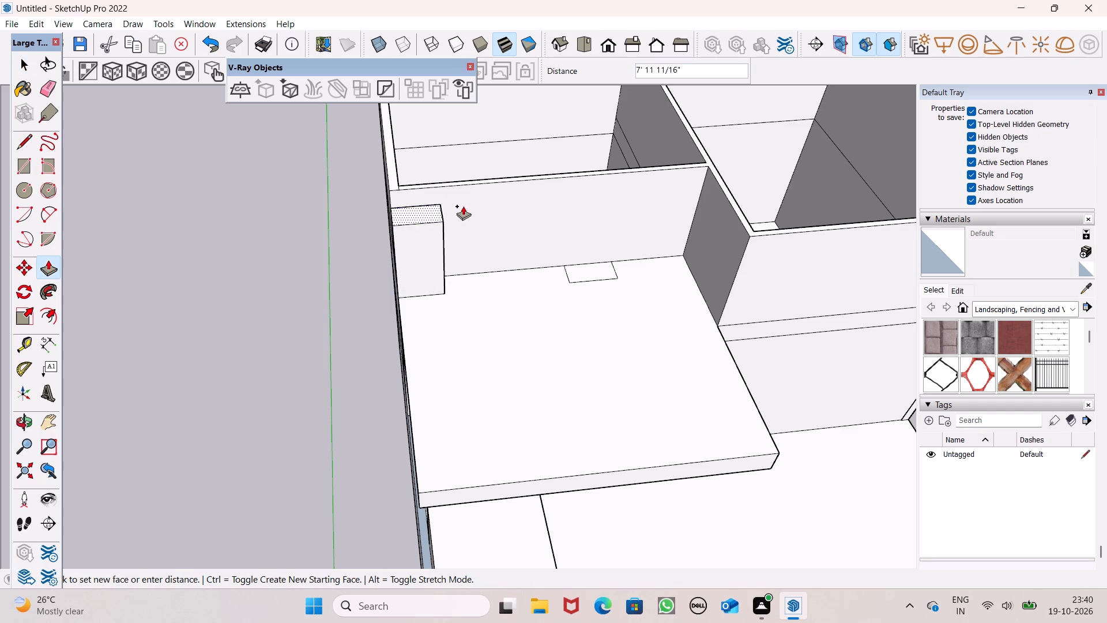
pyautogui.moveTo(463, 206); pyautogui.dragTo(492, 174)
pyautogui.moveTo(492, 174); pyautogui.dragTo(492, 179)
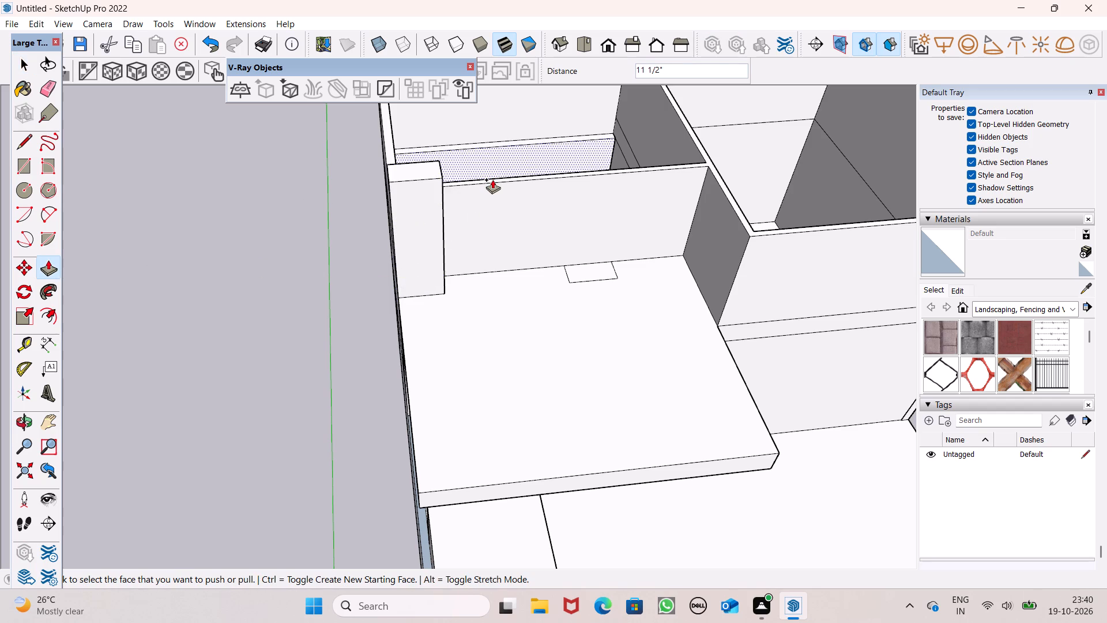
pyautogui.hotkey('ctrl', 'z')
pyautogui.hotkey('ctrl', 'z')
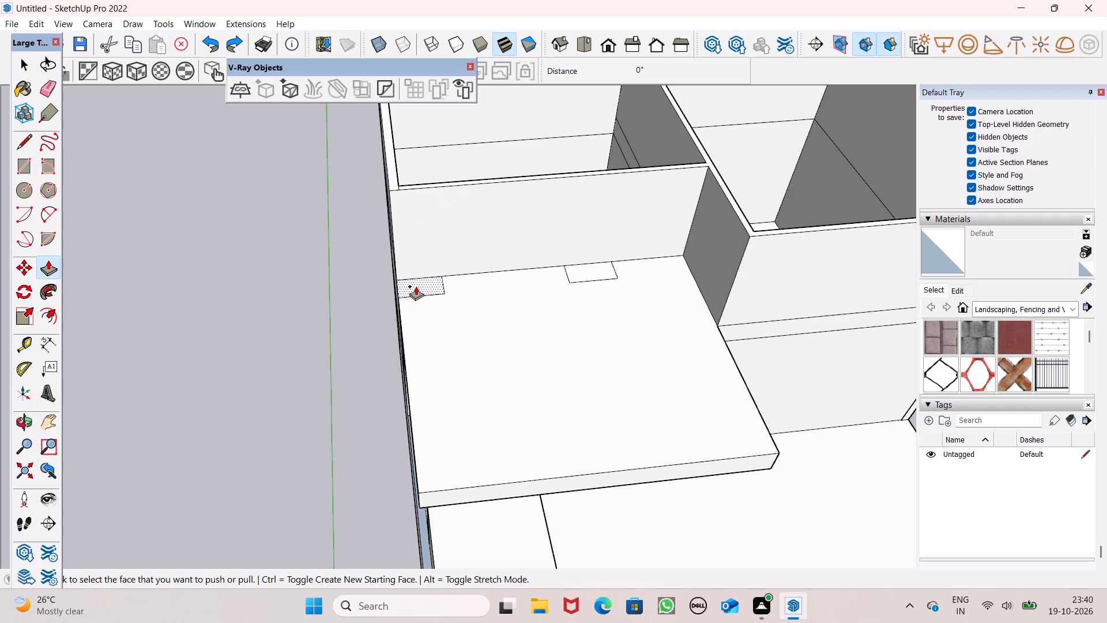
# Pull both small rectangles on the canopy's top up 9' 6 3/4" into pillars against the wall.
pyautogui.moveTo(416, 286); pyautogui.dragTo(460, 211)
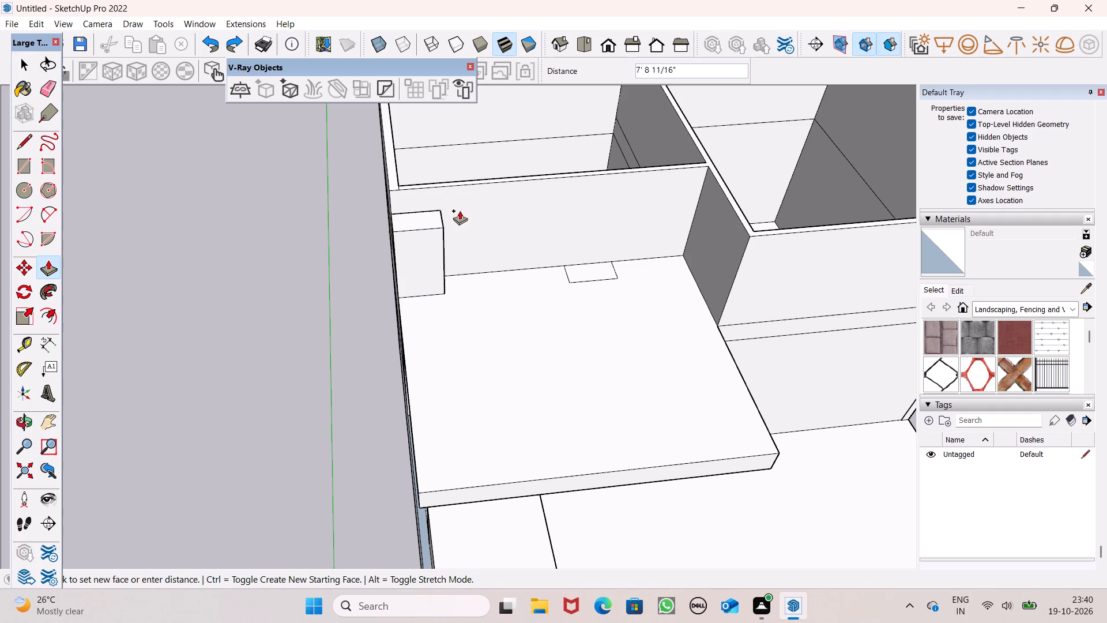
pyautogui.moveTo(460, 211); pyautogui.dragTo(492, 186)
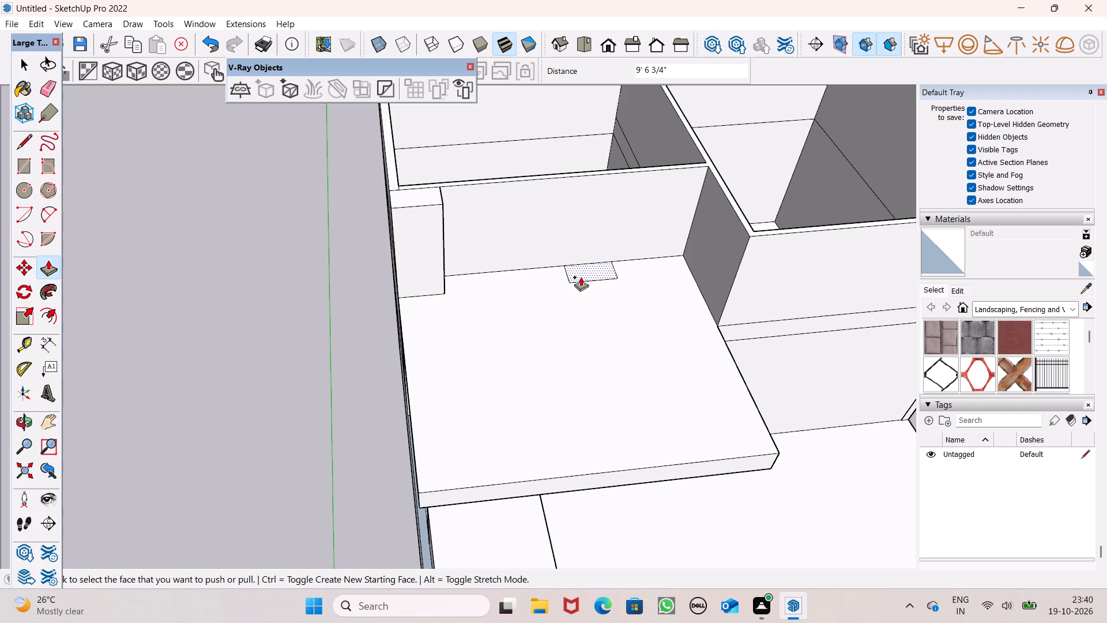
pyautogui.moveTo(579, 273); pyautogui.dragTo(437, 204)
# Examine the two new pillars against the upper wall from above and from the house's front.
pyautogui.scroll(-2, 435, 201)
pyautogui.moveTo(477, 260); pyautogui.dragTo(426, 185, button='middle')
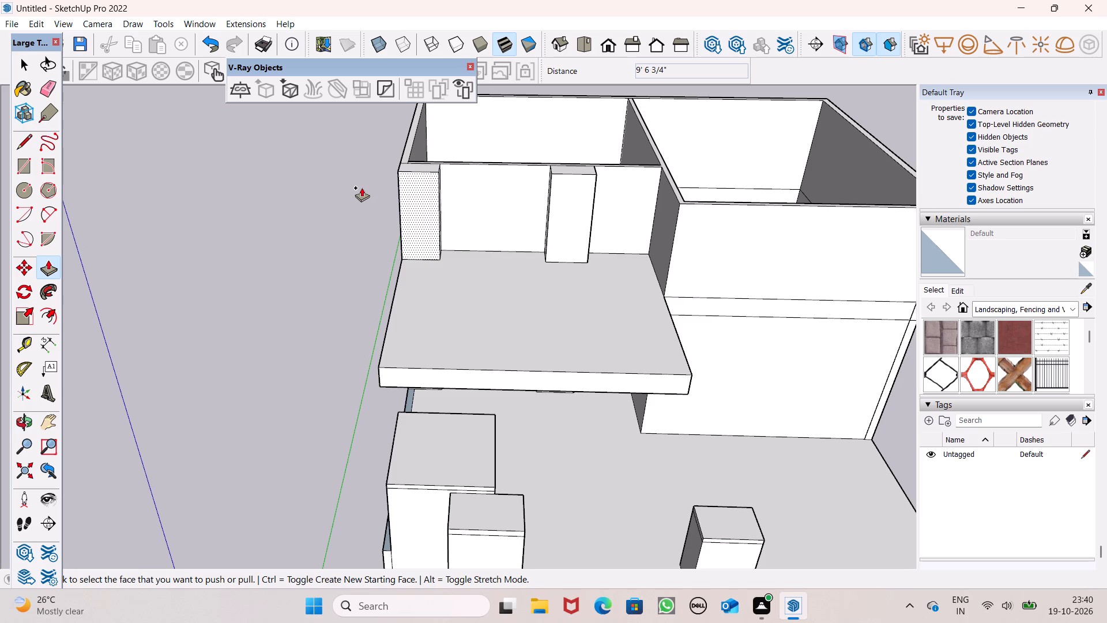
pyautogui.scroll(-2, 333, 191)
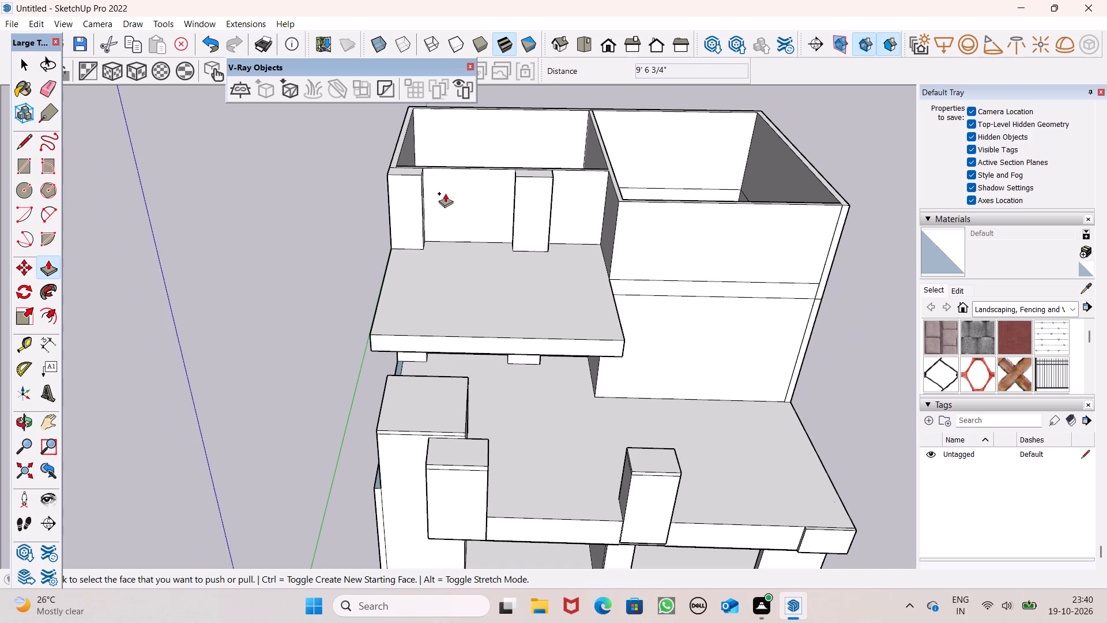
pyautogui.moveTo(390, 205); pyautogui.dragTo(391, 301, button='middle')
pyautogui.scroll(-2, 334, 191)
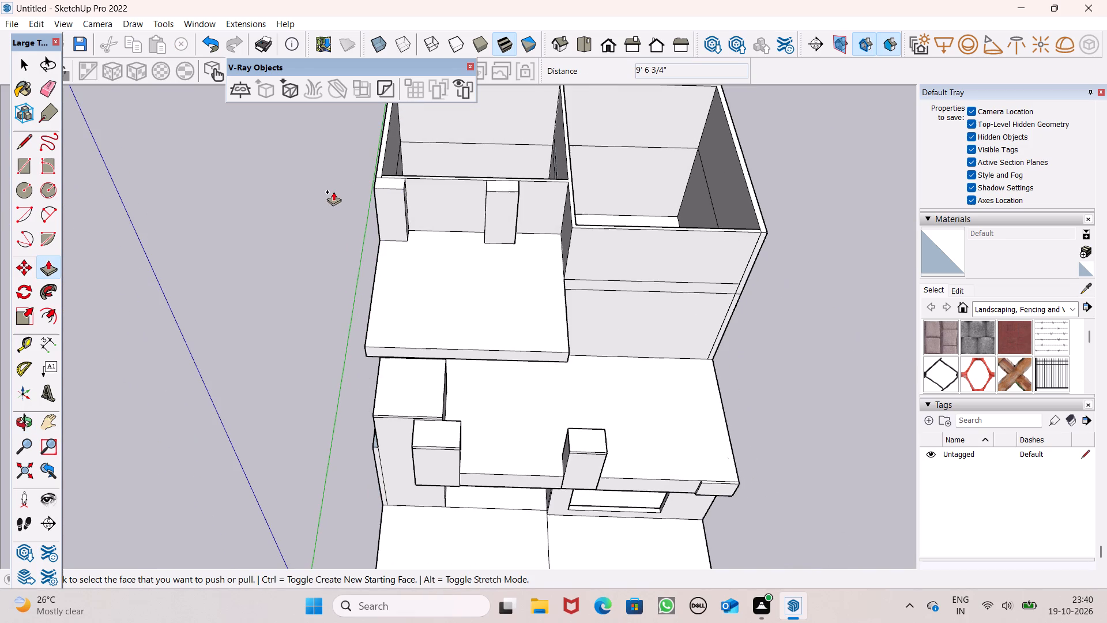
pyautogui.scroll(-3, 386, 198)
pyautogui.moveTo(442, 218); pyautogui.dragTo(454, 85, button='middle')
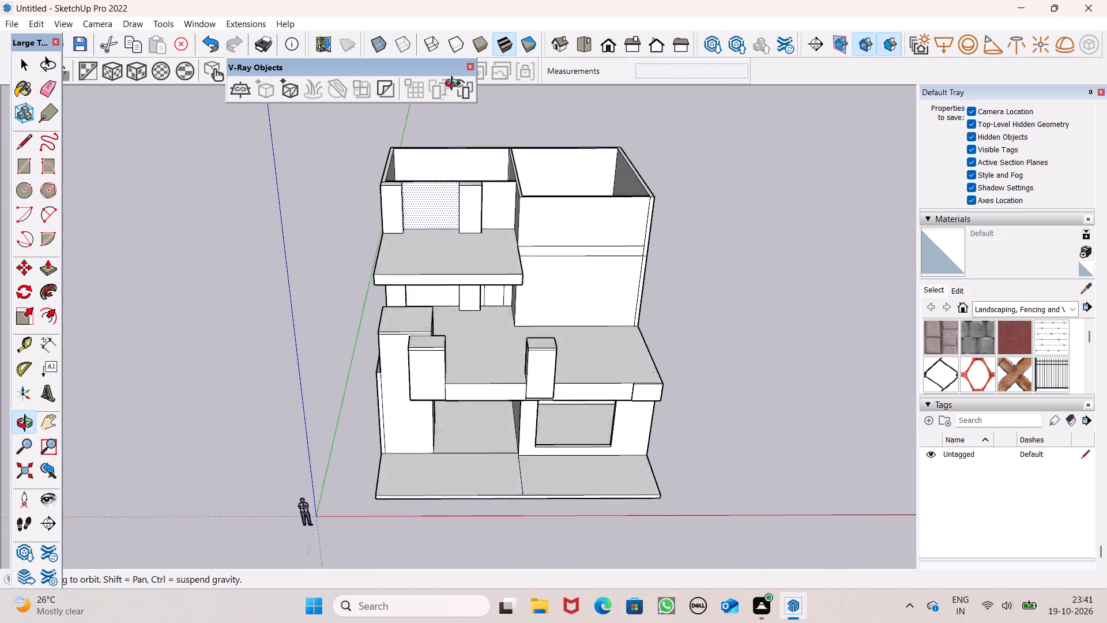
pyautogui.moveTo(454, 85); pyautogui.dragTo(443, 0, button='middle')
pyautogui.scroll(2, 496, 171)
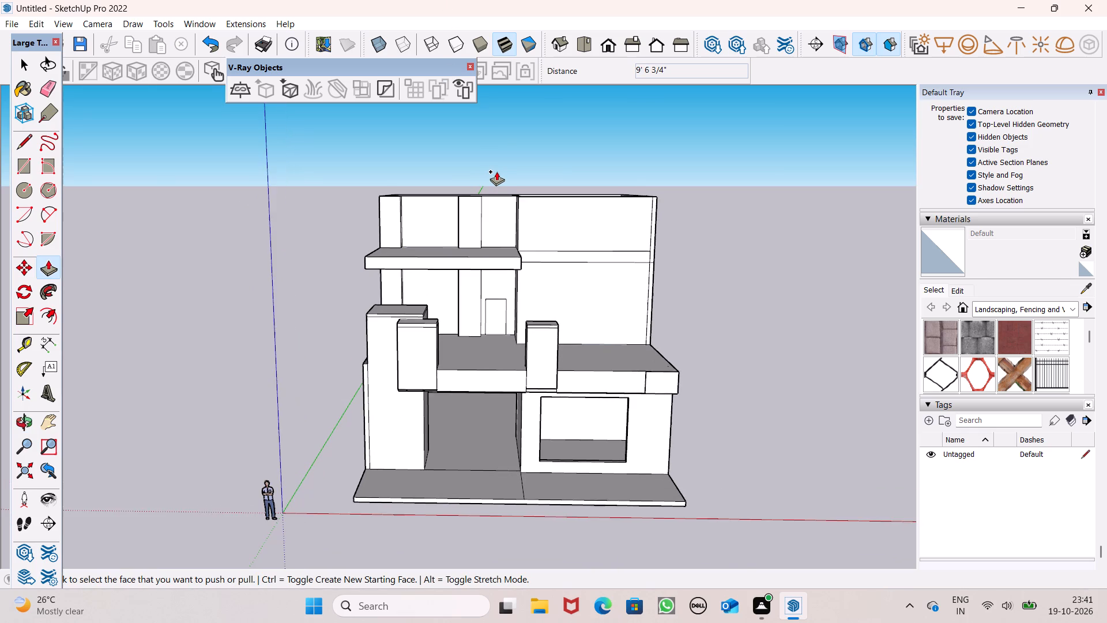
pyautogui.scroll(4, 496, 171)
pyautogui.moveTo(459, 181); pyautogui.dragTo(443, 397, button='middle')
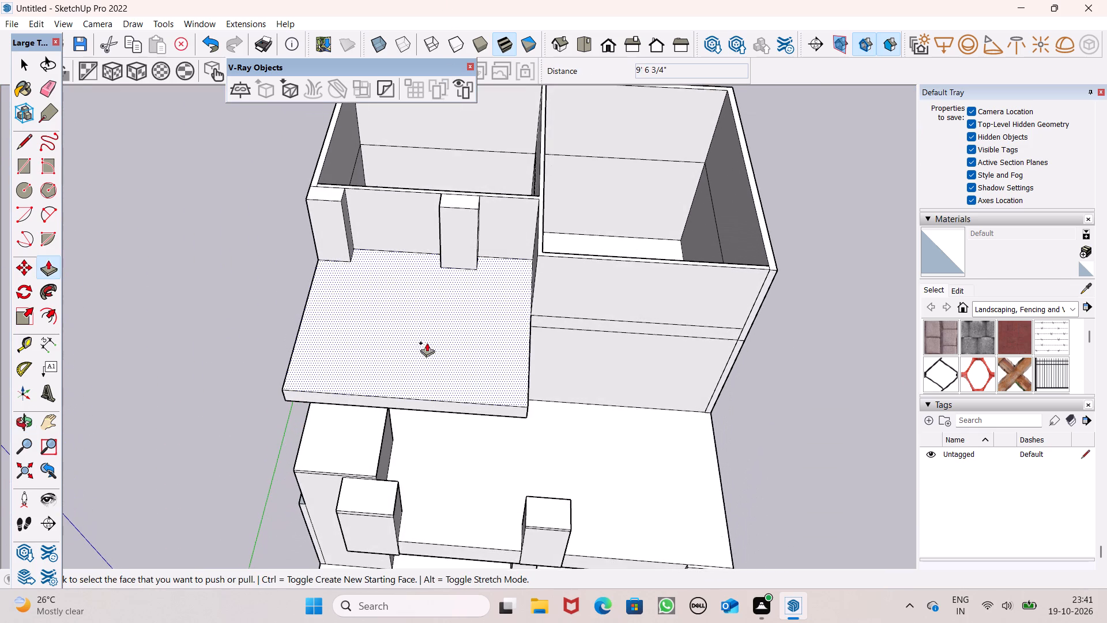
# Pull the tops of both pillars above the canopy up about 4' 7 1/2", past the wall's top.
pyautogui.scroll(6, 303, 170)
pyautogui.keyDown('ctrl'); pyautogui.moveTo(340, 217); pyautogui.dragTo(342, 211); pyautogui.keyUp('ctrl')
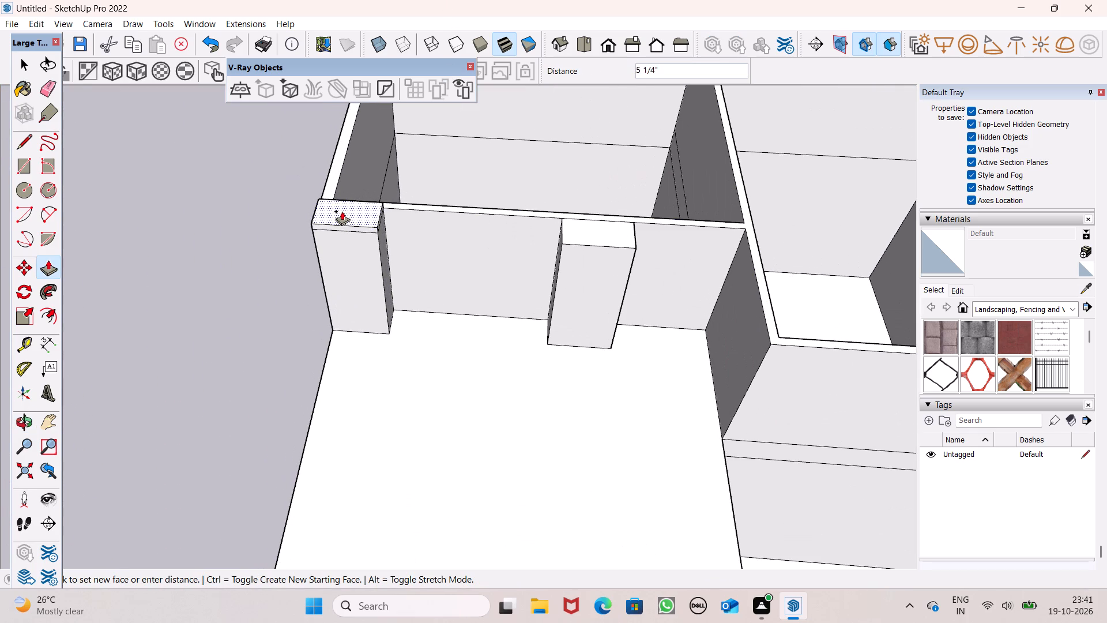
pyautogui.keyDown('ctrl'); pyautogui.moveTo(342, 211); pyautogui.dragTo(337, 166); pyautogui.keyUp('ctrl')
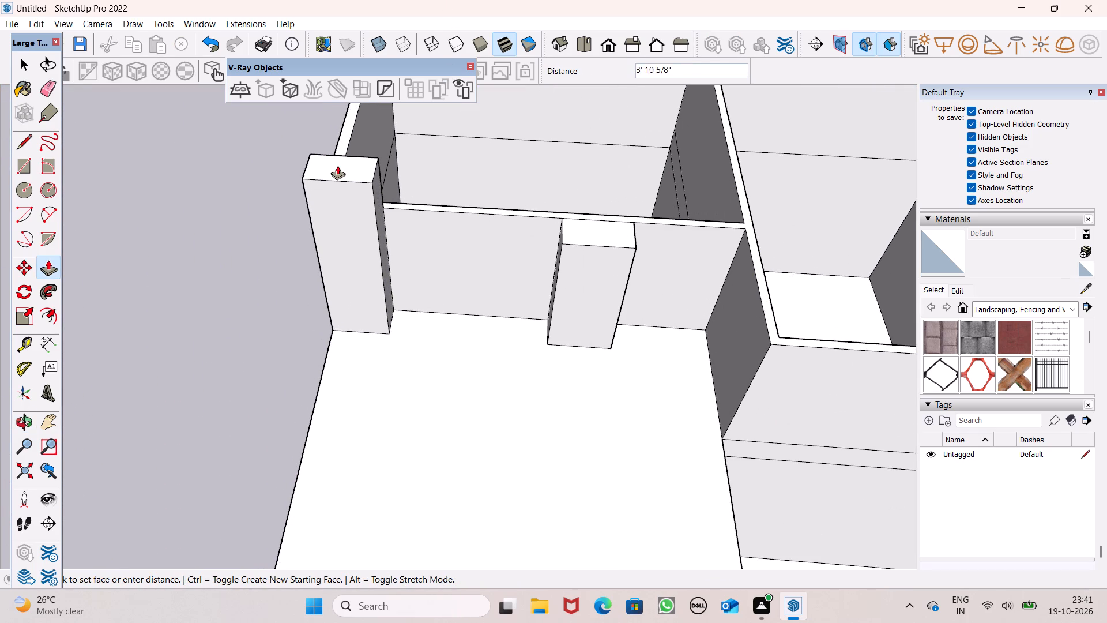
pyautogui.keyDown('ctrl'); pyautogui.moveTo(337, 166); pyautogui.dragTo(339, 155); pyautogui.keyUp('ctrl')
pyautogui.moveTo(576, 230); pyautogui.dragTo(509, 171)
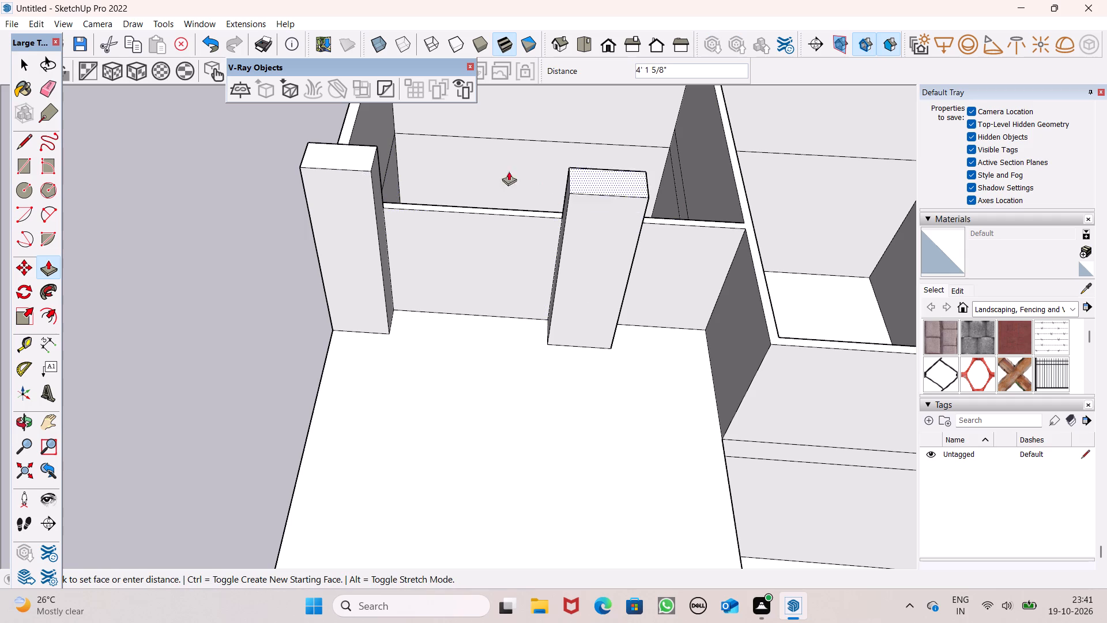
pyautogui.moveTo(509, 171); pyautogui.dragTo(353, 160)
# Draw a line about 2' 2 5/16" long across the outer pillar's inner side face, near its top.
pyautogui.moveTo(507, 228); pyautogui.dragTo(340, 208, button='middle')
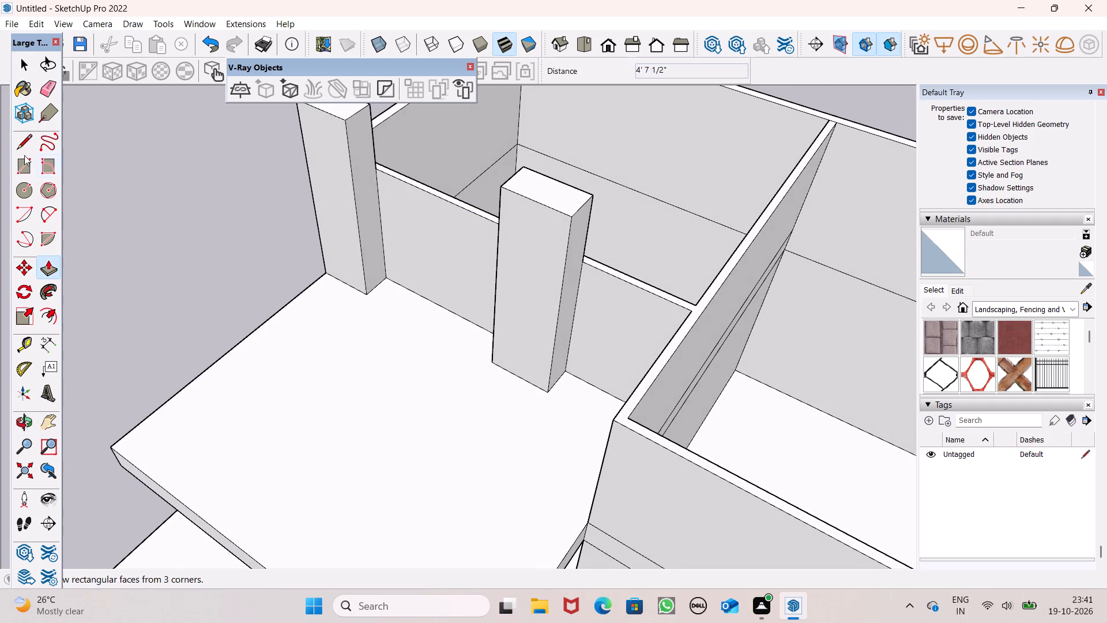
pyautogui.click(21, 145)
pyautogui.scroll(-4, 317, 237)
pyautogui.scroll(2, 318, 158)
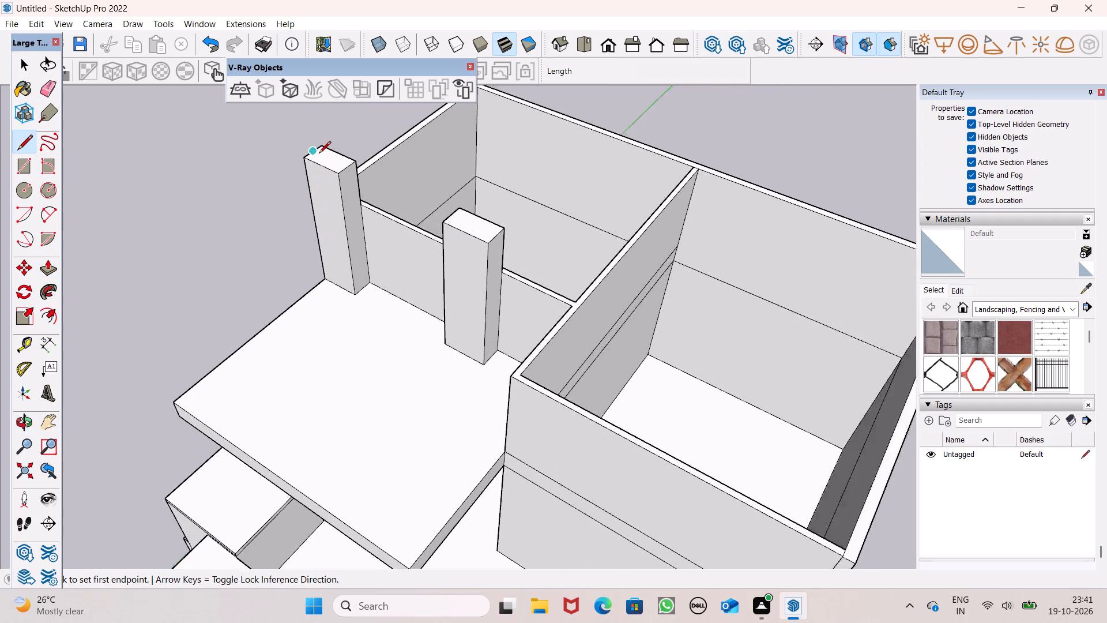
pyautogui.scroll(7, 319, 154)
pyautogui.moveTo(345, 183); pyautogui.dragTo(257, 143, button='middle')
pyautogui.scroll(4, 337, 165)
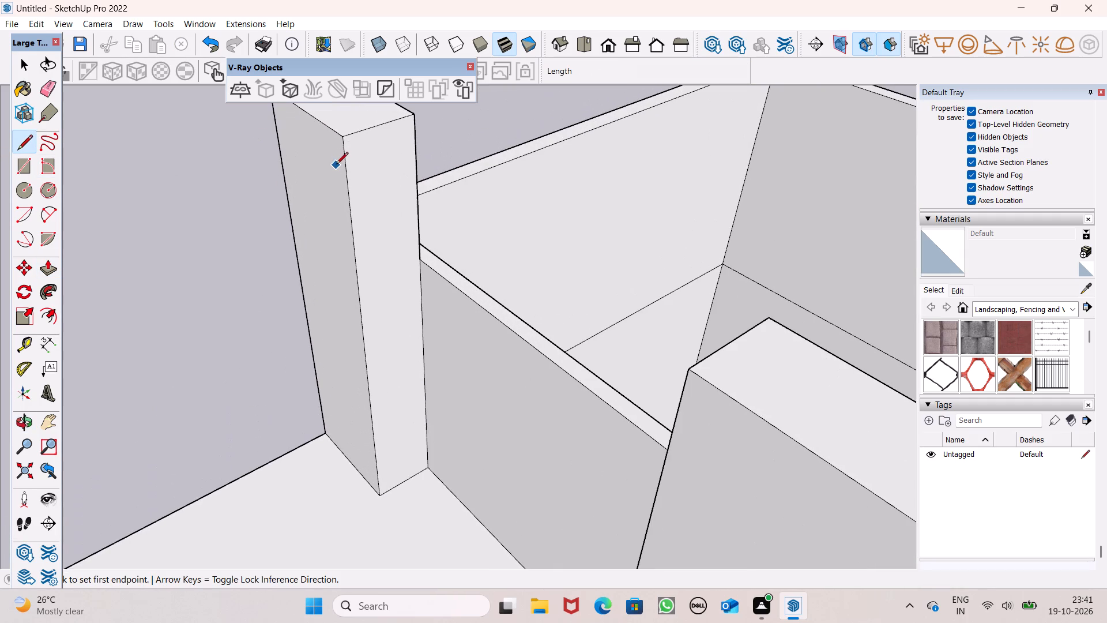
pyautogui.click(355, 204)
pyautogui.click(417, 186)
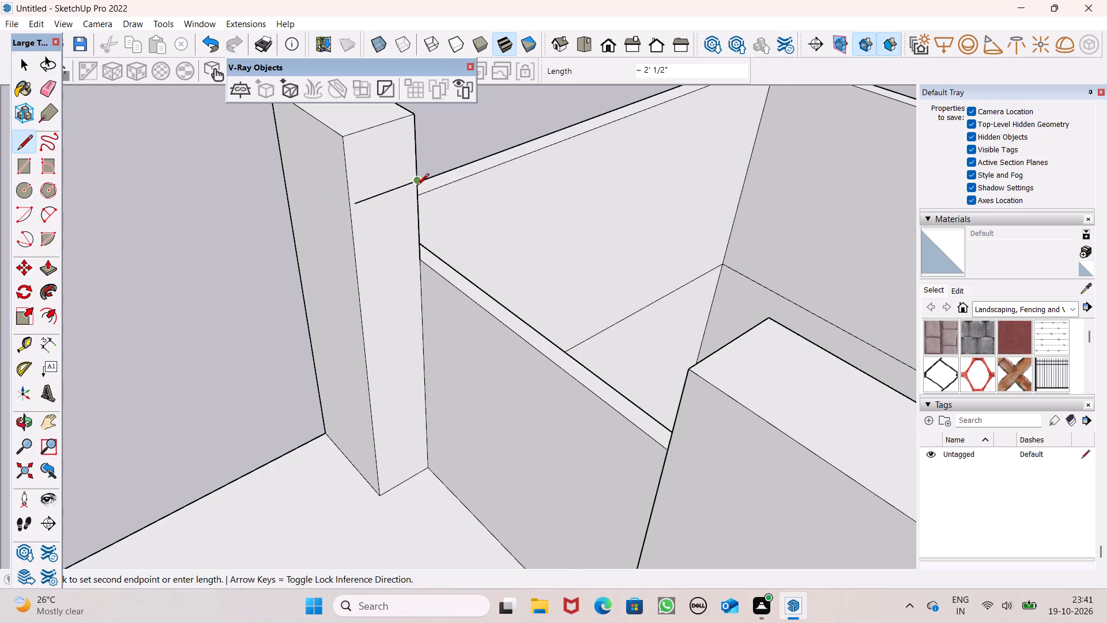
pyautogui.hotkey('ctrl', 'z')
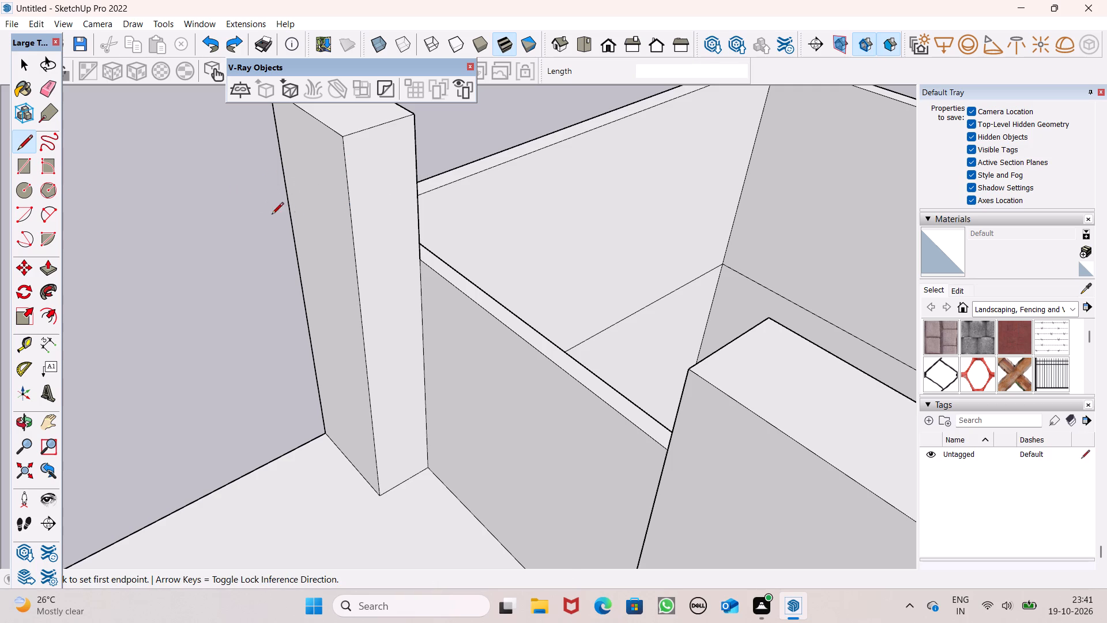
pyautogui.click(352, 206)
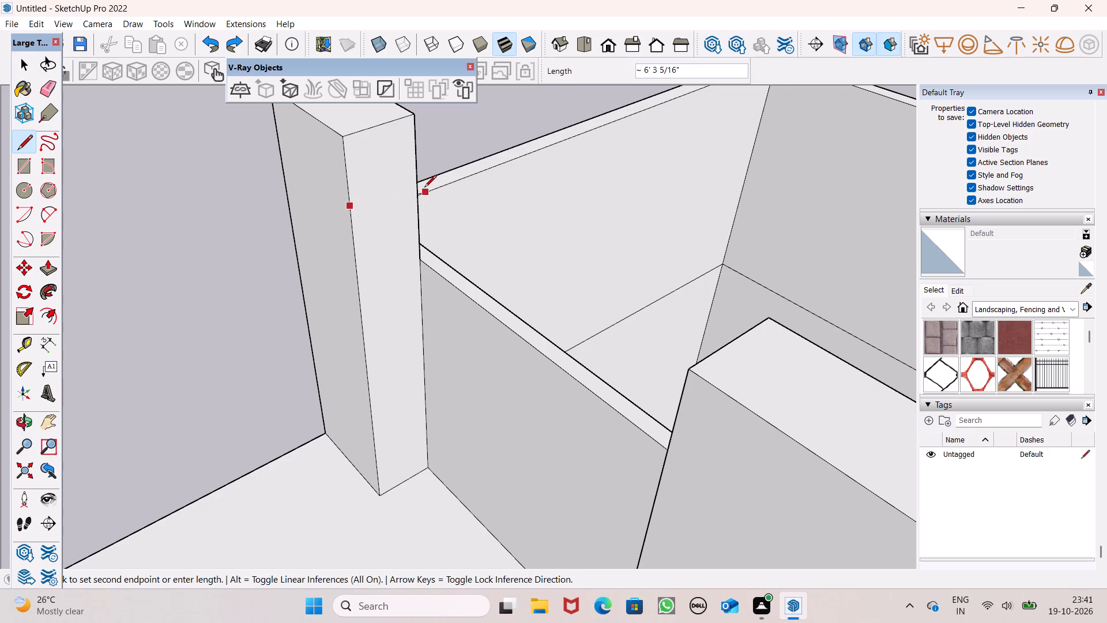
pyautogui.click(417, 184)
# Push/Pull the outer pillar's upper side face about 10' 10 7/16" across to the other pillar as a connecting beam.
pyautogui.moveTo(50, 265); pyautogui.dragTo(62, 265)
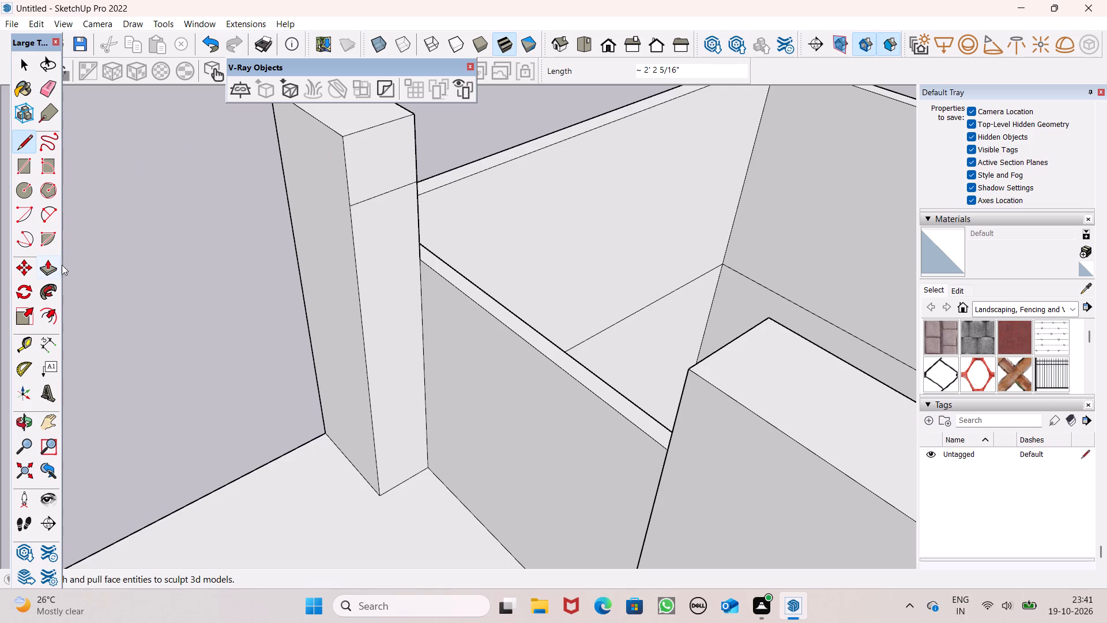
pyautogui.moveTo(62, 265); pyautogui.dragTo(68, 265)
pyautogui.click(55, 271)
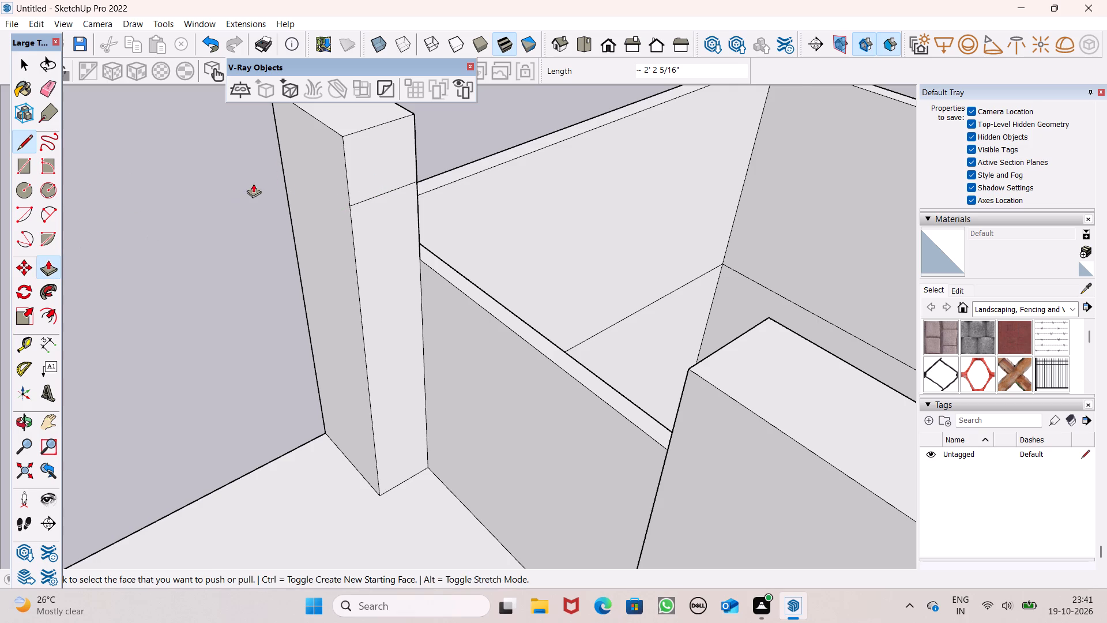
pyautogui.scroll(-4, 253, 183)
pyautogui.moveTo(268, 220); pyautogui.dragTo(407, 215, button='middle')
pyautogui.moveTo(330, 209); pyautogui.dragTo(368, 224)
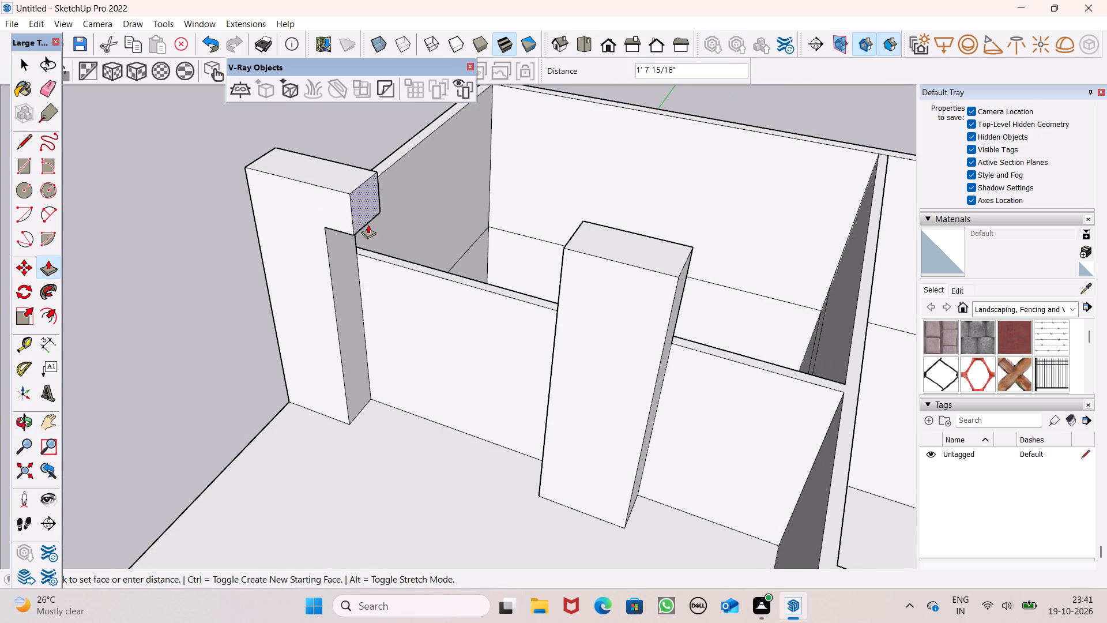
pyautogui.moveTo(368, 224); pyautogui.dragTo(559, 292)
pyautogui.scroll(-2, 464, 232)
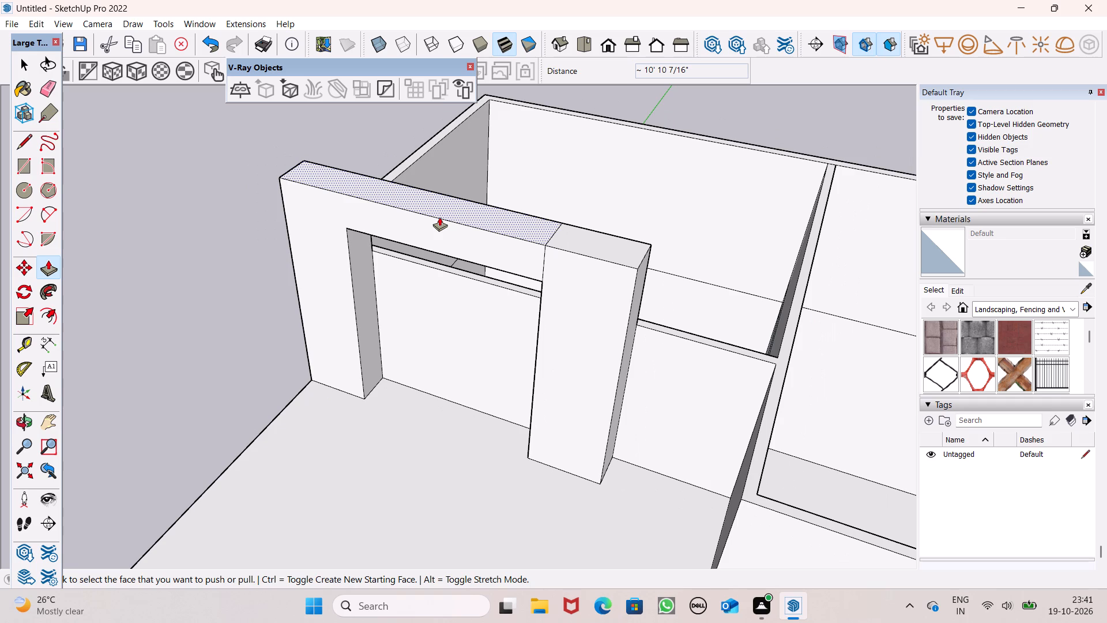
# Erase the seam lines between the beam and the inner pillar on the front and top faces.
pyautogui.click(50, 80)
pyautogui.moveTo(548, 262); pyautogui.dragTo(538, 264)
pyautogui.moveTo(556, 240); pyautogui.dragTo(545, 234)
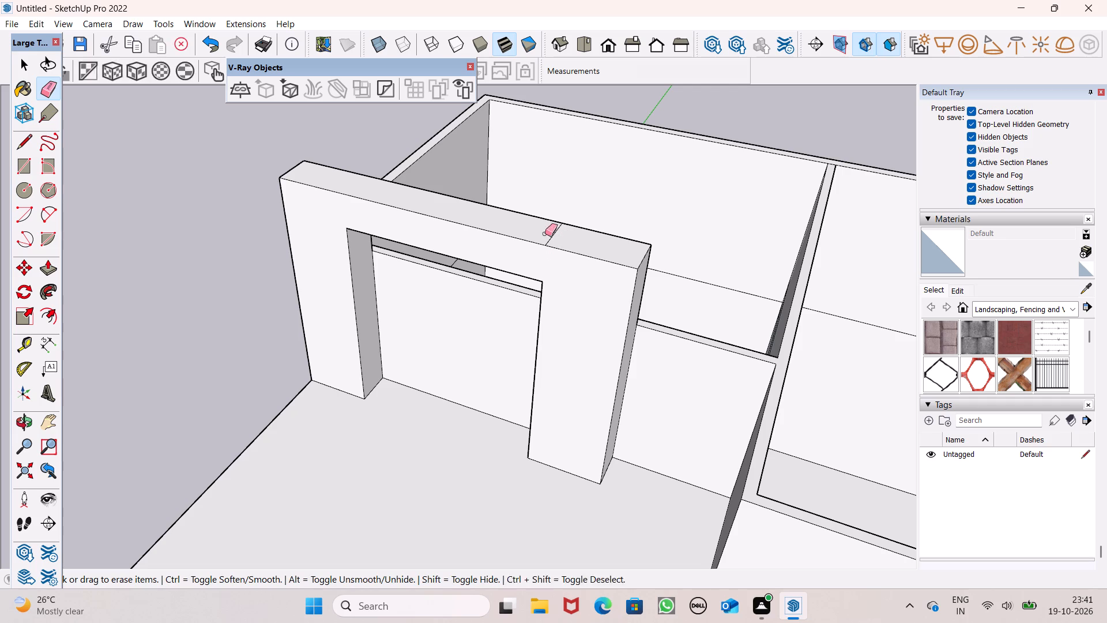
pyautogui.moveTo(545, 234); pyautogui.dragTo(541, 232)
# Push the front face of the joined pillar frame back about 10 5/8" to make it thinner.
pyautogui.moveTo(46, 272); pyautogui.dragTo(58, 272)
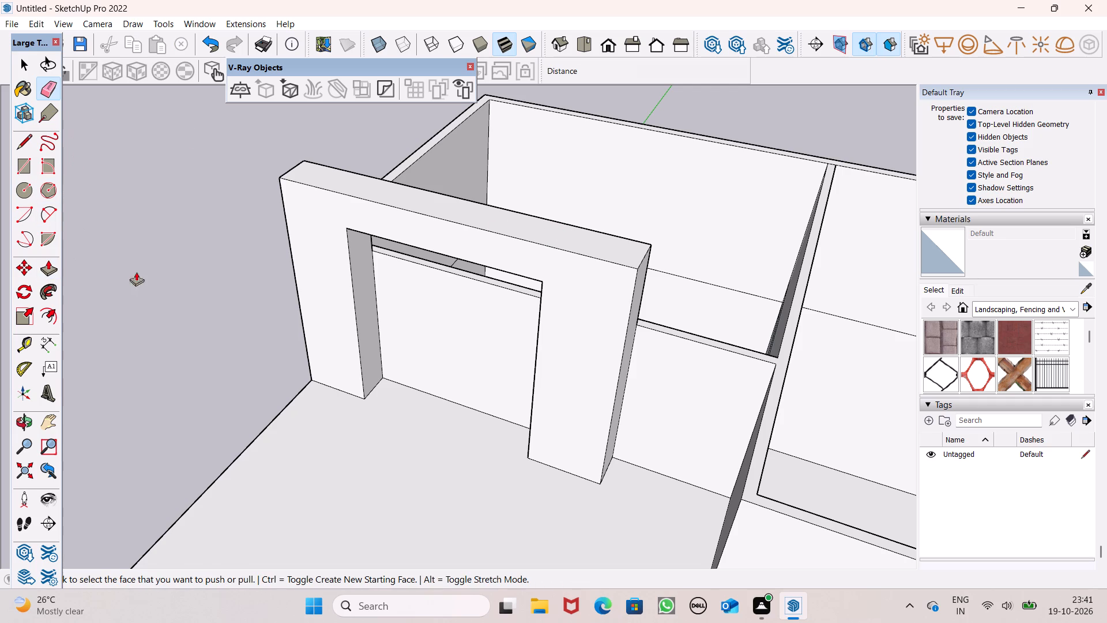
pyautogui.moveTo(419, 227); pyautogui.dragTo(430, 221)
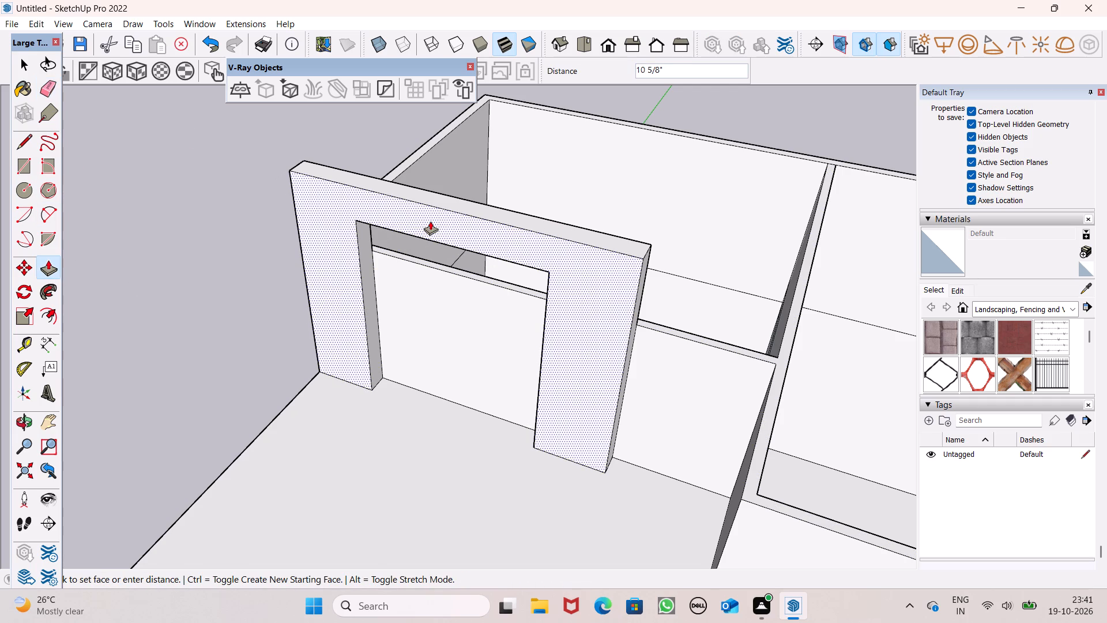
pyautogui.moveTo(430, 221); pyautogui.dragTo(430, 220)
# Pull the top face of the pillar frame up about 3' 11 1/4".
pyautogui.moveTo(430, 196); pyautogui.dragTo(432, 177)
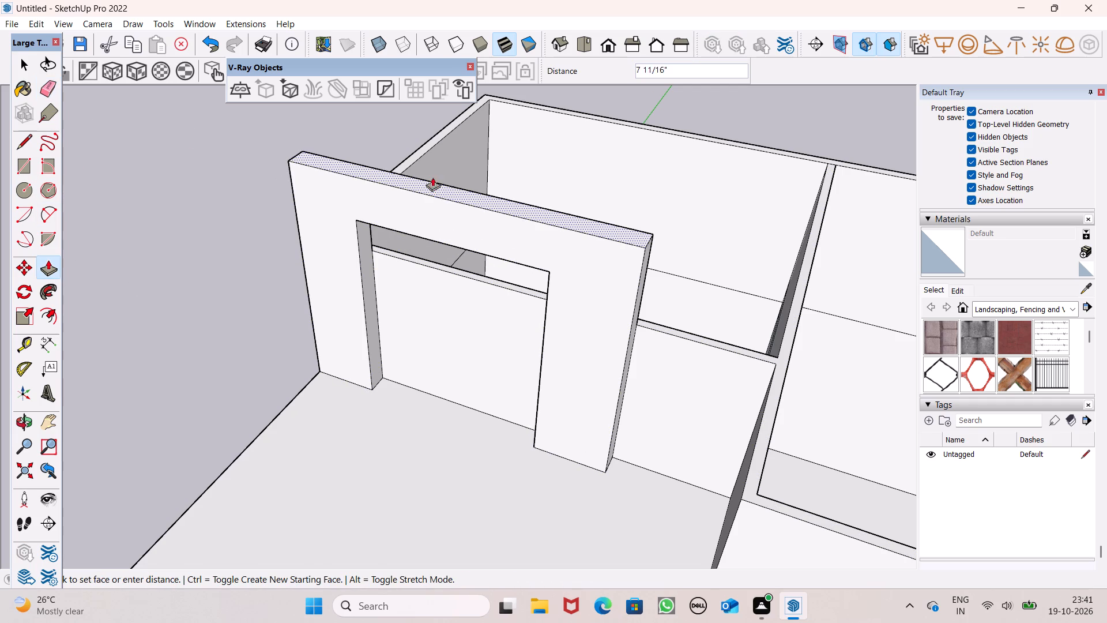
pyautogui.moveTo(432, 177); pyautogui.dragTo(443, 121)
# Push the top face of the pillar frame down about 2' 1/16".
pyautogui.moveTo(490, 249); pyautogui.dragTo(593, 72, button='middle')
pyautogui.scroll(-6, 578, 223)
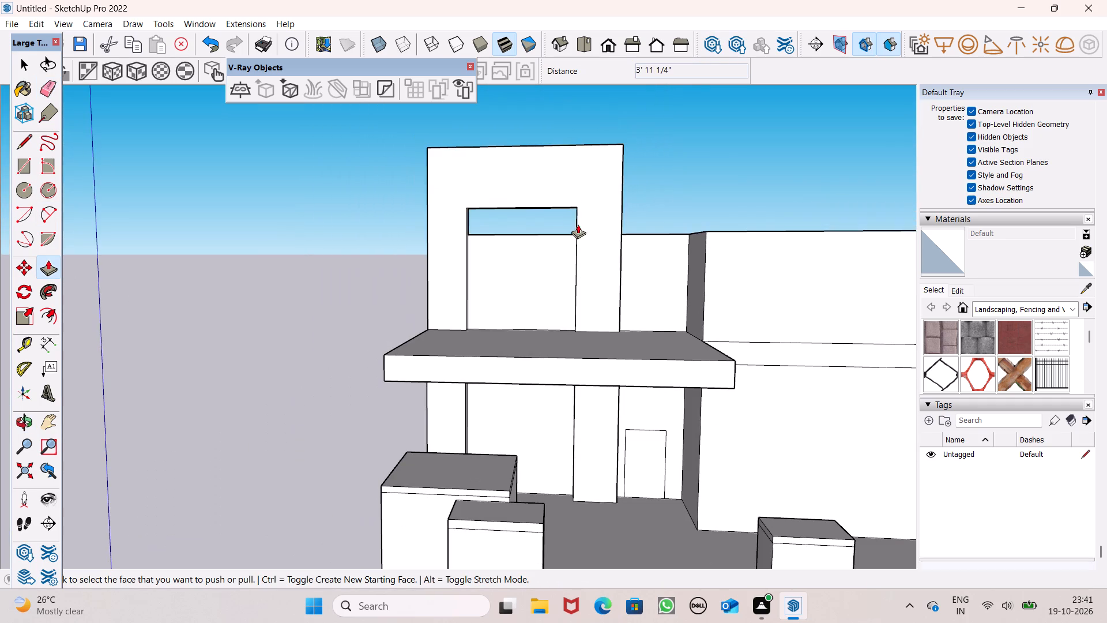
pyautogui.scroll(3, 528, 168)
pyautogui.moveTo(548, 219); pyautogui.dragTo(542, 160, button='middle')
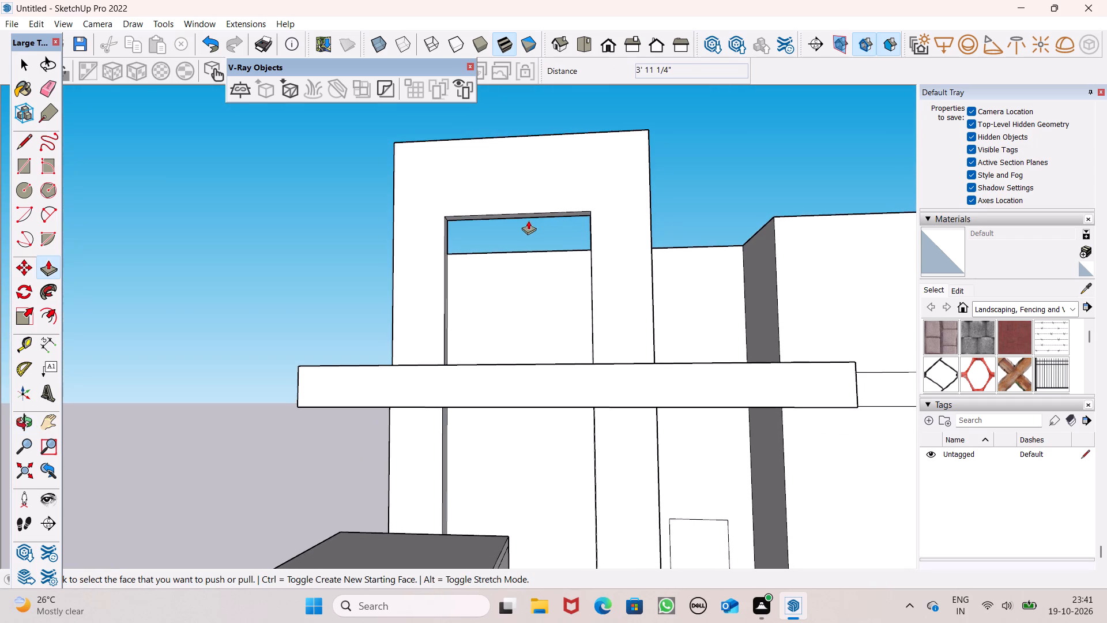
pyautogui.scroll(-1, 527, 189)
pyautogui.moveTo(537, 222); pyautogui.dragTo(442, 404, button='middle')
pyautogui.scroll(-1, 485, 290)
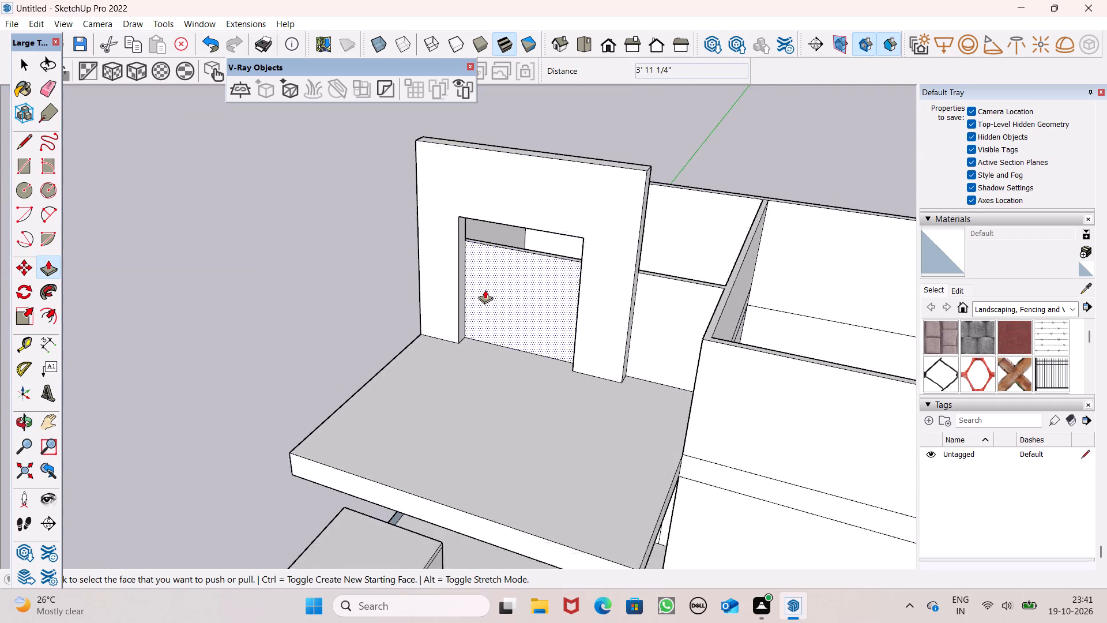
pyautogui.scroll(-1, 485, 290)
pyautogui.moveTo(489, 288); pyautogui.dragTo(618, 486, button='middle')
pyautogui.scroll(1, 617, 490)
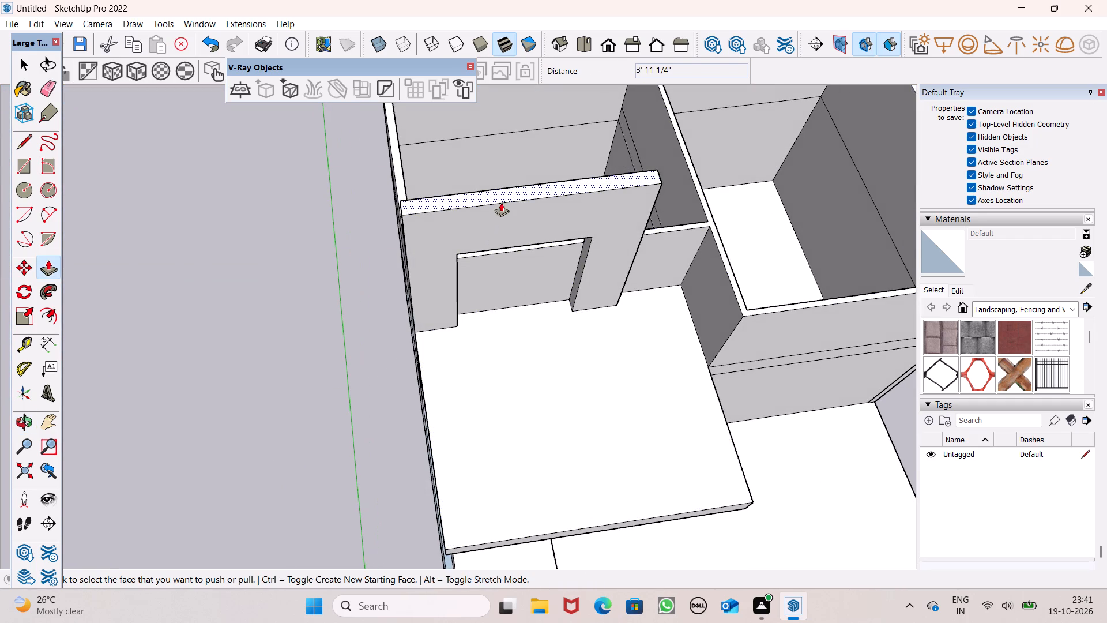
pyautogui.moveTo(503, 198); pyautogui.dragTo(504, 215)
# Push the underside of the frame's beam up about 1' 1 5/8" to make the opening taller.
pyautogui.moveTo(548, 240); pyautogui.dragTo(533, 174, button='middle')
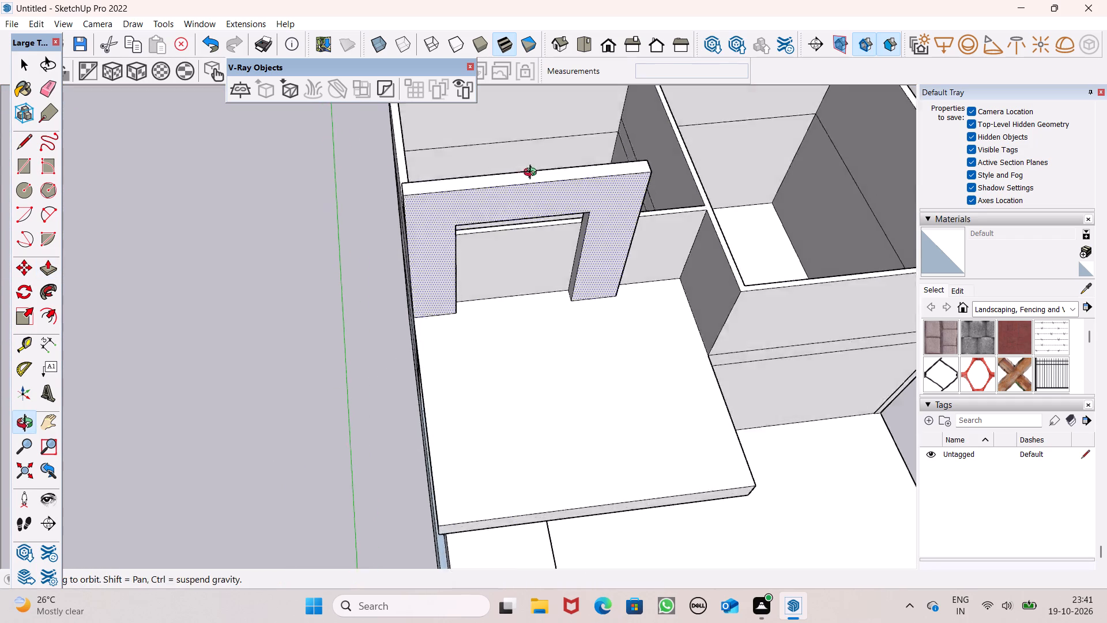
pyautogui.moveTo(533, 174); pyautogui.dragTo(490, 44, button='middle')
pyautogui.scroll(1, 490, 44)
pyautogui.scroll(-6, 422, 200)
pyautogui.scroll(6, 385, 119)
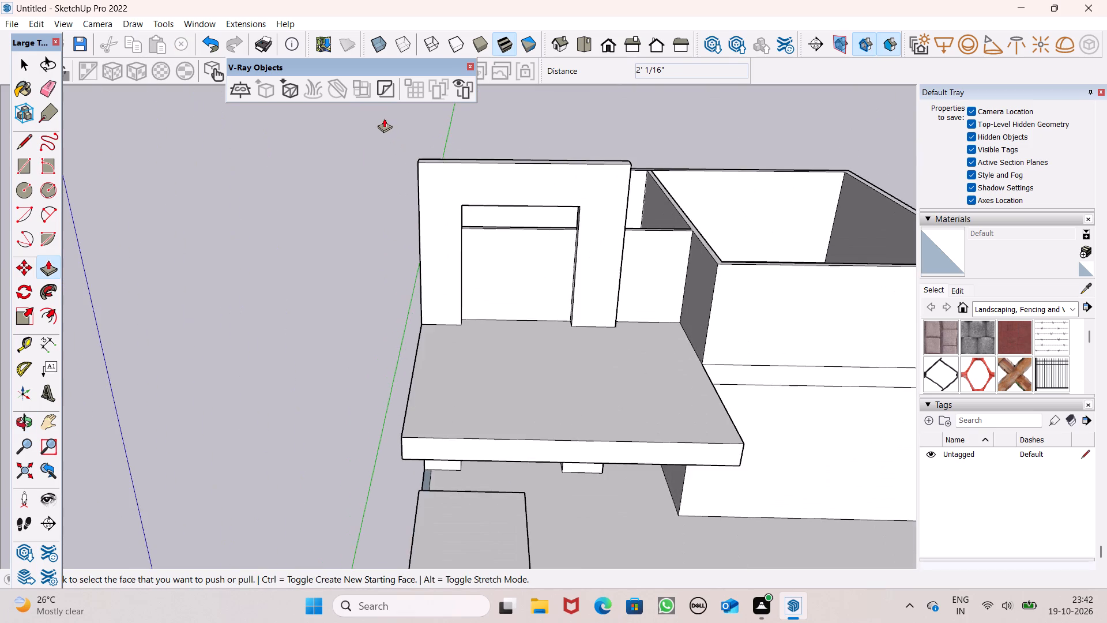
pyautogui.scroll(1, 458, 158)
pyautogui.moveTo(458, 158); pyautogui.dragTo(449, 71, button='middle')
pyautogui.scroll(1, 451, 80)
pyautogui.scroll(6, 500, 167)
pyautogui.moveTo(497, 136); pyautogui.dragTo(505, 52, button='middle')
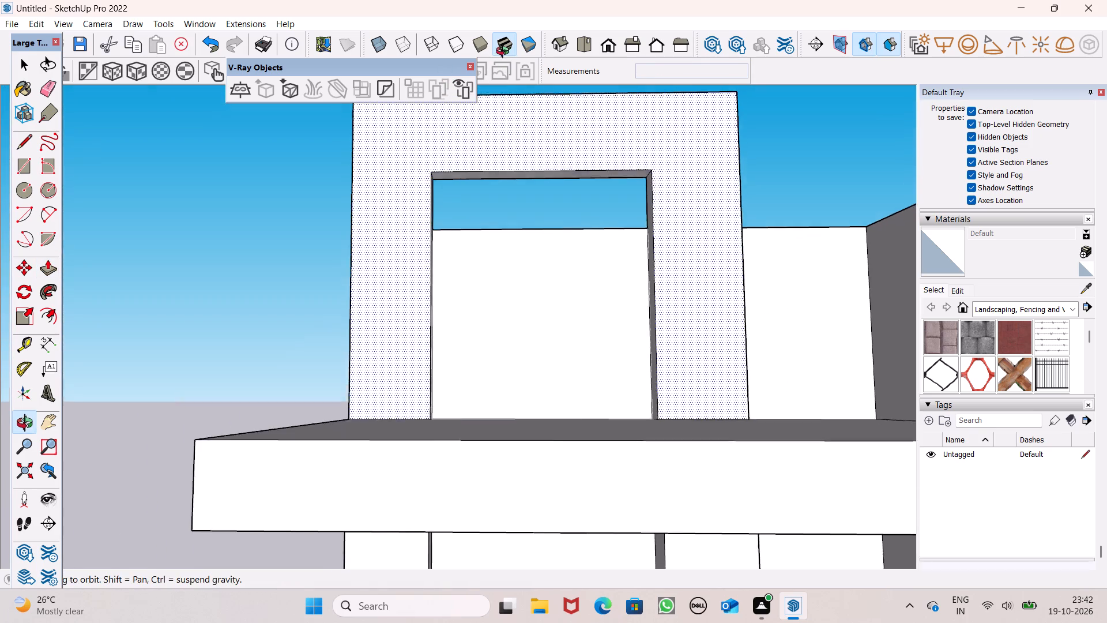
pyautogui.moveTo(505, 52); pyautogui.dragTo(502, 48, button='middle')
pyautogui.moveTo(495, 175); pyautogui.dragTo(503, 147)
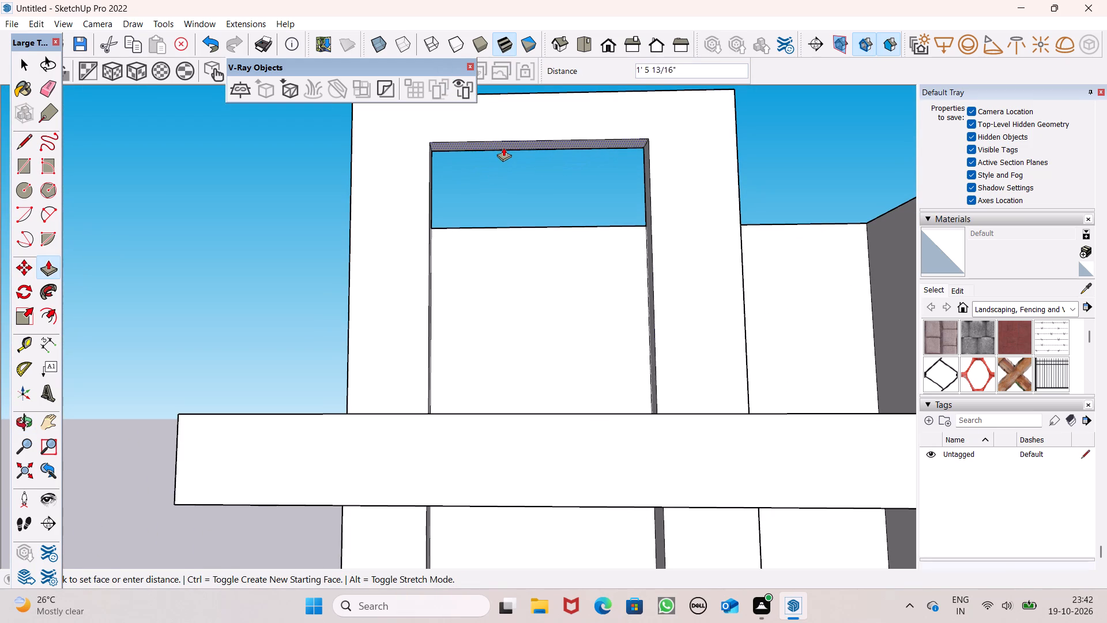
pyautogui.moveTo(503, 147); pyautogui.dragTo(510, 152)
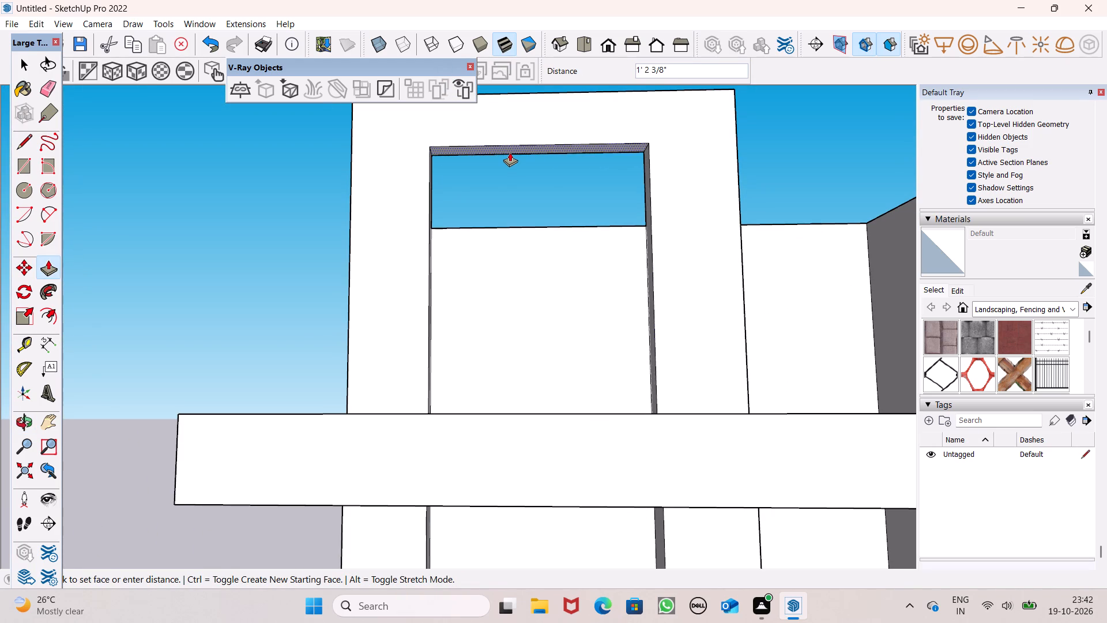
pyautogui.moveTo(510, 152); pyautogui.dragTo(510, 153)
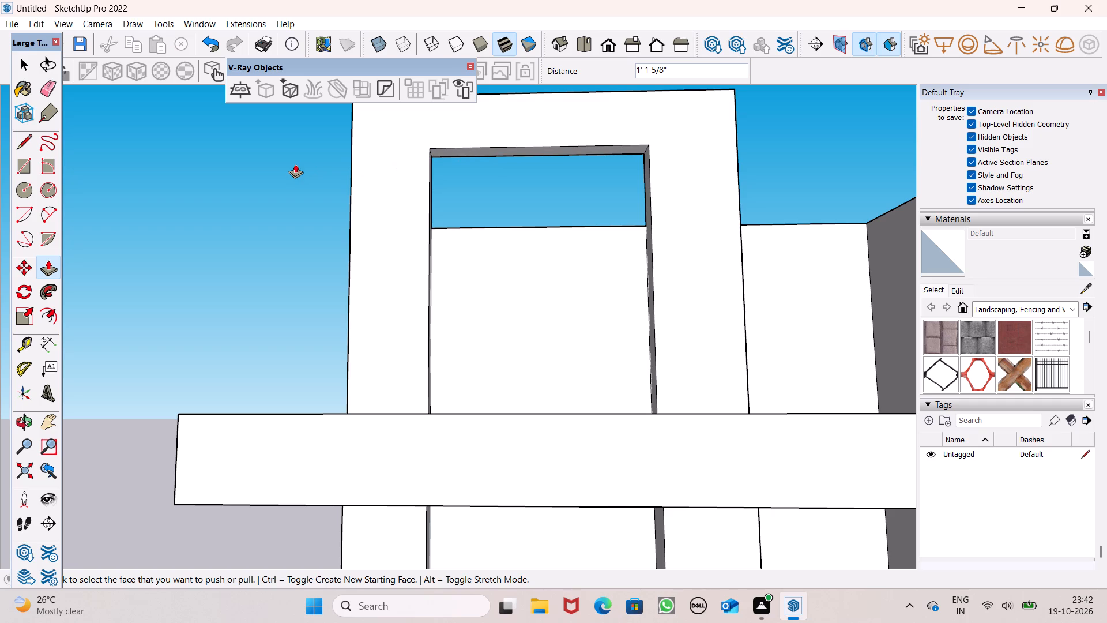
# Pull the underside of the frame's beam down slightly to thicken the beam above the opening.
pyautogui.scroll(-3, 288, 255)
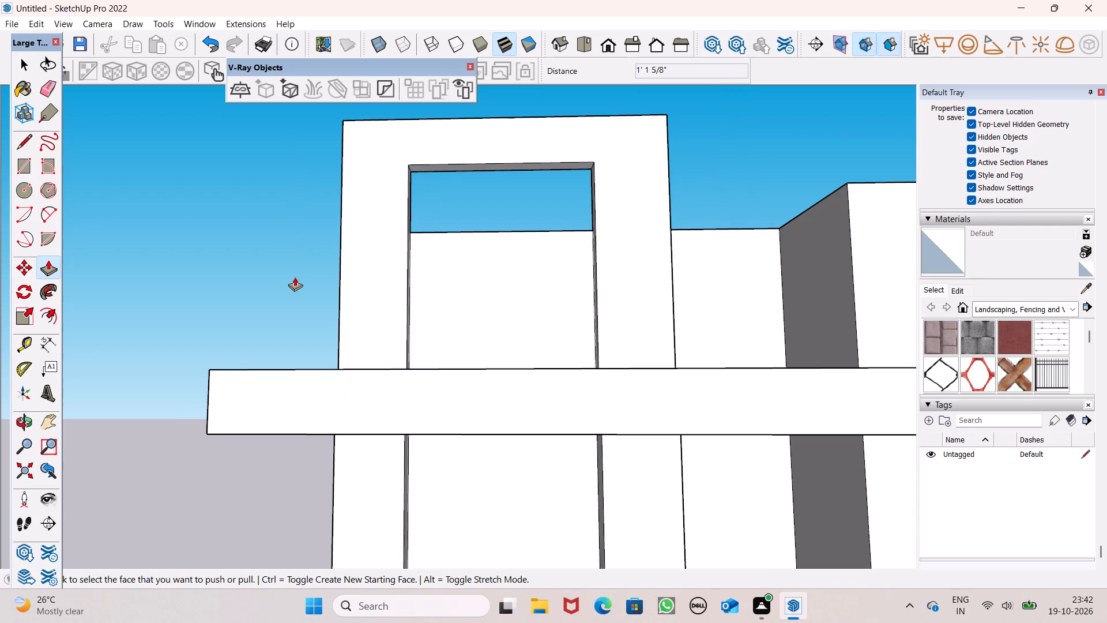
pyautogui.scroll(-2, 311, 265)
pyautogui.moveTo(321, 303); pyautogui.dragTo(306, 438, button='middle')
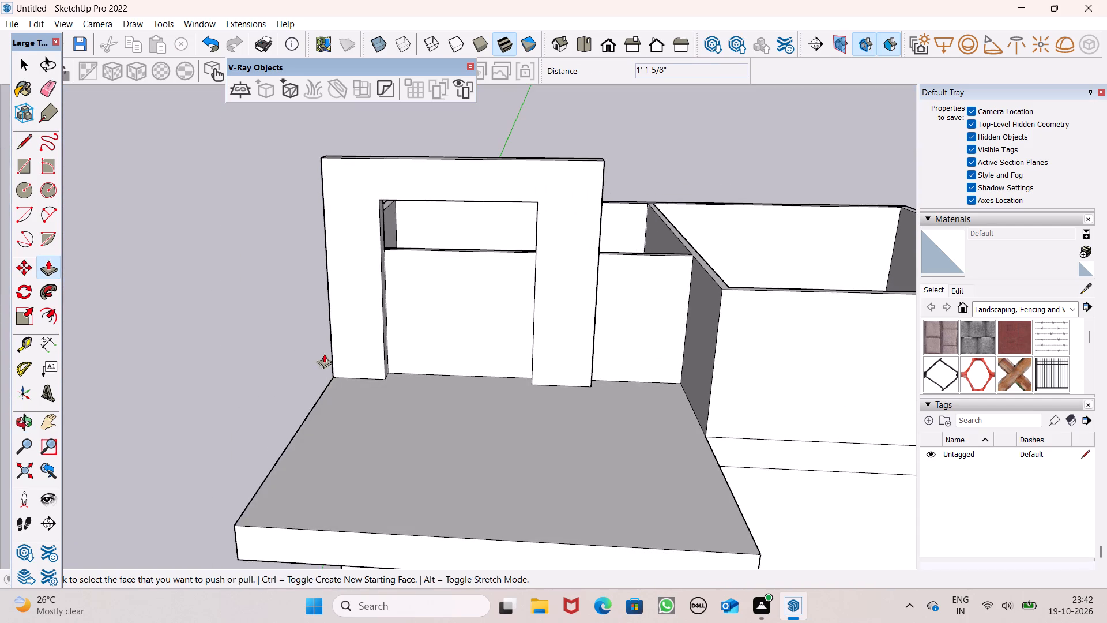
pyautogui.moveTo(316, 335); pyautogui.dragTo(283, 183, button='middle')
pyautogui.scroll(3, 389, 181)
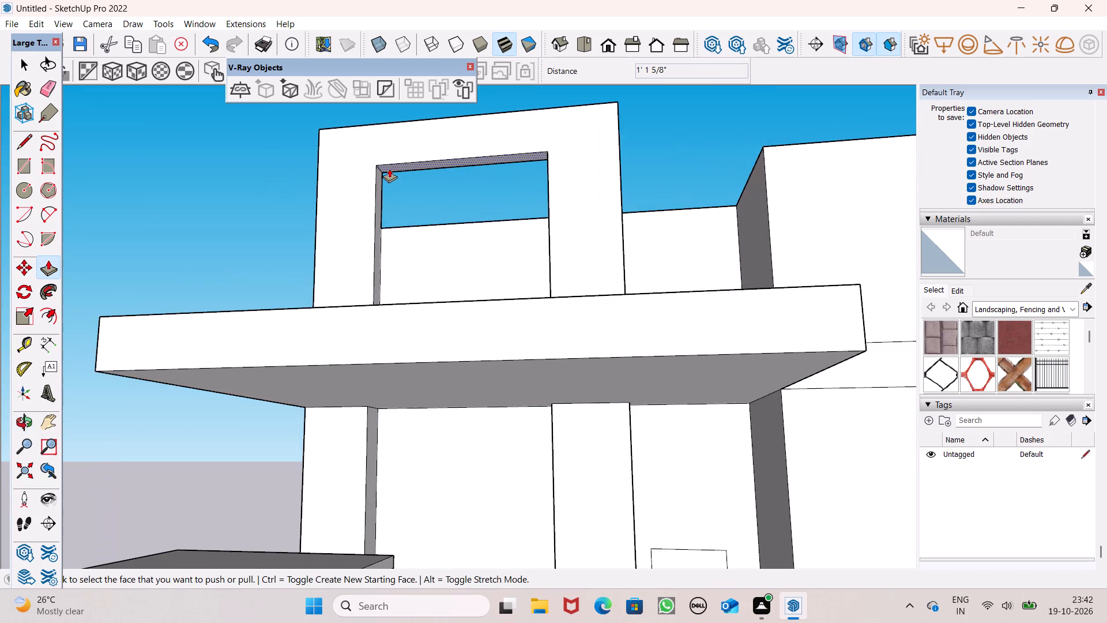
pyautogui.moveTo(389, 168); pyautogui.dragTo(390, 180)
pyautogui.press('space')
# Examine the proportions of the new frame above the canopy against the house's front from low and high angles.
pyautogui.scroll(-9, 342, 194)
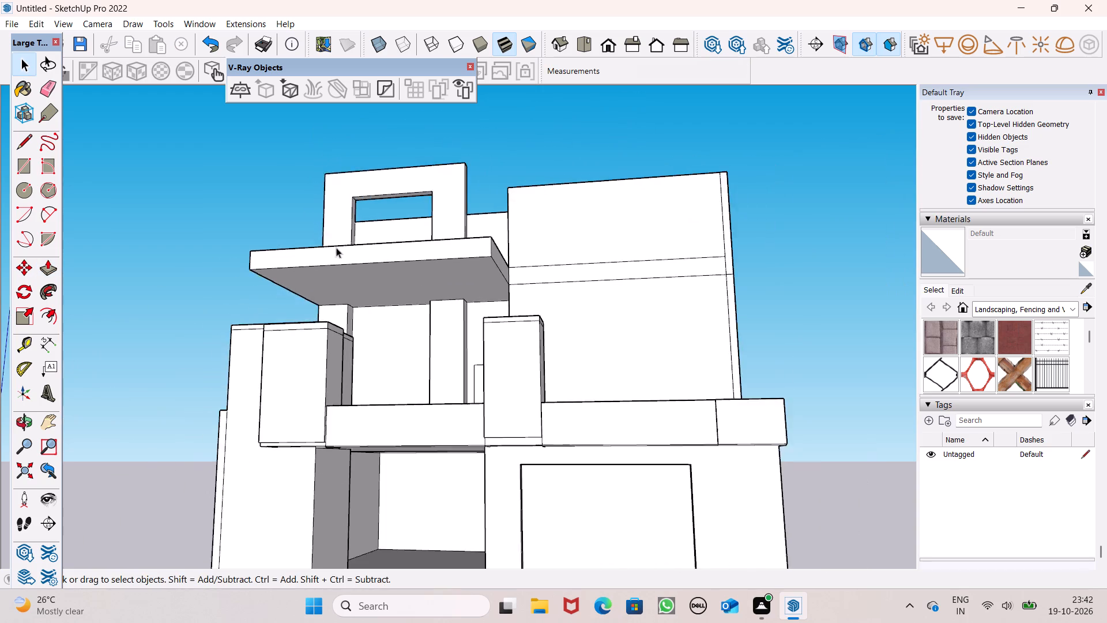
pyautogui.moveTo(338, 248); pyautogui.dragTo(424, 456, button='middle')
pyautogui.scroll(1, 423, 456)
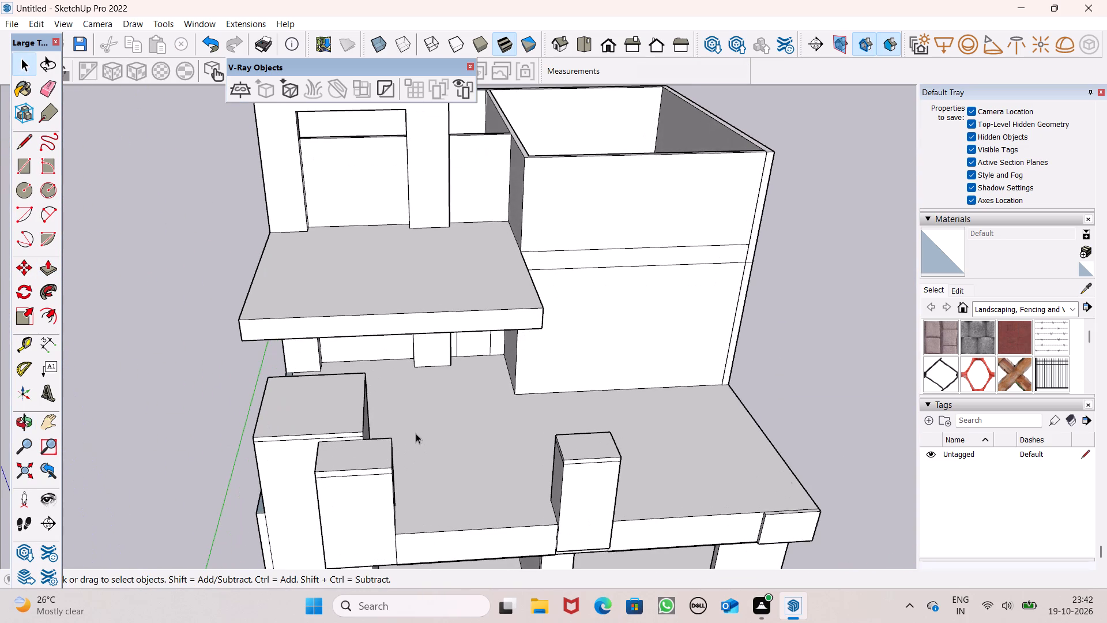
pyautogui.scroll(-2, 375, 407)
pyautogui.moveTo(339, 397); pyautogui.dragTo(291, 337, button='middle')
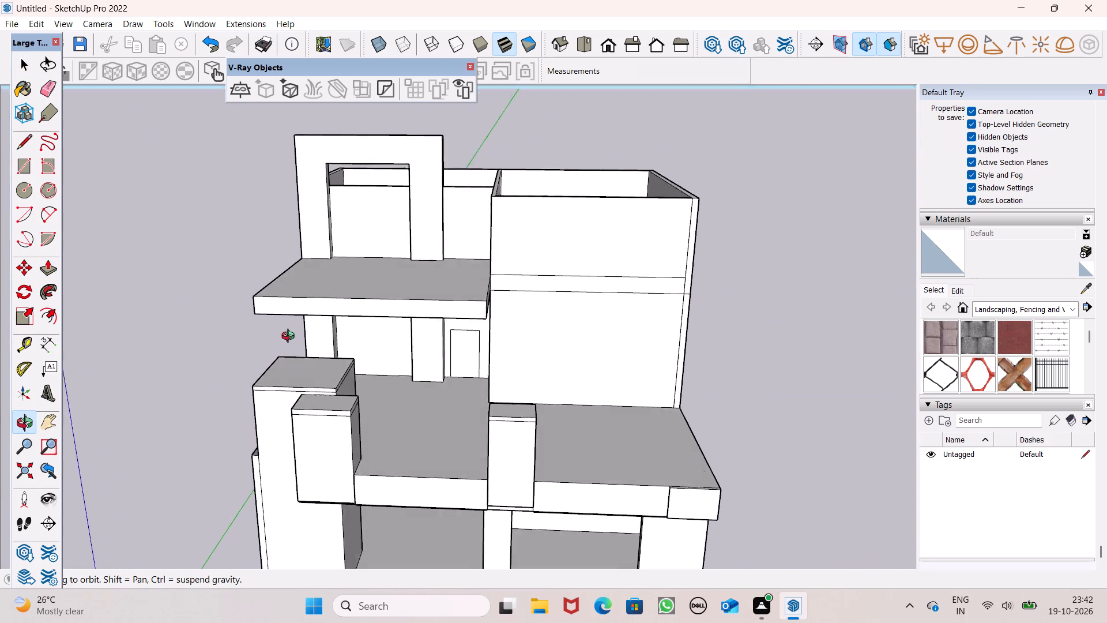
pyautogui.moveTo(291, 337); pyautogui.dragTo(296, 334, button='middle')
pyautogui.scroll(1, 511, 326)
pyautogui.scroll(-2, 525, 275)
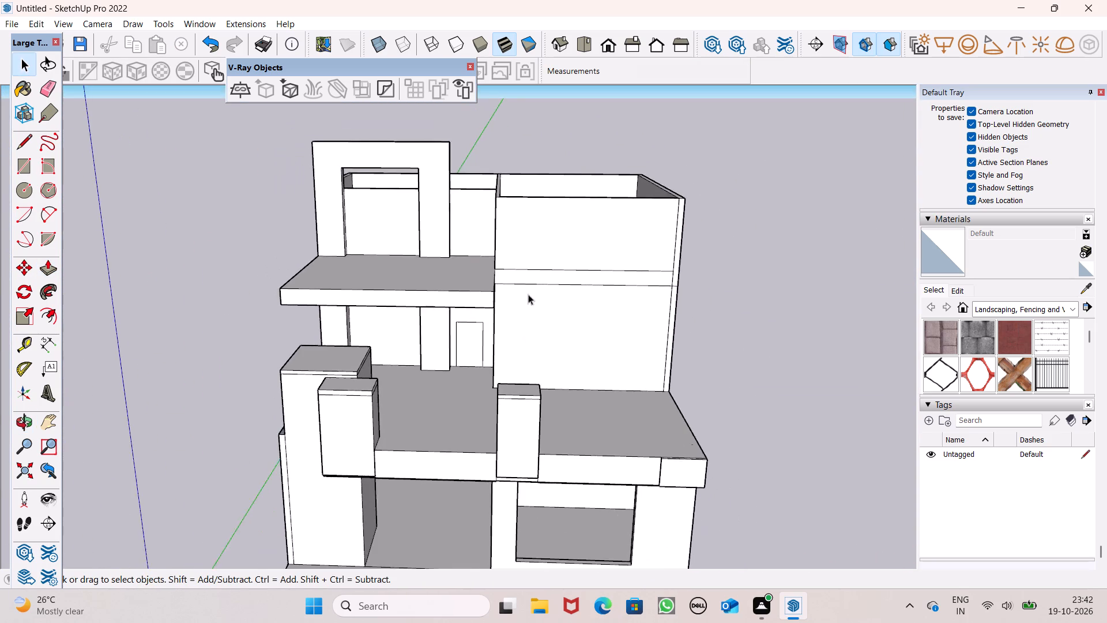
pyautogui.moveTo(528, 307); pyautogui.dragTo(511, 356, button='middle')
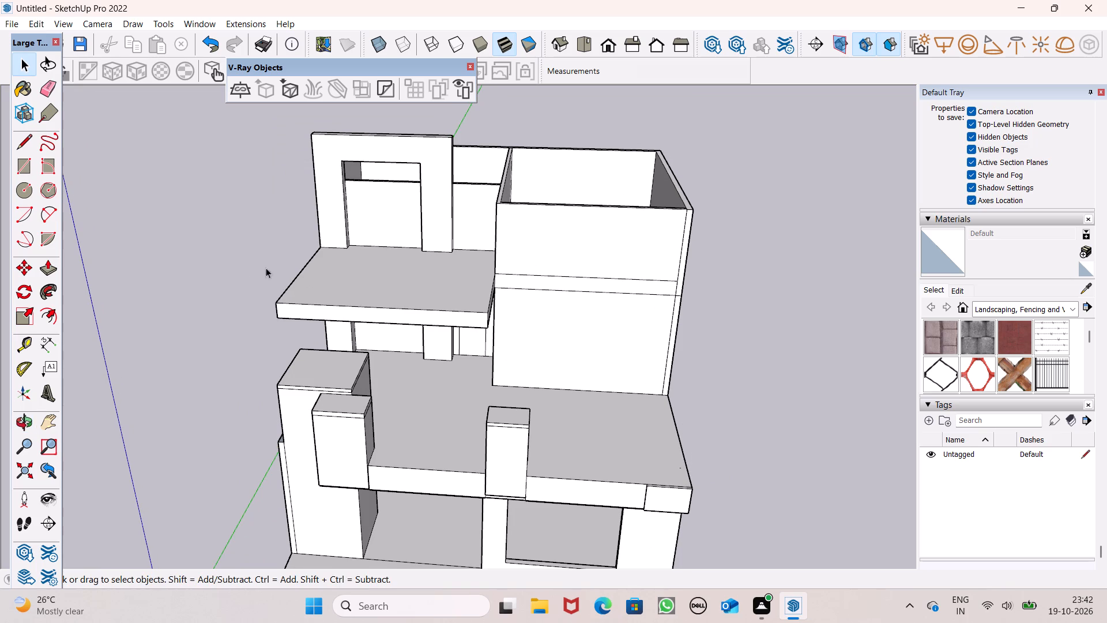
# Pull the horizontal band on the wall beside the upper canopy outwards until it is flush with the canopy's front face.
pyautogui.click(50, 272)
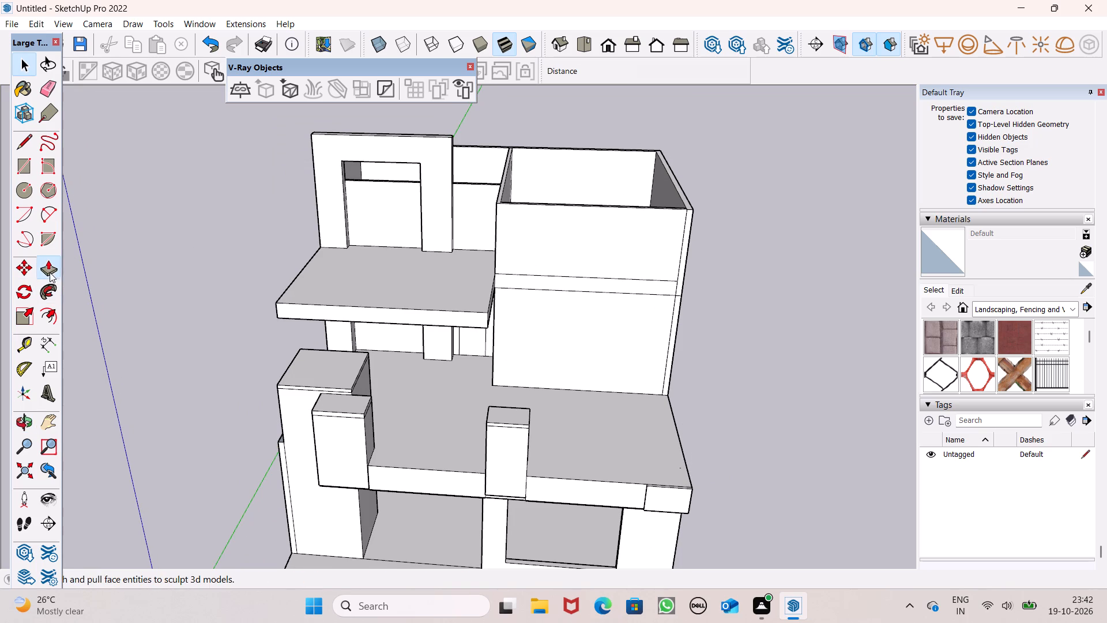
pyautogui.moveTo(538, 284); pyautogui.dragTo(484, 313)
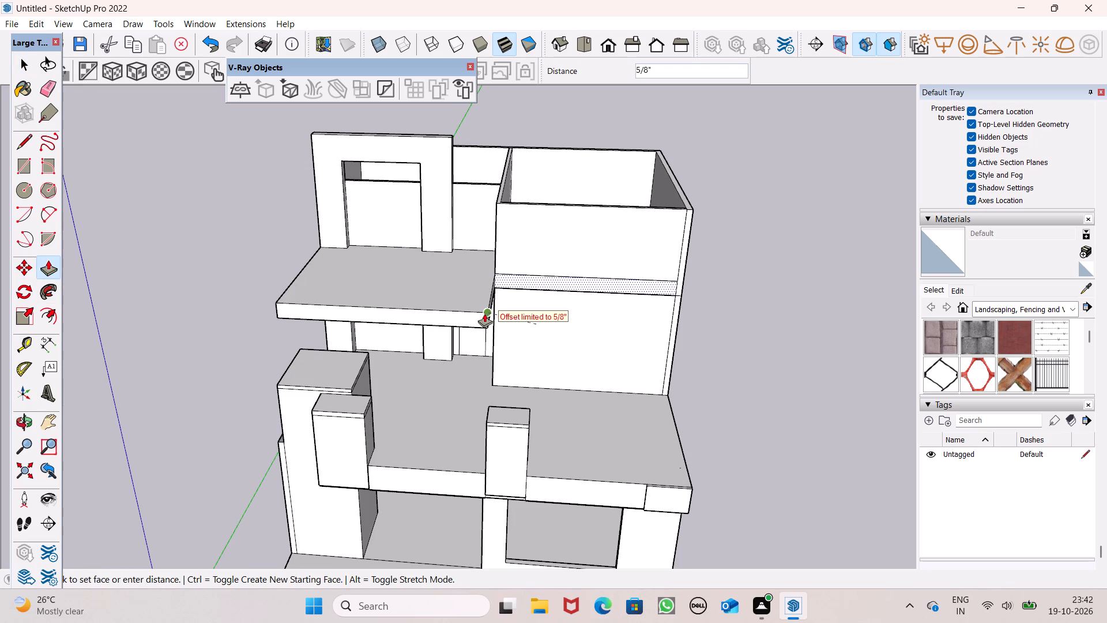
pyautogui.moveTo(484, 313); pyautogui.dragTo(473, 319)
pyautogui.moveTo(511, 282); pyautogui.dragTo(488, 313)
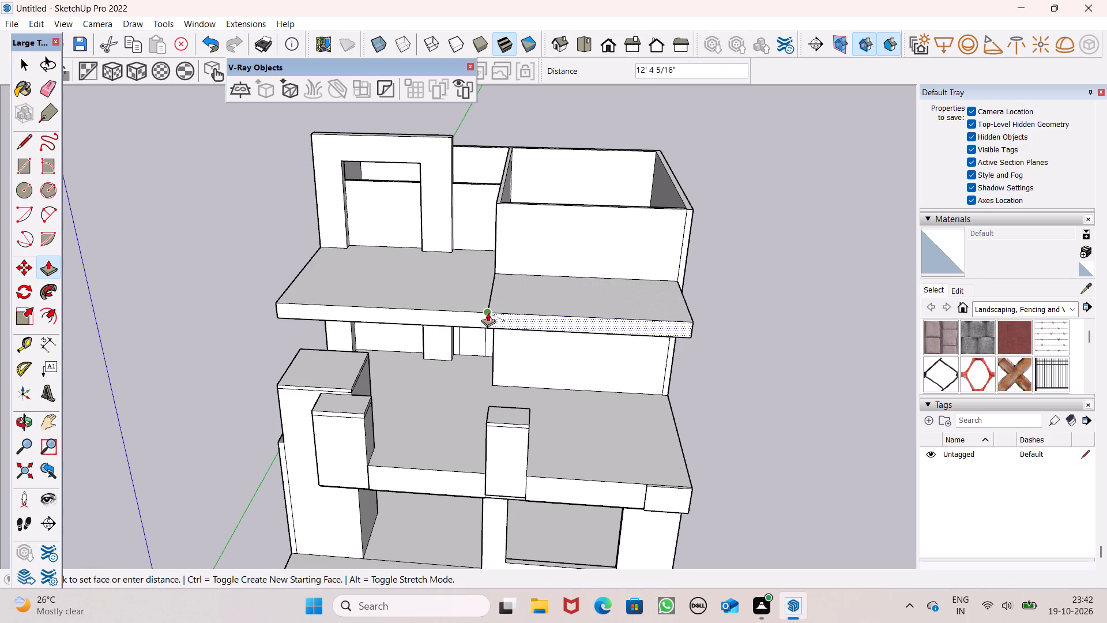
pyautogui.moveTo(488, 313); pyautogui.dragTo(477, 306)
pyautogui.moveTo(492, 306); pyautogui.dragTo(482, 317)
pyautogui.moveTo(482, 317); pyautogui.dragTo(479, 313)
# Examine the widened upper canopy from the side, from above and from a low front angle.
pyautogui.scroll(-4, 409, 259)
pyautogui.moveTo(506, 377); pyautogui.dragTo(186, 390, button='middle')
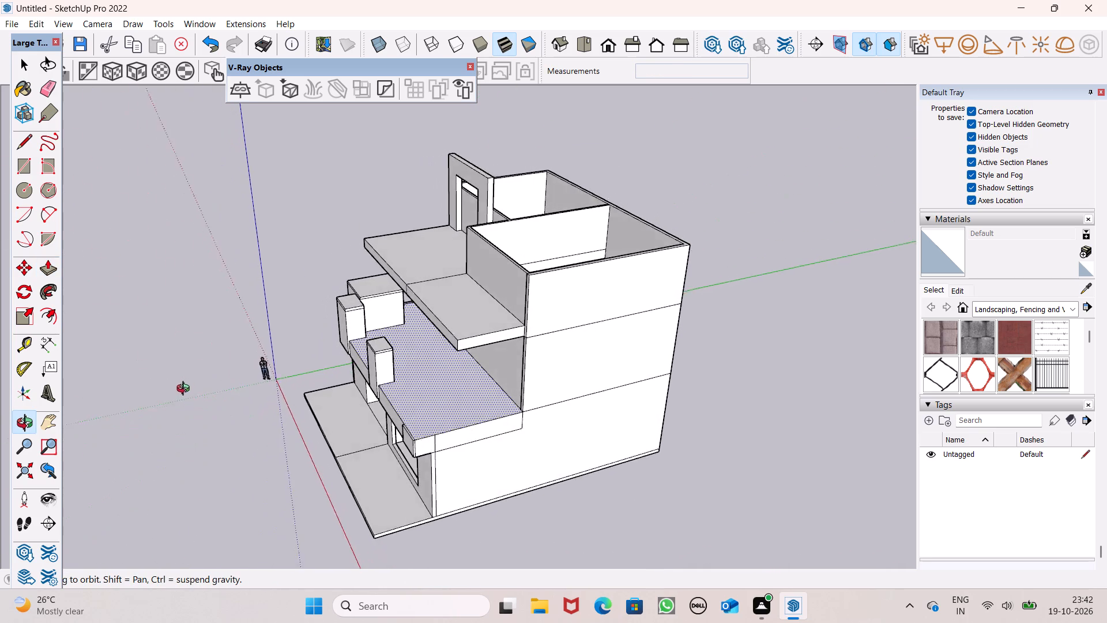
pyautogui.moveTo(186, 390); pyautogui.dragTo(247, 418, button='middle')
pyautogui.scroll(-3, 328, 322)
pyautogui.moveTo(332, 331); pyautogui.dragTo(430, 423, button='middle')
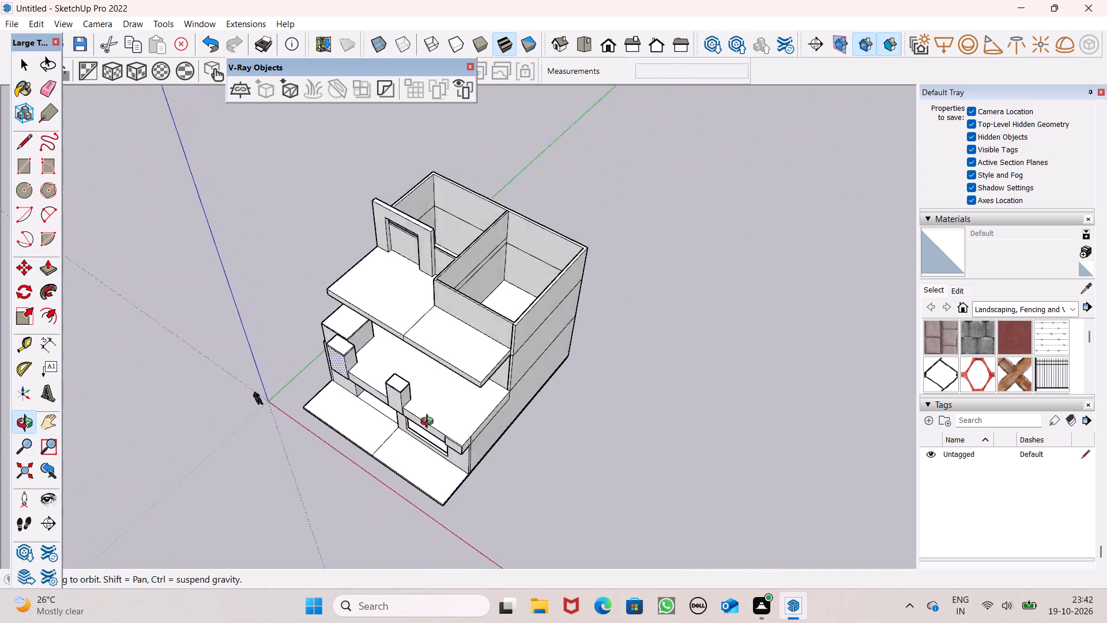
pyautogui.moveTo(430, 423); pyautogui.dragTo(633, 325, button='middle')
pyautogui.moveTo(490, 335); pyautogui.dragTo(544, 106, button='middle')
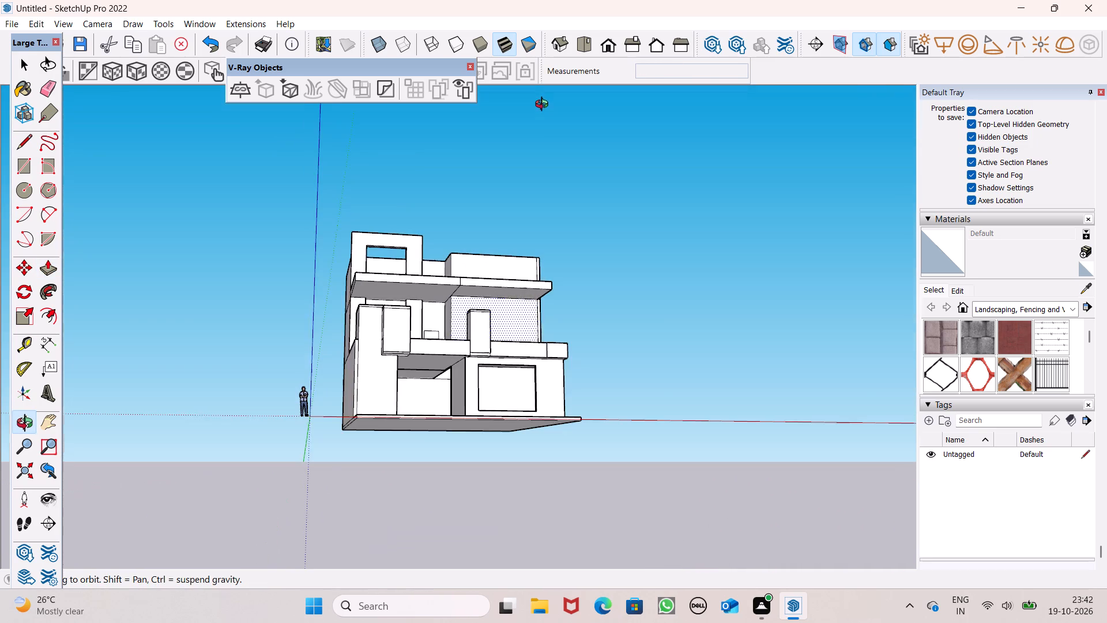
pyautogui.moveTo(544, 106); pyautogui.dragTo(545, 109, button='middle')
# Erase the seam line on the top surface between the two halves of the upper canopy.
pyautogui.click(56, 81)
pyautogui.scroll(4, 342, 225)
pyautogui.scroll(-2, 445, 286)
pyautogui.moveTo(492, 325); pyautogui.dragTo(528, 426, button='middle')
pyautogui.scroll(5, 481, 323)
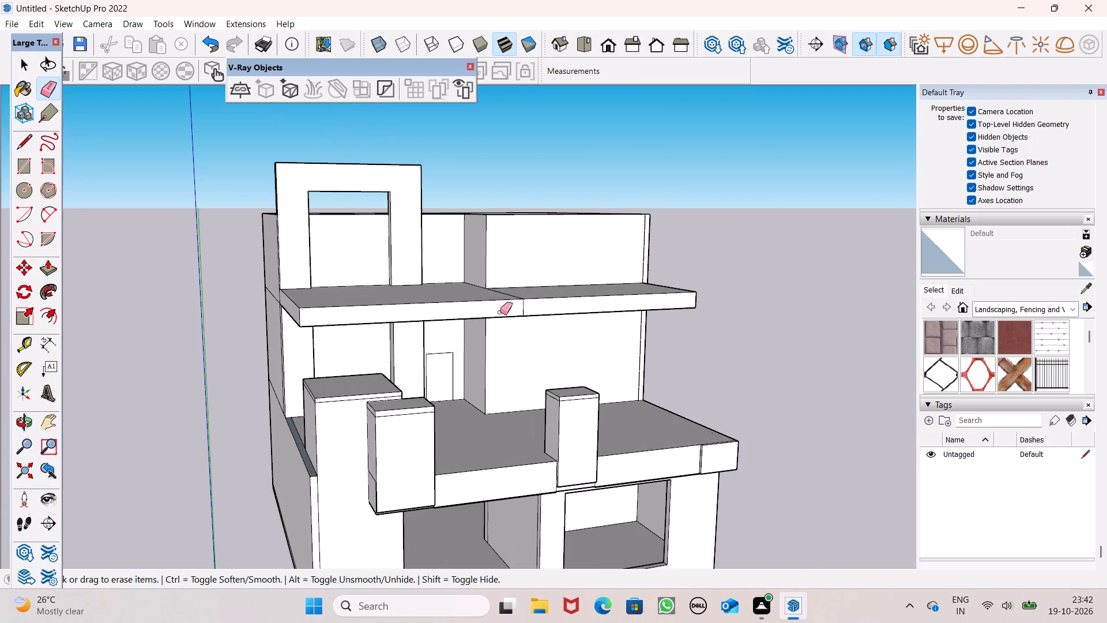
pyautogui.click(509, 292)
pyautogui.click(510, 293)
pyautogui.moveTo(531, 313); pyautogui.dragTo(530, 391, button='middle')
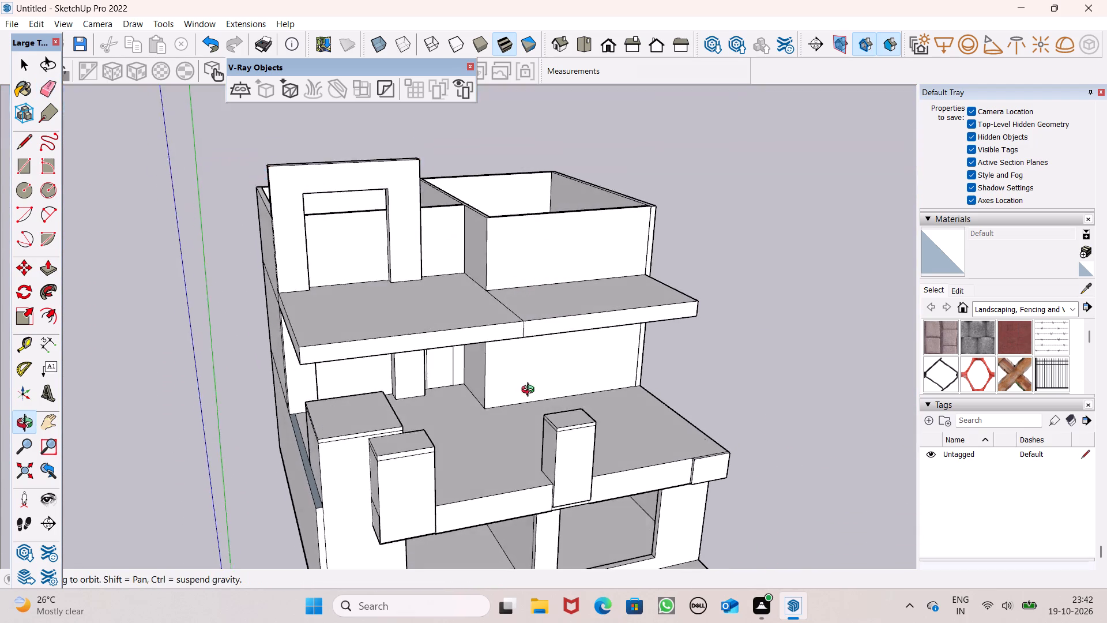
pyautogui.moveTo(530, 391); pyautogui.dragTo(530, 423, button='middle')
pyautogui.scroll(5, 513, 373)
pyautogui.click(528, 305)
# Erase the vertical seam line on the front edge of the upper canopy.
pyautogui.moveTo(529, 321); pyautogui.dragTo(529, 315, button='middle')
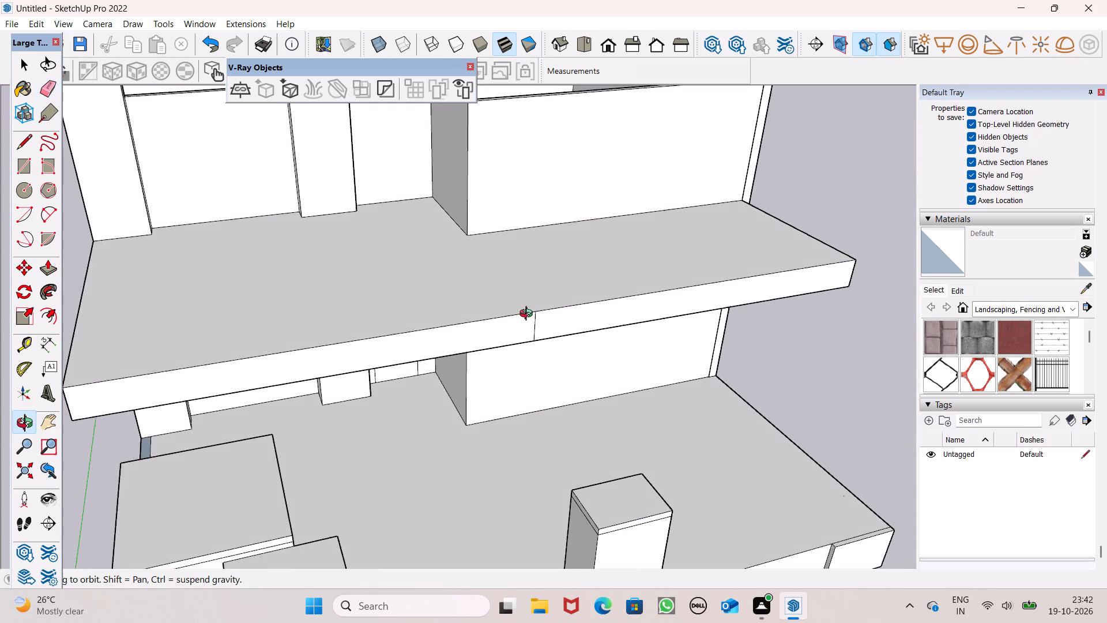
pyautogui.moveTo(529, 315); pyautogui.dragTo(479, 267, button='middle')
pyautogui.scroll(5, 475, 273)
pyautogui.moveTo(515, 288); pyautogui.dragTo(513, 290)
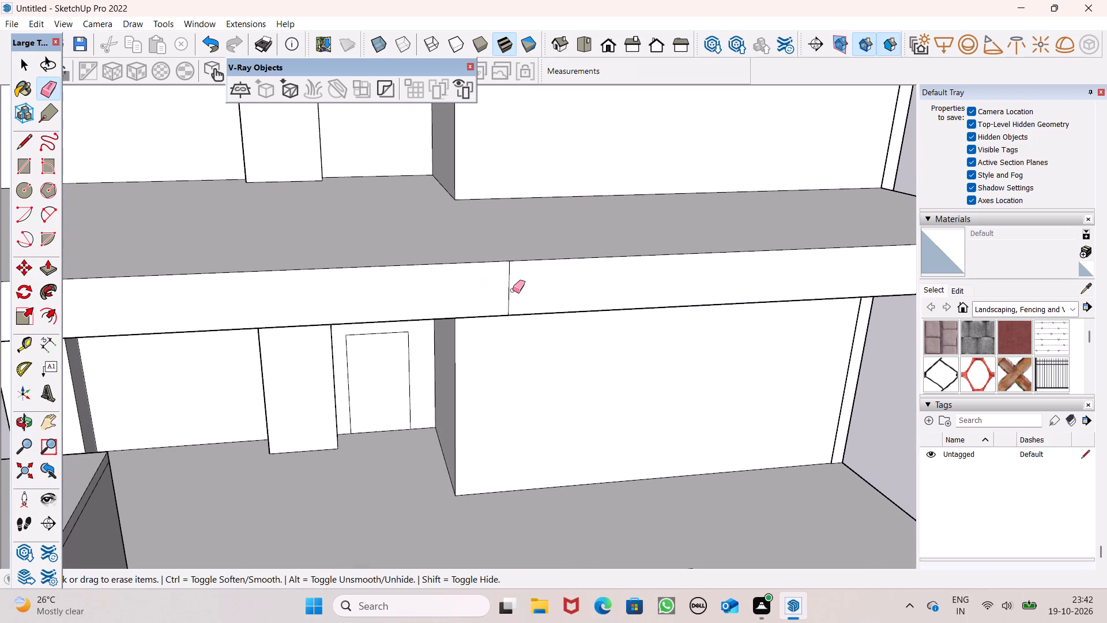
pyautogui.moveTo(513, 290); pyautogui.dragTo(499, 291)
# Erase the seam line across the underside of the upper canopy.
pyautogui.scroll(-3, 437, 262)
pyautogui.moveTo(443, 279); pyautogui.dragTo(441, 179, button='middle')
pyautogui.moveTo(439, 213); pyautogui.dragTo(453, 164, button='middle')
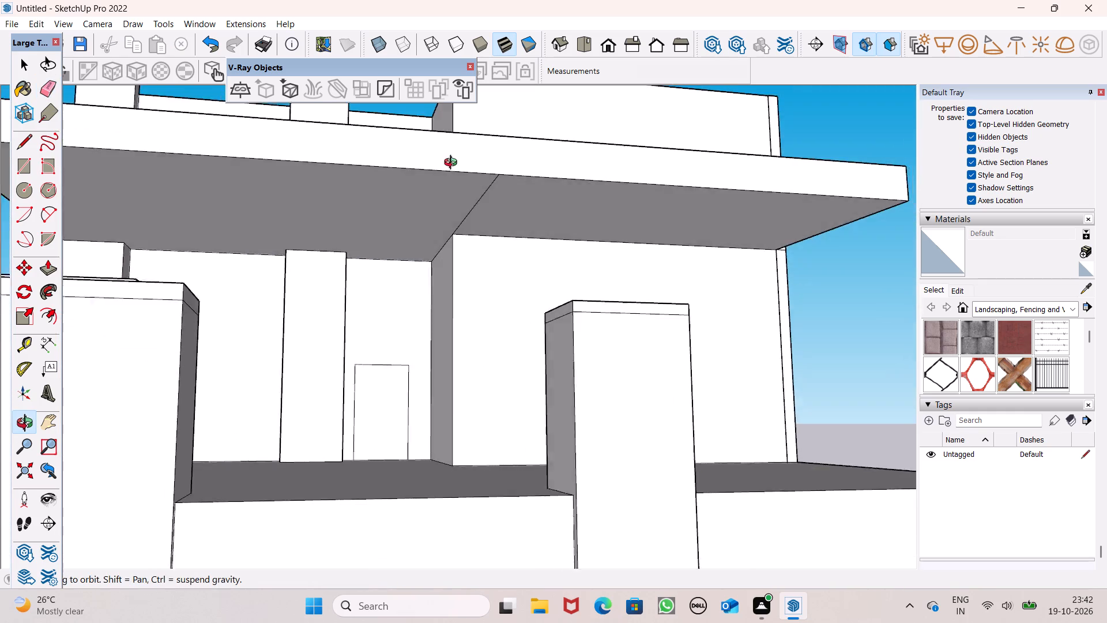
pyautogui.moveTo(453, 164); pyautogui.dragTo(455, 153, button='middle')
pyautogui.scroll(1, 455, 153)
pyautogui.moveTo(494, 192); pyautogui.dragTo(489, 192)
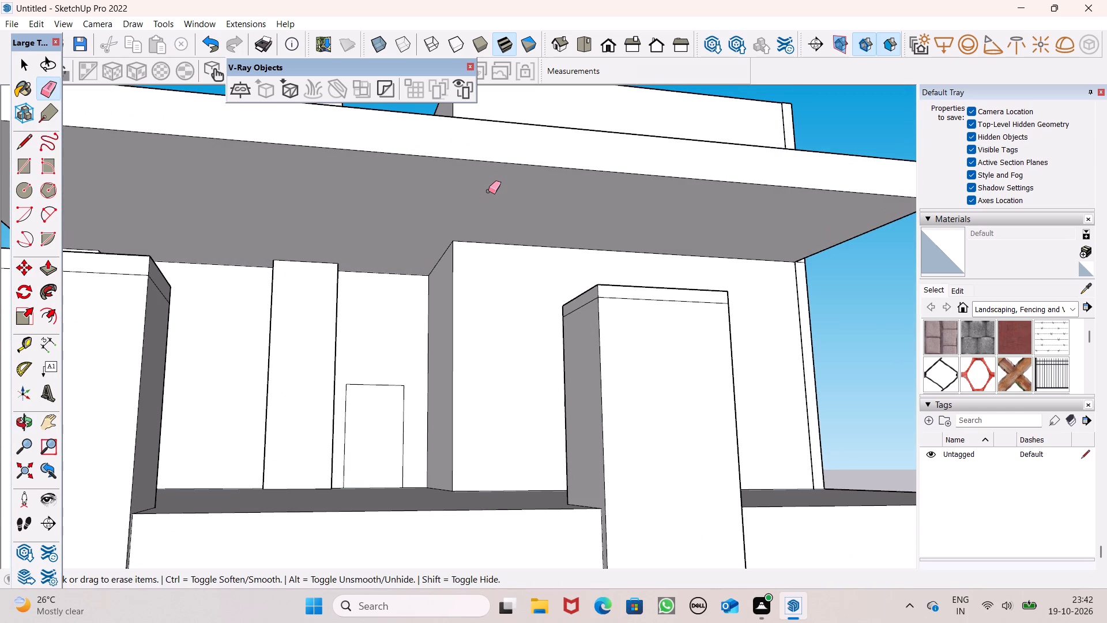
pyautogui.press('space')
# Examine the merged upper canopy against the house's front from below and above.
pyautogui.scroll(-1, 427, 196)
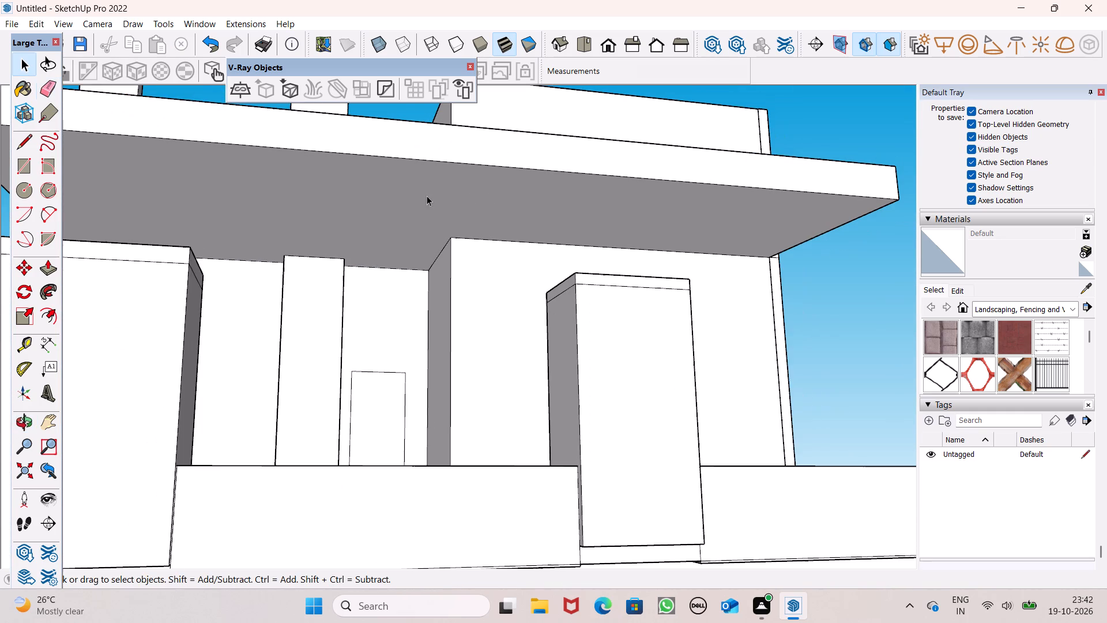
pyautogui.scroll(-5, 426, 196)
pyautogui.moveTo(420, 235); pyautogui.dragTo(412, 307, button='middle')
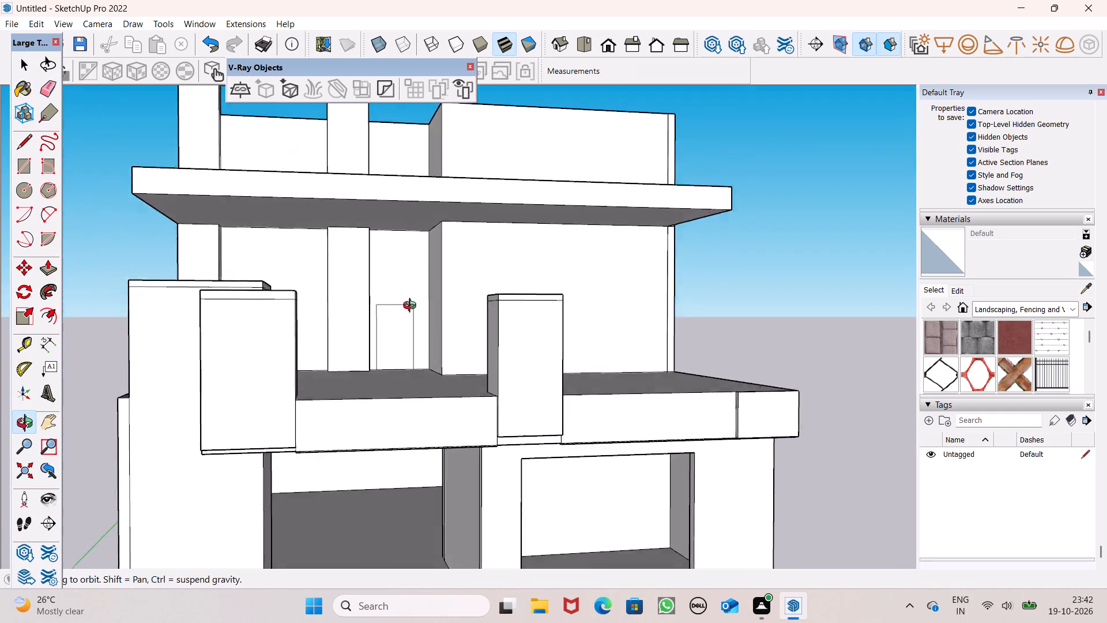
pyautogui.moveTo(412, 307); pyautogui.dragTo(412, 354, button='middle')
pyautogui.scroll(-4, 459, 223)
pyautogui.moveTo(460, 235); pyautogui.dragTo(446, 396, button='middle')
pyautogui.scroll(3, 438, 344)
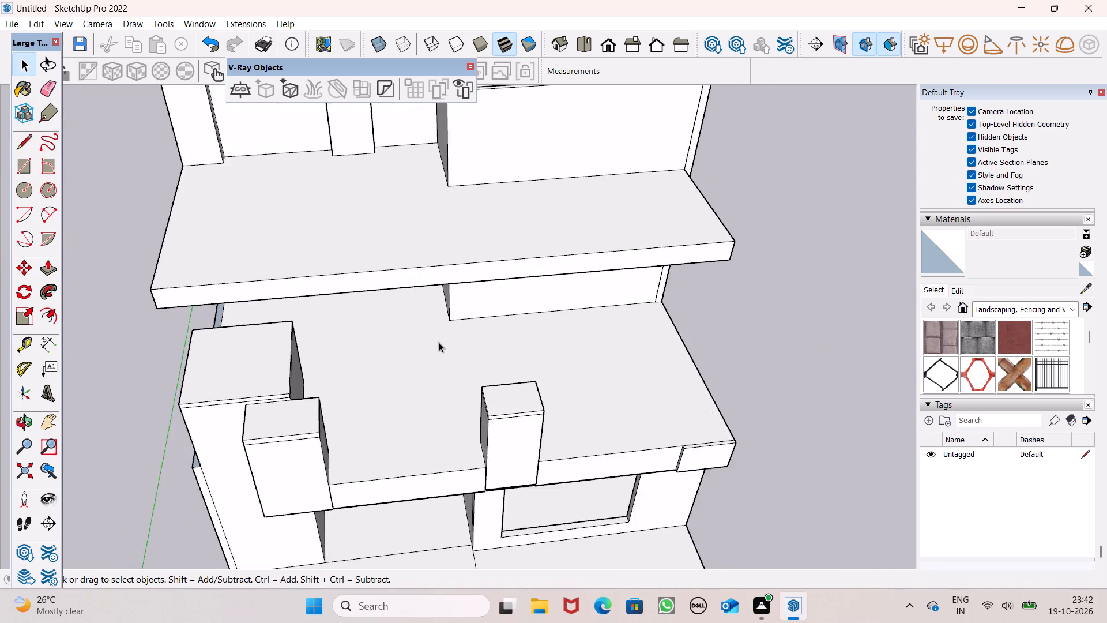
pyautogui.scroll(4, 439, 342)
# Draw a 2' vertical line across the upper canopy's front edge near the corner of the projecting wall.
pyautogui.click(21, 144)
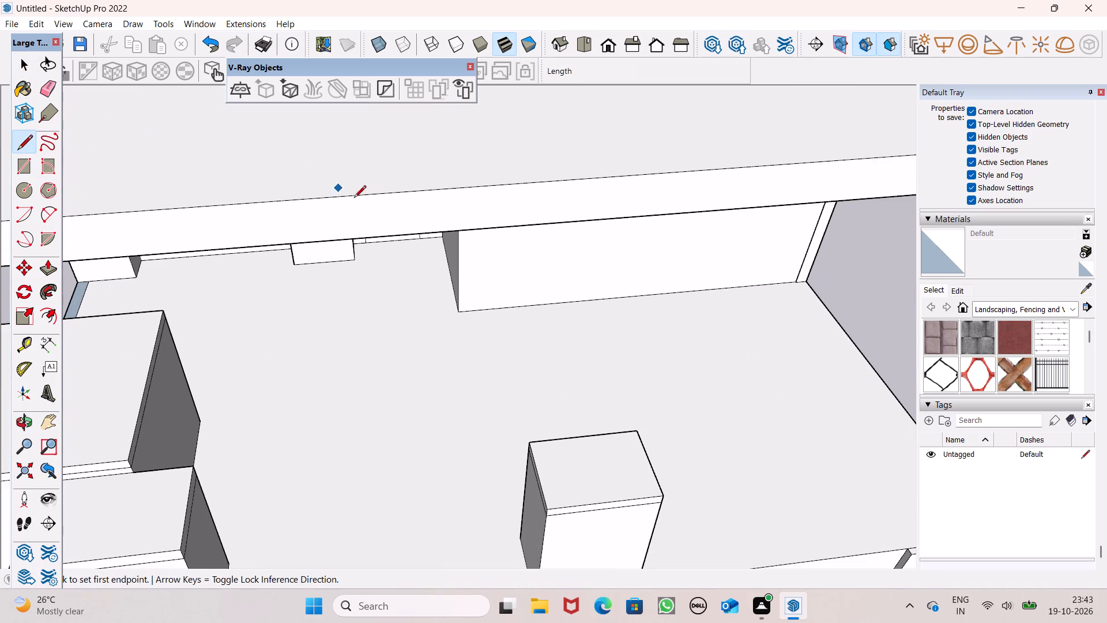
pyautogui.moveTo(386, 228); pyautogui.dragTo(342, 266, button='middle')
pyautogui.scroll(-1, 350, 227)
pyautogui.moveTo(430, 241); pyautogui.dragTo(443, 228, button='middle')
pyautogui.scroll(-3, 453, 232)
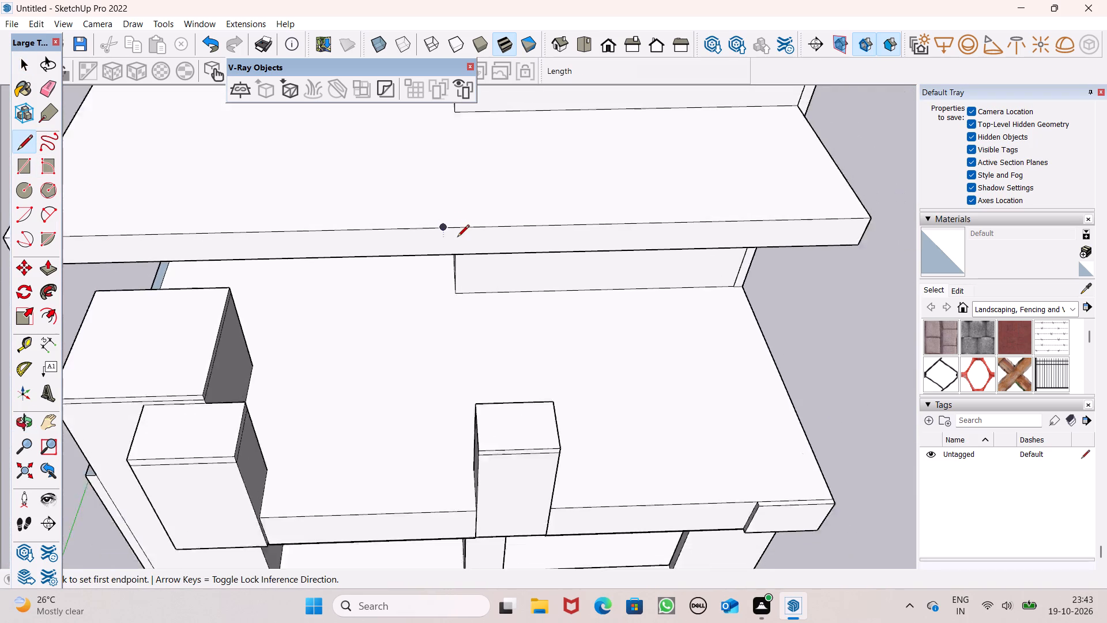
pyautogui.scroll(-5, 457, 238)
pyautogui.moveTo(461, 239); pyautogui.dragTo(463, 190, button='middle')
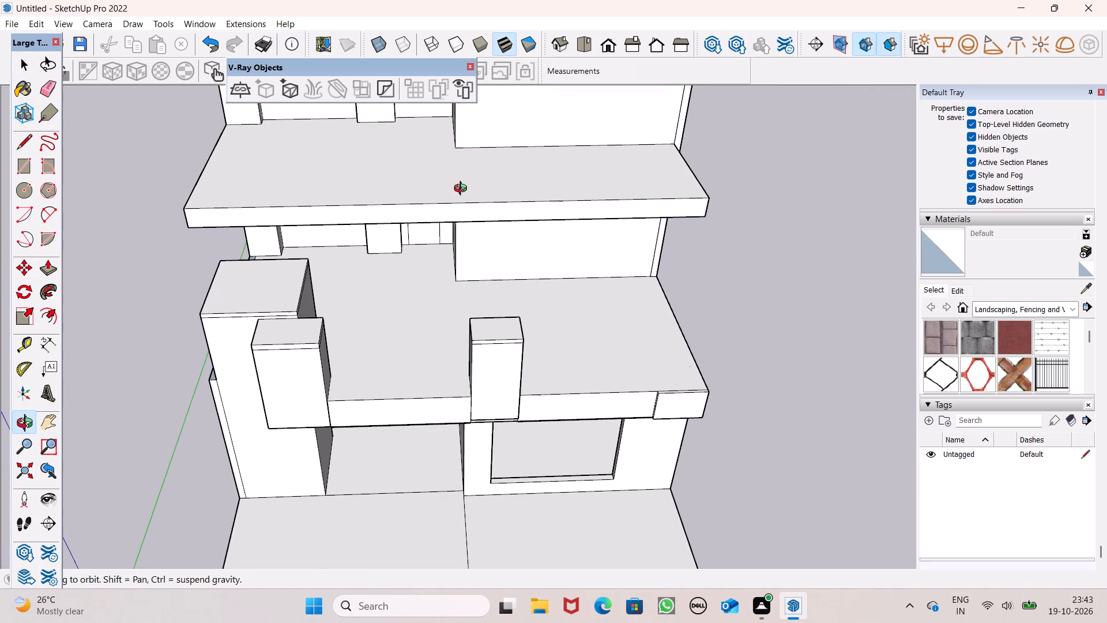
pyautogui.moveTo(463, 190); pyautogui.dragTo(467, 151, button='middle')
pyautogui.scroll(1, 436, 186)
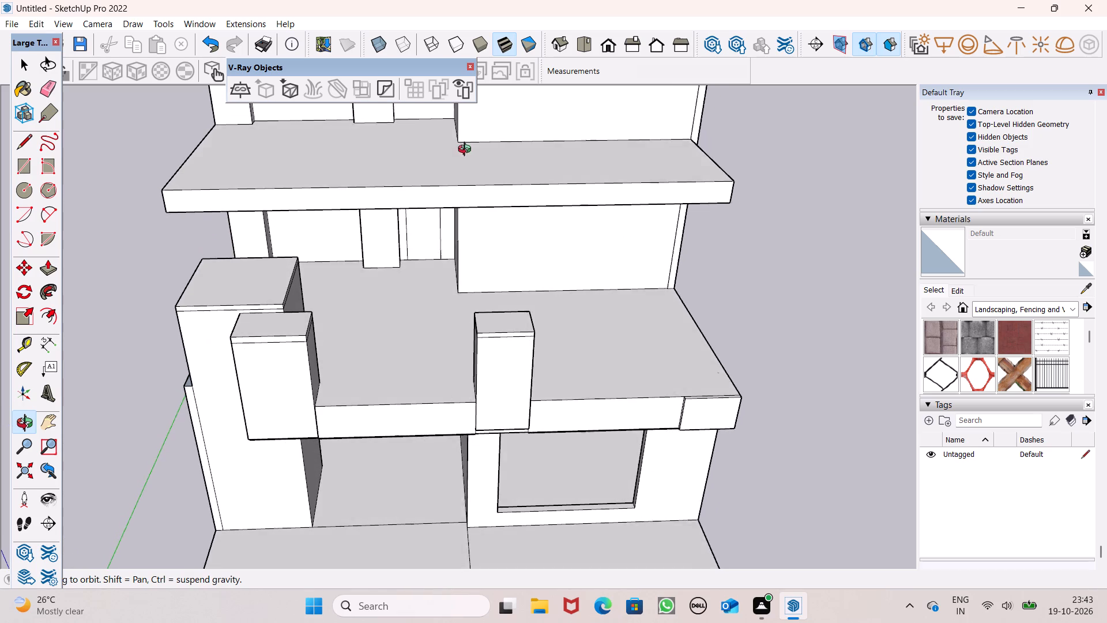
pyautogui.moveTo(467, 151); pyautogui.dragTo(469, 151, button='middle')
pyautogui.scroll(-5, 478, 190)
pyautogui.moveTo(477, 200); pyautogui.dragTo(473, 197, button='middle')
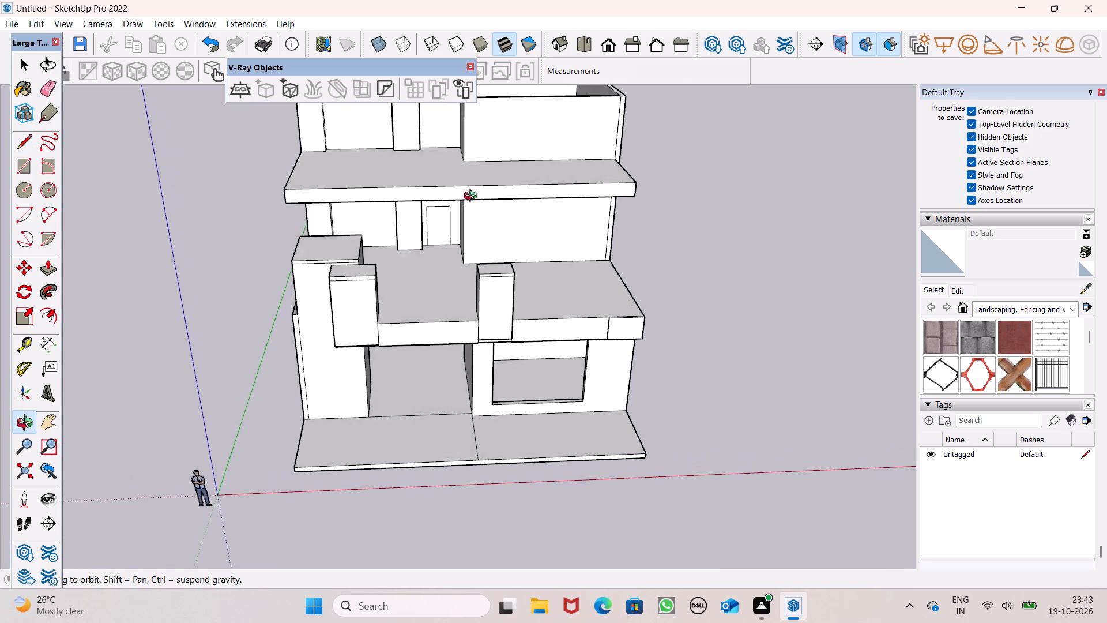
pyautogui.moveTo(473, 197); pyautogui.dragTo(469, 203, button='middle')
pyautogui.moveTo(421, 230); pyautogui.dragTo(417, 310, button='middle')
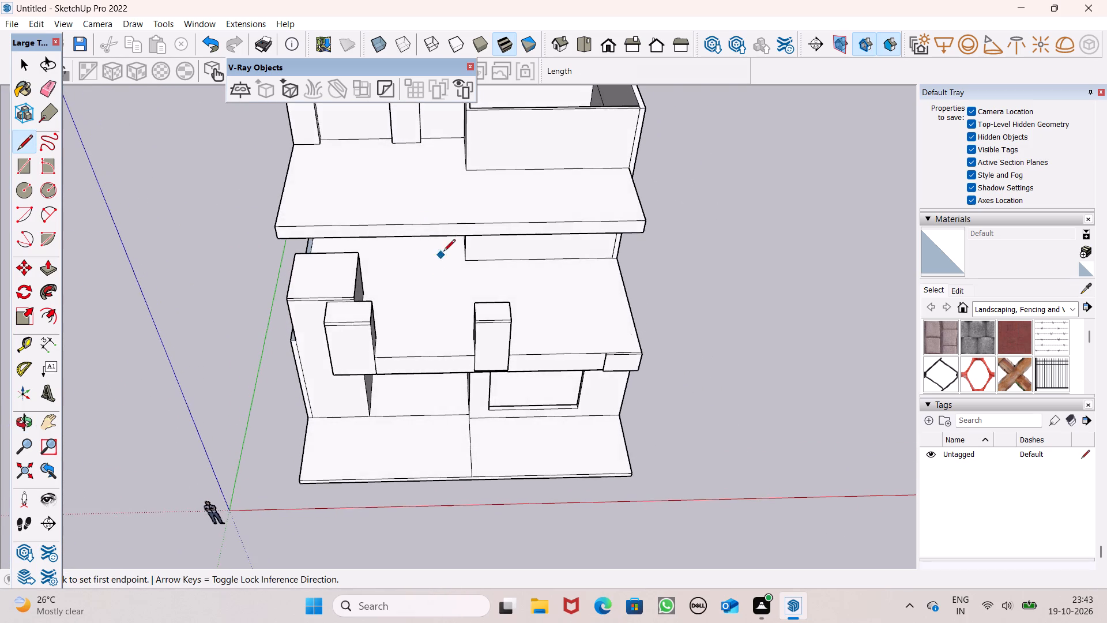
pyautogui.scroll(4, 446, 245)
pyautogui.click(465, 214)
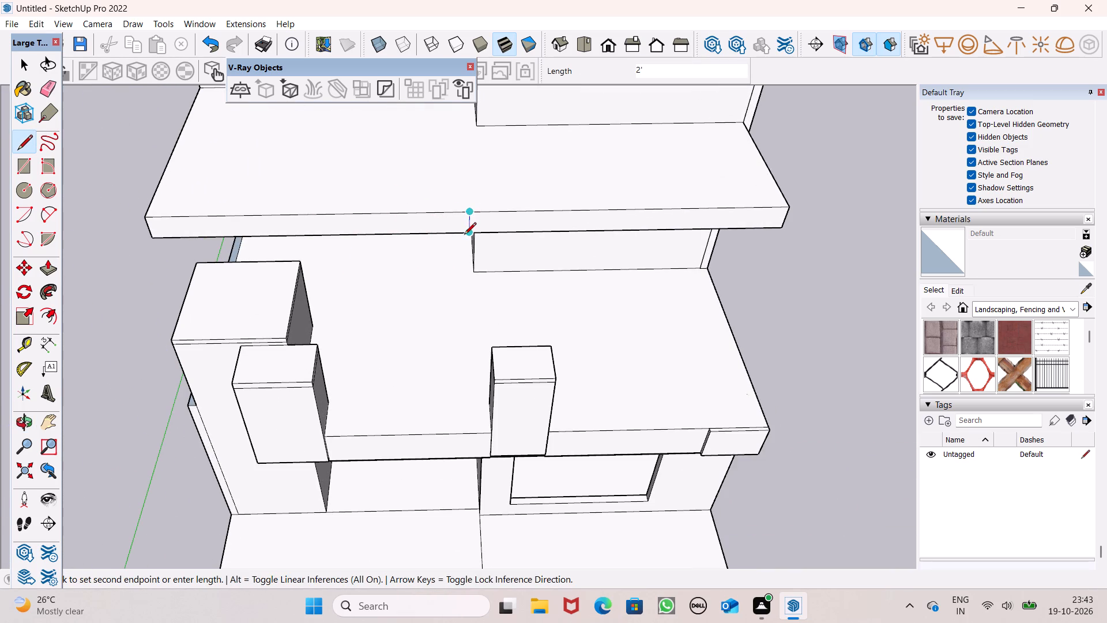
pyautogui.click(464, 236)
# Draw a second 2' vertical line across the canopy's front edge, nearer its end in front of the projecting wall.
pyautogui.moveTo(617, 225); pyautogui.dragTo(568, 224, button='middle')
pyautogui.scroll(1, 567, 223)
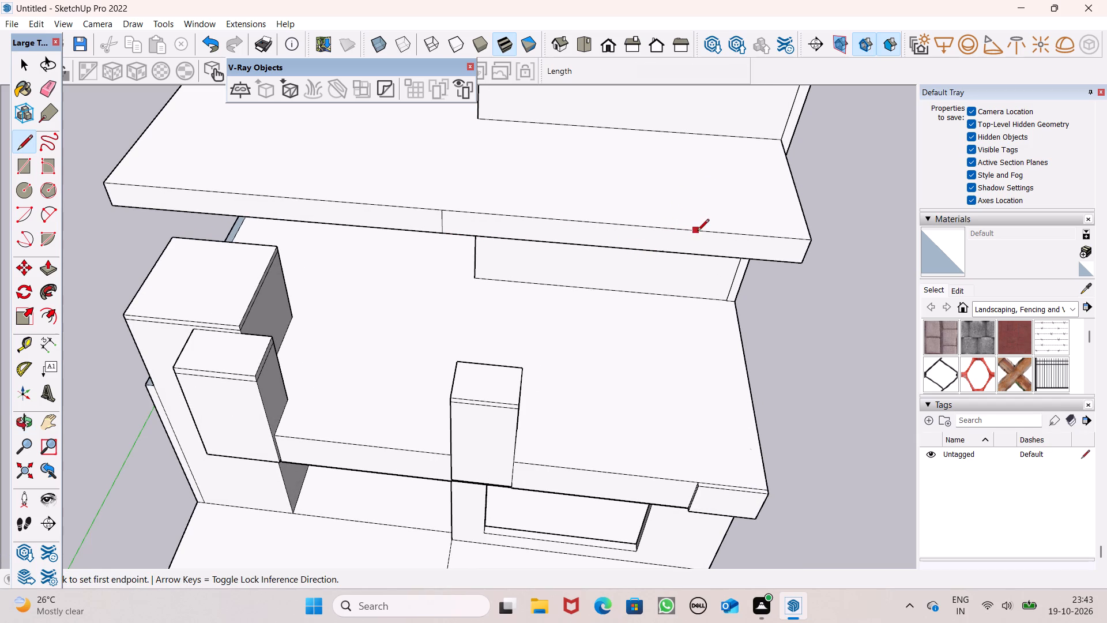
pyautogui.click(654, 227)
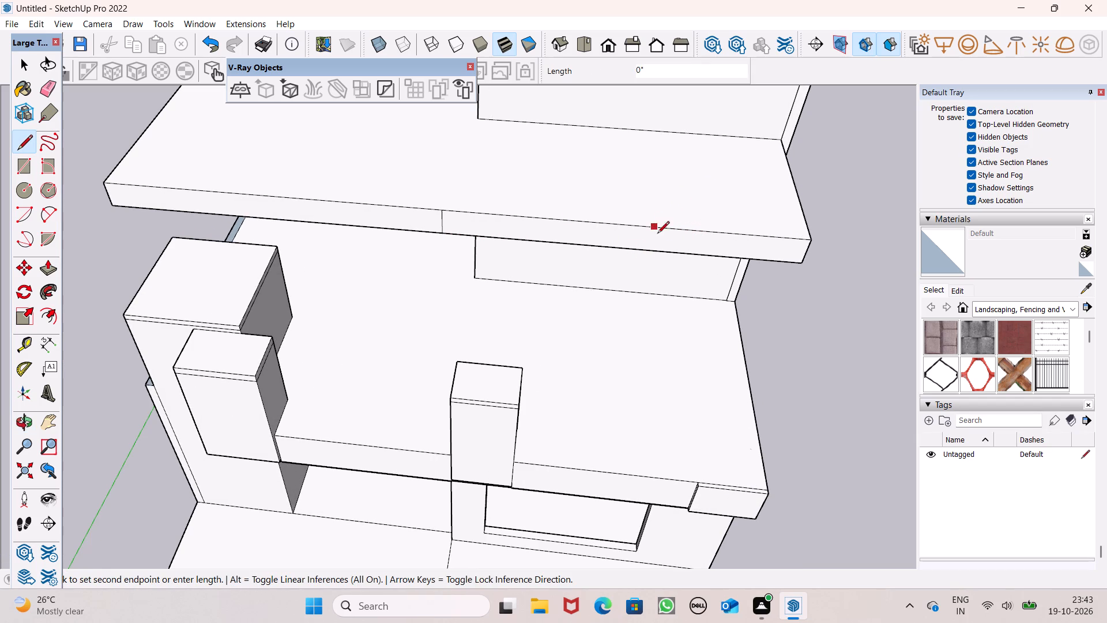
pyautogui.click(654, 250)
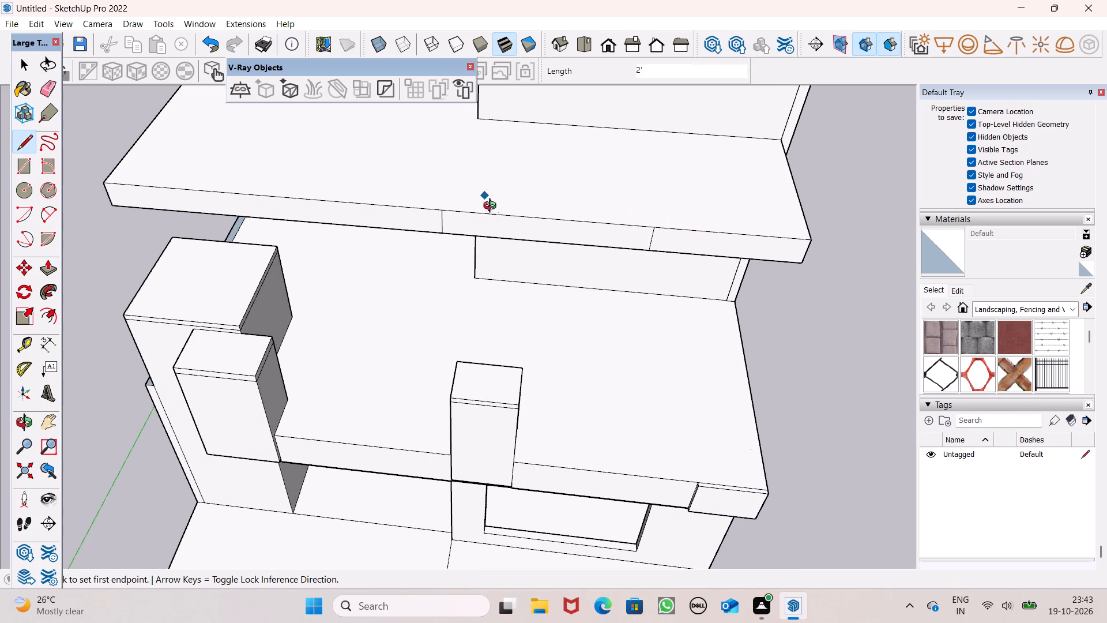
# Push the canopy's front section on the pillar-frame side back about 4' 8 1/8" to give the canopy a stepped front.
pyautogui.moveTo(491, 205); pyautogui.dragTo(563, 213, button='middle')
pyautogui.scroll(-4, 547, 198)
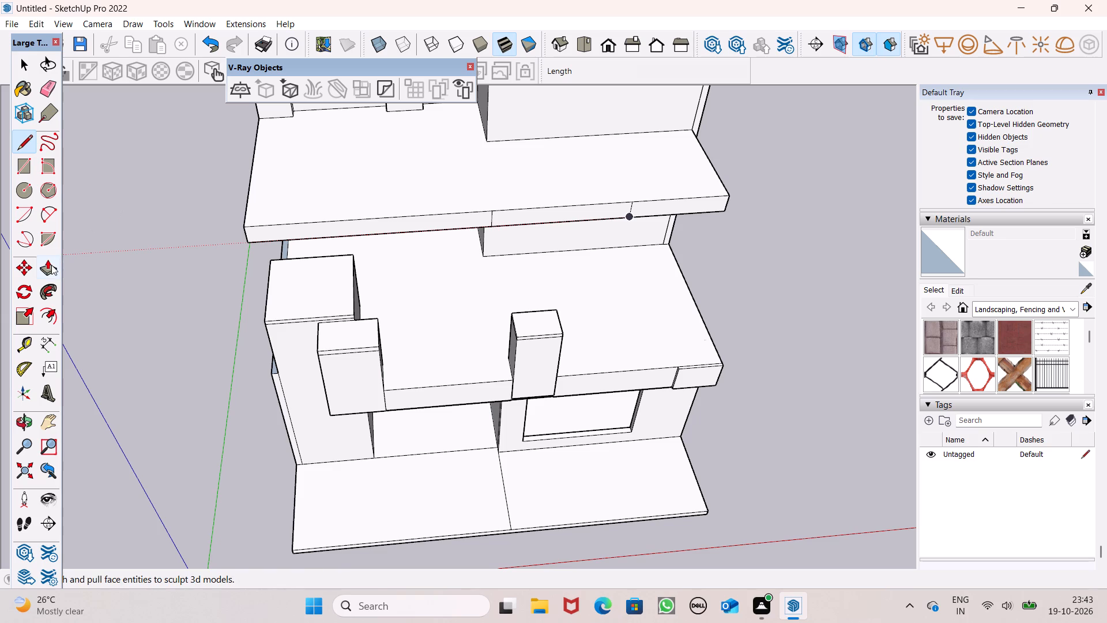
pyautogui.click(51, 265)
pyautogui.moveTo(396, 224); pyautogui.dragTo(402, 197)
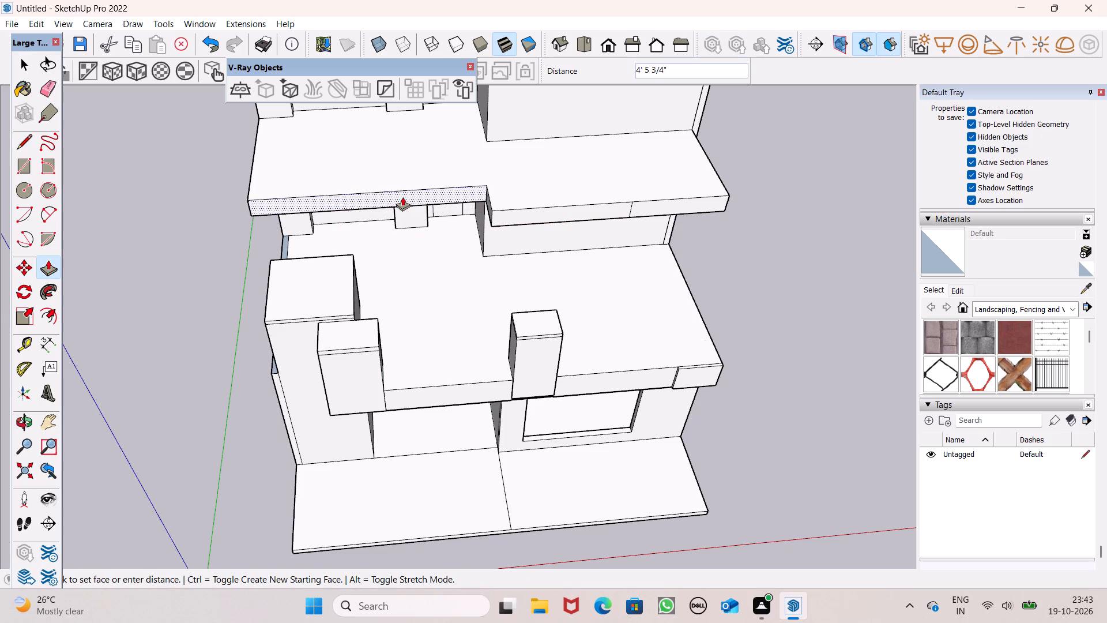
pyautogui.moveTo(402, 197); pyautogui.dragTo(402, 196)
# Pull the upper canopy's underside down about 9/16".
pyautogui.moveTo(462, 230); pyautogui.dragTo(375, 162, button='middle')
pyautogui.scroll(1, 375, 162)
pyautogui.moveTo(404, 190); pyautogui.dragTo(601, 145, button='middle')
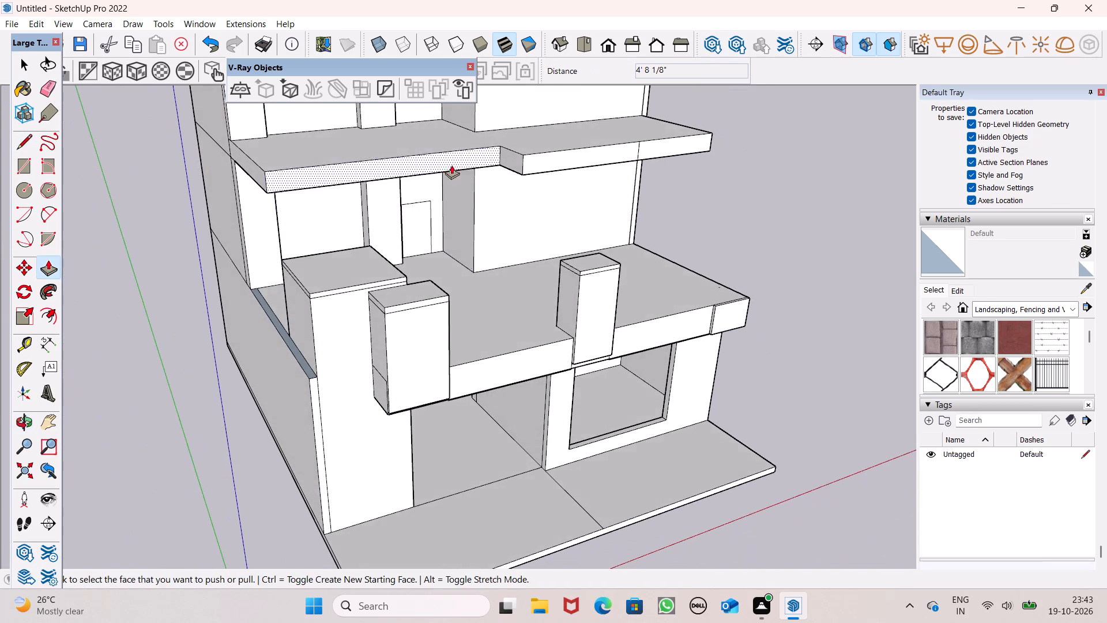
pyautogui.moveTo(430, 183); pyautogui.dragTo(466, 52, button='middle')
pyautogui.scroll(1, 466, 52)
pyautogui.scroll(4, 454, 139)
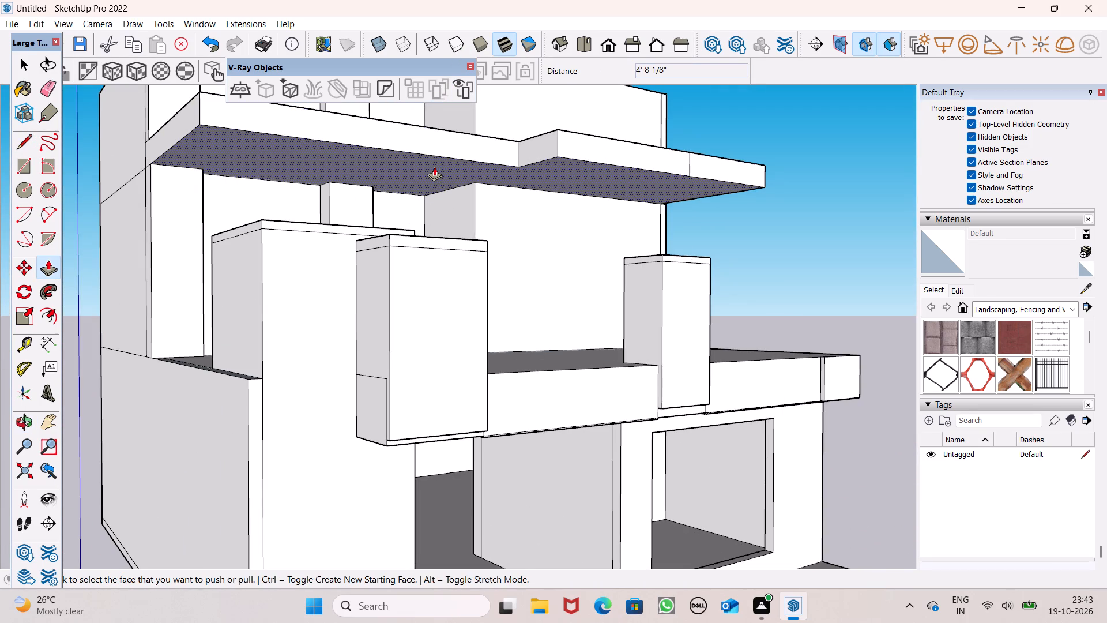
pyautogui.click(434, 167)
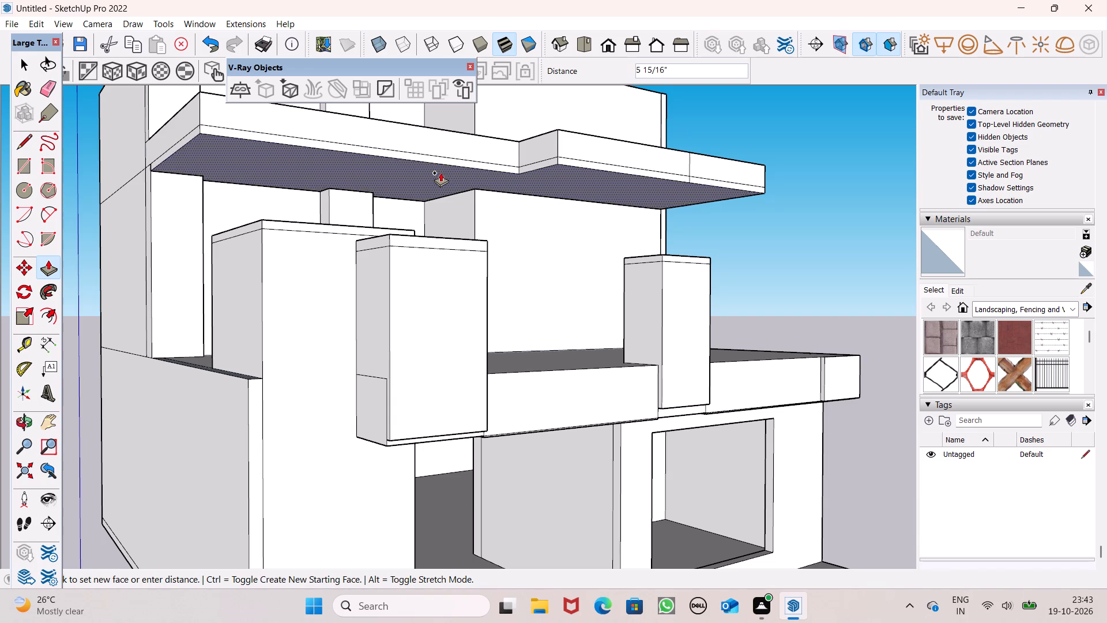
# Push the upper canopy's underside up 1' 2" while keeping the starting face, dividing the canopy's edge into two horizontal bands.
pyautogui.scroll(-4, 432, 174)
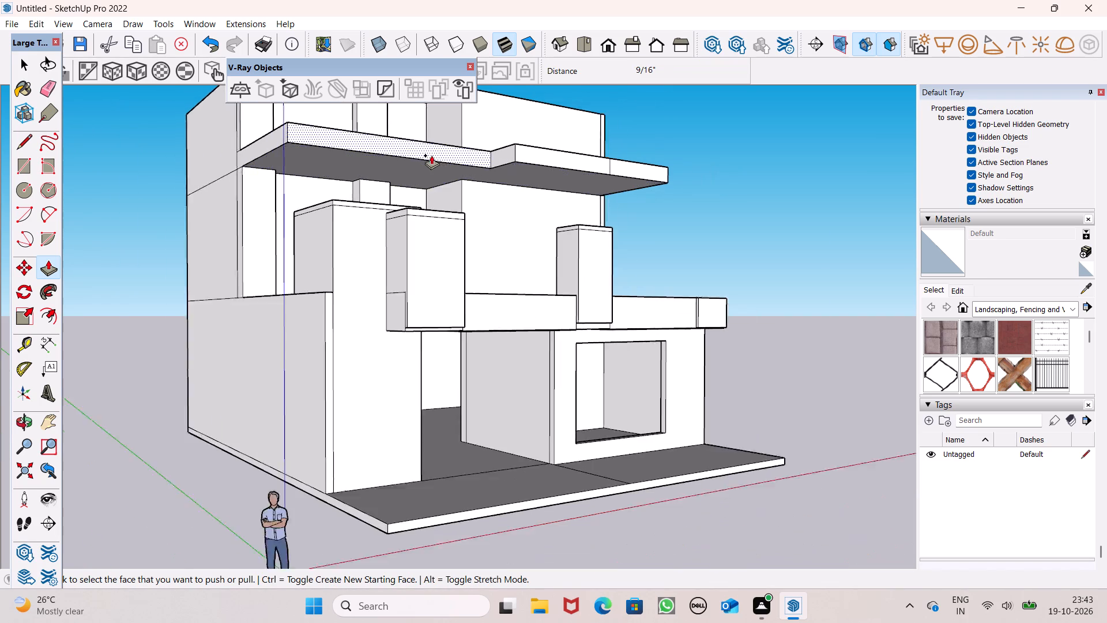
pyautogui.scroll(-1, 431, 155)
pyautogui.moveTo(450, 189); pyautogui.dragTo(449, 238, button='middle')
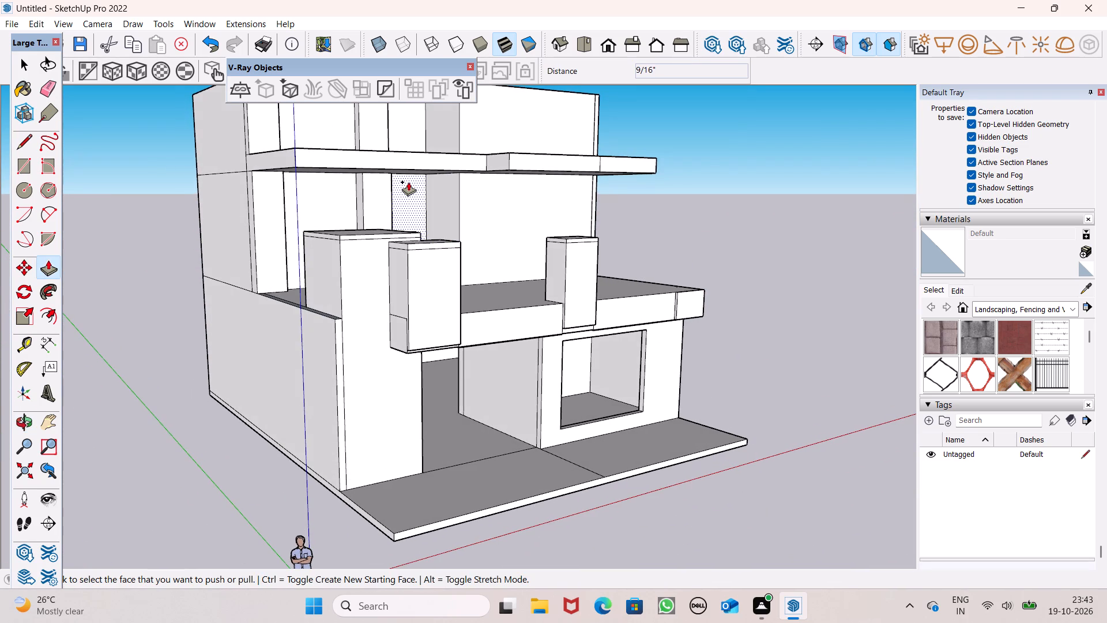
pyautogui.moveTo(386, 176); pyautogui.dragTo(394, 160, button='middle')
pyautogui.scroll(3, 394, 164)
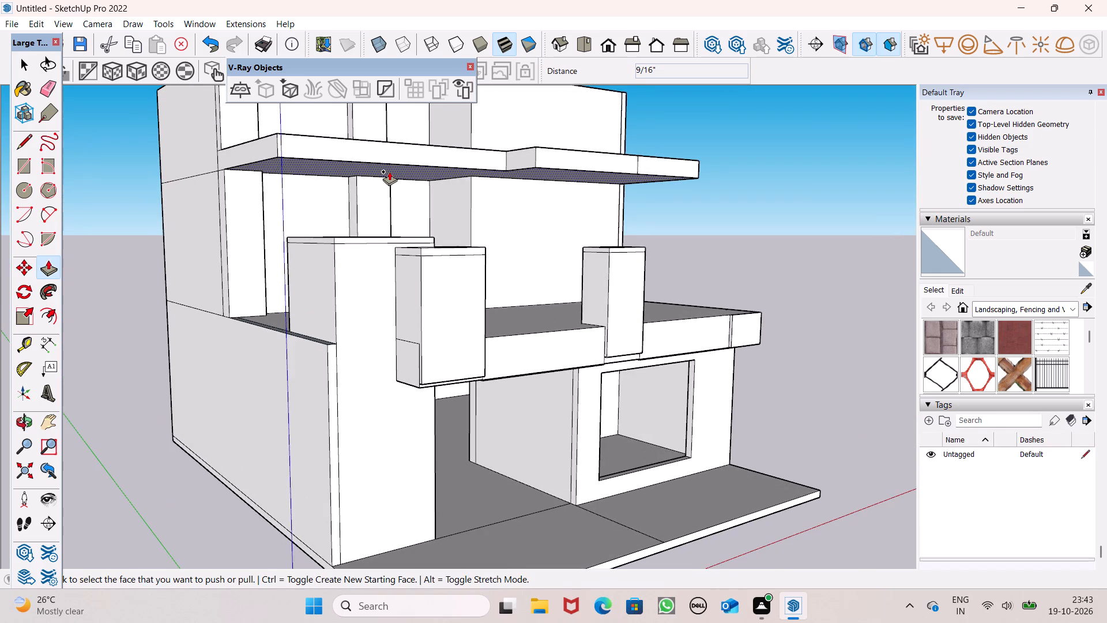
pyautogui.moveTo(389, 171); pyautogui.dragTo(393, 158)
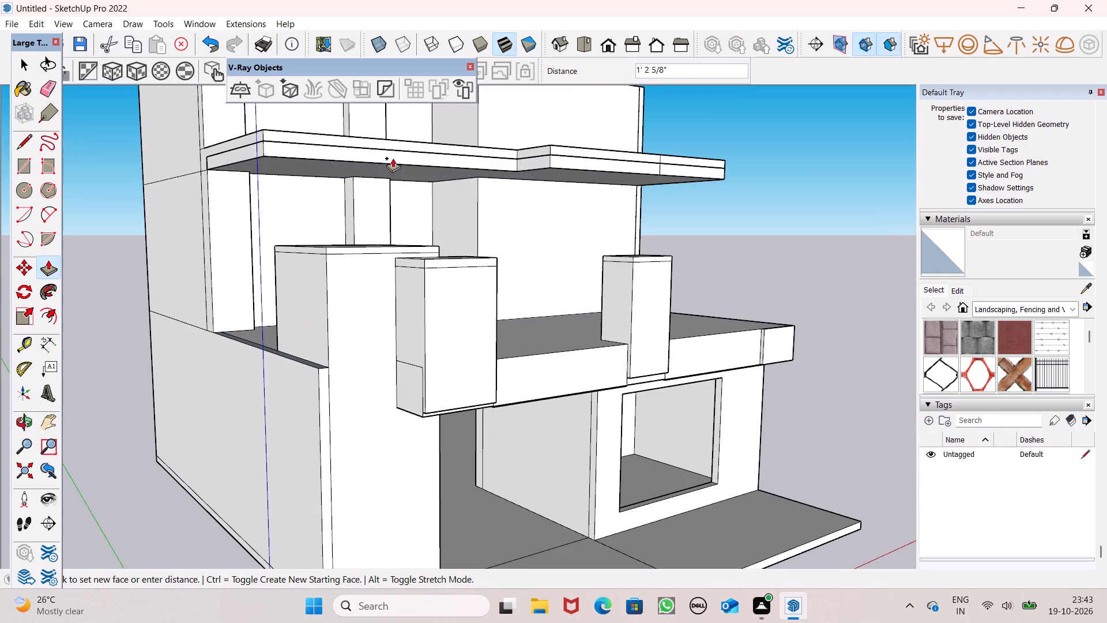
pyautogui.moveTo(393, 158); pyautogui.dragTo(394, 159)
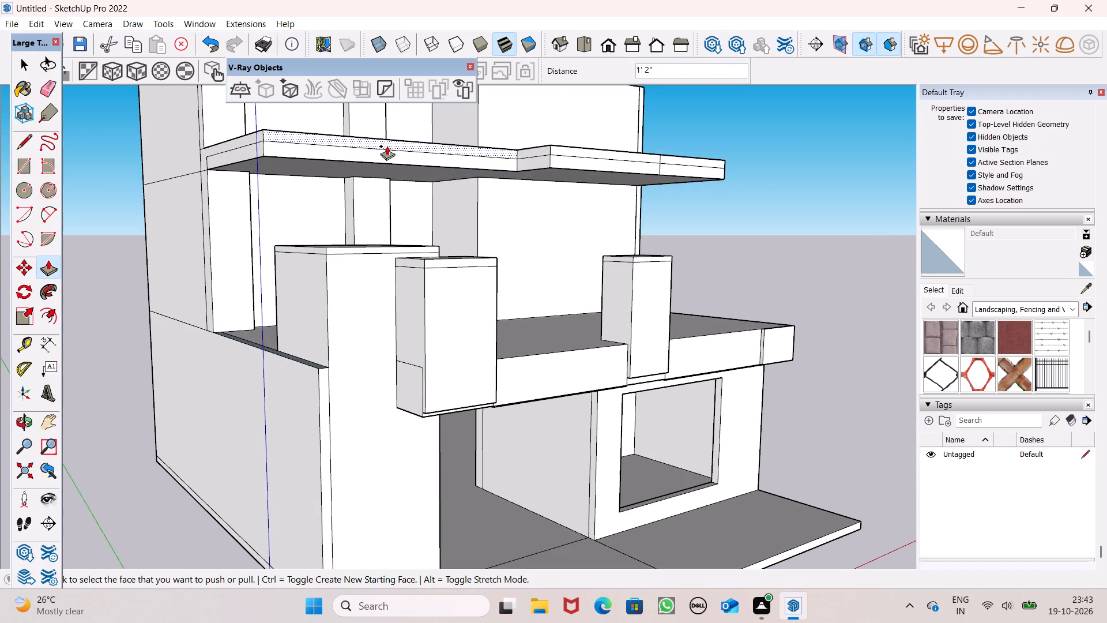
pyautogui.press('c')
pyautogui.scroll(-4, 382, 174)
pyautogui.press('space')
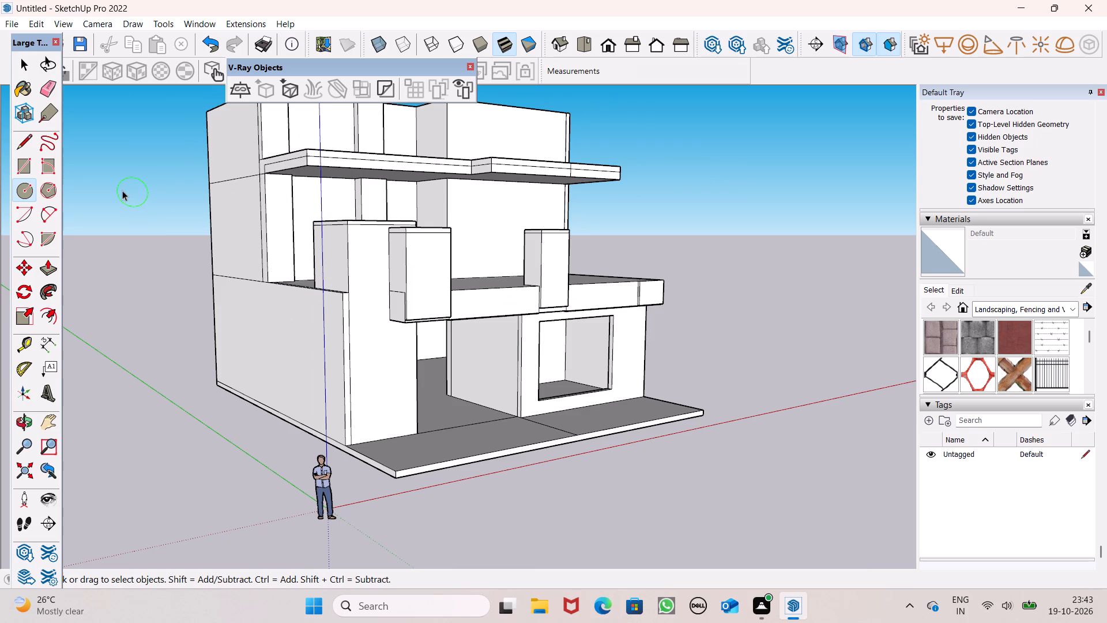
# Draw a vertical line up to the canopy's top edge across the upper band, where the canopy's end meets the side wall.
pyautogui.moveTo(460, 220); pyautogui.dragTo(425, 343, button='middle')
pyautogui.moveTo(293, 242); pyautogui.dragTo(539, 192, button='middle')
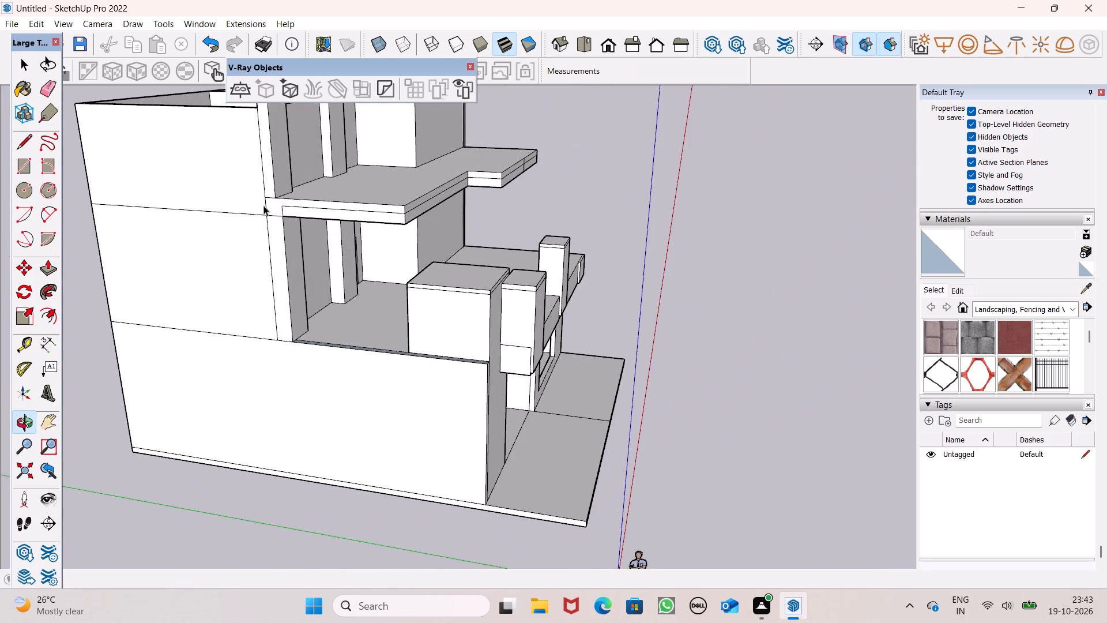
pyautogui.scroll(6, 263, 205)
pyautogui.click(14, 136)
pyautogui.scroll(1, 249, 220)
pyautogui.scroll(-1, 283, 229)
pyautogui.scroll(2, 288, 231)
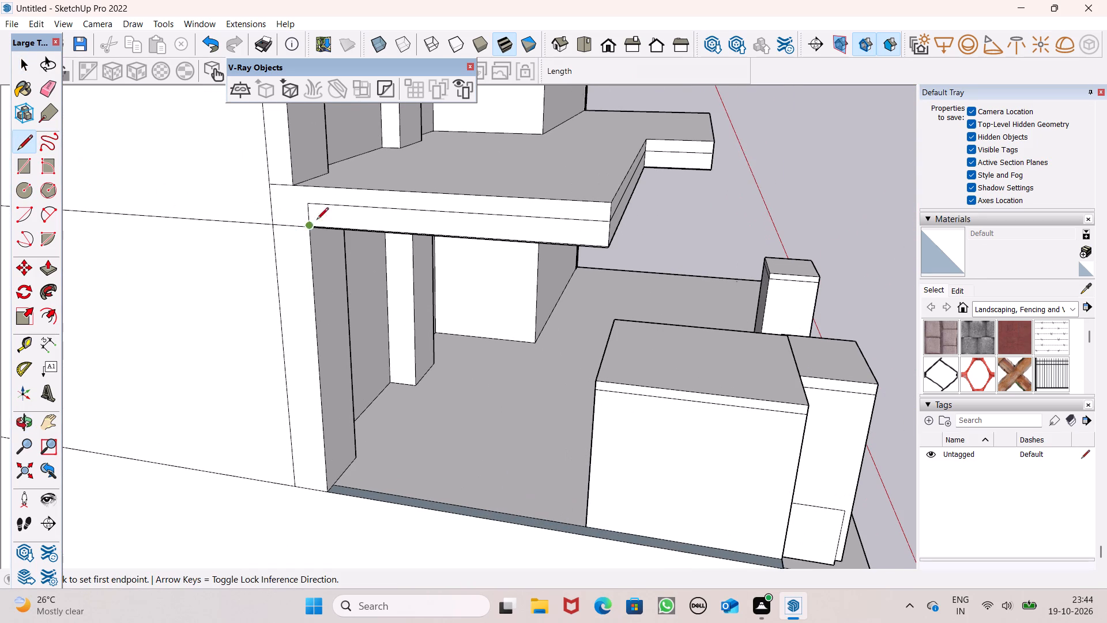
pyautogui.click(308, 206)
pyautogui.click(305, 190)
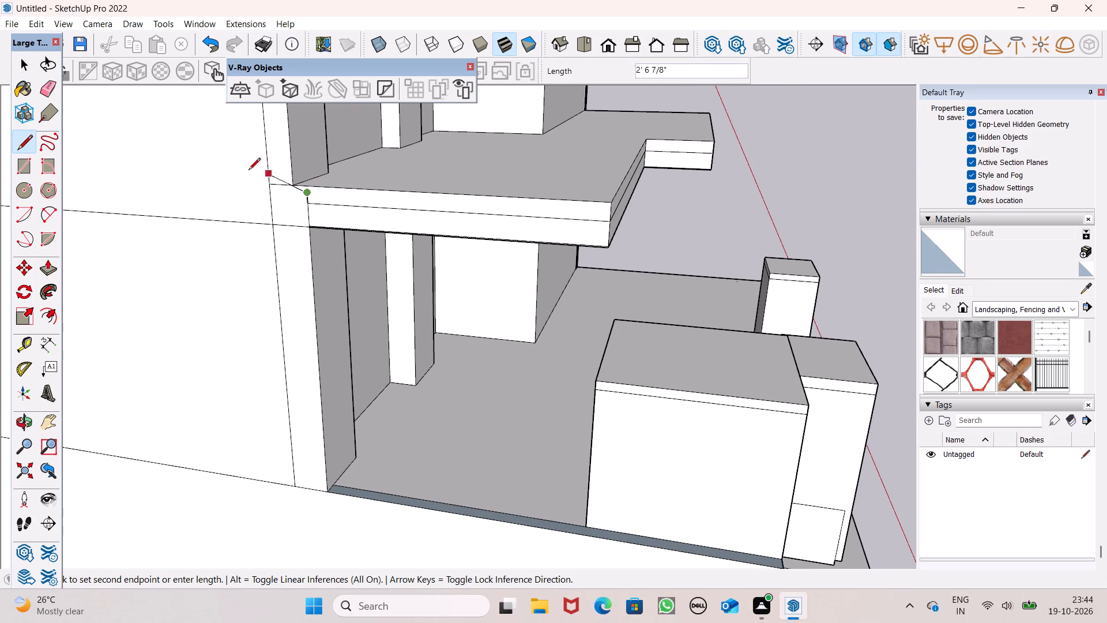
pyautogui.click(306, 185)
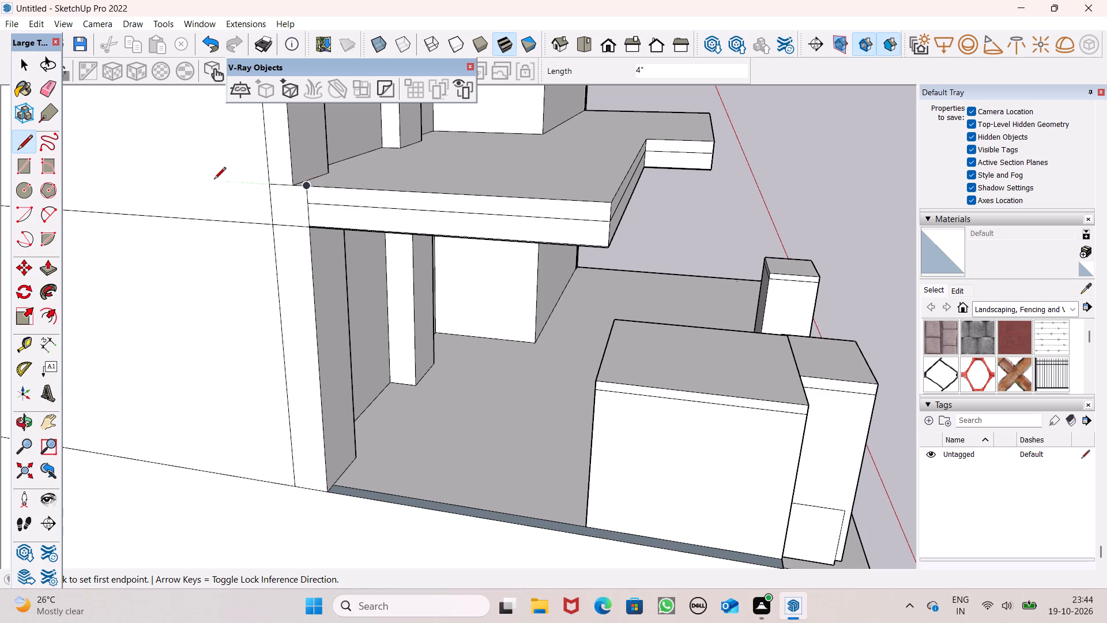
# Pull the upper band on the canopy's set-back front section outward so it projects beyond the lower band.
pyautogui.click(42, 271)
pyautogui.scroll(-10, 106, 201)
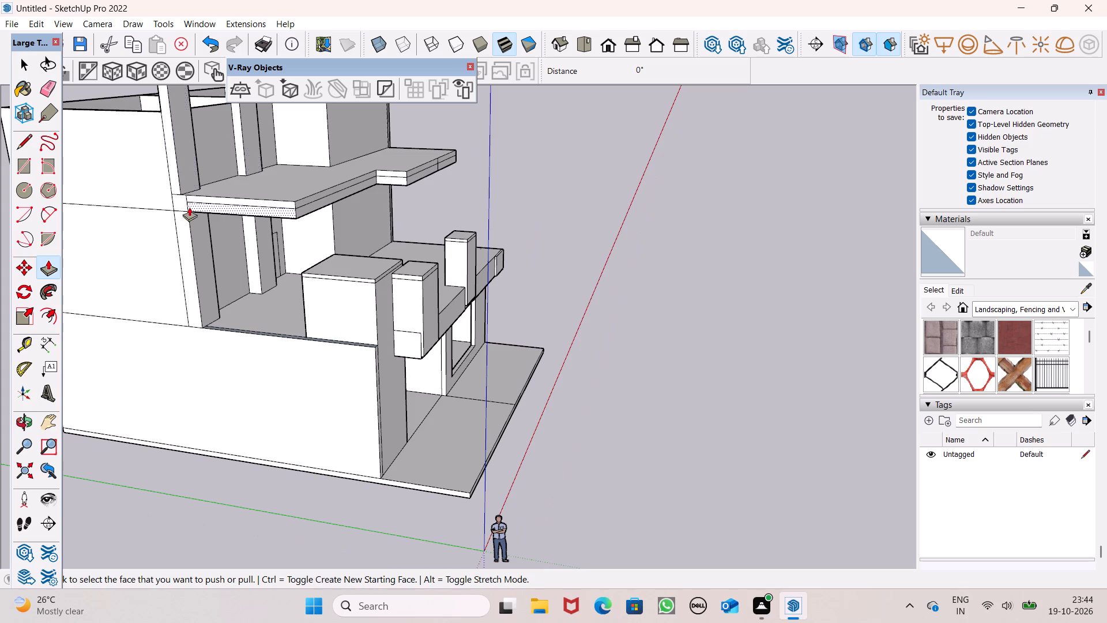
pyautogui.scroll(-1, 189, 207)
pyautogui.moveTo(235, 244); pyautogui.dragTo(29, 280, button='middle')
pyautogui.scroll(6, 199, 204)
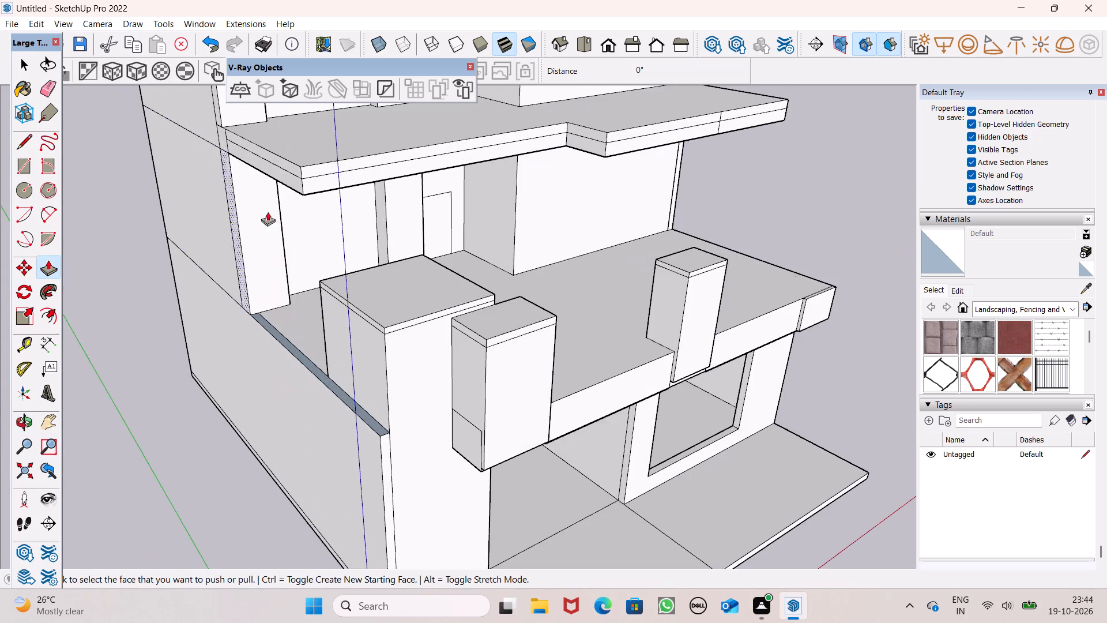
pyautogui.moveTo(300, 258); pyautogui.dragTo(224, 254, button='middle')
pyautogui.scroll(5, 268, 189)
pyautogui.scroll(-2, 277, 201)
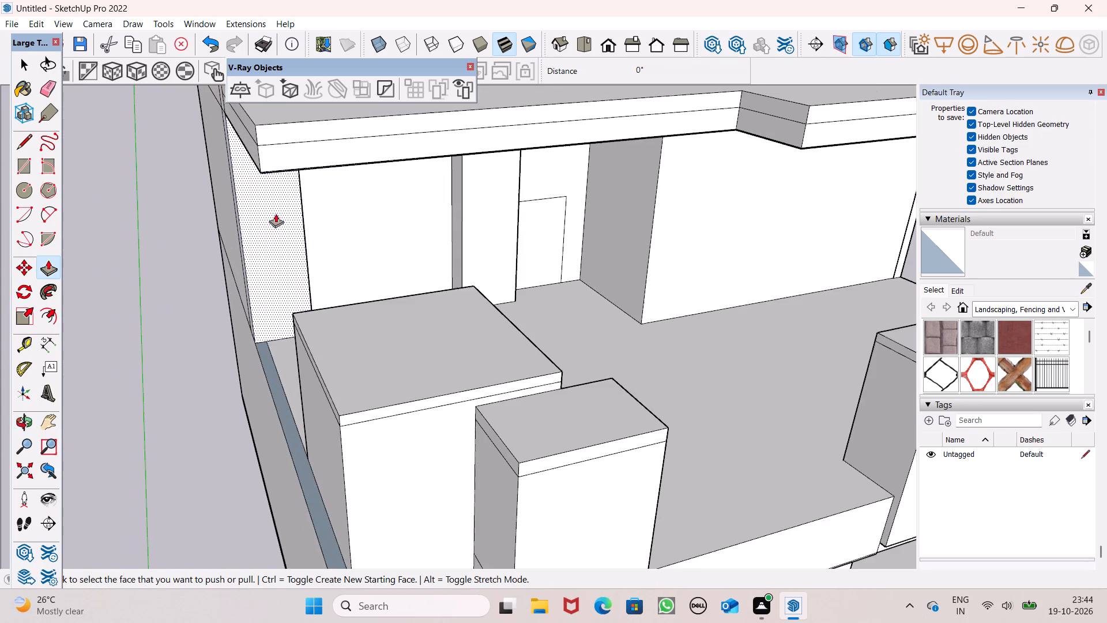
pyautogui.scroll(-1, 276, 213)
pyautogui.moveTo(273, 216); pyautogui.dragTo(269, 265, button='middle')
pyautogui.scroll(1, 262, 205)
pyautogui.moveTo(265, 205); pyautogui.dragTo(266, 215)
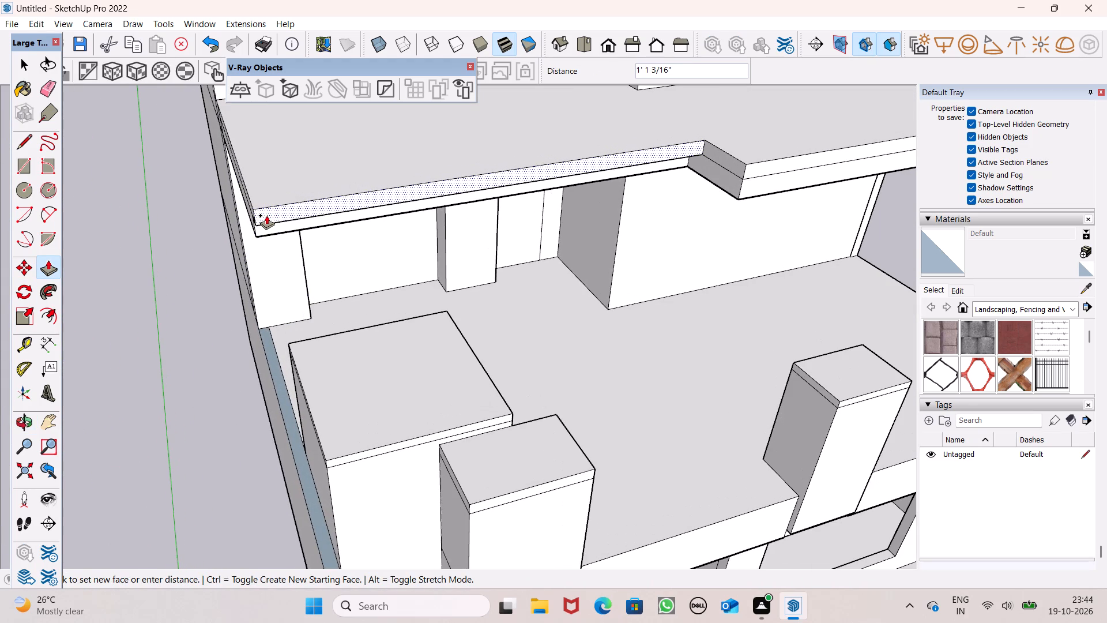
pyautogui.moveTo(266, 215); pyautogui.dragTo(266, 211)
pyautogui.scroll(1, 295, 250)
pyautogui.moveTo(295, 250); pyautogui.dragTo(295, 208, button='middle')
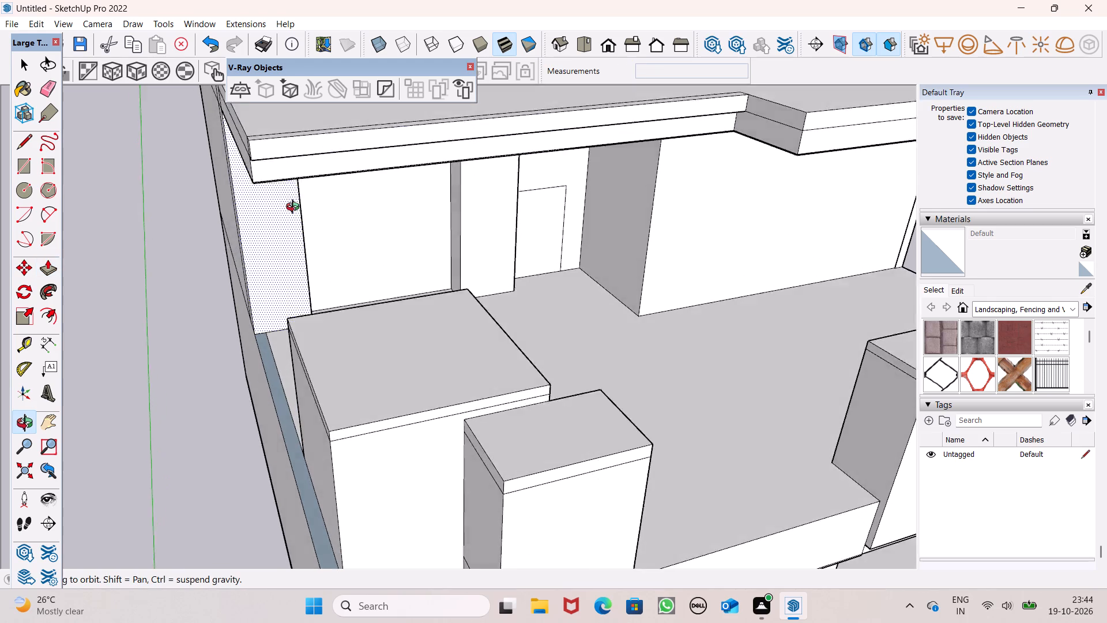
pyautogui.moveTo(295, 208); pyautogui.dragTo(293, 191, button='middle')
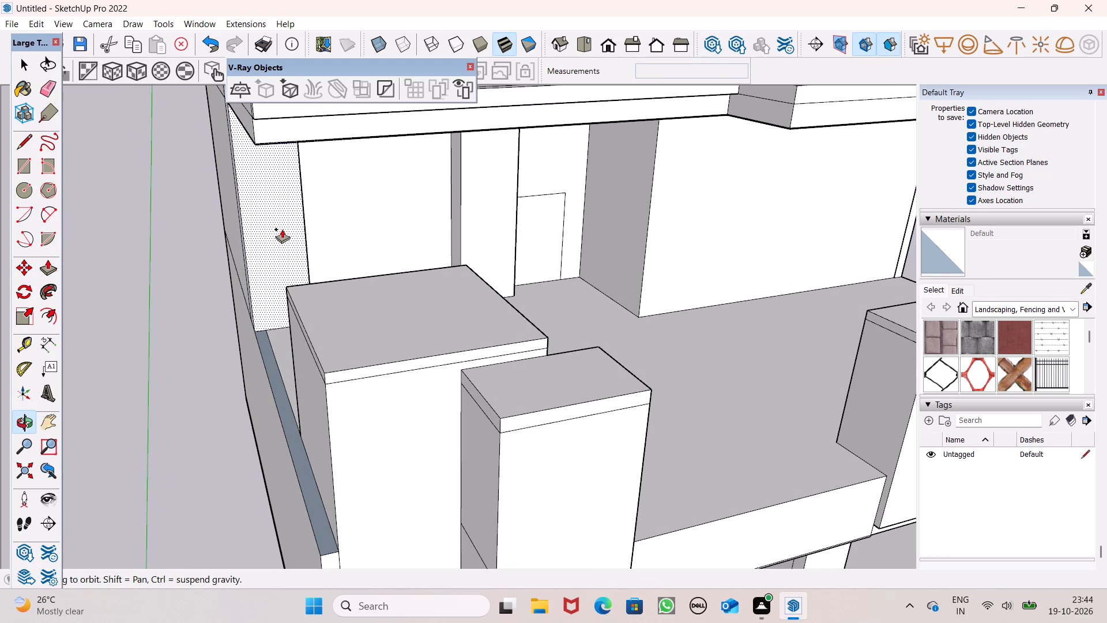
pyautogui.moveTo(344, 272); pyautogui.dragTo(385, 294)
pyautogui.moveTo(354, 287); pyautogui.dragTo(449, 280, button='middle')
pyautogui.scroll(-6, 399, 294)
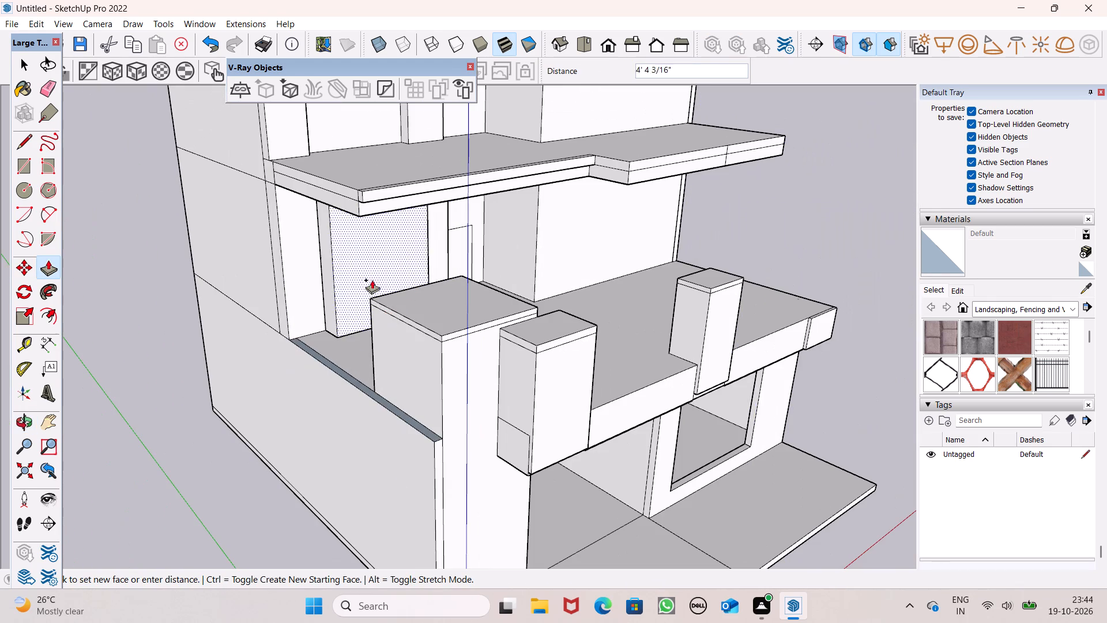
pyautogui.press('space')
# Pull the upper band on the canopy's stepped return face outward beyond the lower band.
pyautogui.moveTo(372, 296); pyautogui.dragTo(425, 307, button='middle')
pyautogui.scroll(1, 409, 235)
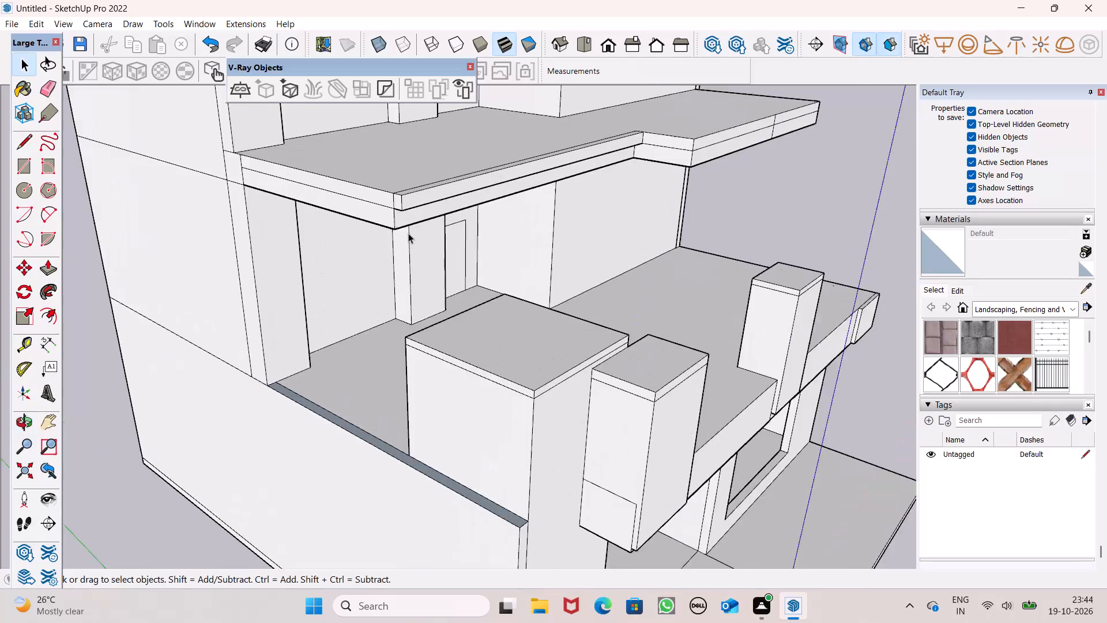
pyautogui.scroll(2, 408, 233)
pyautogui.scroll(-2, 385, 224)
pyautogui.moveTo(479, 249); pyautogui.dragTo(360, 273, button='middle')
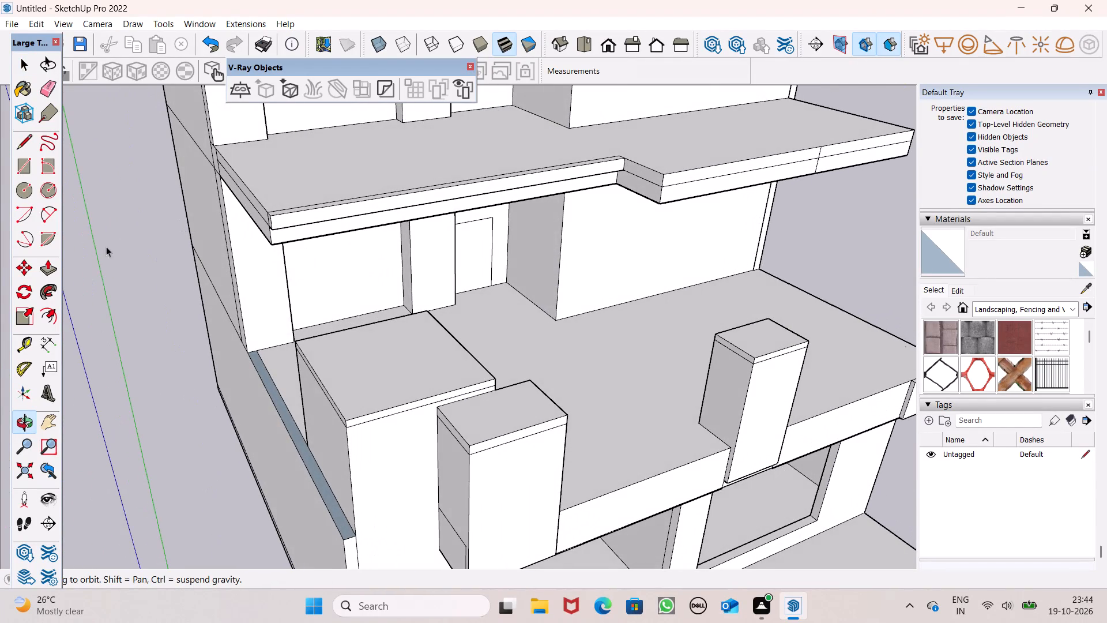
pyautogui.click(54, 268)
pyautogui.moveTo(370, 274); pyautogui.dragTo(431, 274, button='middle')
pyautogui.scroll(2, 588, 172)
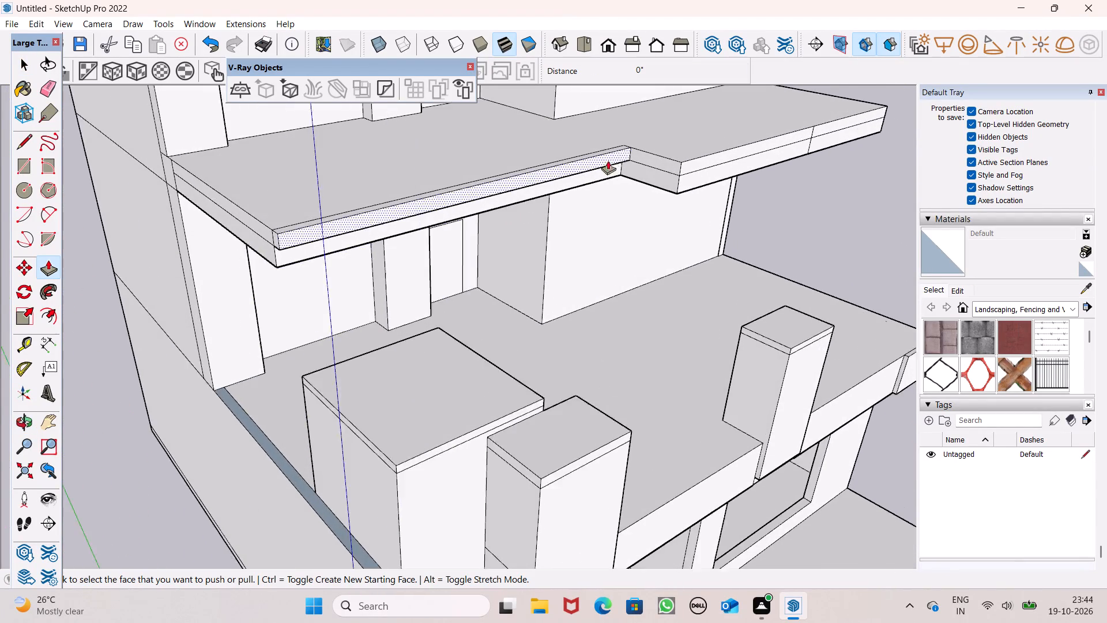
pyautogui.scroll(9, 608, 160)
pyautogui.moveTo(642, 173); pyautogui.dragTo(624, 177)
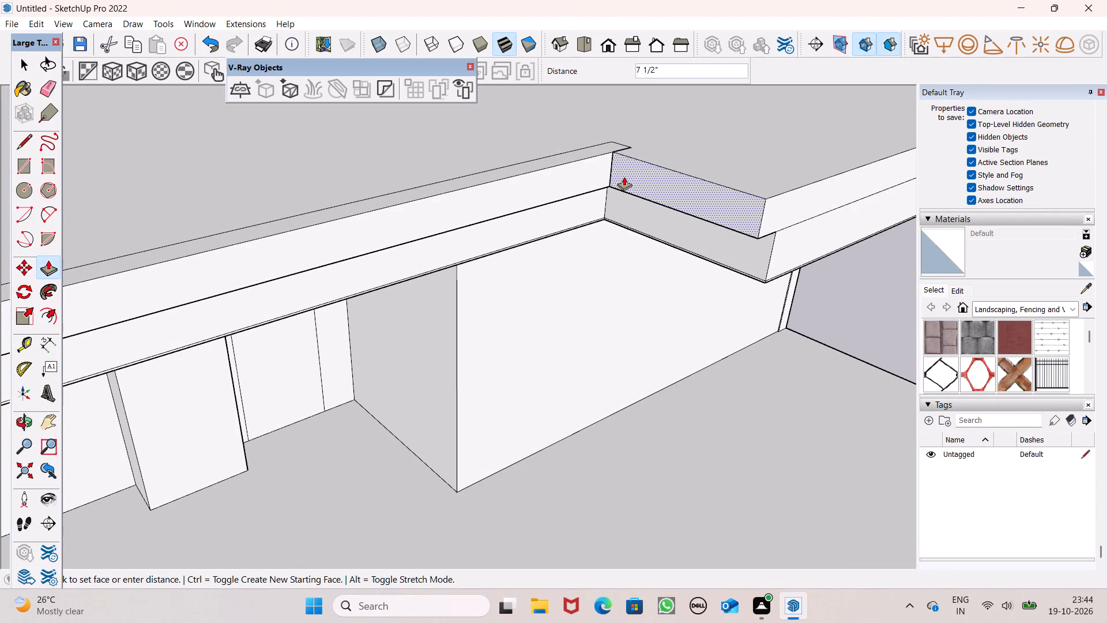
pyautogui.moveTo(624, 177); pyautogui.dragTo(623, 167)
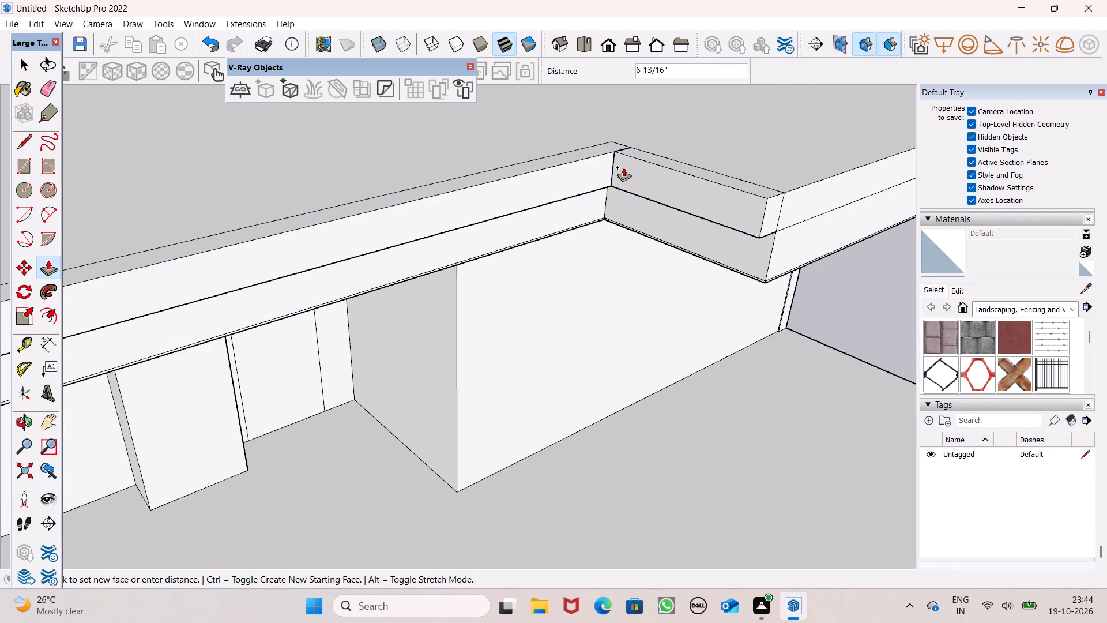
pyautogui.moveTo(623, 167); pyautogui.dragTo(625, 158)
# Pull the upper band on the canopy's forward front section outward about 5 9/16".
pyautogui.scroll(-3, 584, 165)
pyautogui.moveTo(681, 236); pyautogui.dragTo(576, 246, button='middle')
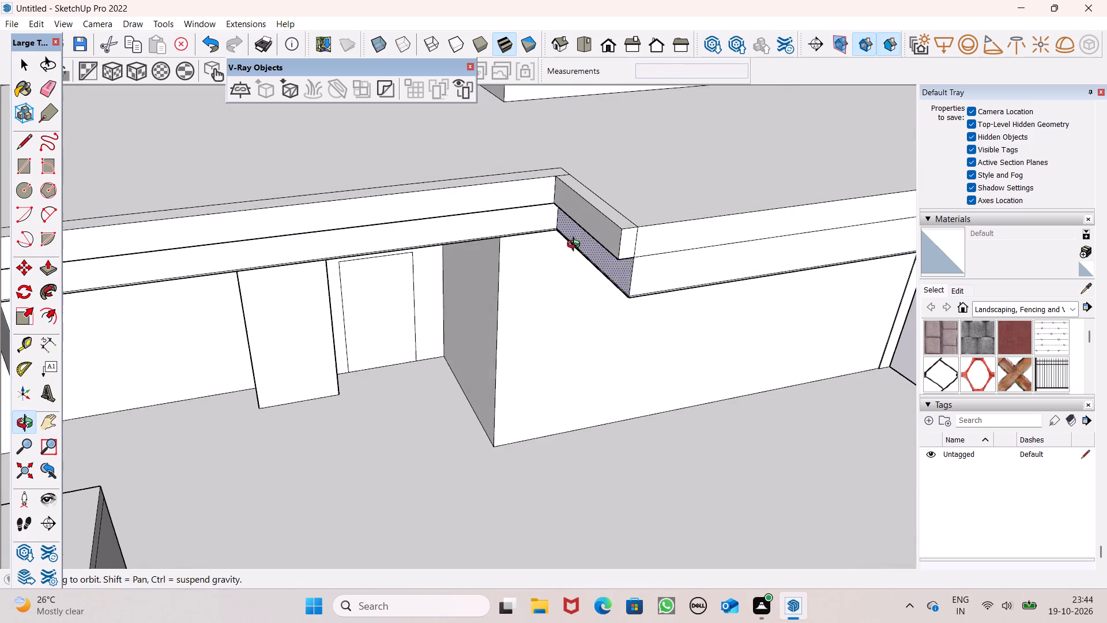
pyautogui.moveTo(576, 246); pyautogui.dragTo(576, 245, button='middle')
pyautogui.moveTo(664, 235); pyautogui.dragTo(690, 245)
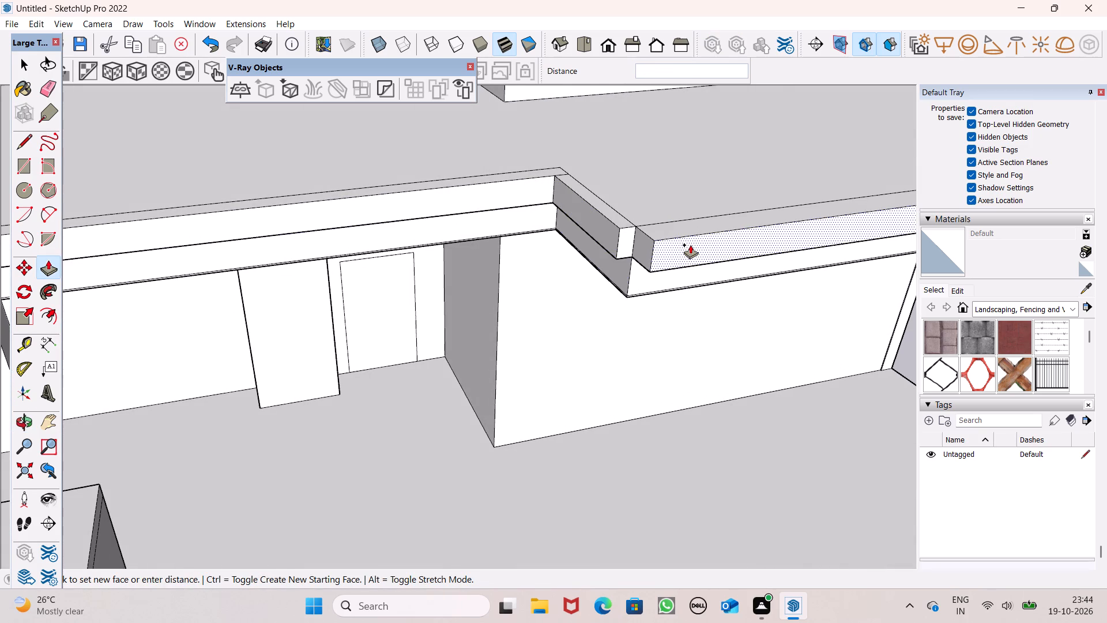
pyautogui.moveTo(690, 245); pyautogui.dragTo(676, 239)
# Extend the end of the forward upper band about 5 5/16" to fill the outer corner gap at the canopy's step.
pyautogui.moveTo(600, 246); pyautogui.dragTo(627, 265, button='middle')
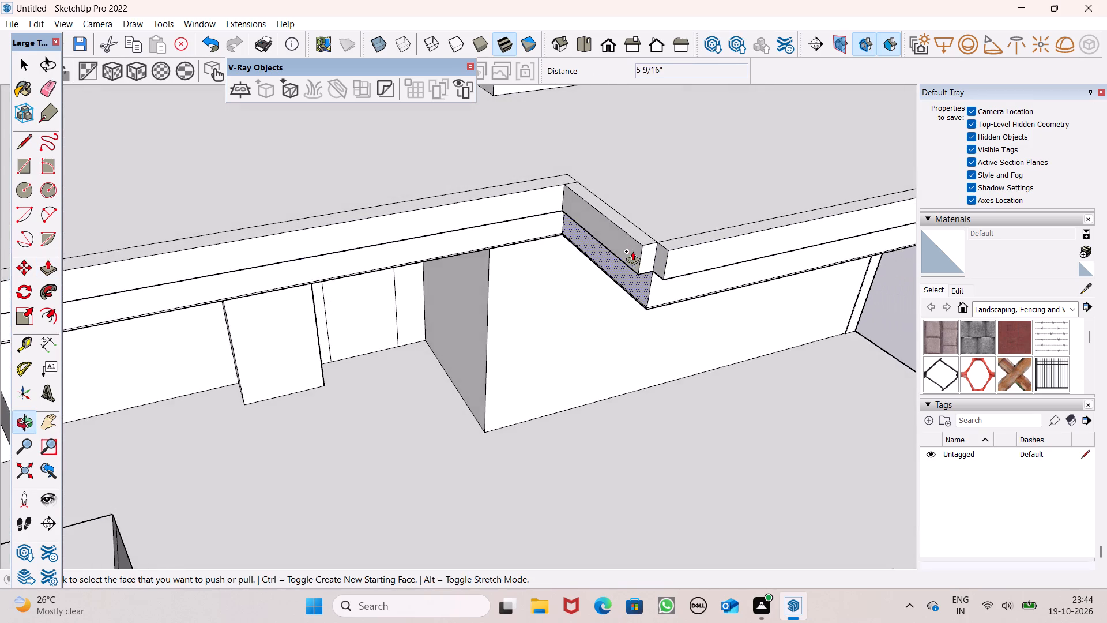
pyautogui.scroll(4, 632, 249)
pyautogui.moveTo(671, 253); pyautogui.dragTo(647, 254)
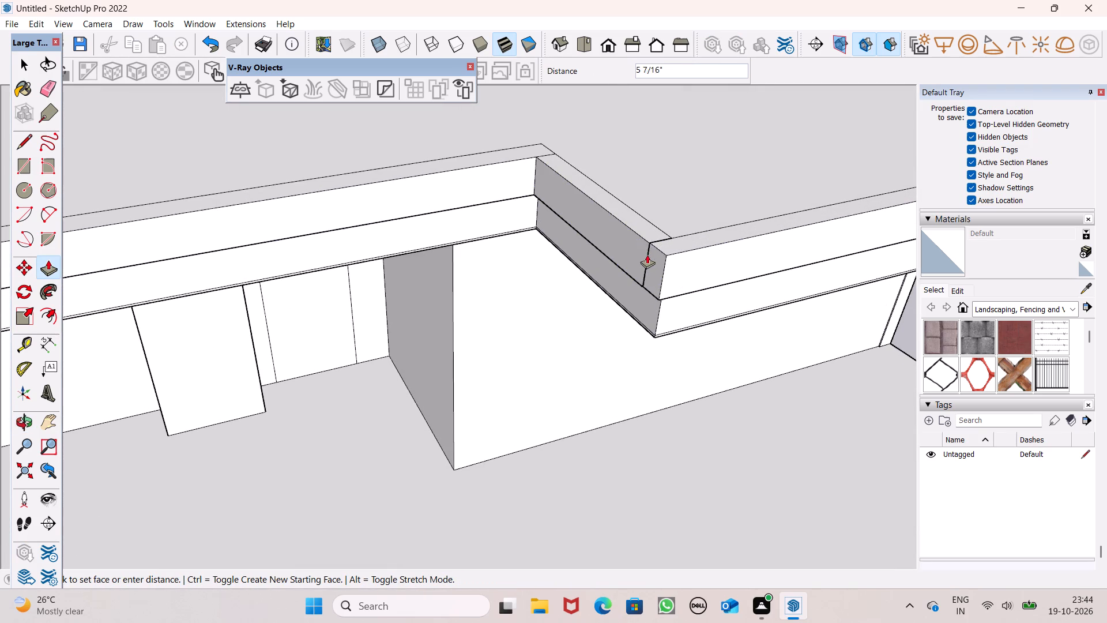
pyautogui.moveTo(647, 254); pyautogui.dragTo(642, 234)
# Erase the seam lines at the inner and outer corners of the projecting upper band, on its top and return face.
pyautogui.scroll(-5, 577, 204)
pyautogui.moveTo(556, 241); pyautogui.dragTo(482, 277, button='middle')
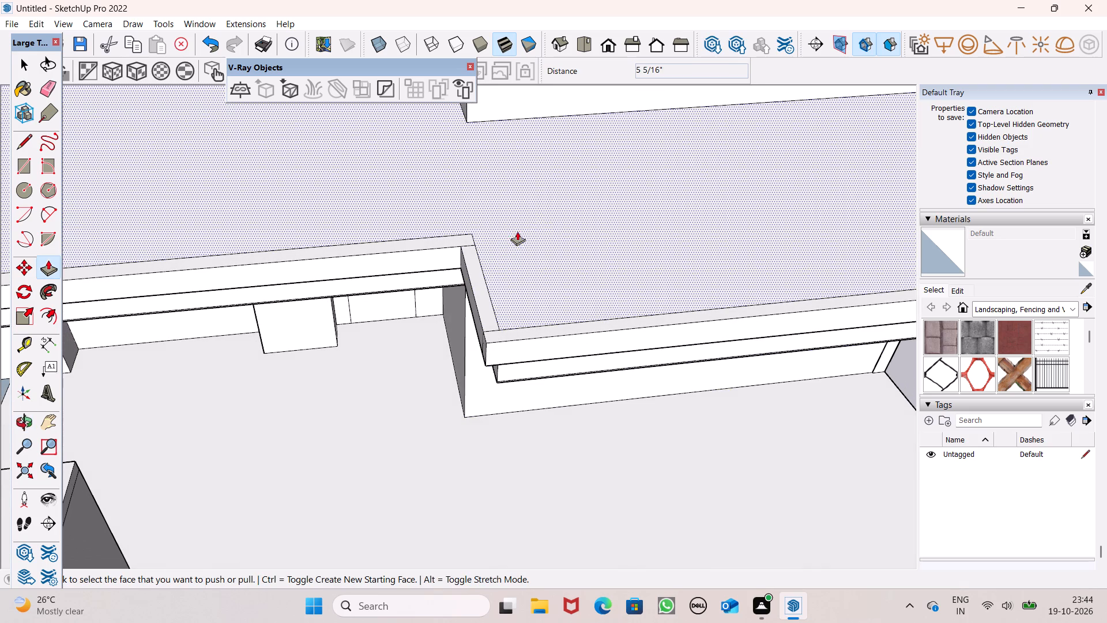
pyautogui.press('space')
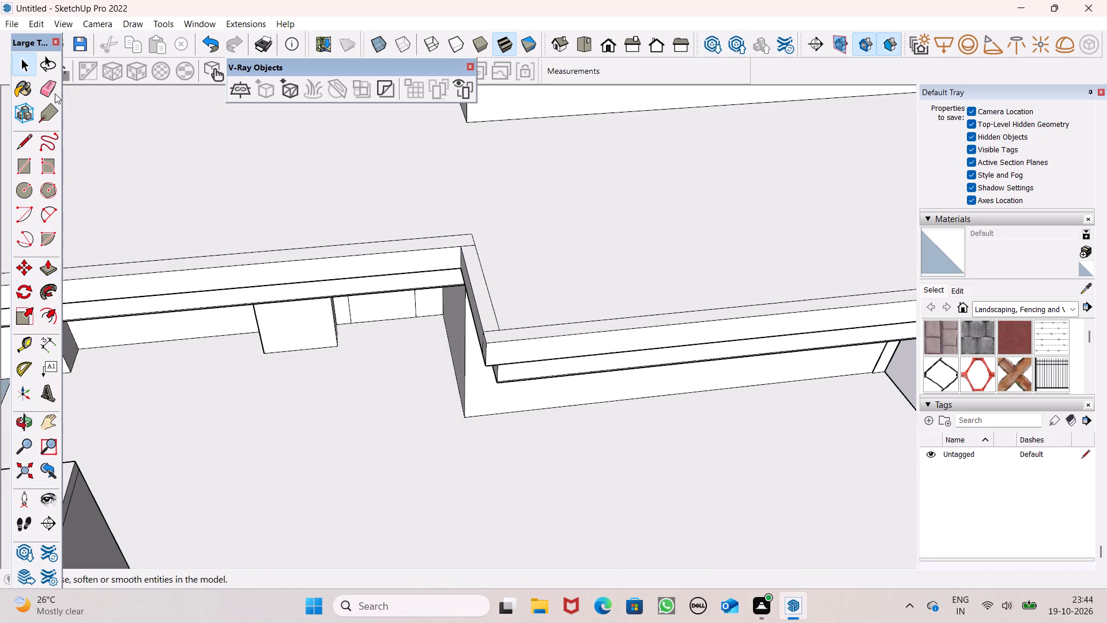
pyautogui.click(51, 93)
pyautogui.scroll(4, 445, 260)
pyautogui.moveTo(478, 232); pyautogui.dragTo(480, 241)
pyautogui.moveTo(516, 376); pyautogui.dragTo(515, 381)
pyautogui.scroll(-2, 511, 351)
pyautogui.moveTo(512, 400); pyautogui.dragTo(565, 362, button='middle')
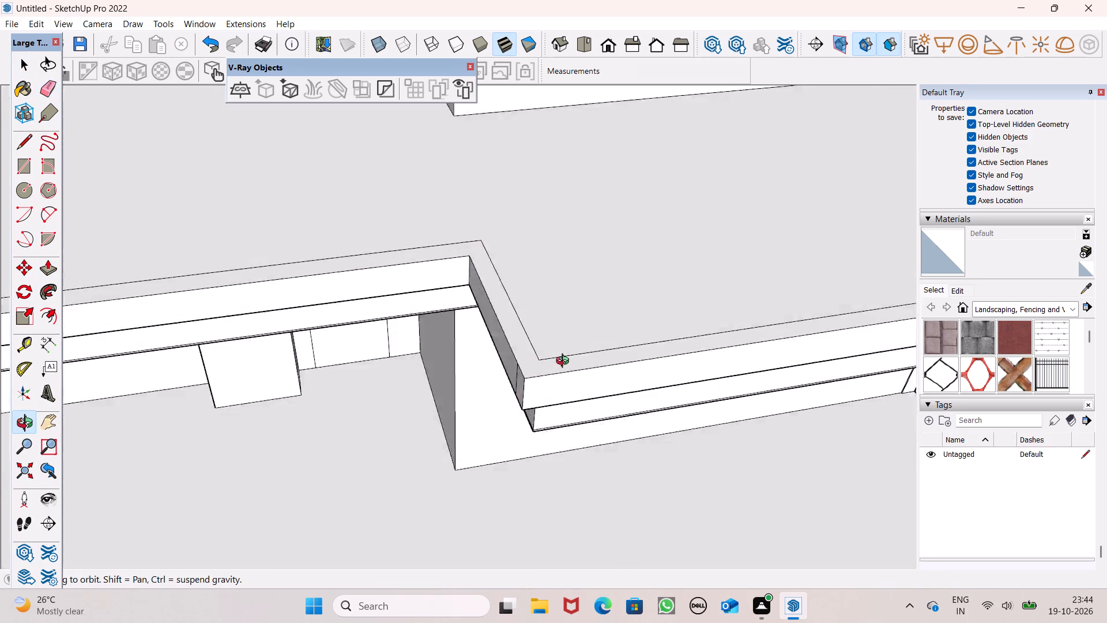
pyautogui.moveTo(565, 362); pyautogui.dragTo(659, 247, button='middle')
pyautogui.moveTo(562, 310); pyautogui.dragTo(553, 306)
pyautogui.moveTo(546, 300); pyautogui.dragTo(540, 298)
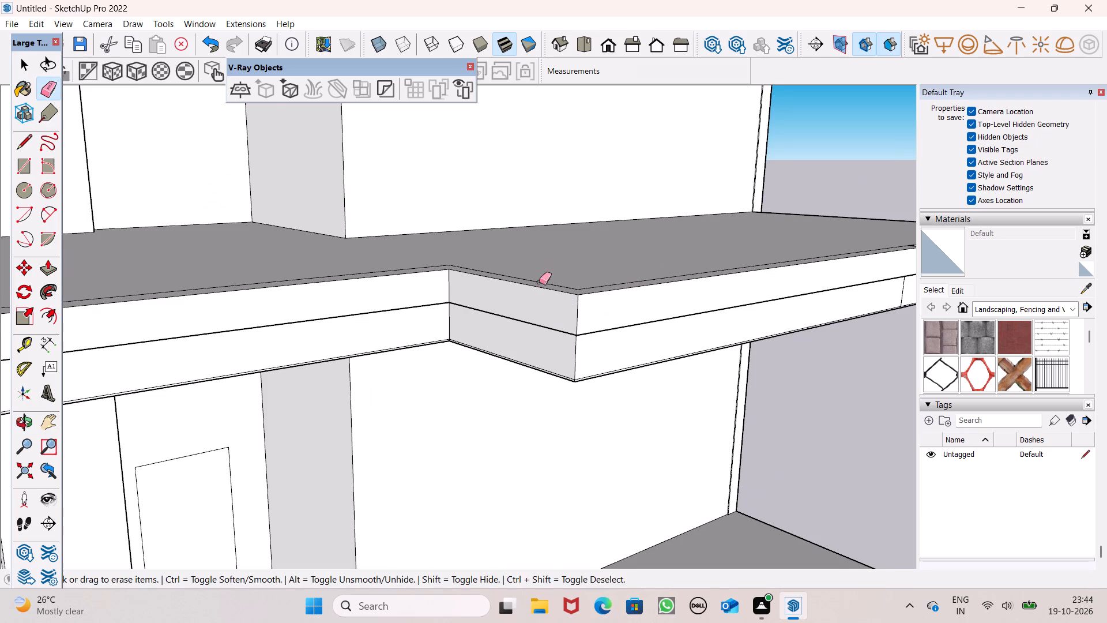
# Erase the seam lines at the inner and outer corners on the underside of the canopy's projecting upper band.
pyautogui.scroll(-4, 555, 275)
pyautogui.moveTo(561, 303); pyautogui.dragTo(510, 190, button='middle')
pyautogui.scroll(5, 519, 235)
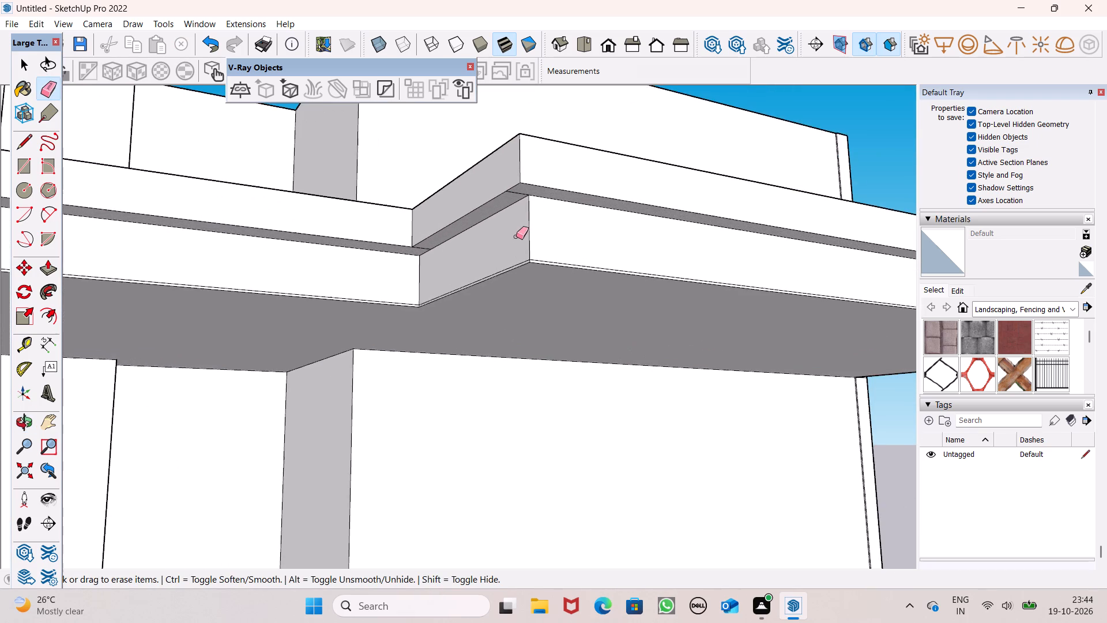
pyautogui.scroll(1, 516, 237)
pyautogui.scroll(6, 481, 205)
pyautogui.middleClick(480, 204)
pyautogui.click(553, 184)
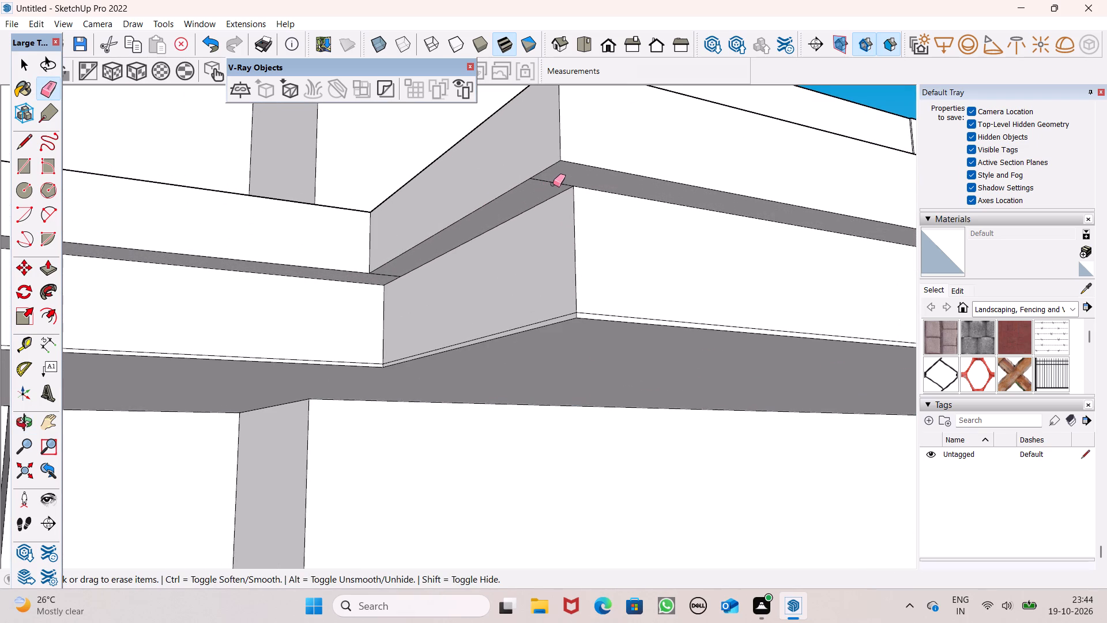
pyautogui.click(386, 275)
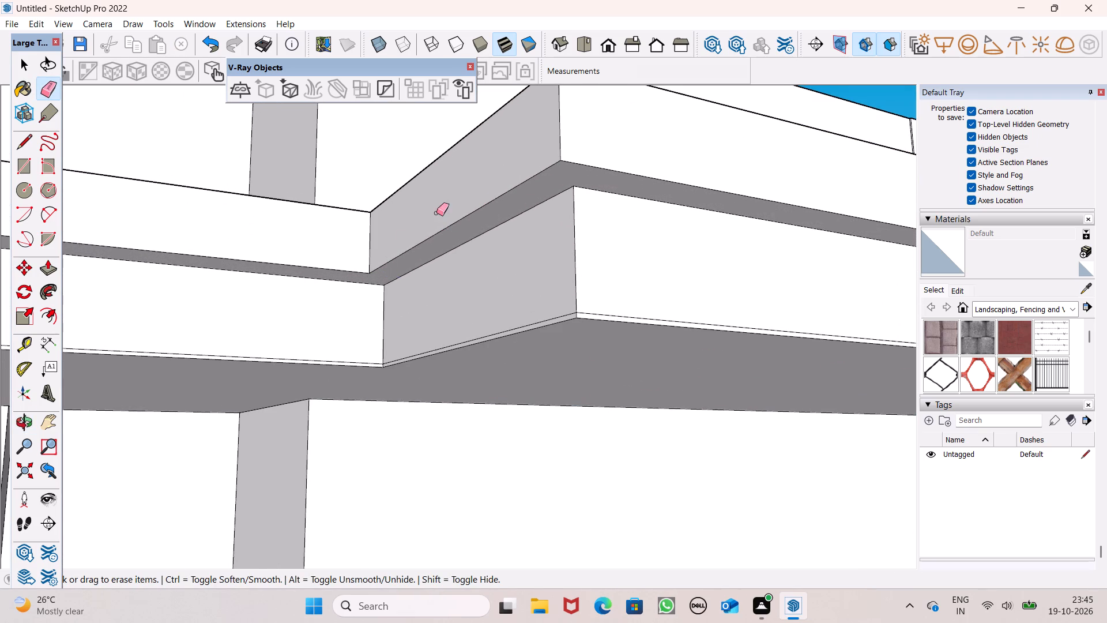
pyautogui.scroll(-5, 436, 213)
pyautogui.press('space')
# Delete the vertical seam line on the upper band's side face at the canopy corner beside the tall framed wall.
pyautogui.scroll(-3, 449, 213)
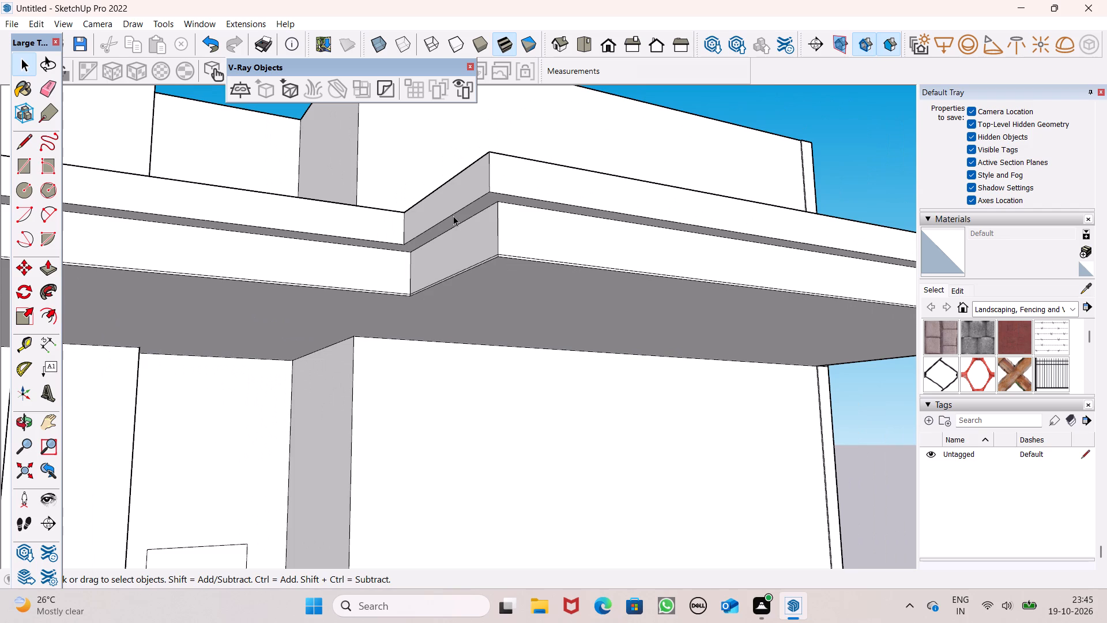
pyautogui.scroll(-8, 453, 216)
pyautogui.scroll(-3, 611, 232)
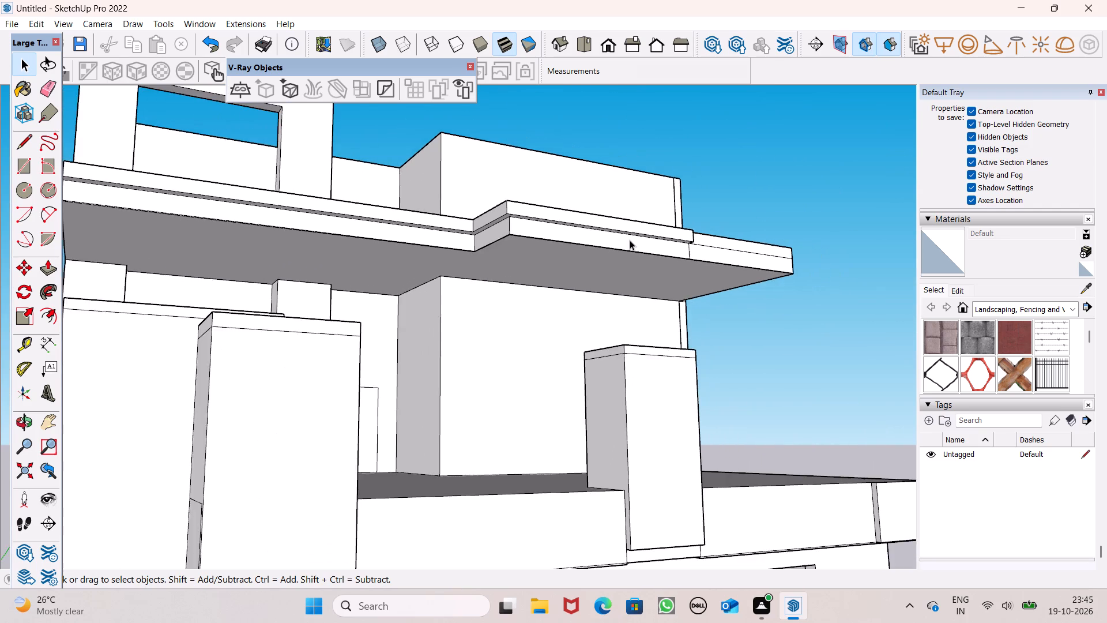
pyautogui.scroll(-5, 630, 240)
pyautogui.moveTo(399, 230); pyautogui.dragTo(447, 232, button='middle')
pyautogui.scroll(3, 370, 202)
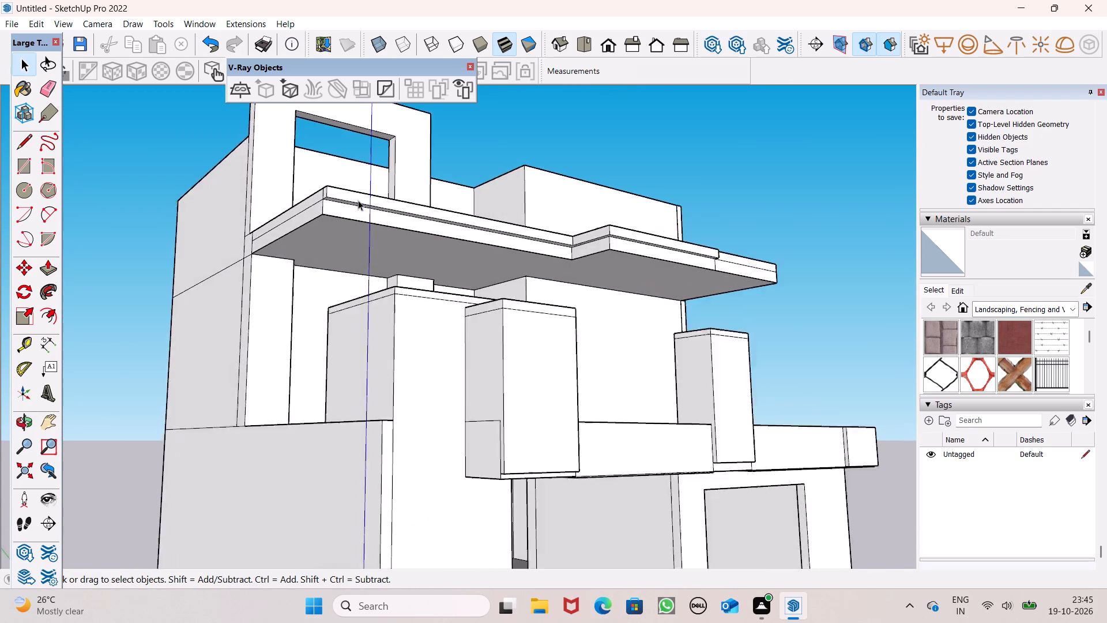
pyautogui.scroll(4, 358, 200)
pyautogui.scroll(6, 308, 179)
pyautogui.moveTo(304, 200); pyautogui.dragTo(396, 228, button='middle')
pyautogui.scroll(4, 441, 243)
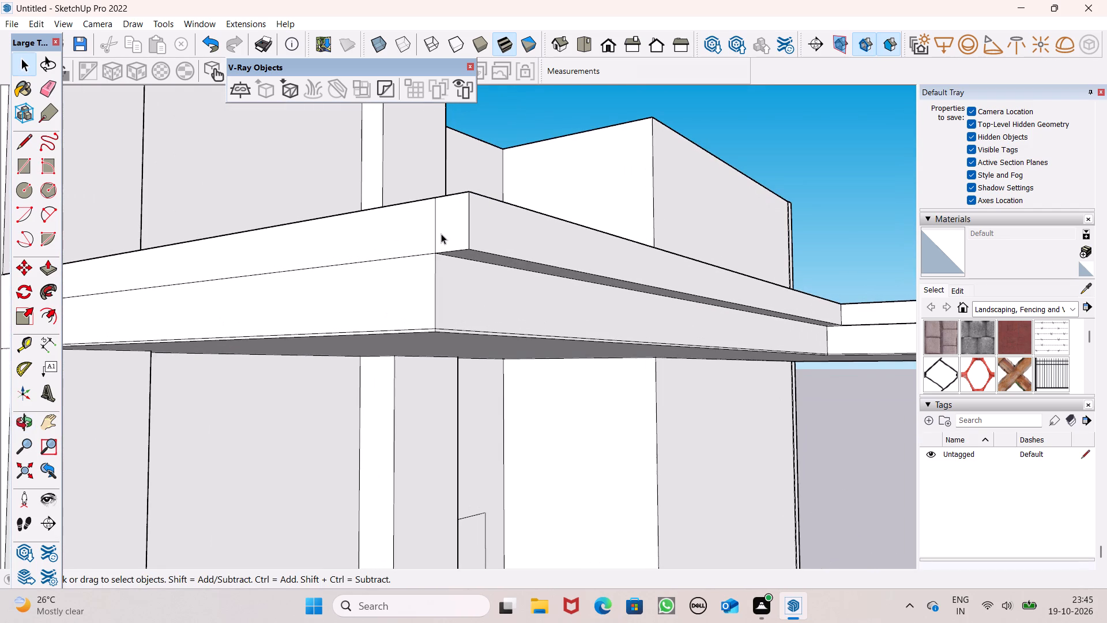
pyautogui.click(434, 234)
pyautogui.press('Delete')
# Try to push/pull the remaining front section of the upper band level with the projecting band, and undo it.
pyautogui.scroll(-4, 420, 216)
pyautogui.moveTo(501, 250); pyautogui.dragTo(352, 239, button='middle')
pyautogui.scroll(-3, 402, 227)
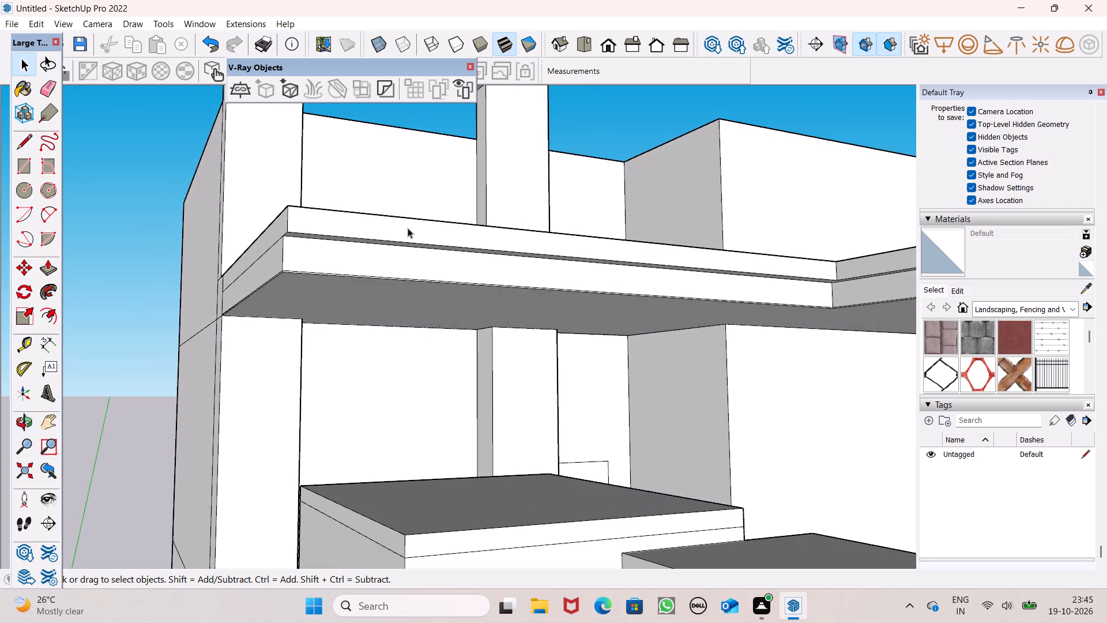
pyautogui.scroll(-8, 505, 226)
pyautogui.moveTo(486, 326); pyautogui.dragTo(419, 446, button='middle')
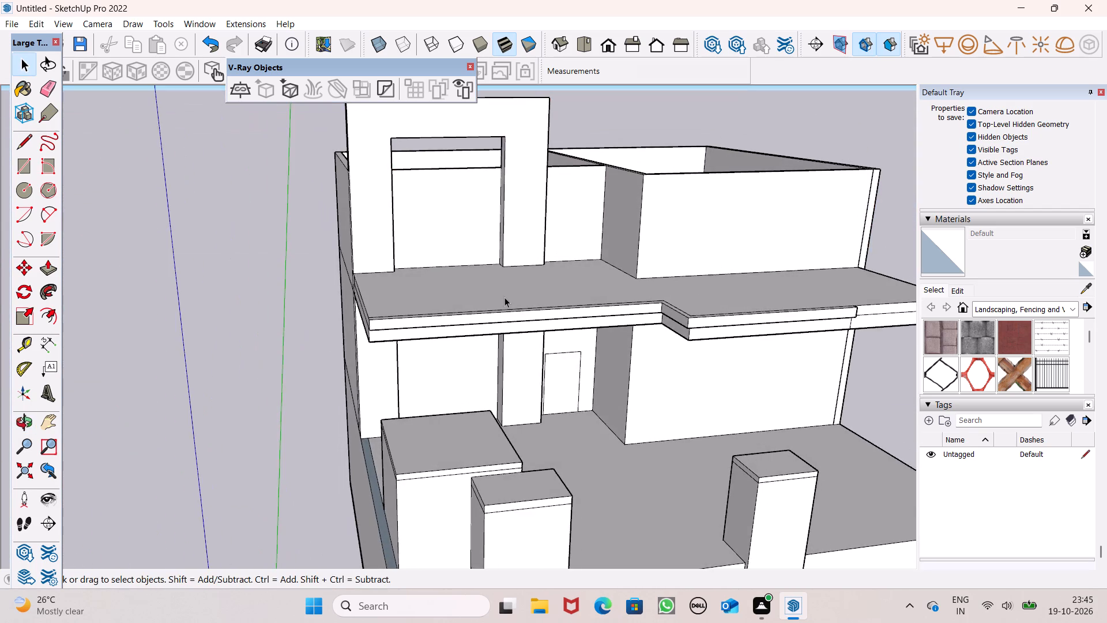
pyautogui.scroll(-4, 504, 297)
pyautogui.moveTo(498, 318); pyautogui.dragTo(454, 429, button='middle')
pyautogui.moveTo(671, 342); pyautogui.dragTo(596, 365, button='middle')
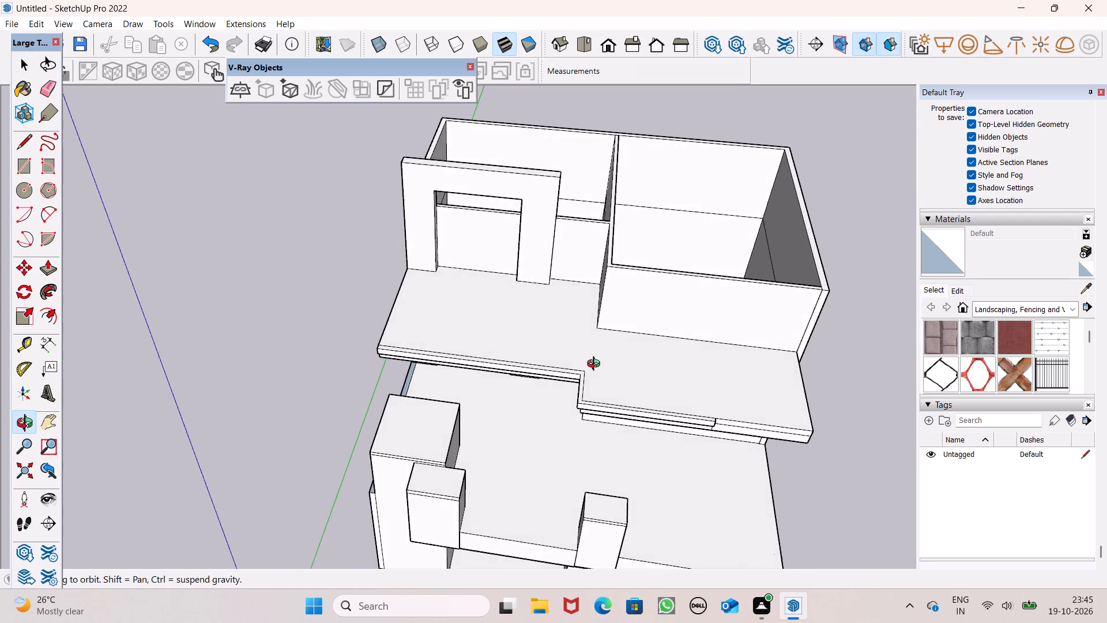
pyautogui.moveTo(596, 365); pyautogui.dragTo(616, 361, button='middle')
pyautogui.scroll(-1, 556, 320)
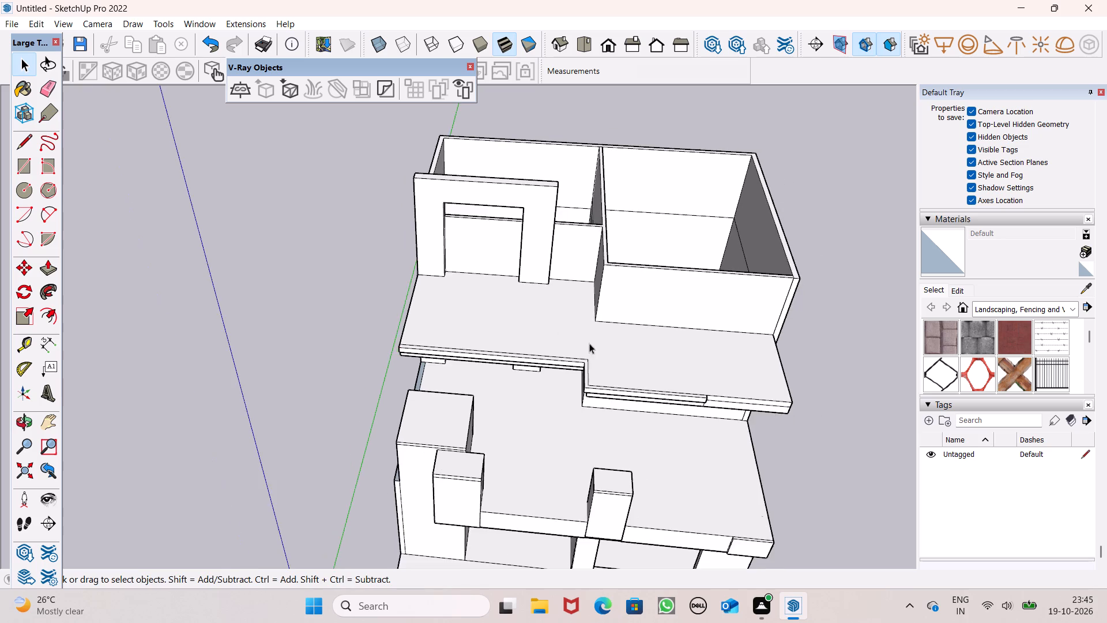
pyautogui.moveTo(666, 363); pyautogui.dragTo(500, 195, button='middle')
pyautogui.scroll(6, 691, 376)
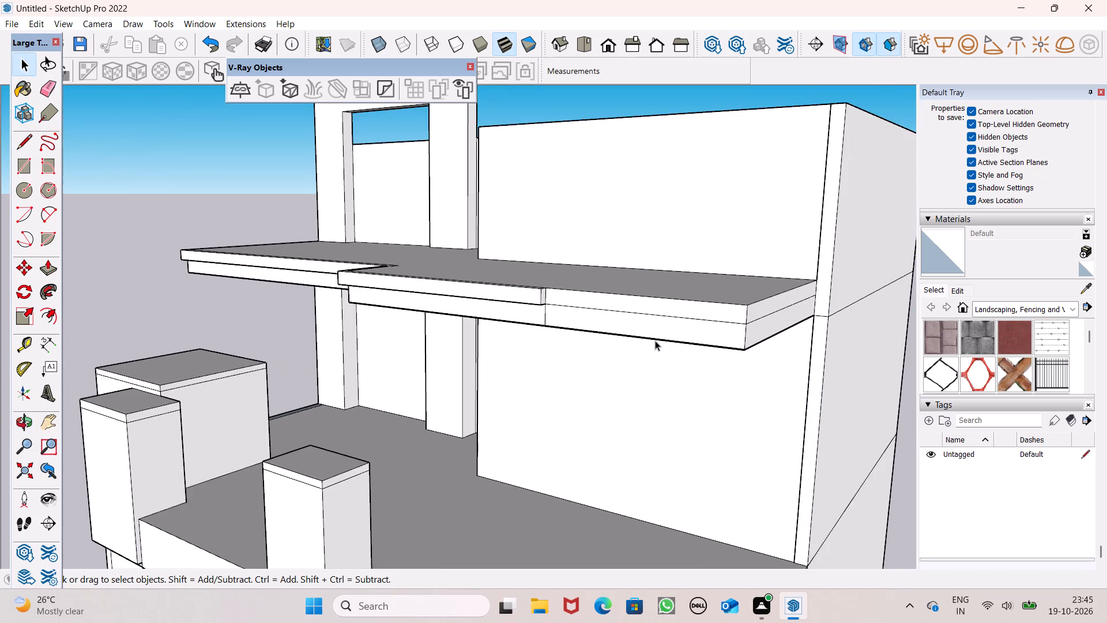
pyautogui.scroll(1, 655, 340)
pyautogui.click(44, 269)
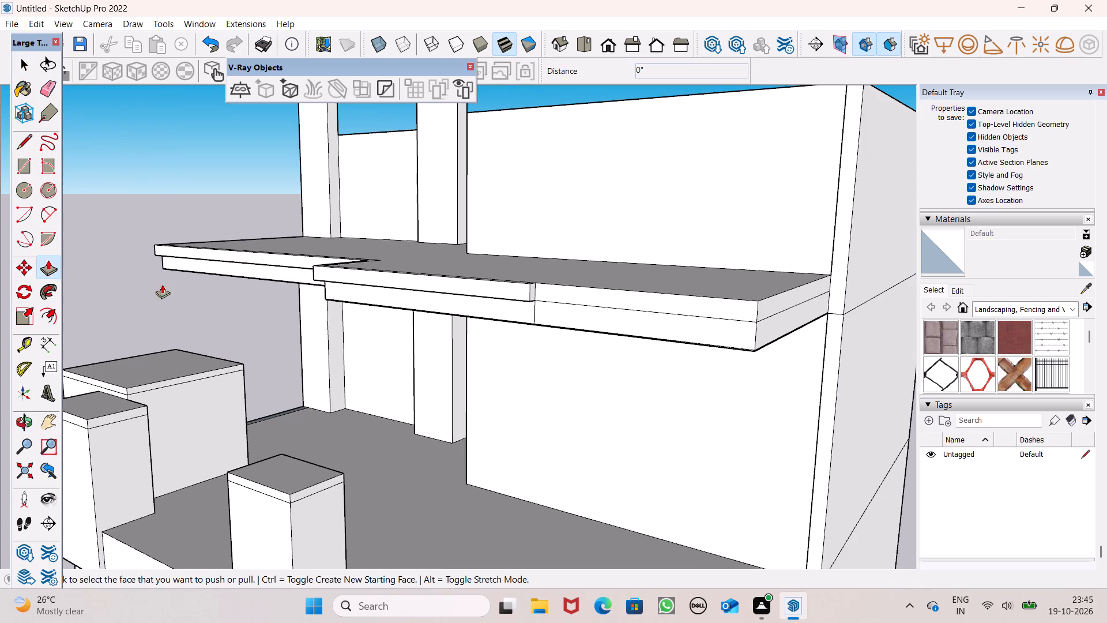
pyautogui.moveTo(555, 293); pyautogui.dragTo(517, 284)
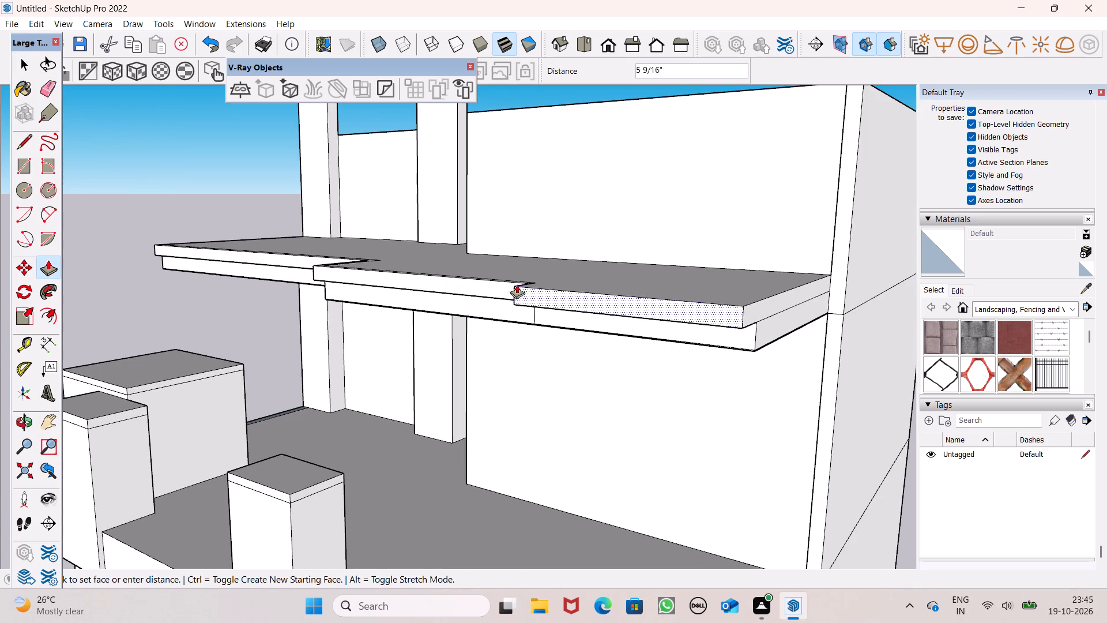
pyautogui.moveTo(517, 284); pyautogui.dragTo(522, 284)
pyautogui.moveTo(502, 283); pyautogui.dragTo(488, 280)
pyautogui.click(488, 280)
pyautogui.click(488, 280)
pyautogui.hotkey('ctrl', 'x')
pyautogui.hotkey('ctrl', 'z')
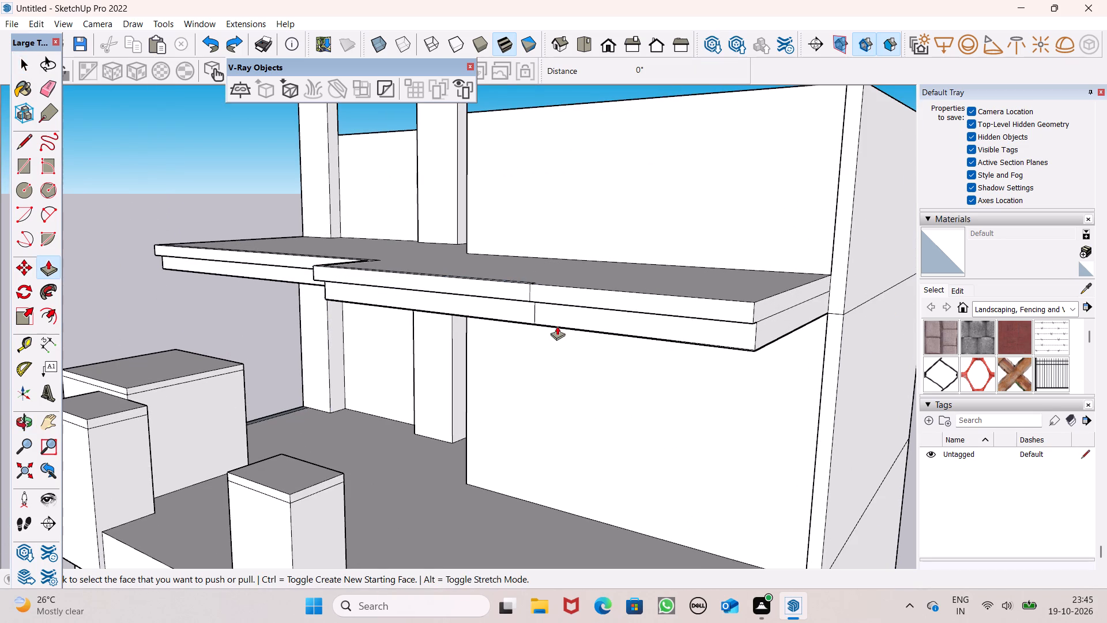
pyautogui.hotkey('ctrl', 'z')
# Pull the remaining front section of the upper band outward 5 9/16", flush with the adjoining projecting band.
pyautogui.moveTo(551, 325); pyautogui.dragTo(527, 402, button='middle')
pyautogui.scroll(5, 526, 381)
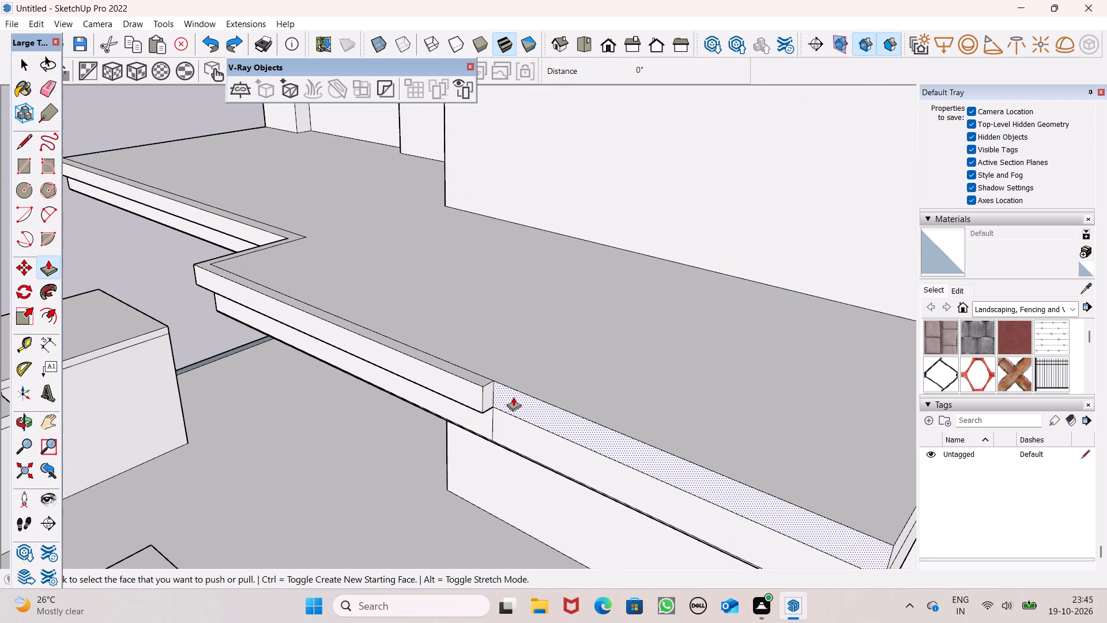
pyautogui.moveTo(511, 397); pyautogui.dragTo(487, 385)
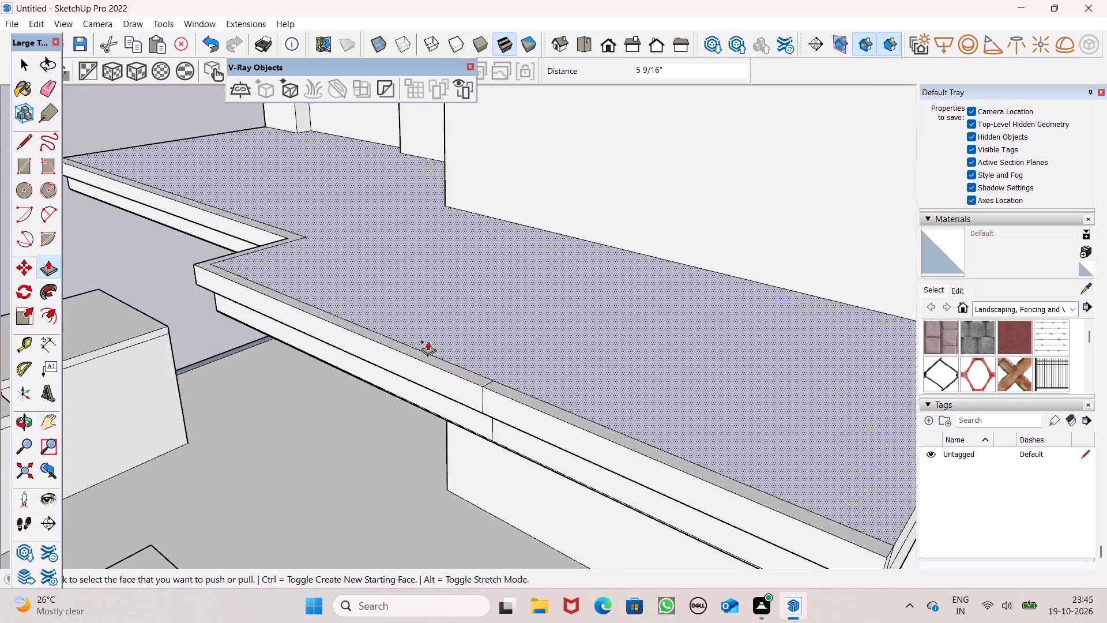
# Pull the upper band on the canopy's end face, beyond the forward section, outward about 9" as a new face.
pyautogui.scroll(-4, 424, 337)
pyautogui.moveTo(659, 437); pyautogui.dragTo(562, 380, button='middle')
pyautogui.scroll(1, 562, 377)
pyautogui.scroll(-1, 574, 380)
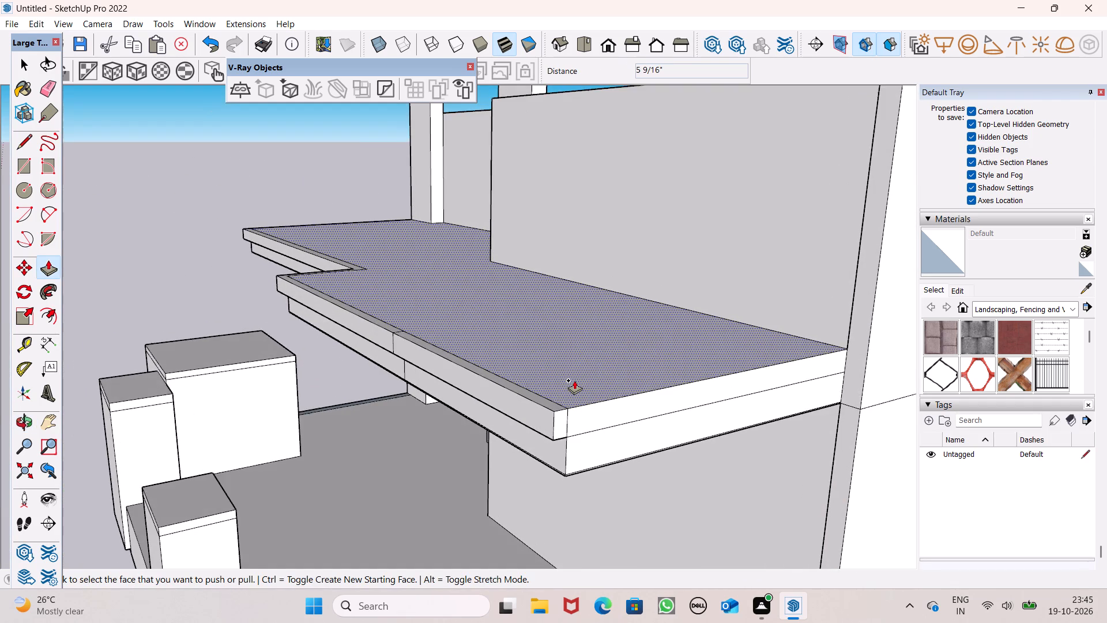
pyautogui.scroll(-1, 574, 380)
pyautogui.scroll(1, 594, 417)
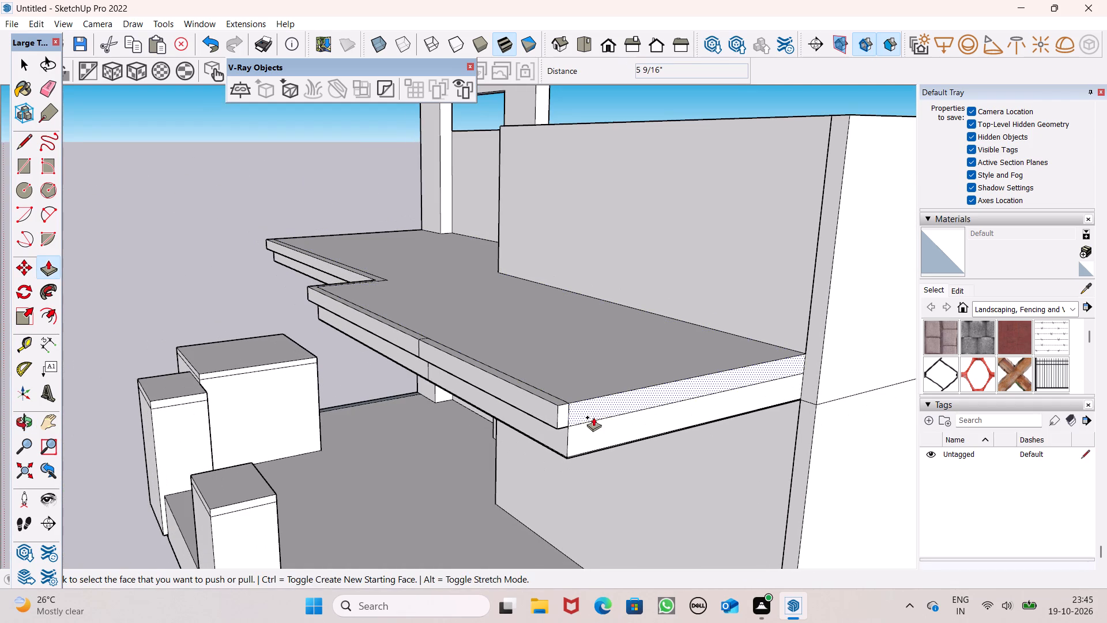
pyautogui.moveTo(600, 410); pyautogui.dragTo(841, 320)
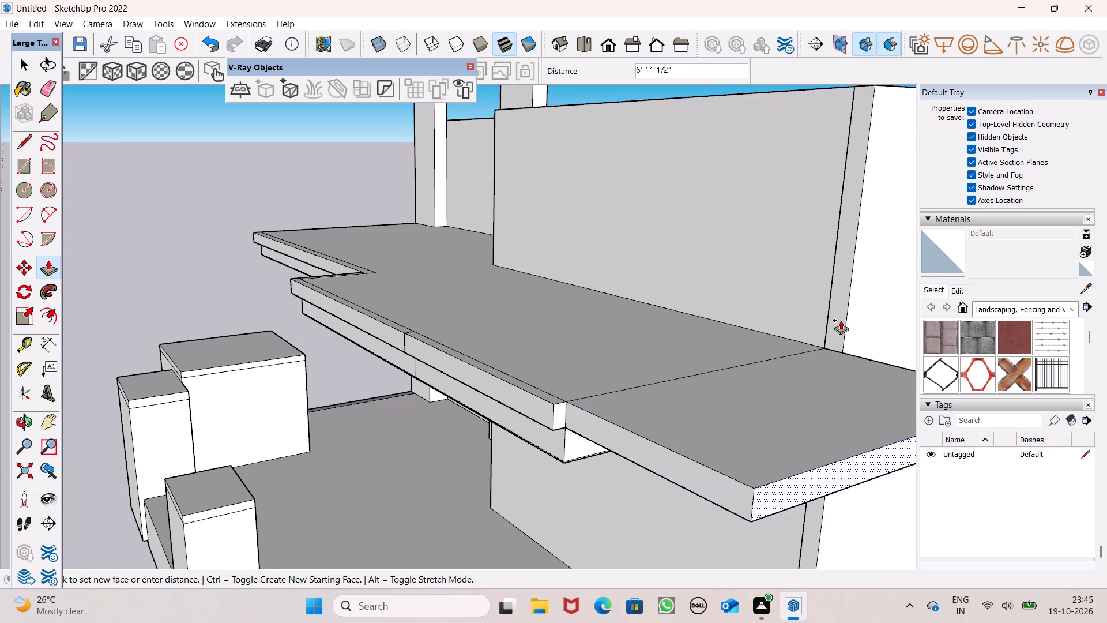
pyautogui.moveTo(841, 320); pyautogui.dragTo(857, 325)
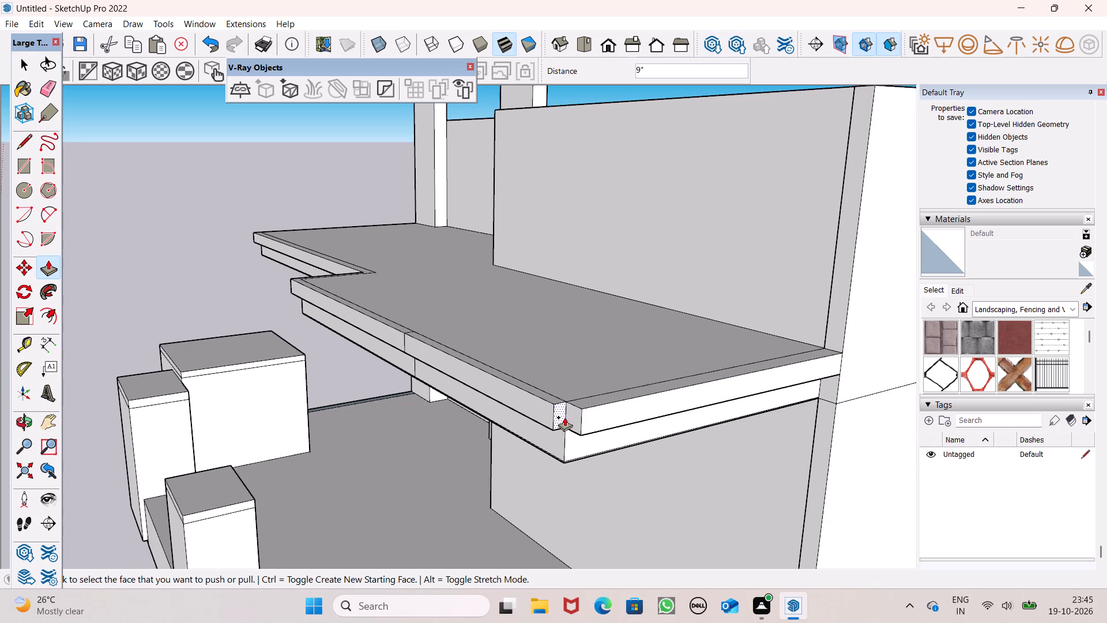
# Extend the end of the front upper band to fill the gap at the canopy's outer corner.
pyautogui.moveTo(564, 417); pyautogui.dragTo(586, 415)
pyautogui.scroll(-3, 579, 395)
pyautogui.press('space')
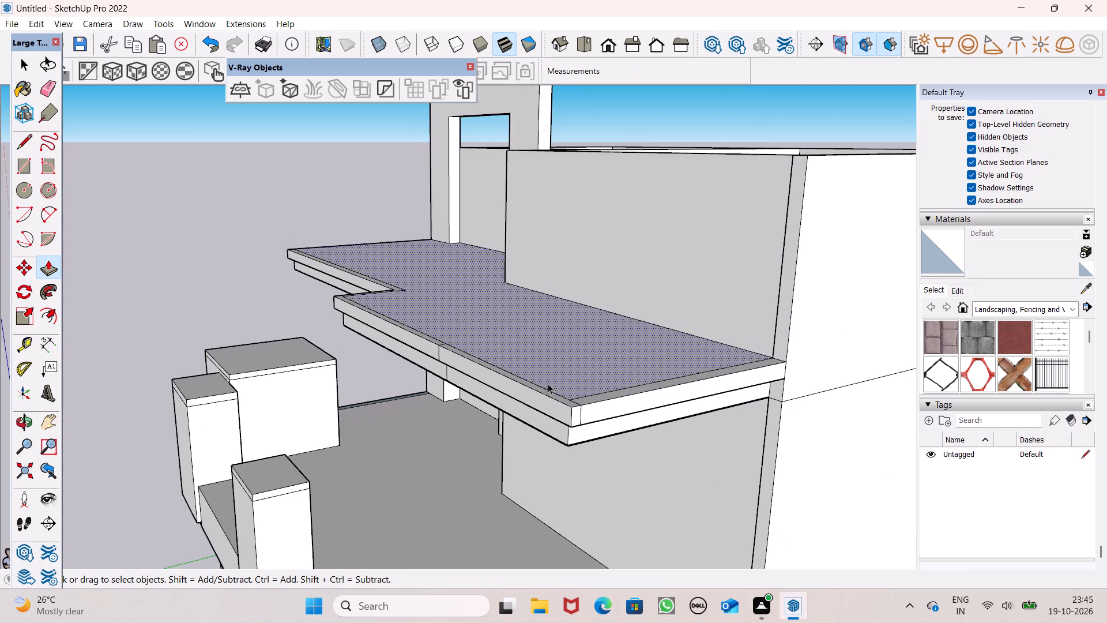
# Draw a line on the canopy top from the tall framed wall to the front border, just inside the side edge, about 15' 2" long.
pyautogui.scroll(-3, 542, 378)
pyautogui.moveTo(568, 378); pyautogui.dragTo(780, 329, button='middle')
pyautogui.scroll(-2, 637, 337)
pyautogui.moveTo(619, 357); pyautogui.dragTo(752, 350, button='middle')
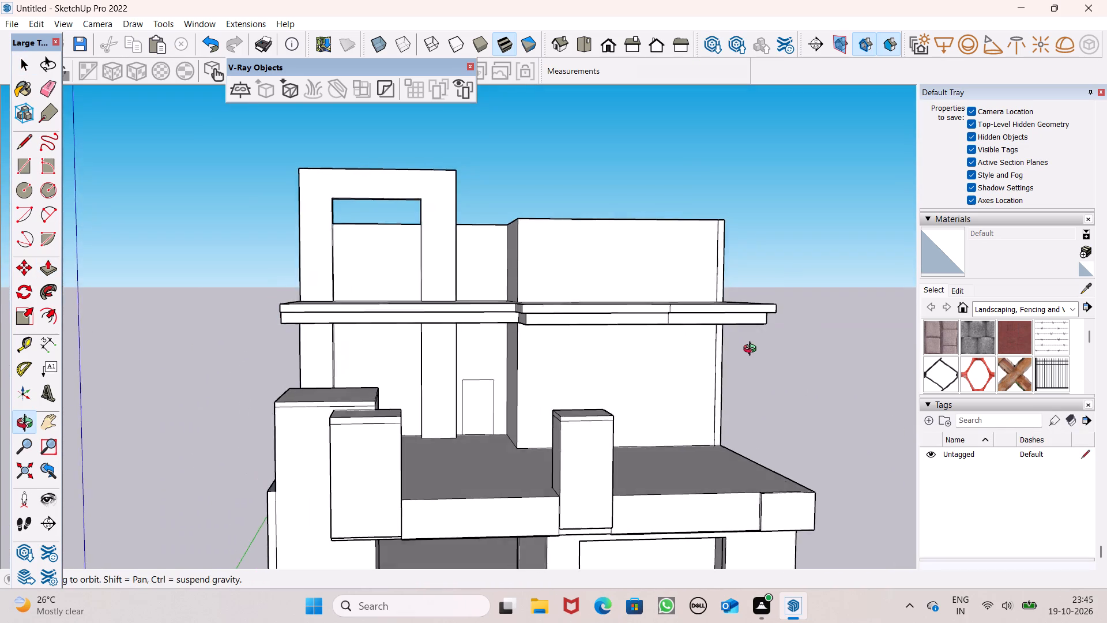
pyautogui.moveTo(752, 350); pyautogui.dragTo(750, 361, button='middle')
pyautogui.scroll(-2, 729, 357)
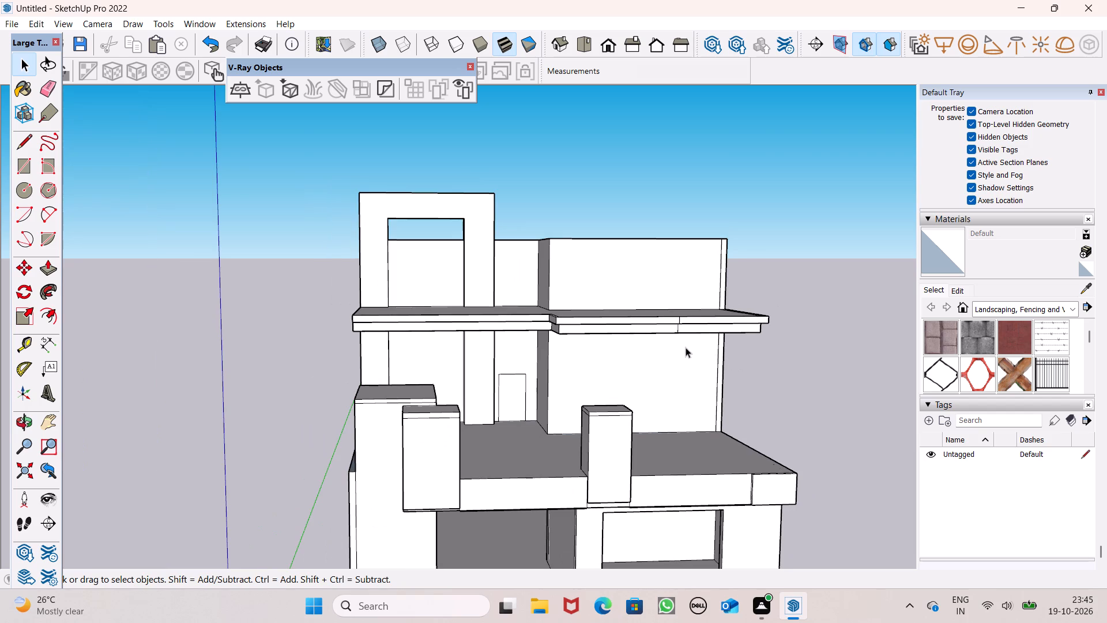
pyautogui.scroll(-3, 681, 346)
pyautogui.moveTo(657, 356); pyautogui.dragTo(666, 505, button='middle')
pyautogui.scroll(-3, 602, 399)
pyautogui.moveTo(592, 416); pyautogui.dragTo(588, 499, button='middle')
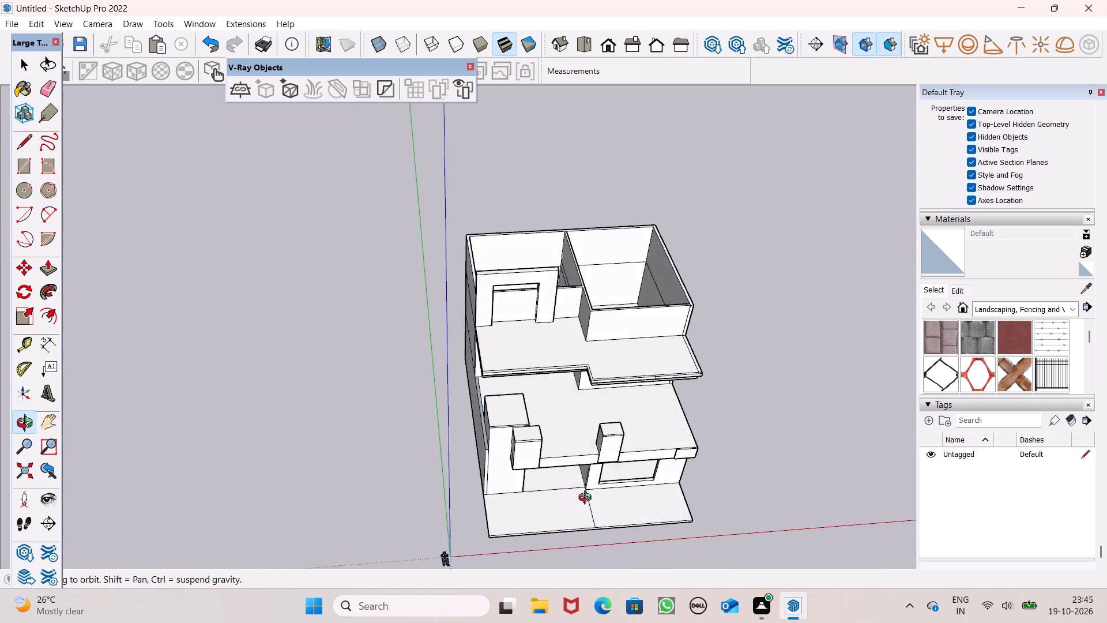
pyautogui.moveTo(588, 499); pyautogui.dragTo(579, 513, button='middle')
pyautogui.scroll(7, 578, 434)
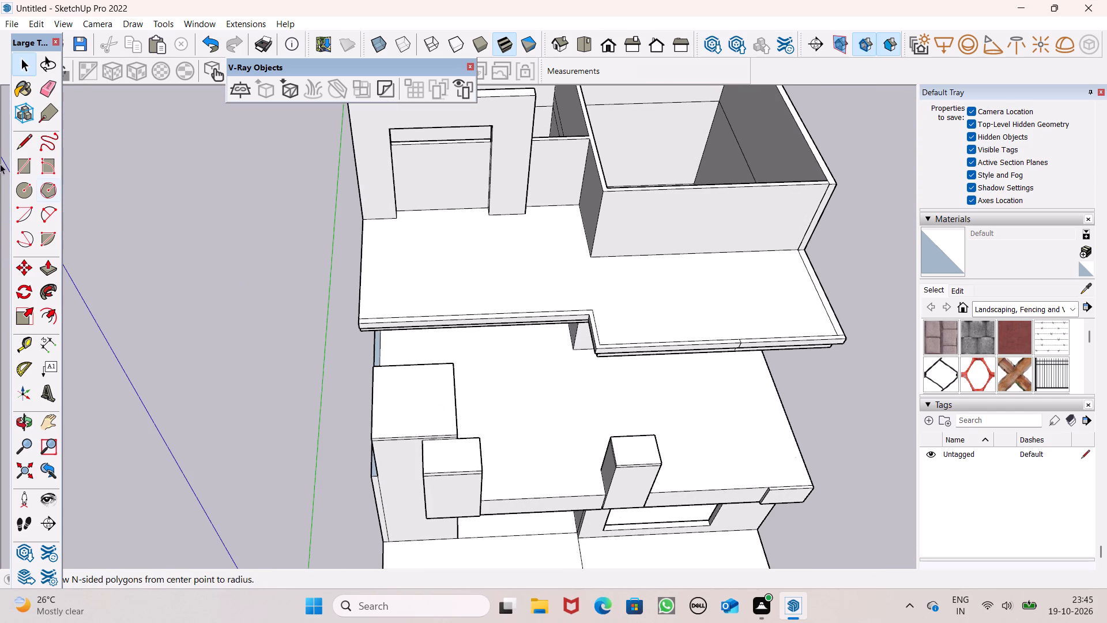
pyautogui.click(27, 148)
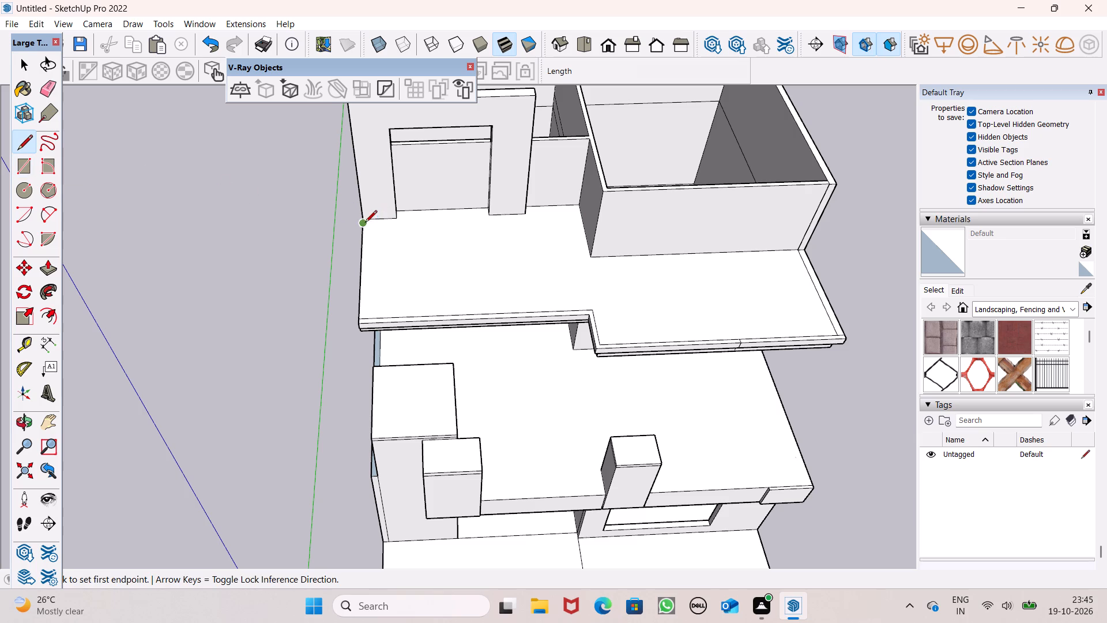
pyautogui.click(371, 219)
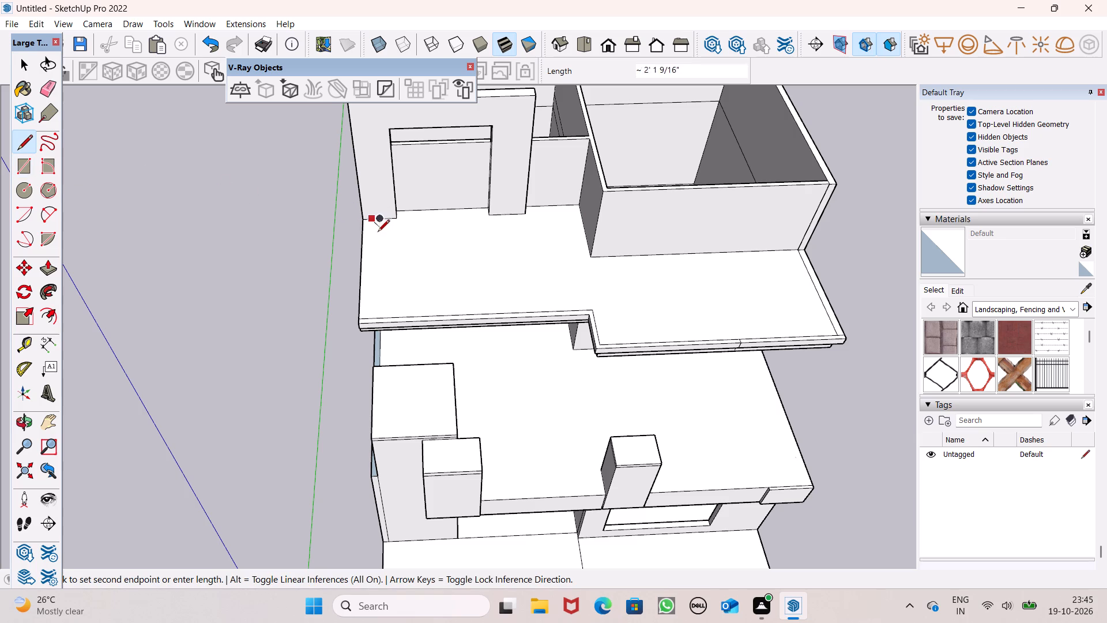
pyautogui.click(371, 317)
# Draw an inset line about 25' 8" along the canopy's recessed front, turning about 6' 3" forward beside the step to the front border.
pyautogui.click(358, 308)
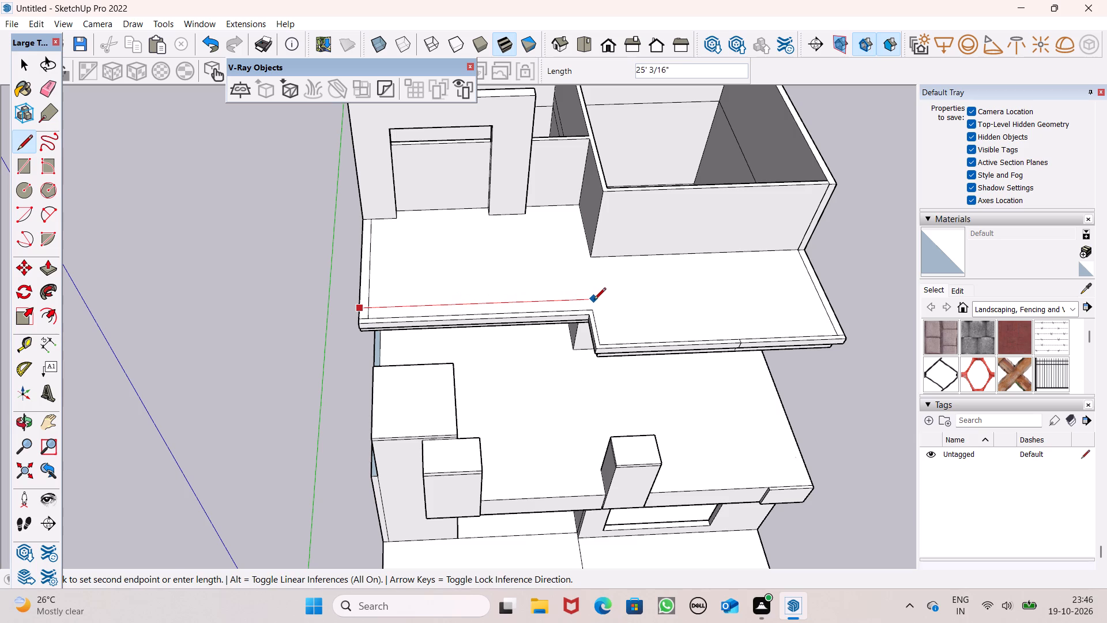
pyautogui.moveTo(594, 320); pyautogui.dragTo(583, 406, button='middle')
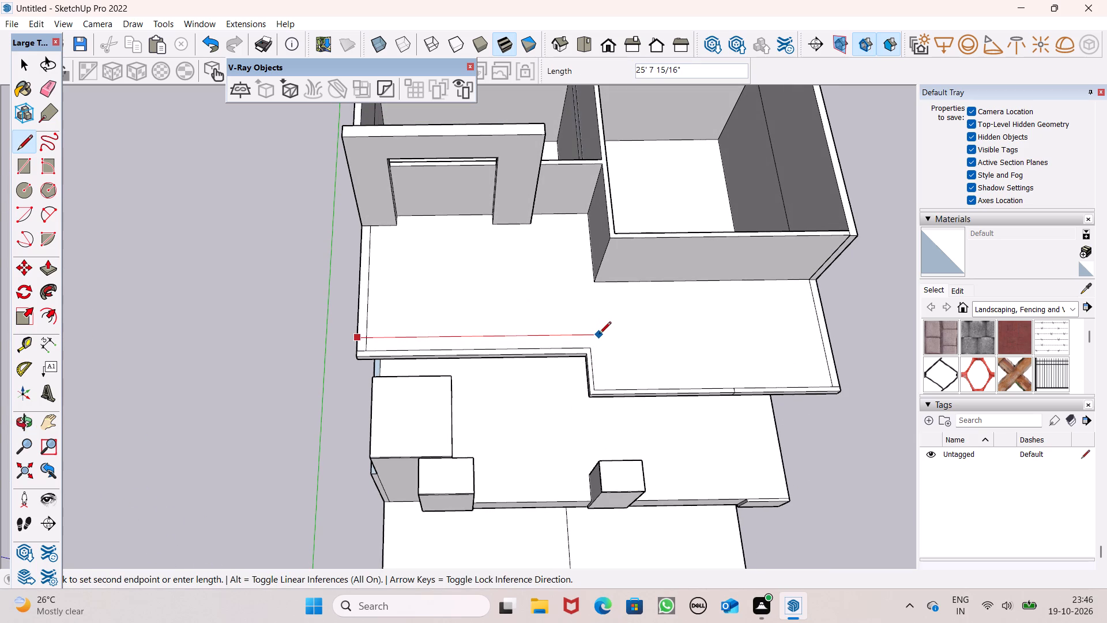
pyautogui.click(599, 335)
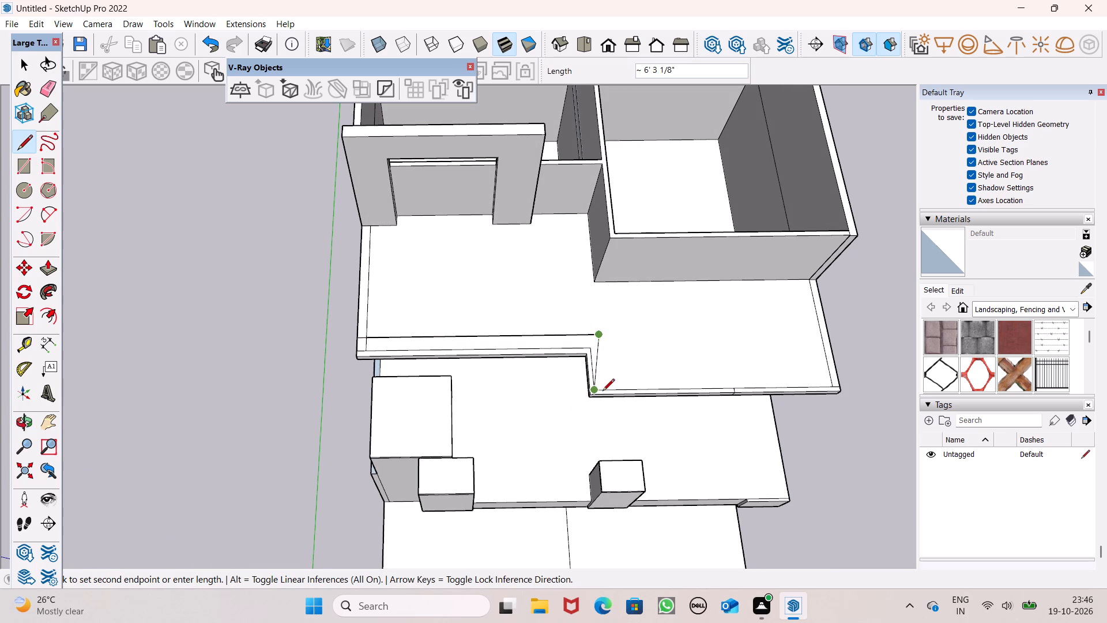
pyautogui.click(603, 391)
pyautogui.scroll(-3, 435, 367)
pyautogui.scroll(6, 711, 375)
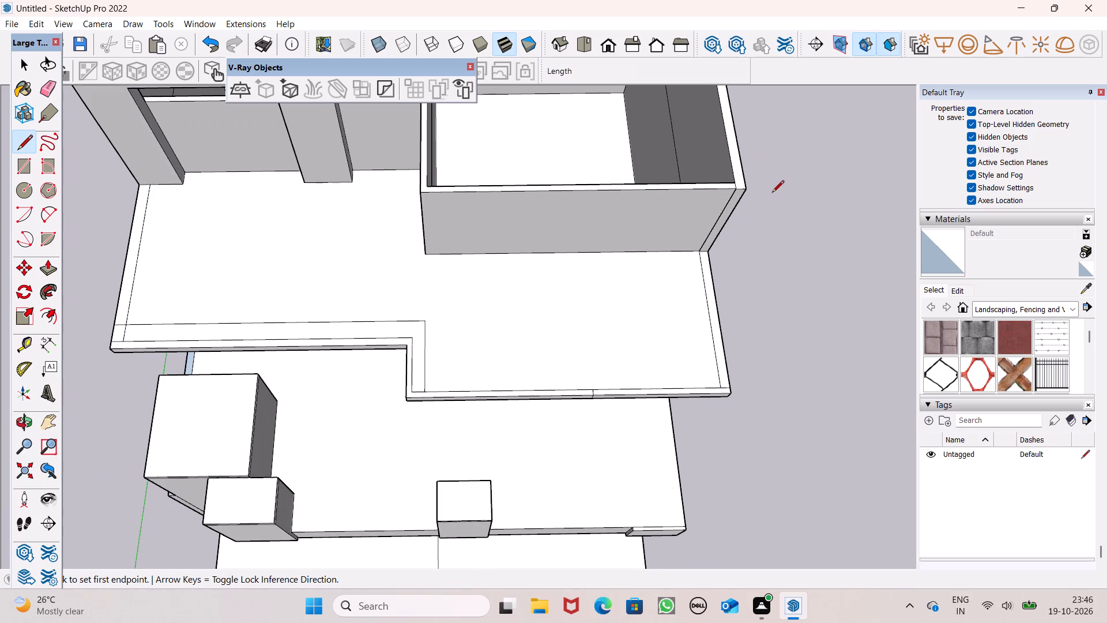
# Draw a line about 12' 5" long from the upper room's wall to the front border, just inside the canopy's end border.
pyautogui.click(688, 253)
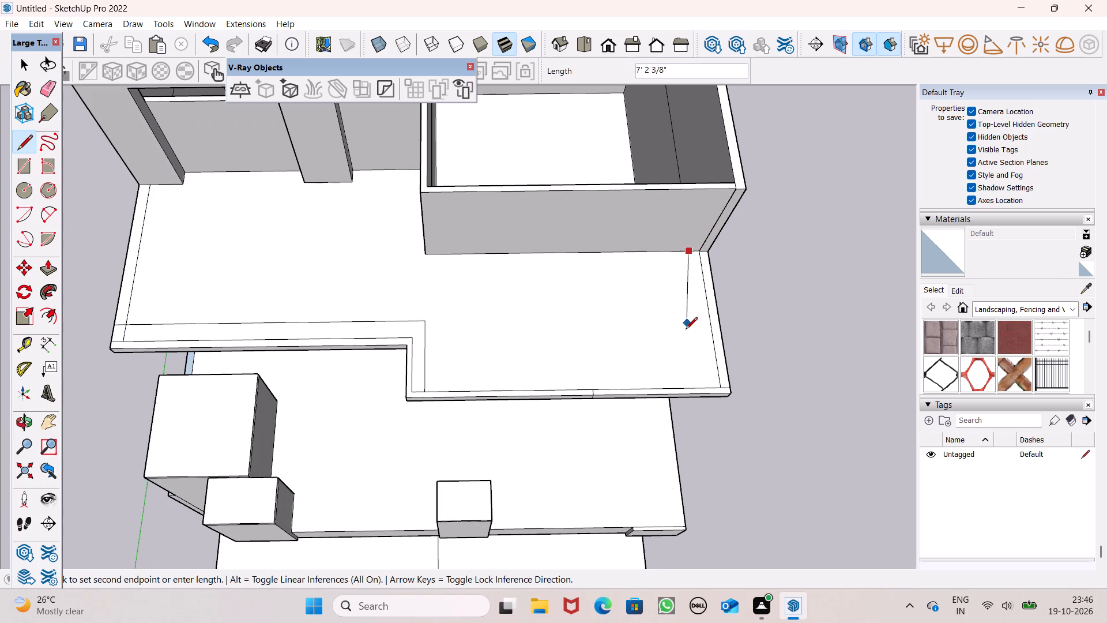
pyautogui.click(709, 384)
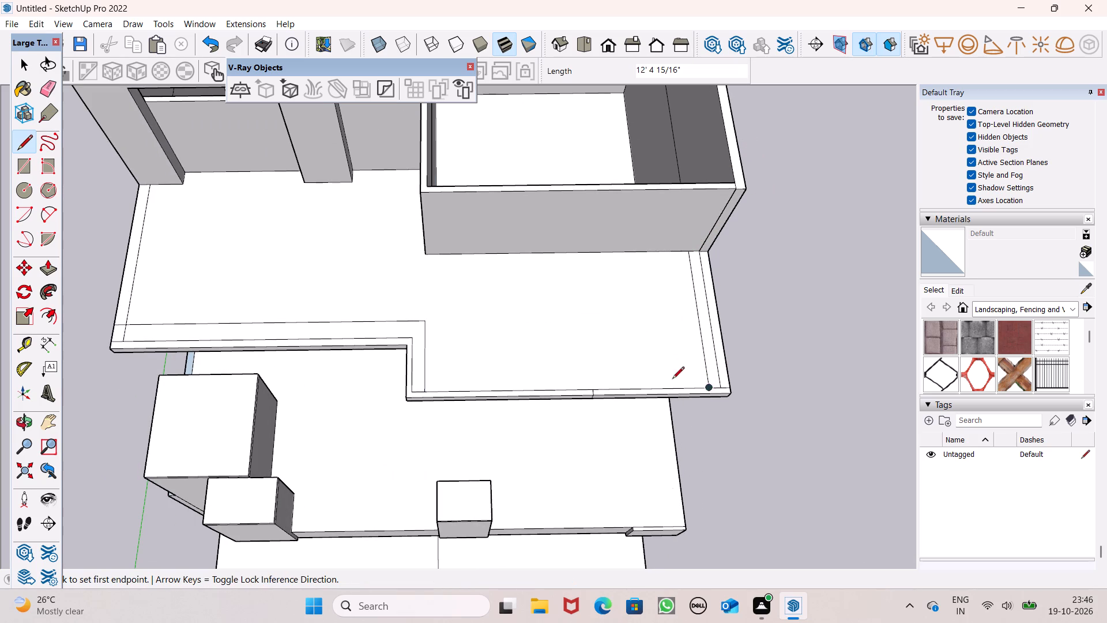
# Draw a line about 1' long across the inset strip beside the canopy's step, near the front border.
pyautogui.moveTo(412, 381); pyautogui.dragTo(419, 381)
pyautogui.moveTo(424, 379); pyautogui.dragTo(431, 378)
pyautogui.press('space')
# Erase the leftover end of the side inset line at the recessed section's outer corner on the canopy top.
pyautogui.scroll(-3, 546, 295)
pyautogui.moveTo(527, 315); pyautogui.dragTo(527, 189, button='middle')
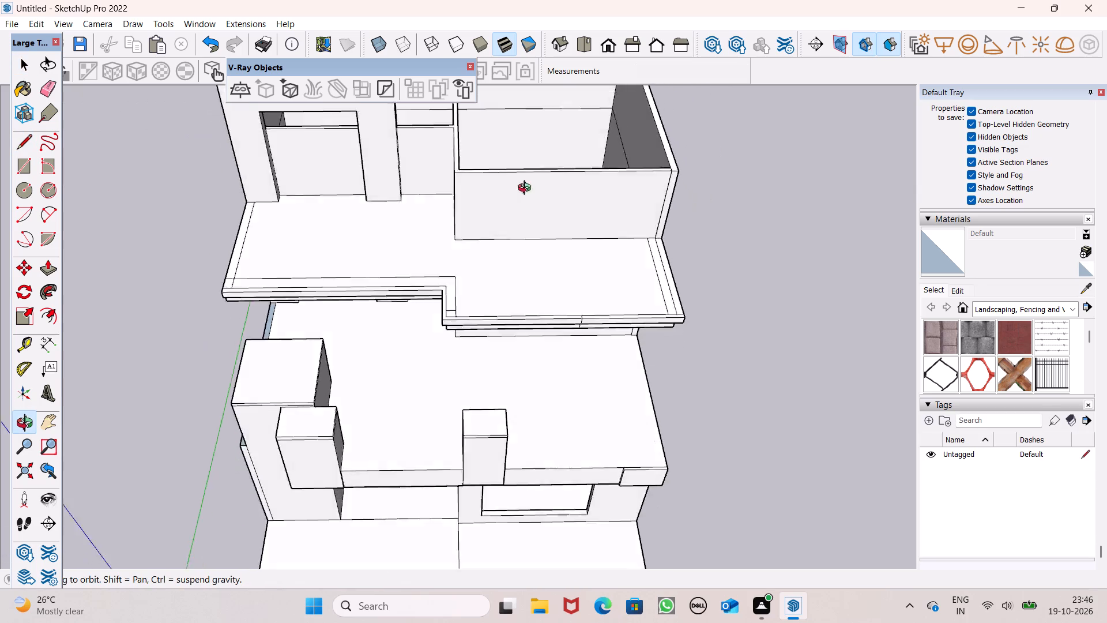
pyautogui.moveTo(527, 189); pyautogui.dragTo(527, 72, button='middle')
pyautogui.scroll(-3, 519, 159)
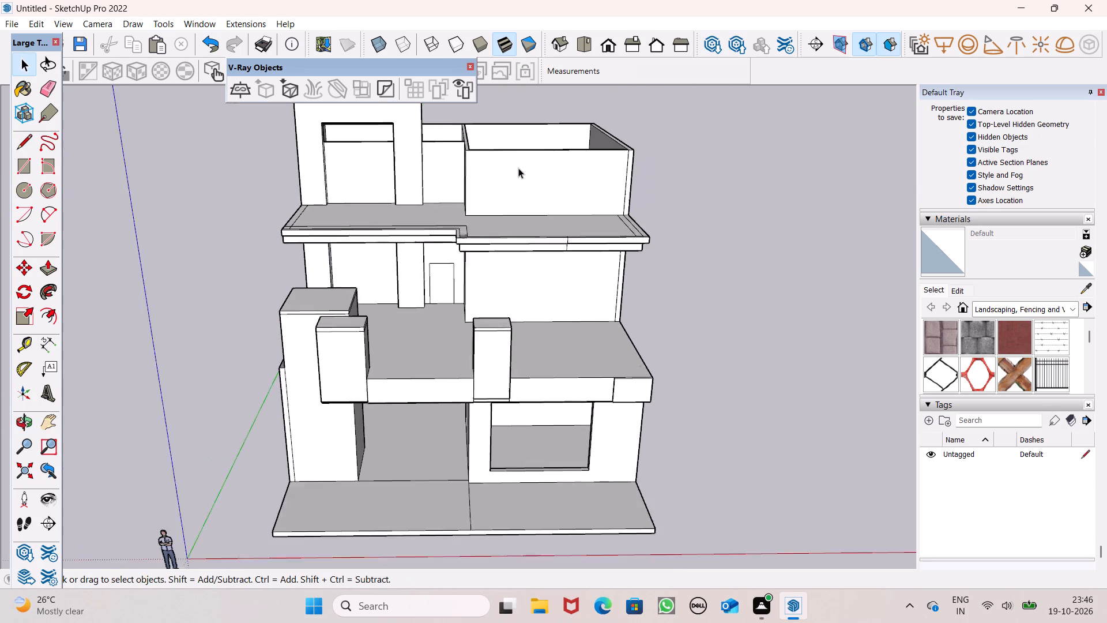
pyautogui.scroll(-2, 518, 168)
pyautogui.moveTo(521, 286); pyautogui.dragTo(575, 392, button='middle')
pyautogui.scroll(1, 520, 311)
pyautogui.moveTo(519, 312); pyautogui.dragTo(507, 431, button='middle')
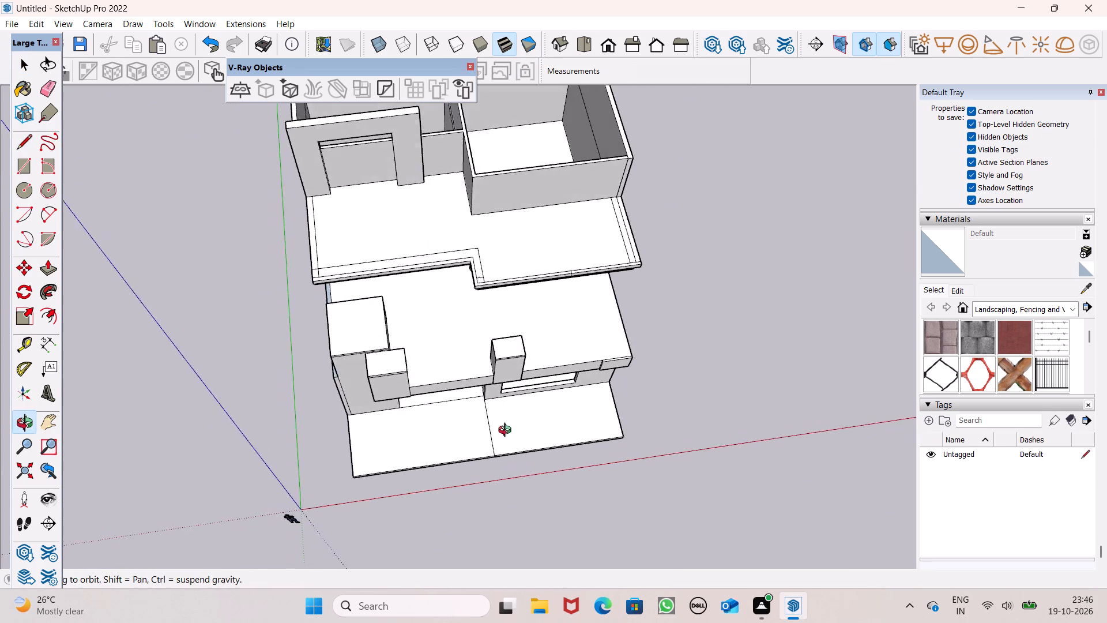
pyautogui.moveTo(507, 431); pyautogui.dragTo(509, 414, button='middle')
pyautogui.scroll(4, 414, 290)
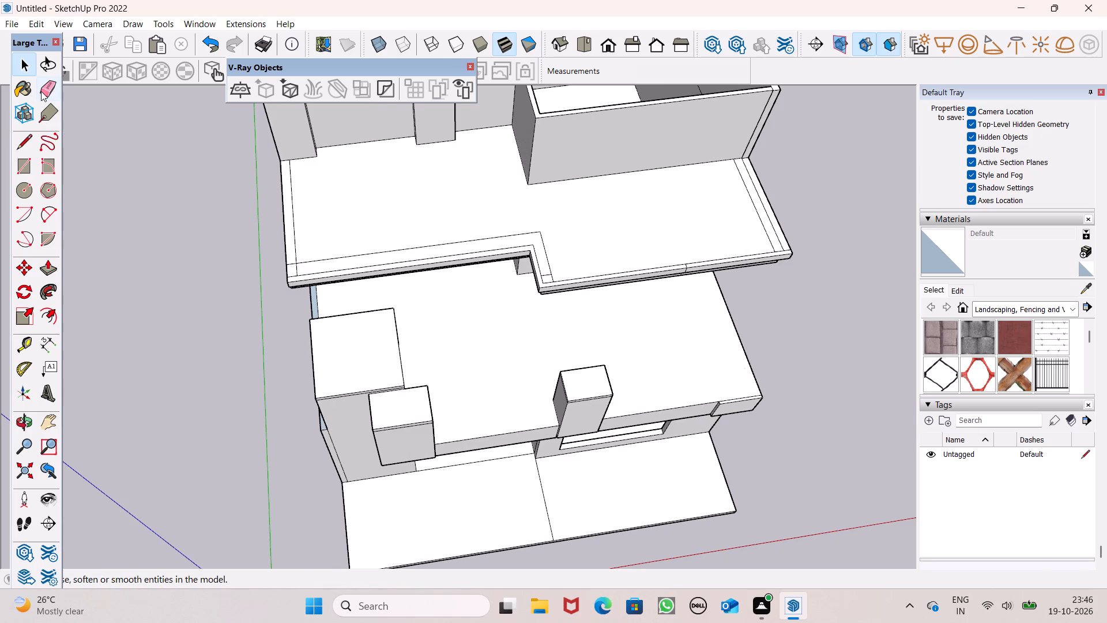
pyautogui.click(42, 91)
pyautogui.scroll(4, 251, 249)
pyautogui.moveTo(316, 265); pyautogui.dragTo(320, 277)
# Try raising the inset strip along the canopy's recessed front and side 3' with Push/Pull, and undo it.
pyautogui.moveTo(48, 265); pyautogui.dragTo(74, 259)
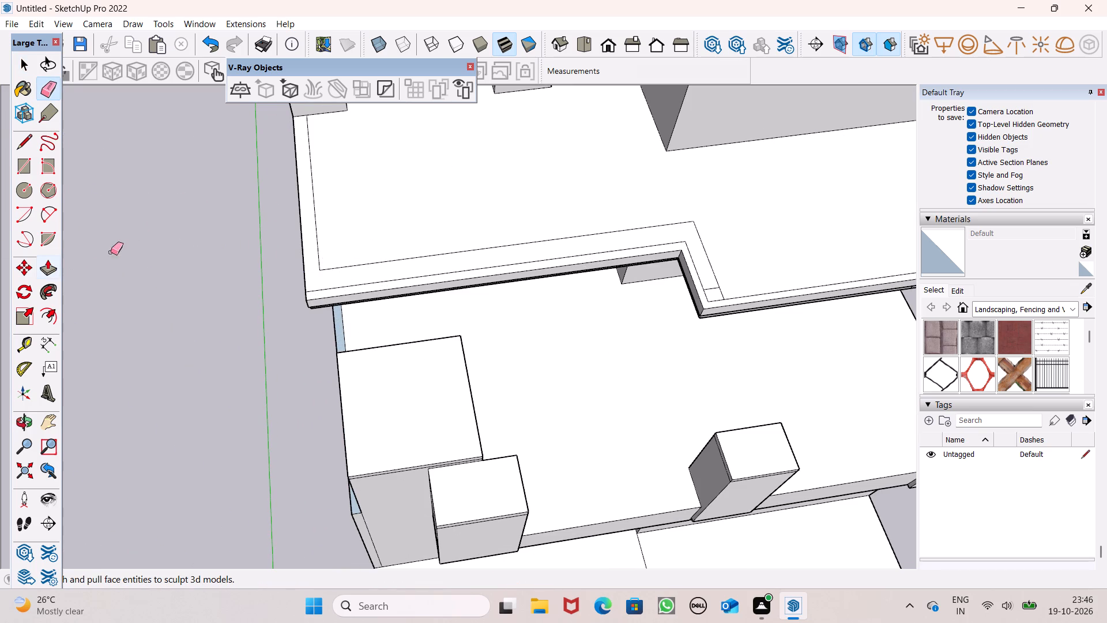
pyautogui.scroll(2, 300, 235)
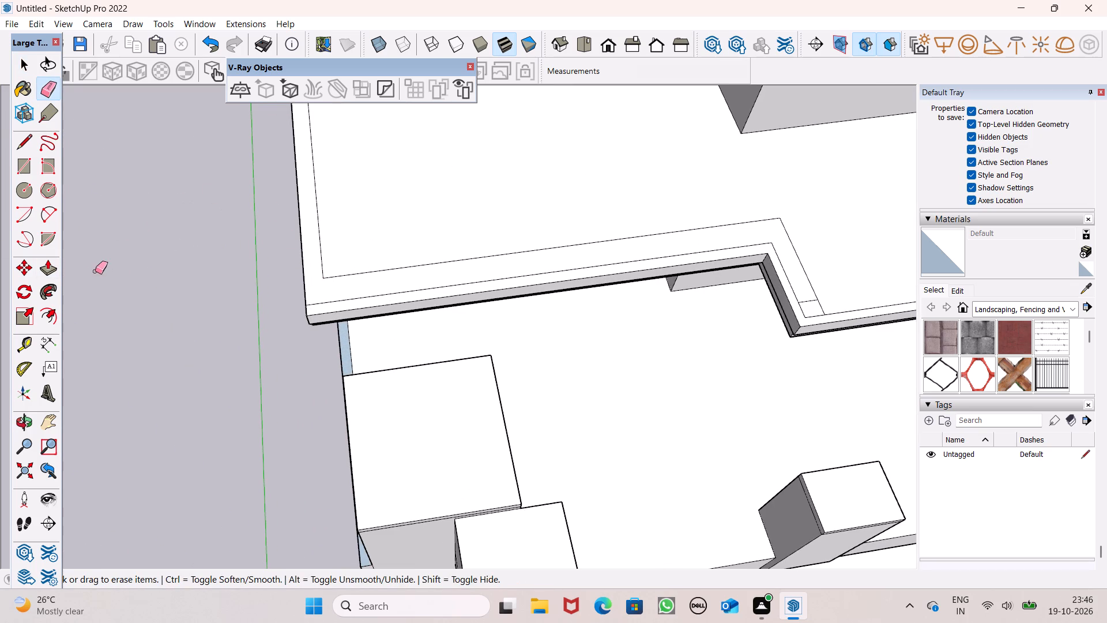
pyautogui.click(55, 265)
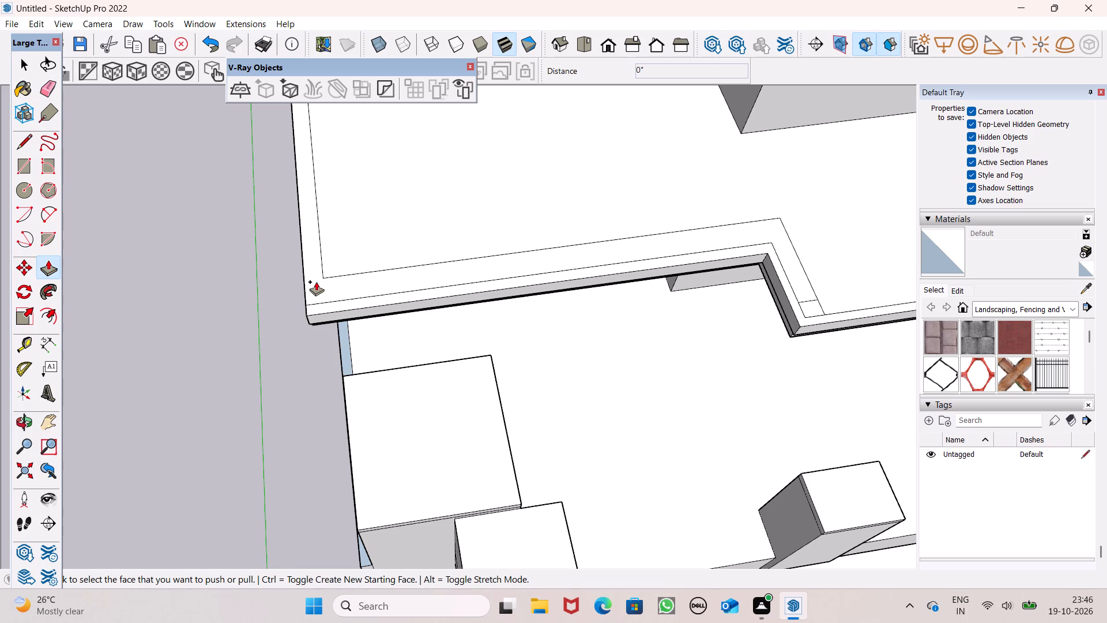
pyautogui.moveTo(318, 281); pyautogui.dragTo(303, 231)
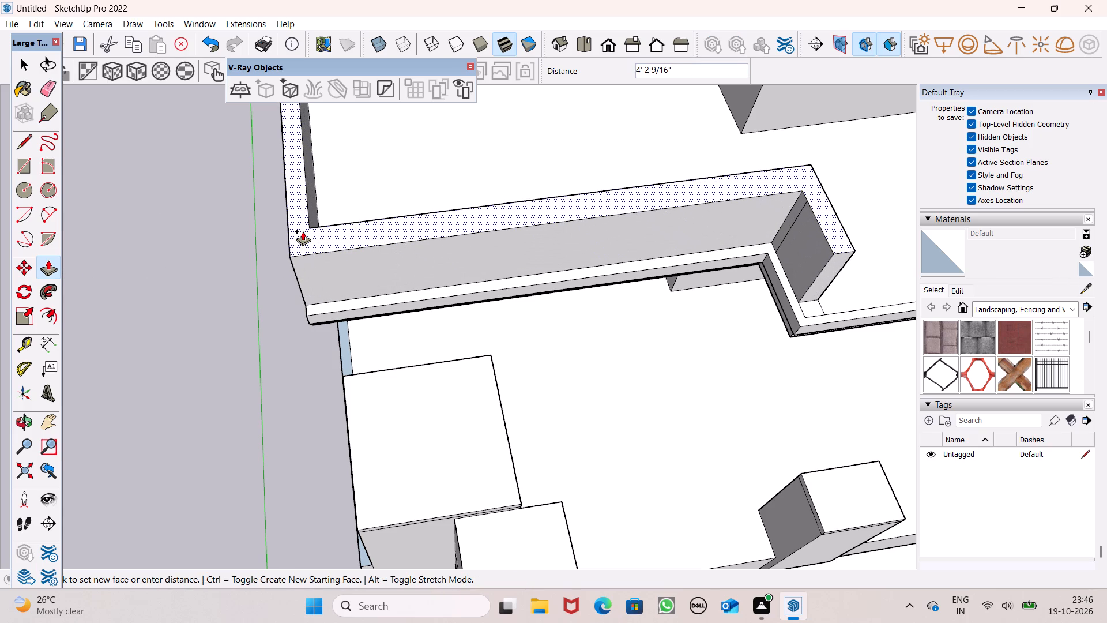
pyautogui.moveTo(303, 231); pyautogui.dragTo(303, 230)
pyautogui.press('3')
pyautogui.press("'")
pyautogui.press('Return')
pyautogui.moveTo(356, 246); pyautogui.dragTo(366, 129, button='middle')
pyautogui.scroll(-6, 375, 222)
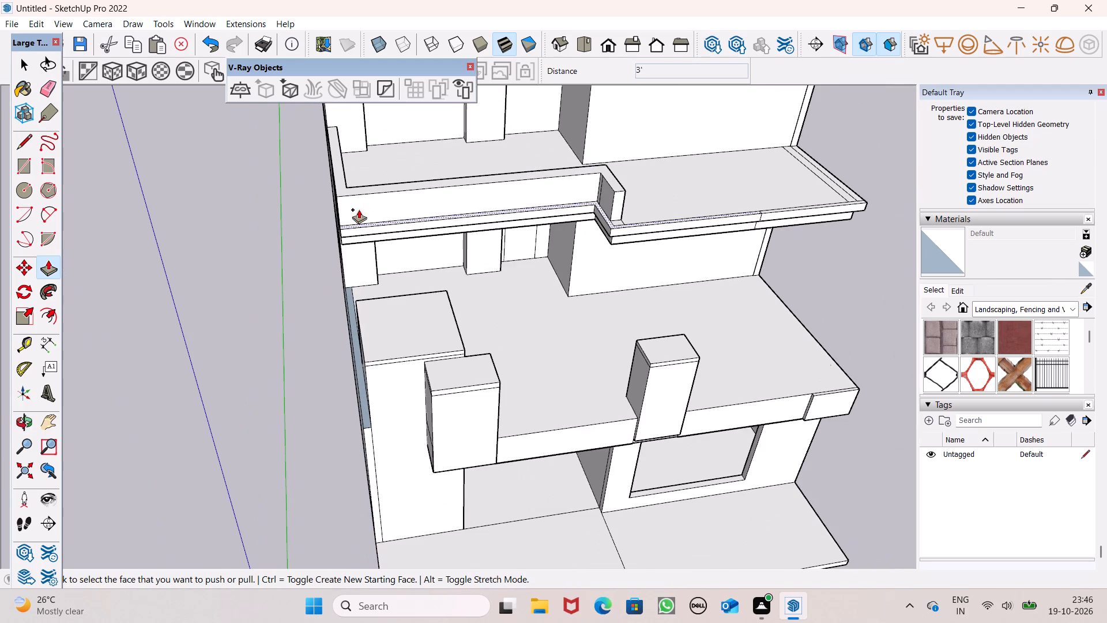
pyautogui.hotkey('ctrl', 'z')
# Push/Pull the inset strip along the canopy's recessed front and side up 4' as a parapet.
pyautogui.scroll(4, 344, 199)
pyautogui.moveTo(342, 212); pyautogui.dragTo(345, 208)
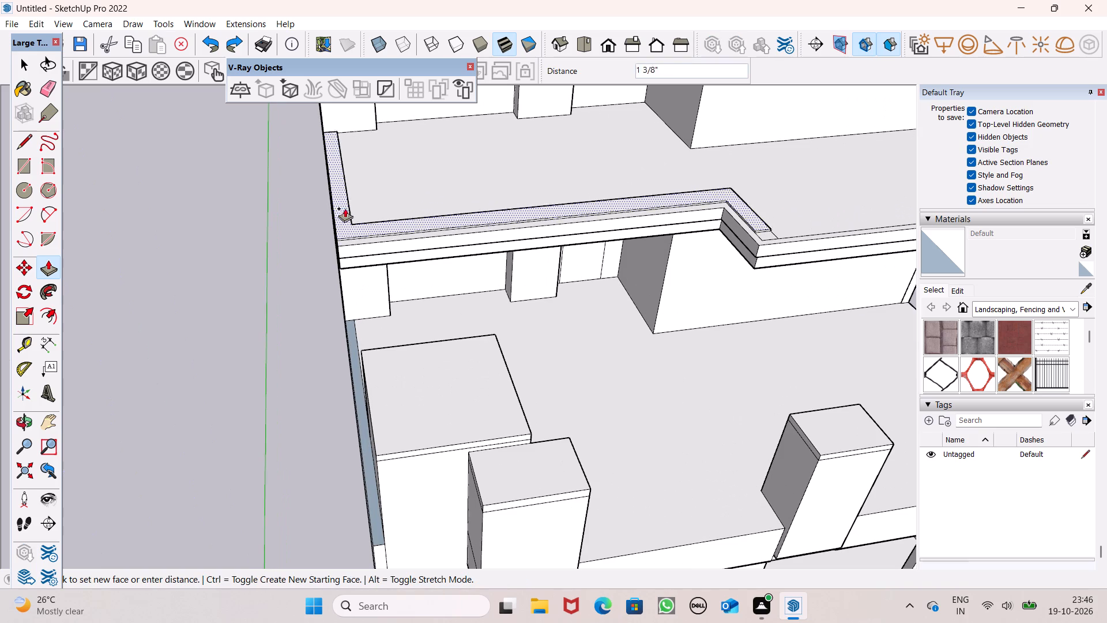
pyautogui.moveTo(345, 208); pyautogui.dragTo(352, 151)
pyautogui.write("4'")
pyautogui.press('Return')
# Draw a line about 22' 8" long from the parapet's end to the end border's inset line, along the projecting front.
pyautogui.scroll(-6, 351, 162)
pyautogui.moveTo(419, 205); pyautogui.dragTo(229, 158, button='middle')
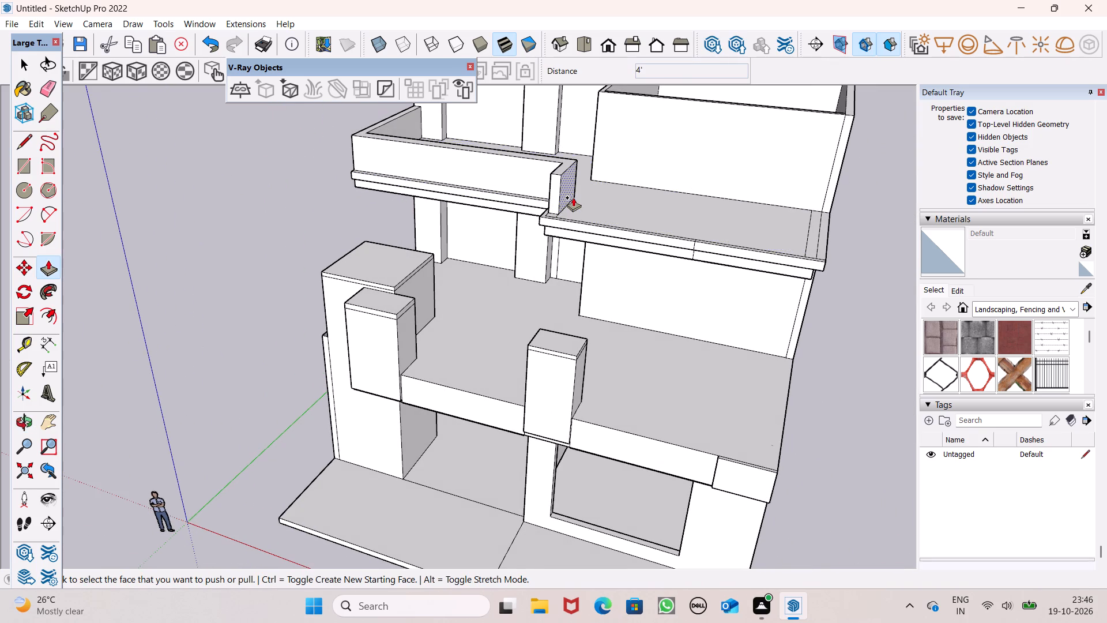
pyautogui.scroll(-1, 573, 197)
pyautogui.moveTo(573, 204); pyautogui.dragTo(551, 294, button='middle')
pyautogui.scroll(1, 690, 254)
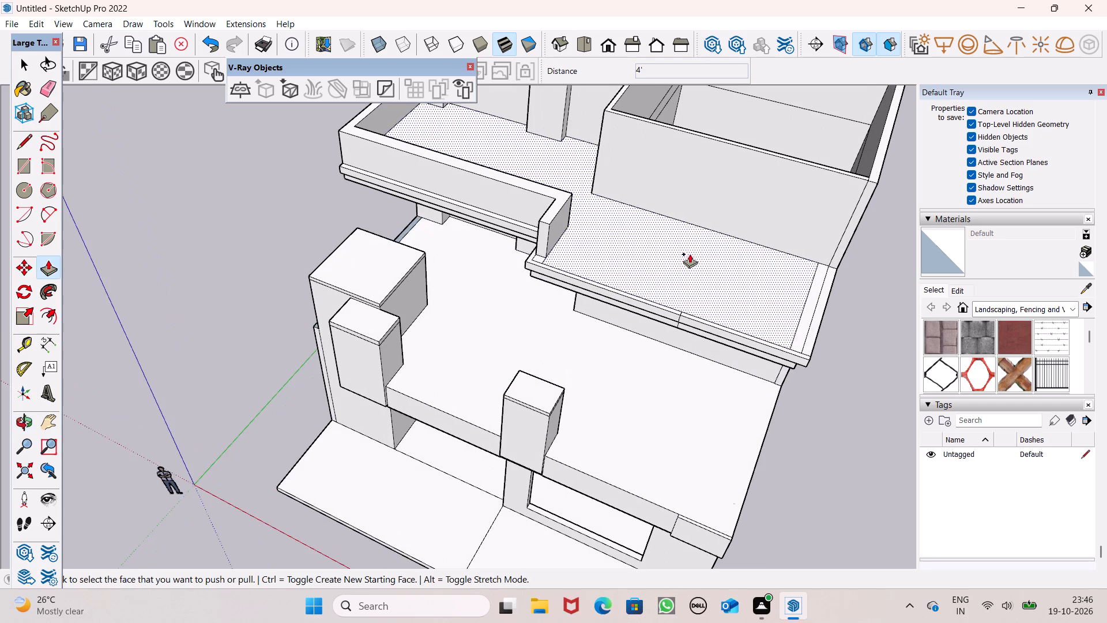
pyautogui.scroll(2, 690, 254)
pyautogui.moveTo(588, 267); pyautogui.dragTo(660, 385, button='middle')
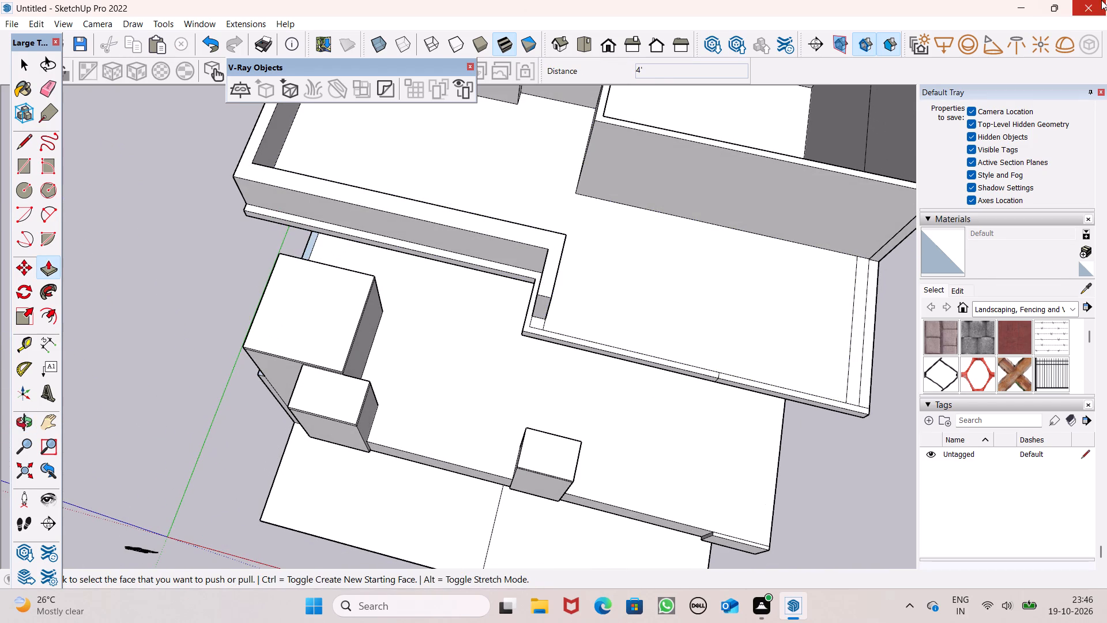
pyautogui.click(31, 138)
pyautogui.scroll(-1, 583, 513)
pyautogui.scroll(4, 707, 417)
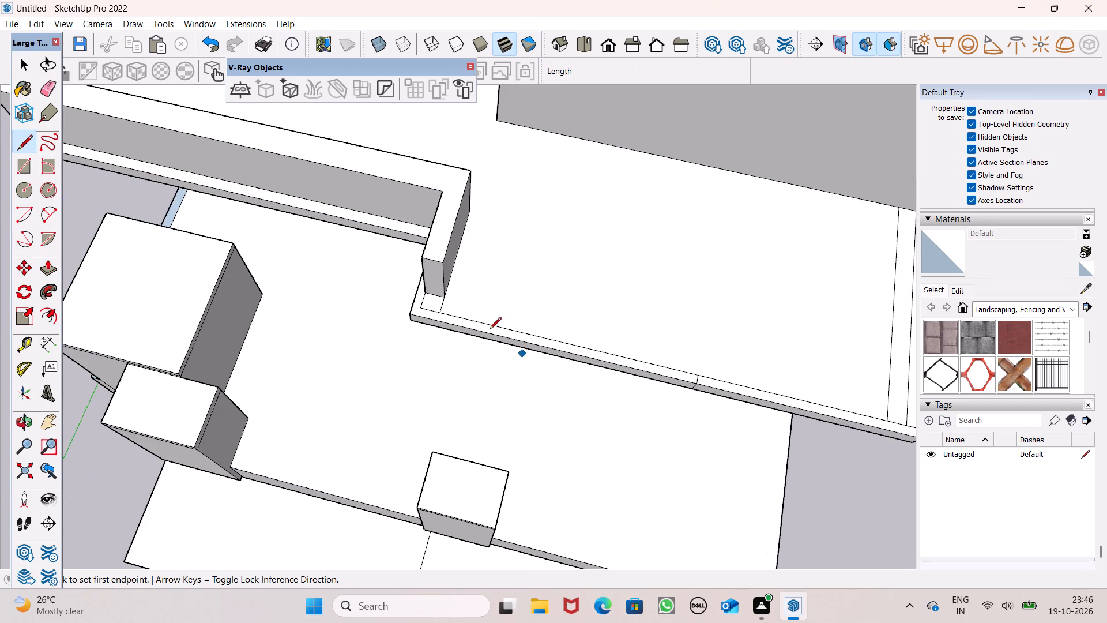
pyautogui.click(447, 297)
pyautogui.scroll(-3, 543, 320)
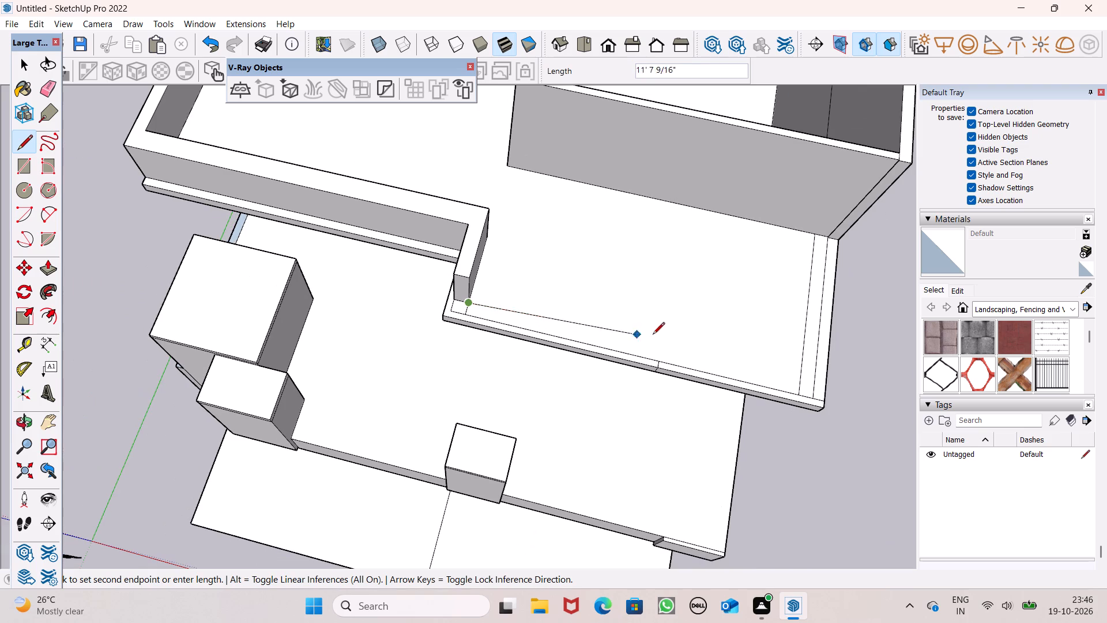
pyautogui.click(802, 377)
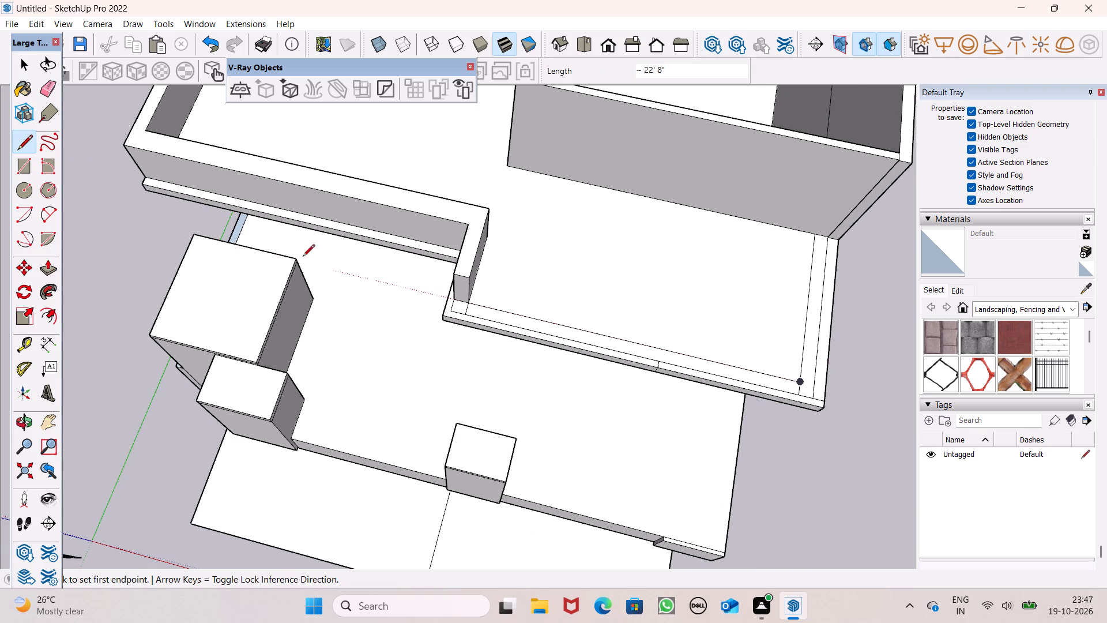
# Erase the cross line at the parapet's foot and the leftover inset line stub at the canopy's far front corner.
pyautogui.click(62, 89)
pyautogui.scroll(2, 652, 364)
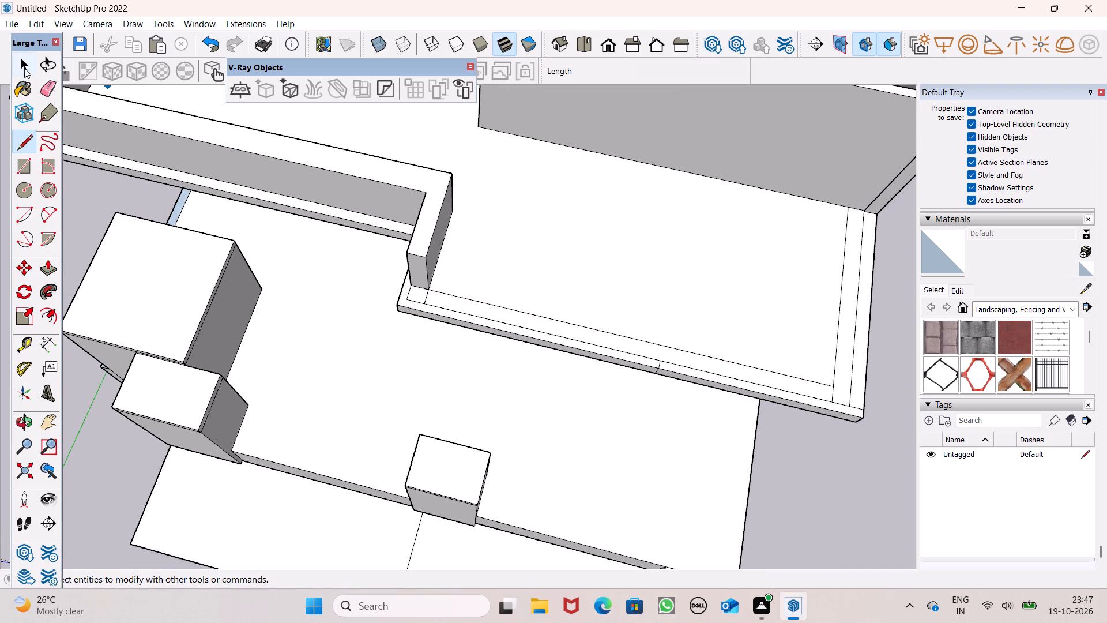
pyautogui.click(46, 84)
pyautogui.scroll(4, 432, 318)
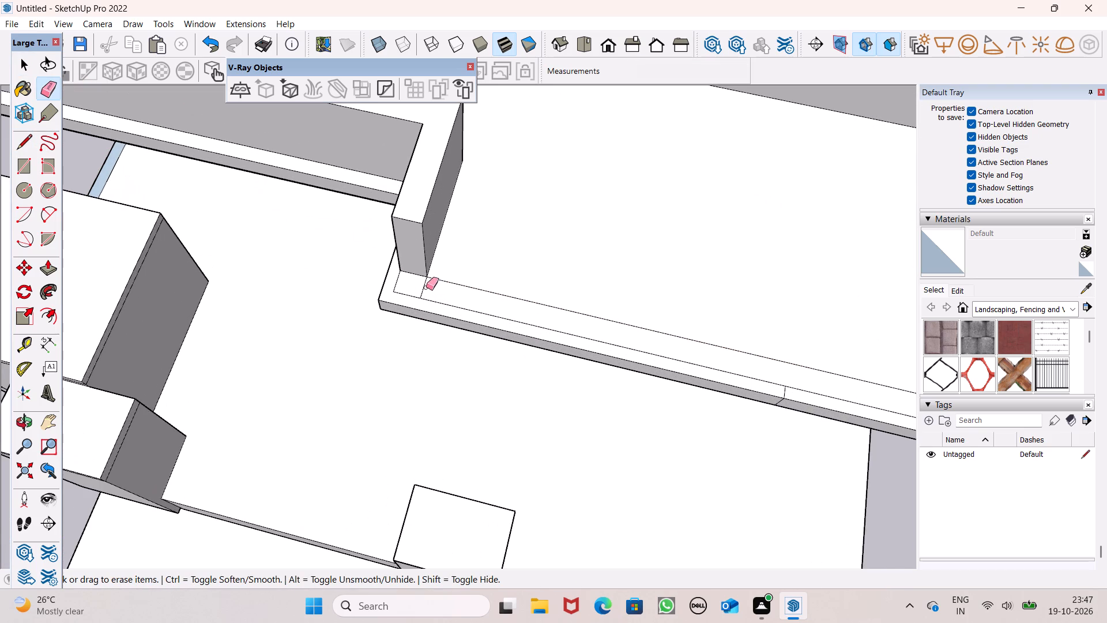
pyautogui.moveTo(426, 287); pyautogui.dragTo(411, 288)
pyautogui.scroll(-5, 362, 284)
pyautogui.scroll(3, 690, 355)
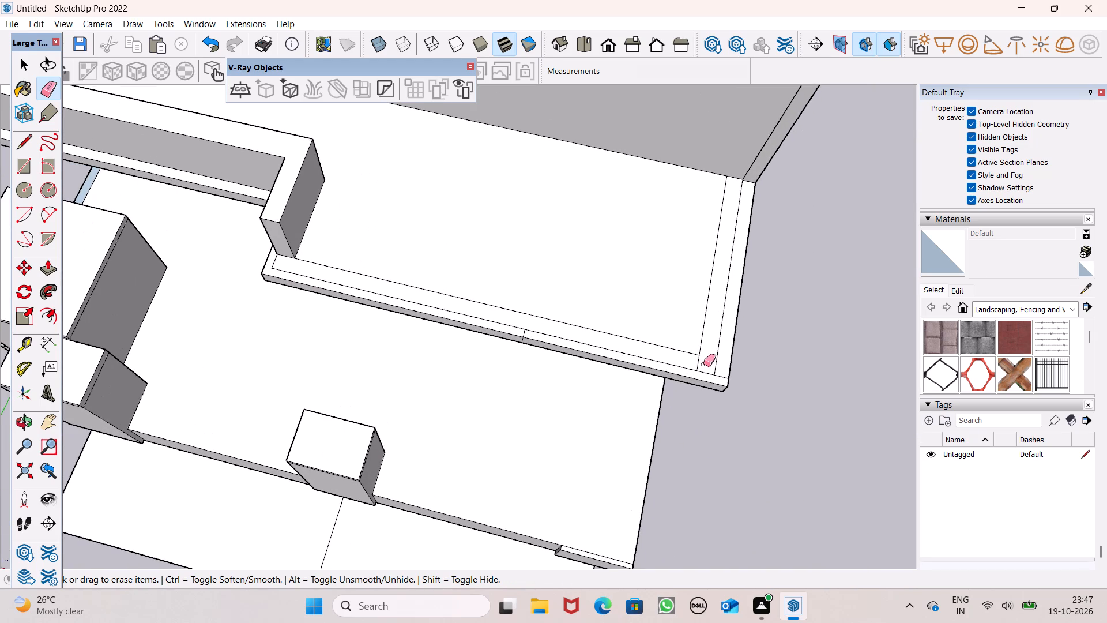
pyautogui.moveTo(703, 364); pyautogui.dragTo(694, 364)
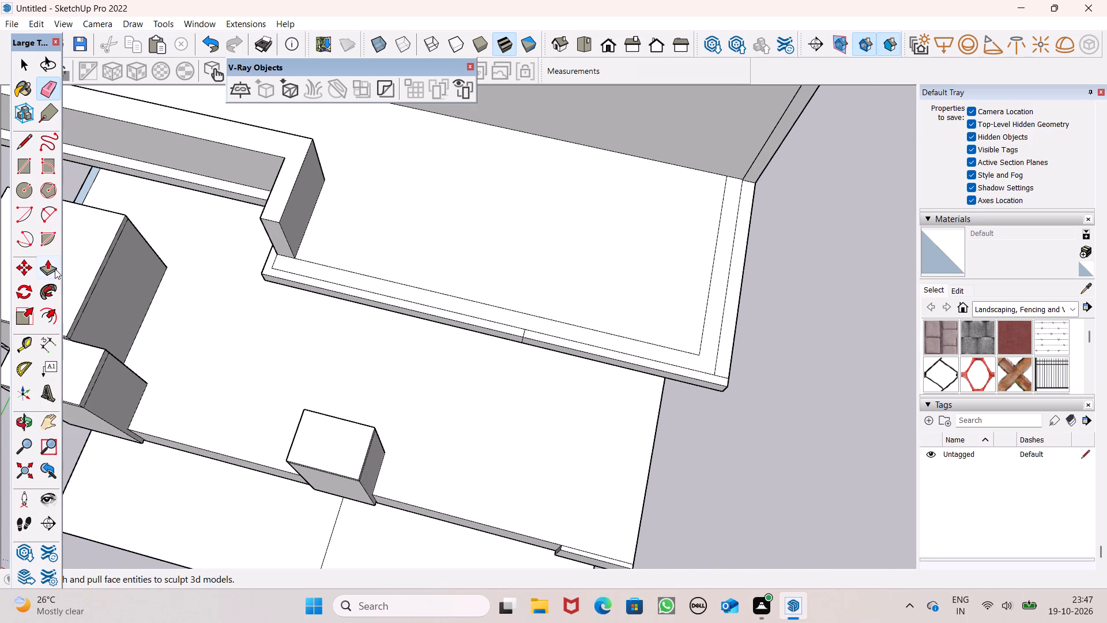
# Push/Pull the inset strip along the projecting front and far side up 4', level with the existing parapet.
pyautogui.click(54, 269)
pyautogui.moveTo(199, 331); pyautogui.dragTo(354, 363, button='middle')
pyautogui.scroll(4, 346, 367)
pyautogui.keyDown('ctrl'); pyautogui.moveTo(317, 371); pyautogui.dragTo(291, 315); pyautogui.keyUp('ctrl')
pyautogui.scroll(-6, 257, 287)
pyautogui.moveTo(352, 360); pyautogui.dragTo(225, 316, button='middle')
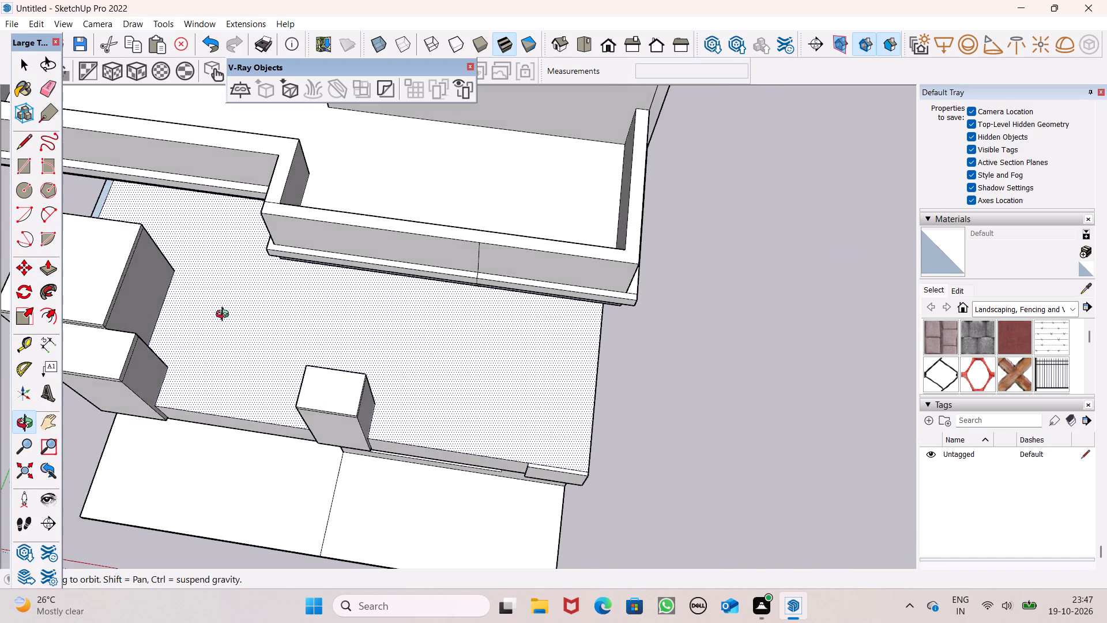
pyautogui.moveTo(225, 316); pyautogui.dragTo(224, 310, button='middle')
pyautogui.scroll(-4, 261, 276)
pyautogui.moveTo(251, 288); pyautogui.dragTo(582, 127, button='middle')
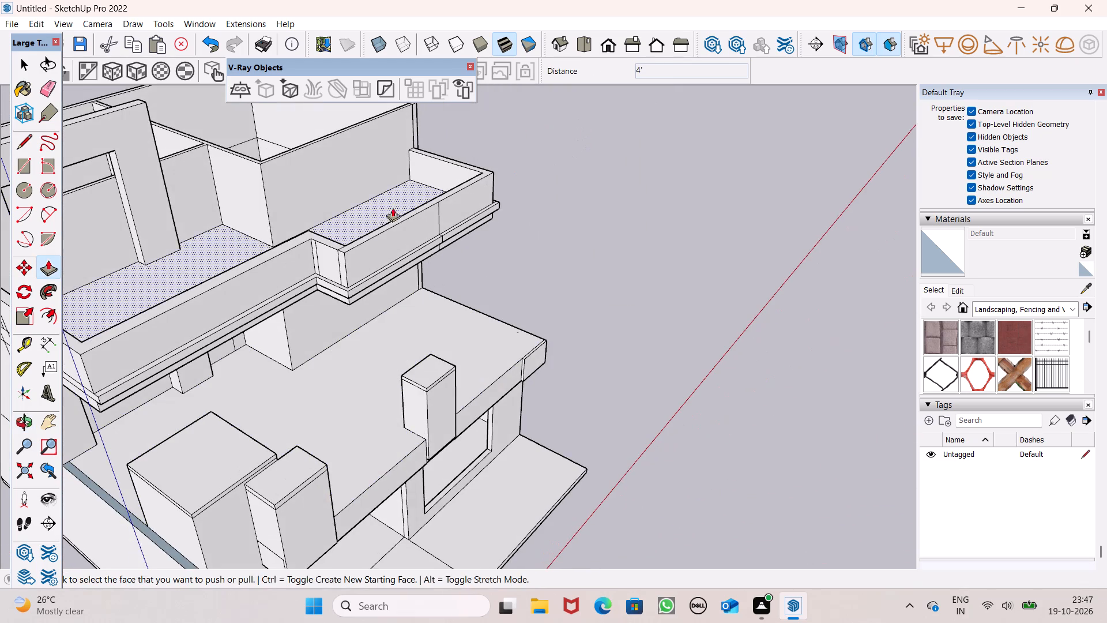
# Erase the leftover seam lines on the parapet's side face and top where the two raised sections meet at the step.
pyautogui.moveTo(381, 215); pyautogui.dragTo(444, 179, button='middle')
pyautogui.press('space')
pyautogui.click(53, 96)
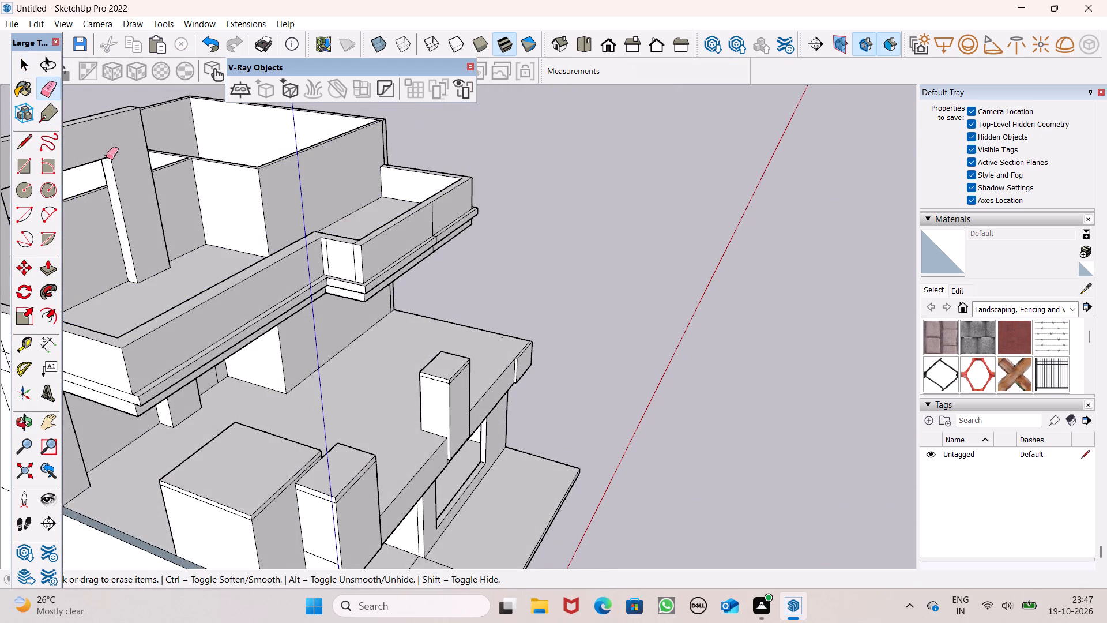
pyautogui.scroll(5, 364, 248)
pyautogui.moveTo(352, 267); pyautogui.dragTo(345, 268)
pyautogui.moveTo(326, 261); pyautogui.dragTo(313, 262)
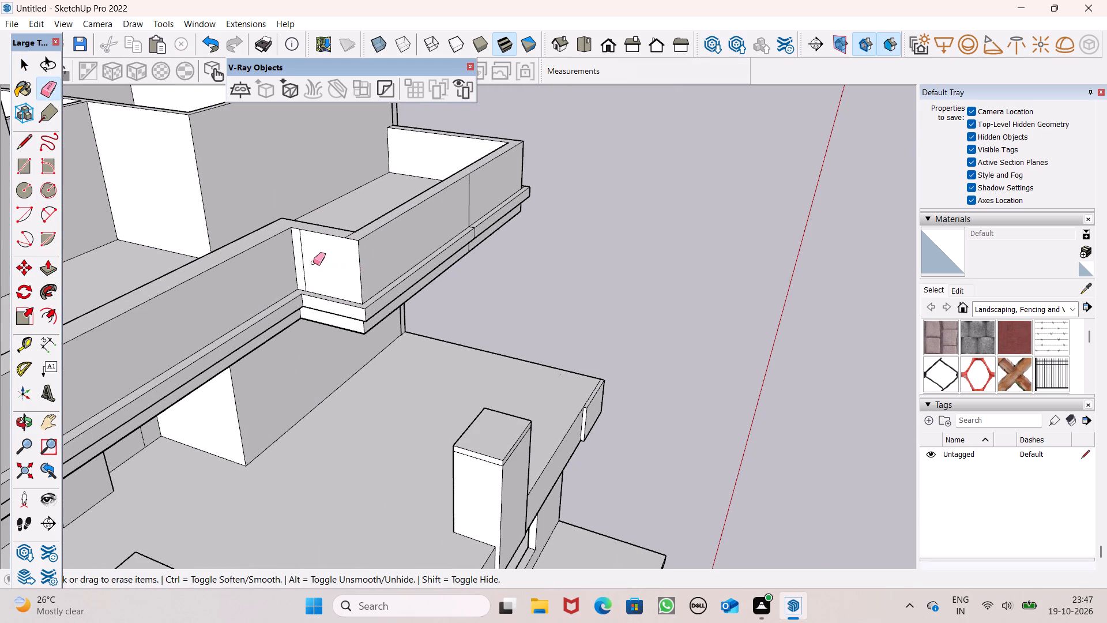
pyautogui.moveTo(313, 262); pyautogui.dragTo(296, 263)
pyautogui.hotkey('ctrl', 'z')
pyautogui.keyDown('ctrl'); pyautogui.scroll(4, 269, 257); pyautogui.keyUp('ctrl')
pyautogui.keyDown('ctrl'); pyautogui.doubleClick(314, 261); pyautogui.keyUp('ctrl')
pyautogui.moveTo(376, 259); pyautogui.dragTo(366, 320, button='middle')
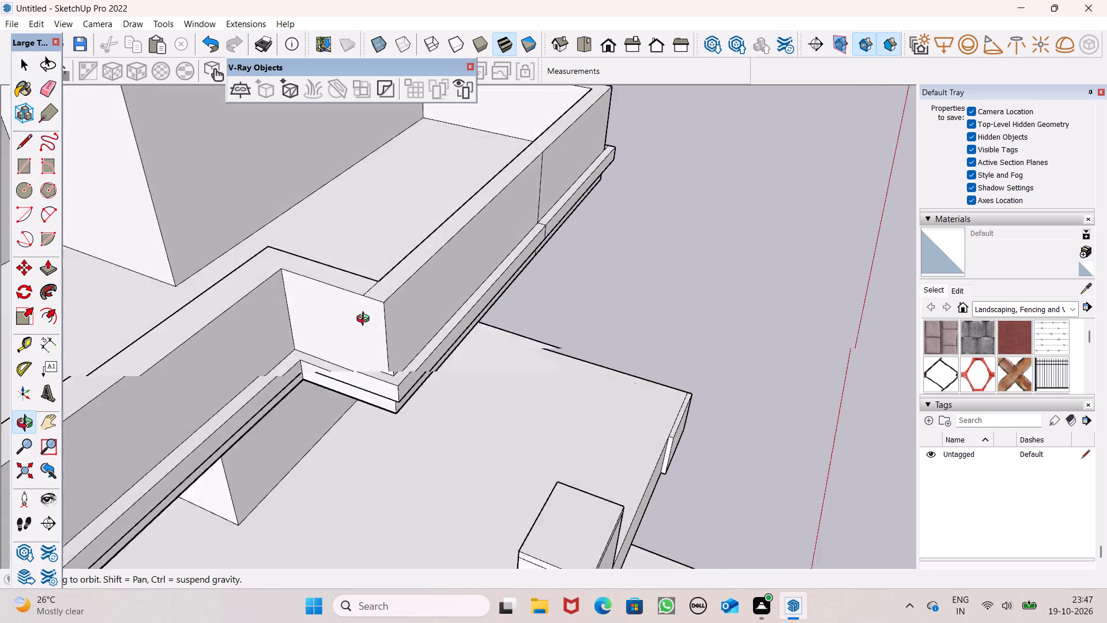
pyautogui.moveTo(366, 320); pyautogui.dragTo(360, 359, button='middle')
pyautogui.moveTo(368, 354); pyautogui.dragTo(360, 352)
# Examine the raised parapet along the projecting canopy front and the vertical seam on its outer face.
pyautogui.scroll(-3, 364, 346)
pyautogui.moveTo(458, 368); pyautogui.dragTo(235, 288, button='middle')
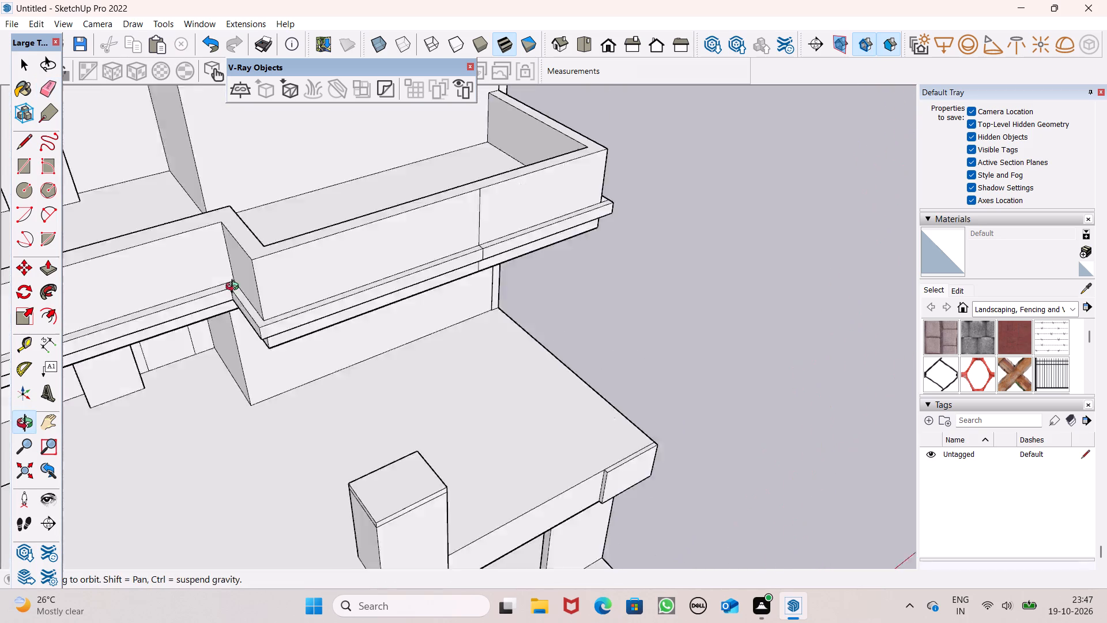
pyautogui.moveTo(235, 288); pyautogui.dragTo(166, 255, button='middle')
pyautogui.moveTo(427, 269); pyautogui.dragTo(394, 295, button='middle')
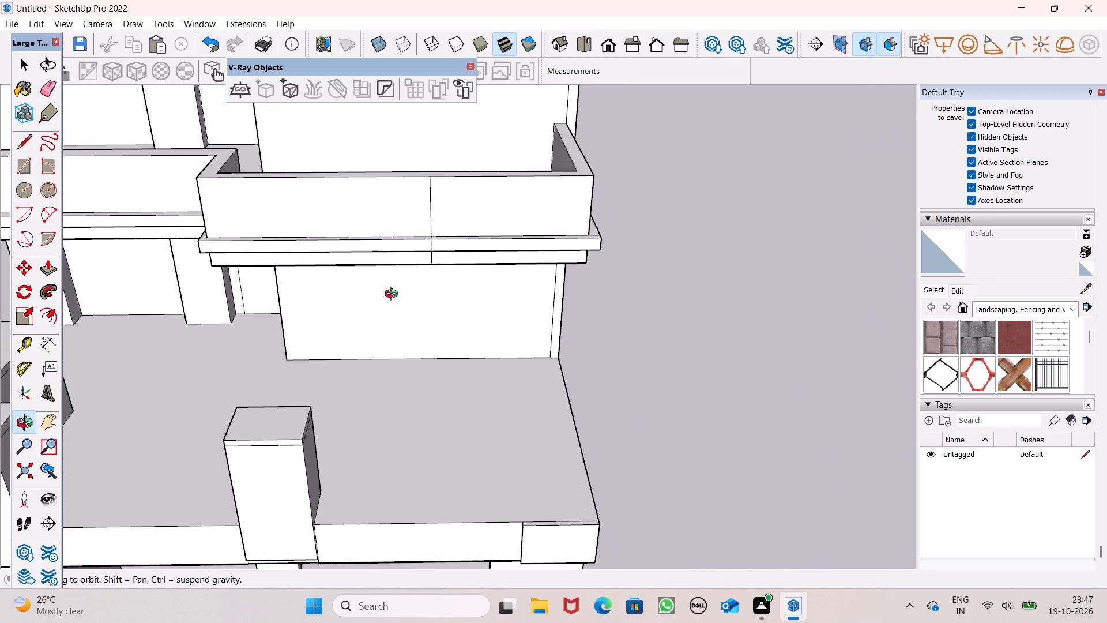
pyautogui.moveTo(394, 295); pyautogui.dragTo(374, 373, button='middle')
pyautogui.moveTo(412, 328); pyautogui.dragTo(379, 385, button='middle')
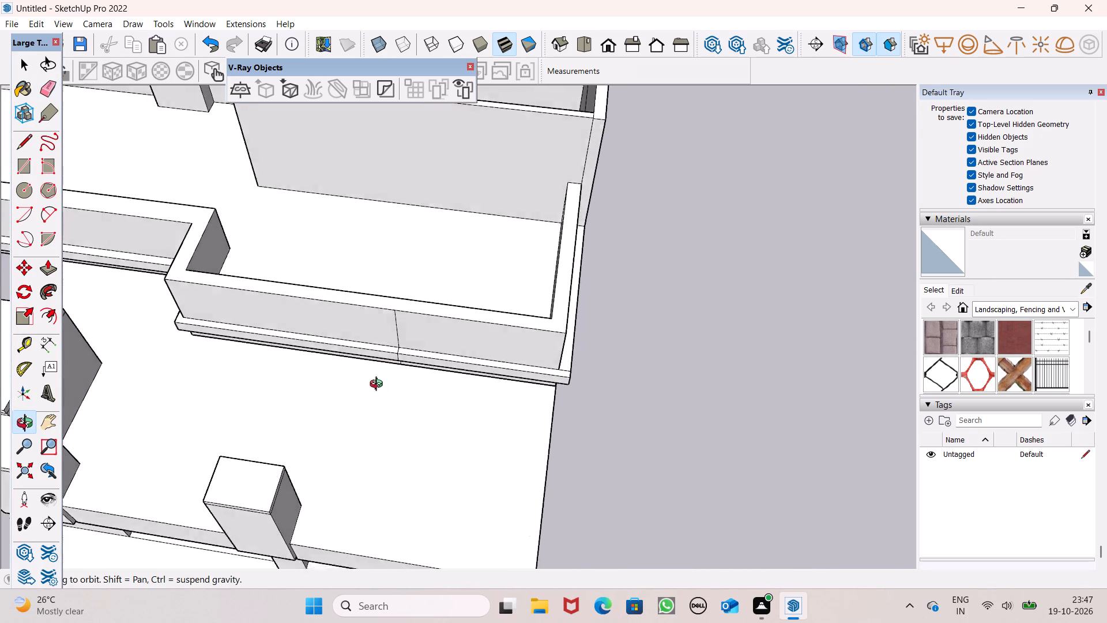
pyautogui.moveTo(379, 385); pyautogui.dragTo(397, 399, button='middle')
pyautogui.scroll(3, 420, 365)
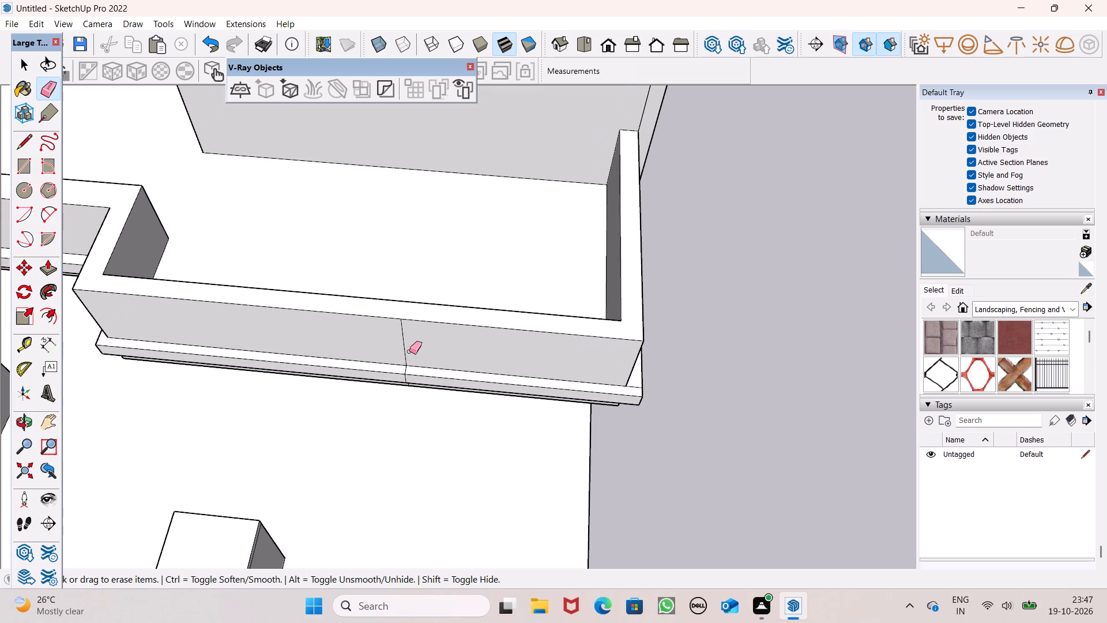
pyautogui.click(409, 351)
pyautogui.scroll(-4, 483, 339)
pyautogui.moveTo(511, 353); pyautogui.dragTo(512, 269, button='middle')
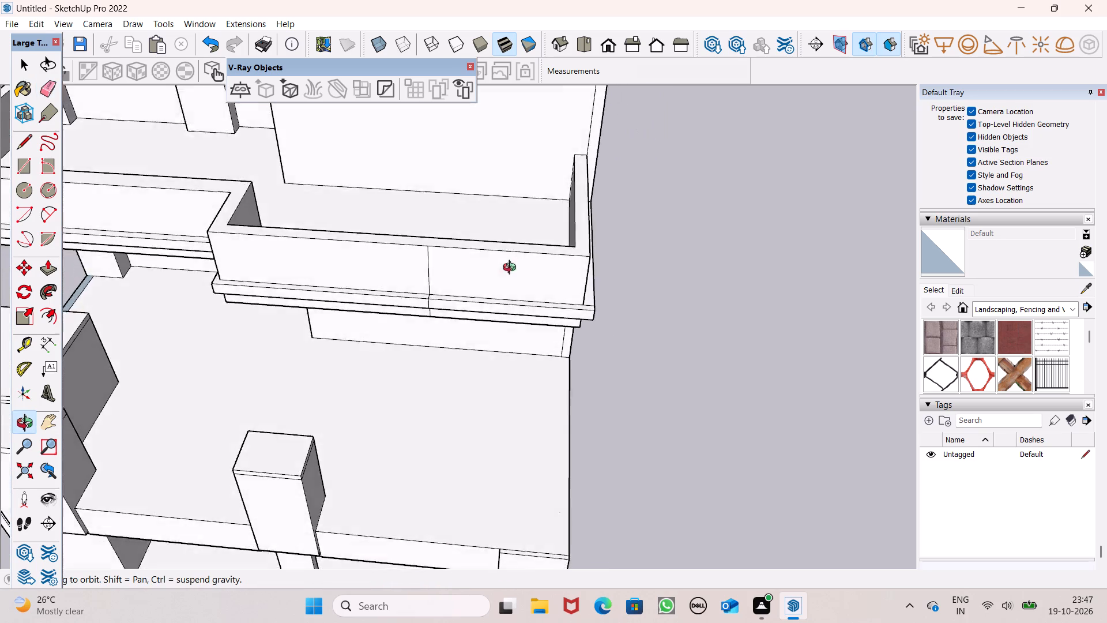
pyautogui.moveTo(512, 269); pyautogui.dragTo(552, 186, button='middle')
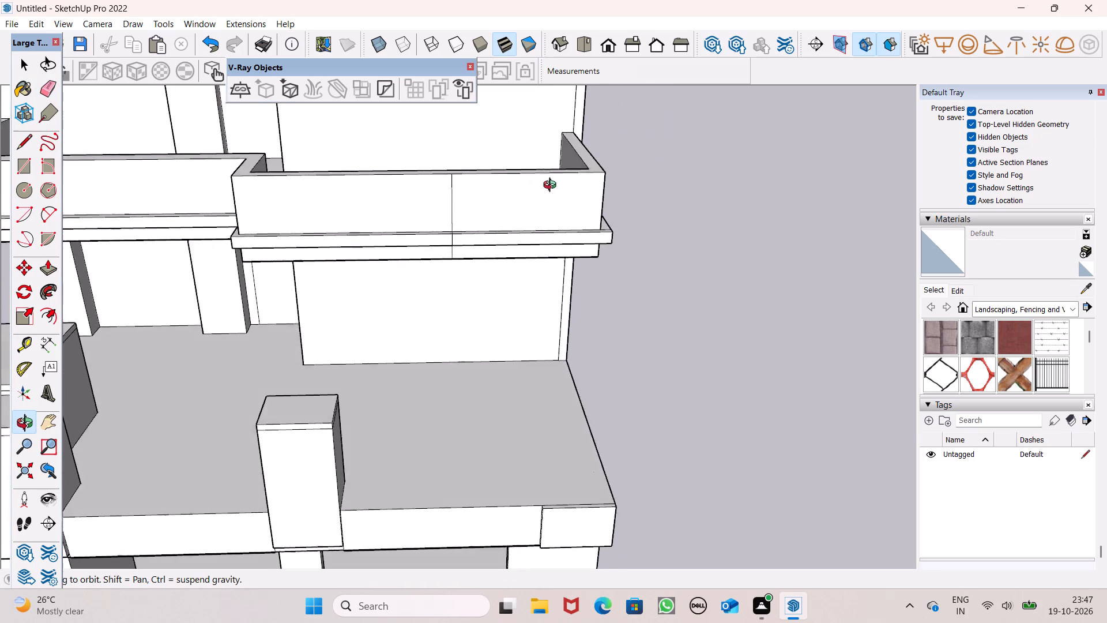
pyautogui.moveTo(552, 186); pyautogui.dragTo(507, 208, button='middle')
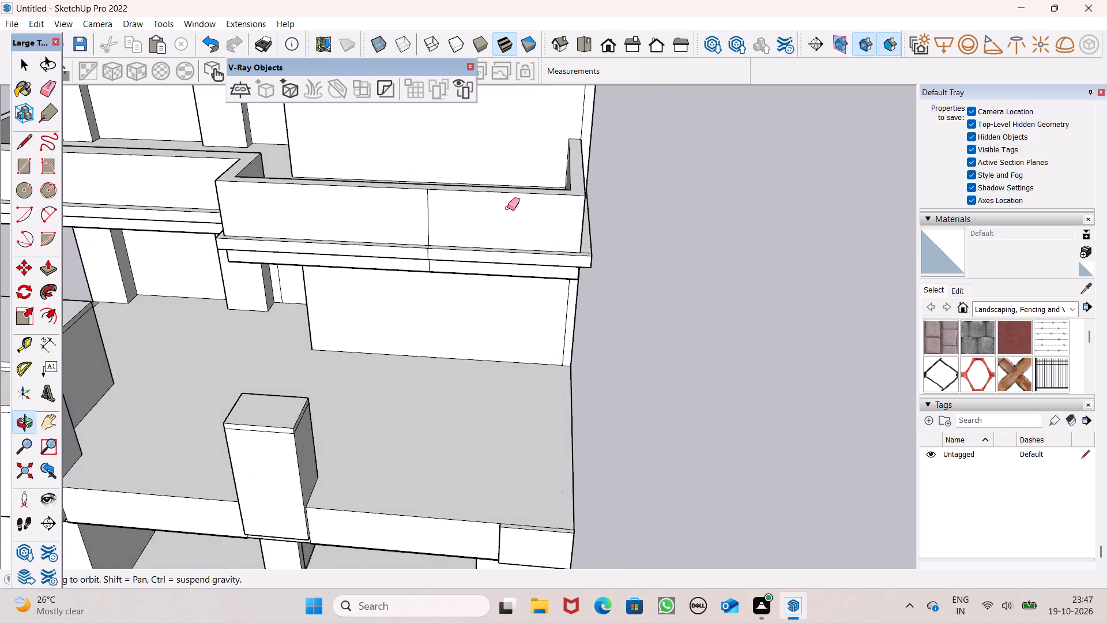
pyautogui.moveTo(507, 208); pyautogui.dragTo(509, 208, button='middle')
pyautogui.scroll(-4, 507, 207)
pyautogui.moveTo(519, 232); pyautogui.dragTo(402, 262, button='middle')
pyautogui.scroll(1, 400, 265)
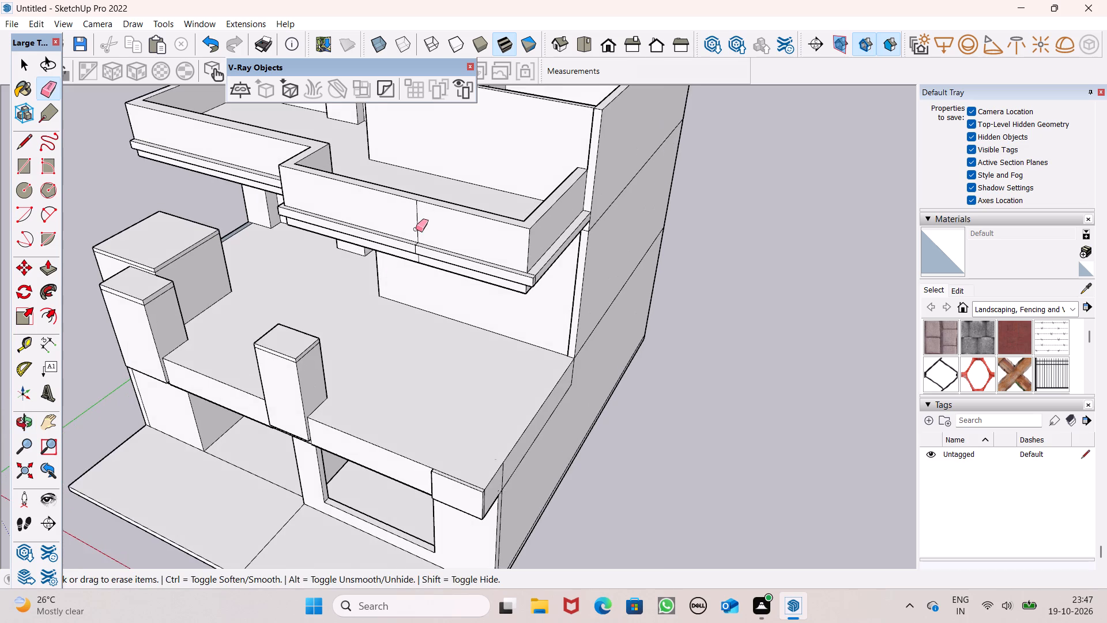
# Draw lines across the front parapet's top and down its inner face, continuing the vertical seam on its outer face.
pyautogui.scroll(-3, 416, 229)
pyautogui.moveTo(417, 228); pyautogui.dragTo(329, 385, button='middle')
pyautogui.scroll(5, 368, 334)
pyautogui.moveTo(398, 334); pyautogui.dragTo(283, 374, button='middle')
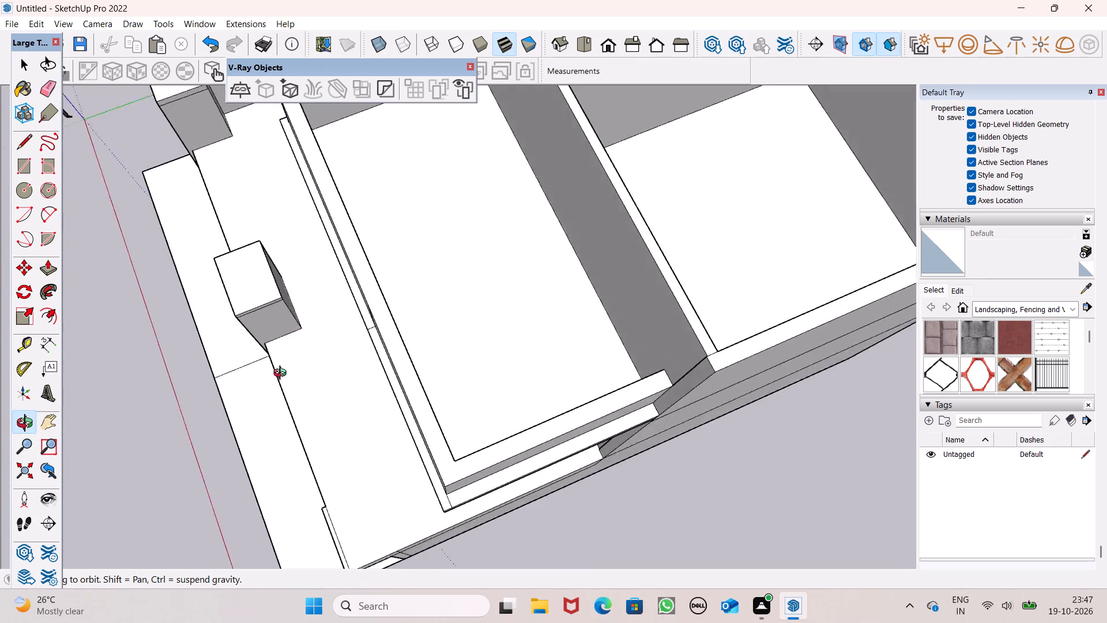
pyautogui.moveTo(283, 374); pyautogui.dragTo(82, 352, button='middle')
pyautogui.click(30, 141)
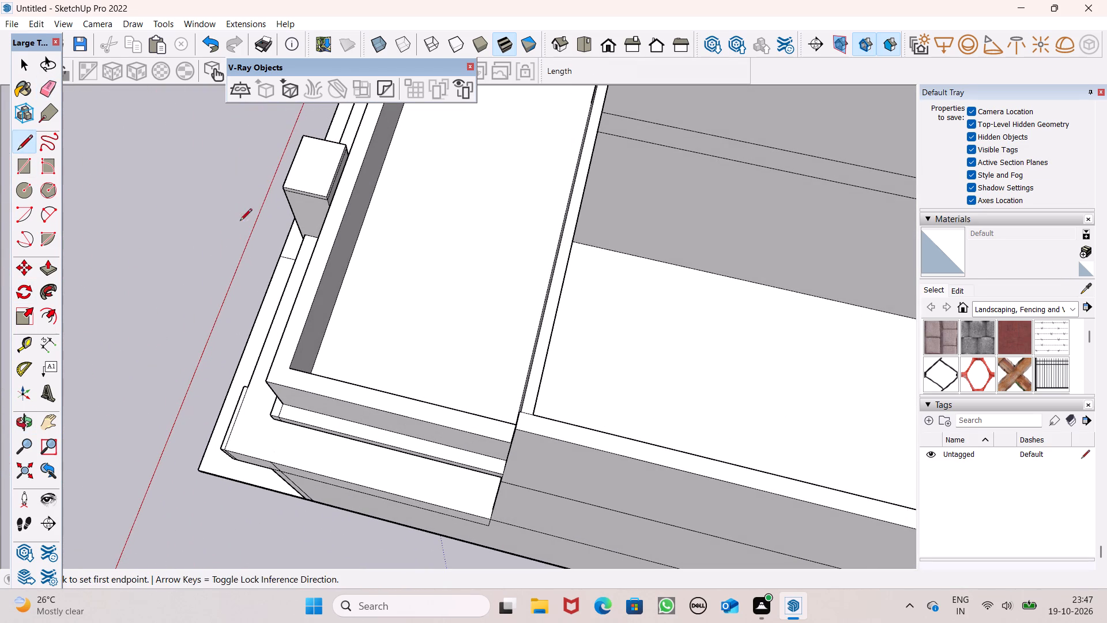
pyautogui.moveTo(246, 228); pyautogui.dragTo(516, 186, button='middle')
pyautogui.click(389, 238)
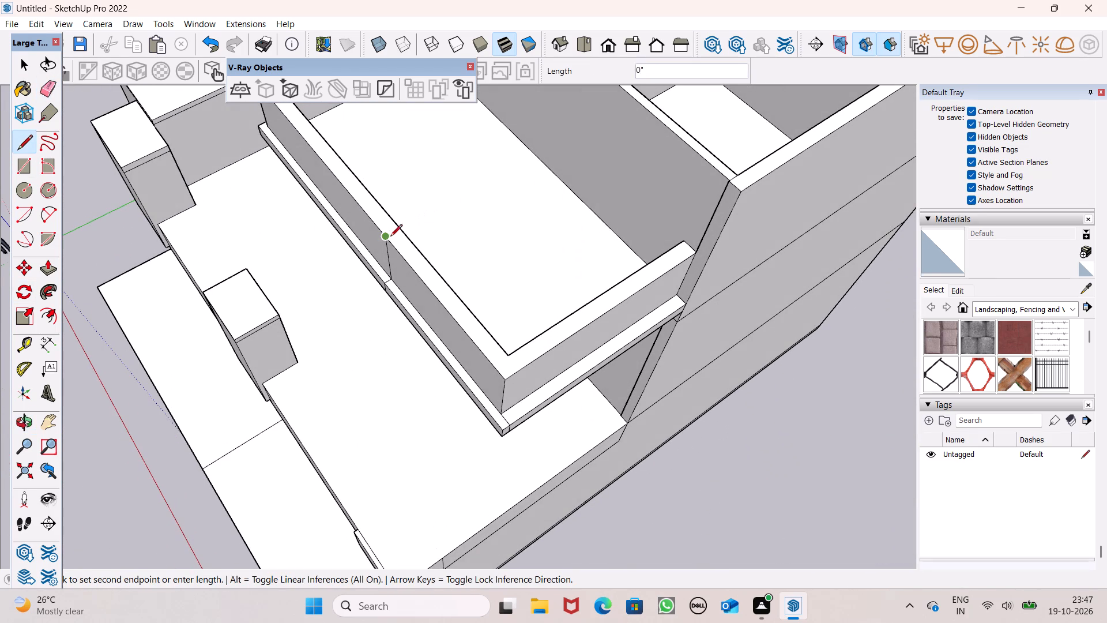
pyautogui.click(399, 226)
pyautogui.moveTo(403, 257); pyautogui.dragTo(341, 300, button='middle')
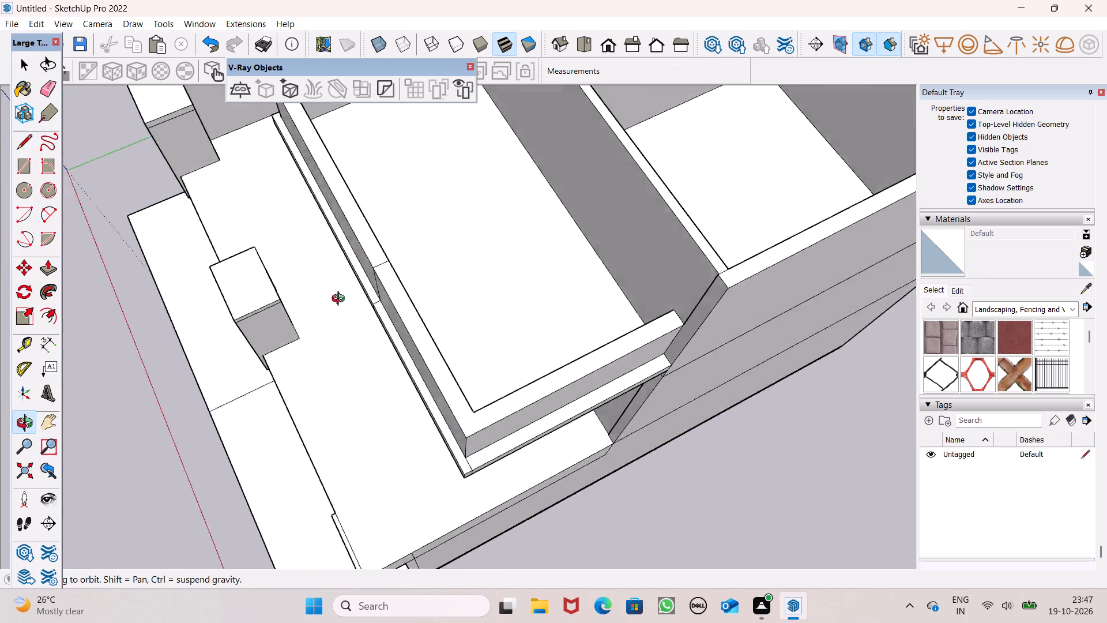
pyautogui.moveTo(341, 300); pyautogui.dragTo(49, 267, button='middle')
pyautogui.click(368, 165)
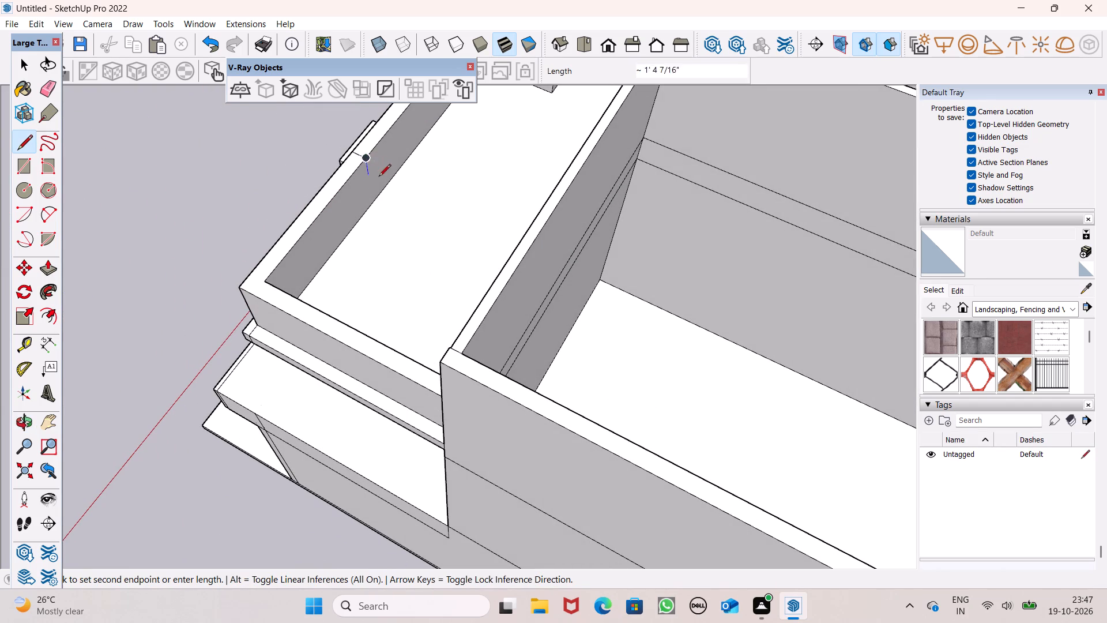
pyautogui.click(377, 204)
pyautogui.click(372, 205)
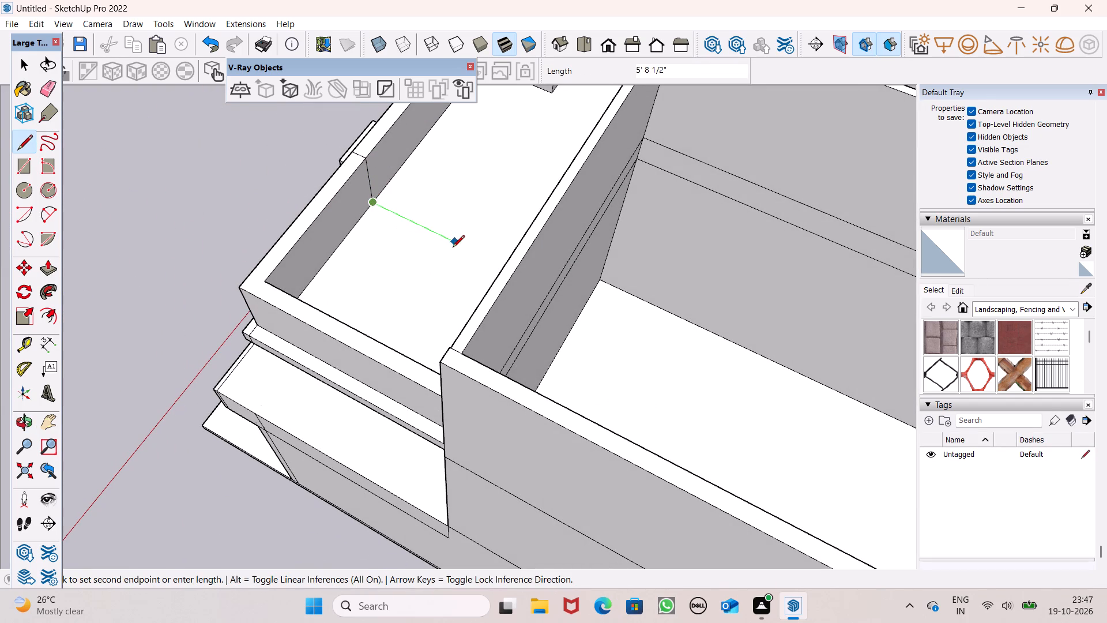
# Draw a line about 11' 6" long across the canopy floor from the foot of the parapet split to the house wall.
pyautogui.moveTo(453, 248); pyautogui.dragTo(597, 284, button='middle')
pyautogui.scroll(1, 596, 284)
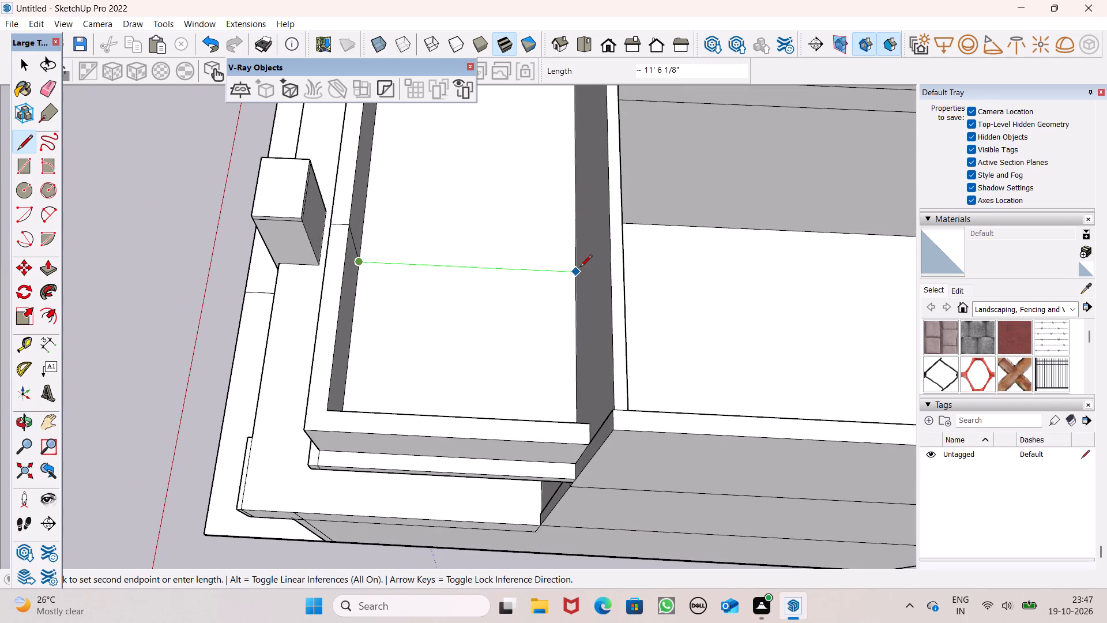
pyautogui.click(580, 268)
# Push/Pull the outer face of the front parapet's end section, beyond the split, inward through the parapet's thickness.
pyautogui.moveTo(412, 290); pyautogui.dragTo(609, 247, button='middle')
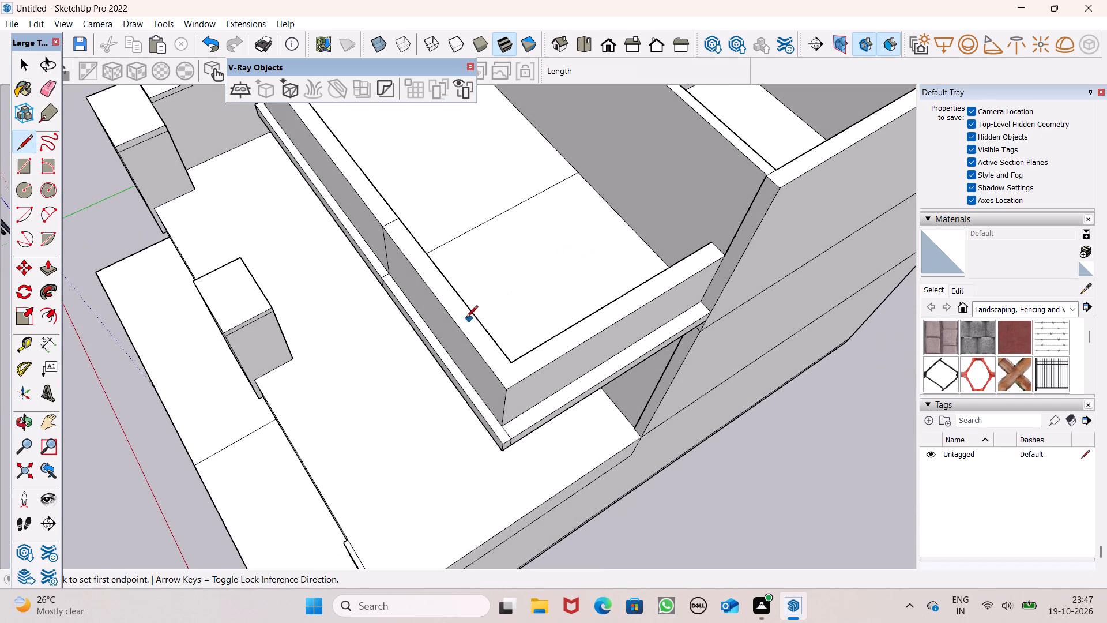
pyautogui.moveTo(449, 336); pyautogui.dragTo(635, 247, button='middle')
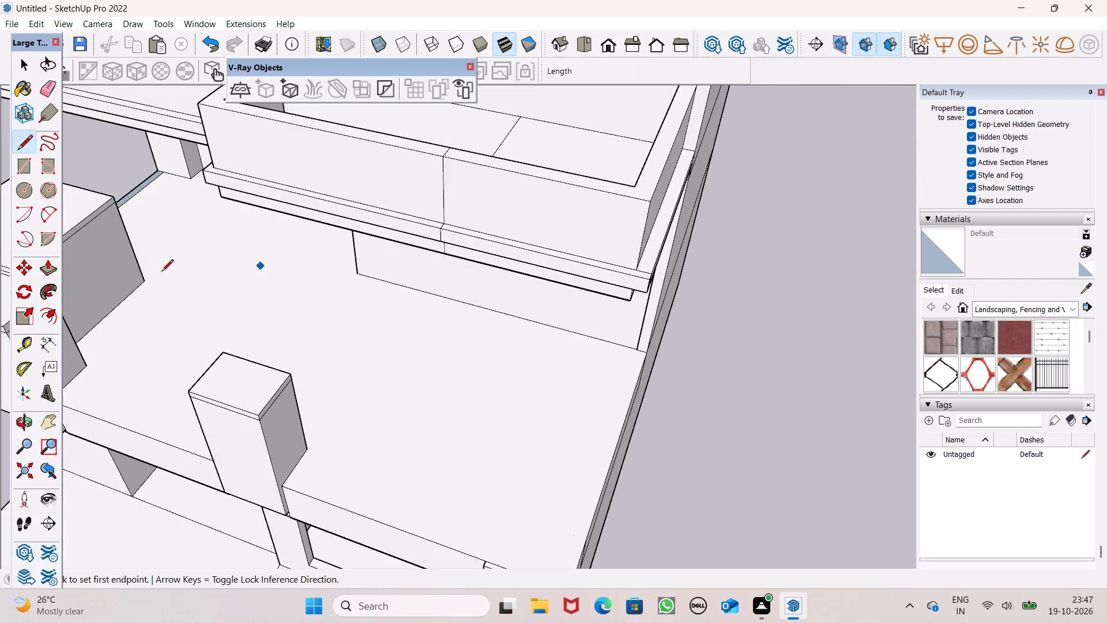
pyautogui.click(42, 271)
pyautogui.moveTo(407, 275); pyautogui.dragTo(382, 437, button='middle')
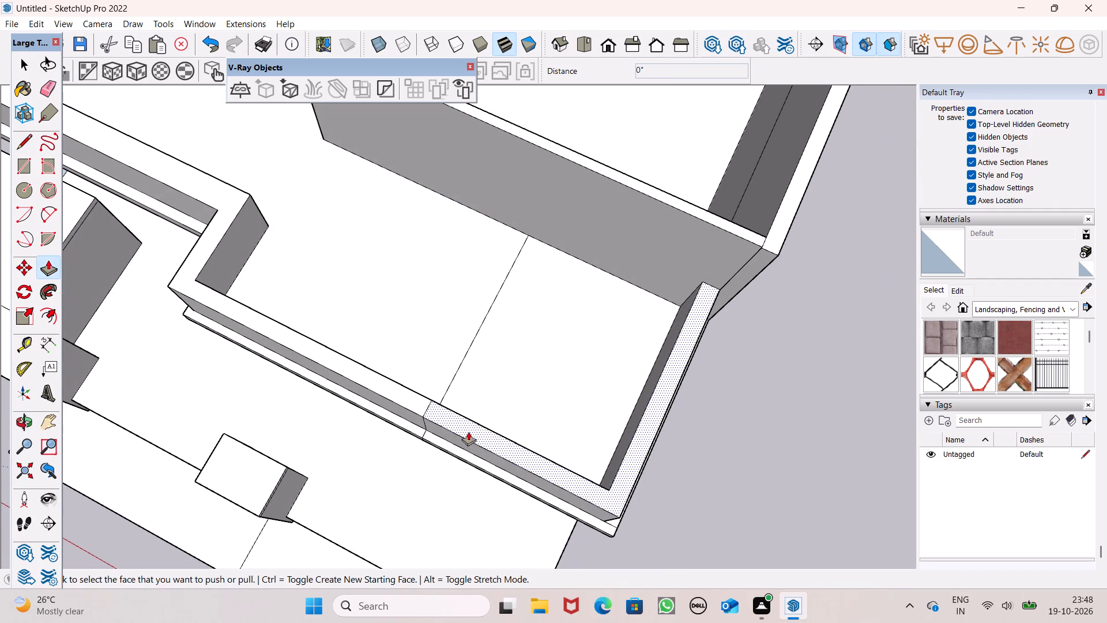
pyautogui.moveTo(455, 442); pyautogui.dragTo(486, 422)
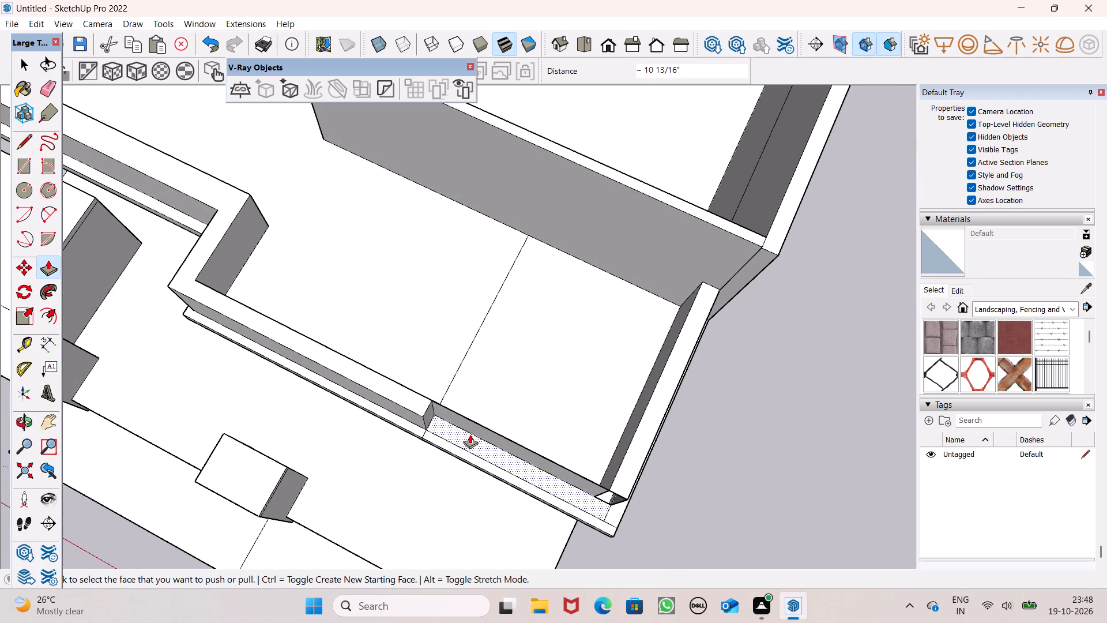
pyautogui.hotkey('ctrl', 'z')
pyautogui.moveTo(465, 442); pyautogui.dragTo(488, 430)
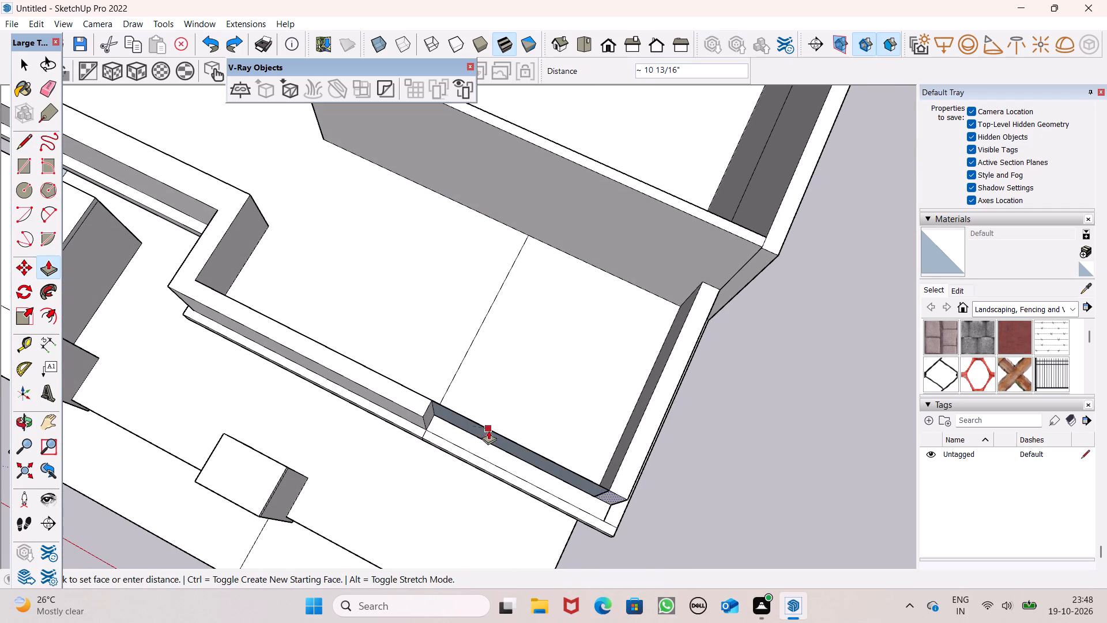
pyautogui.moveTo(488, 430); pyautogui.dragTo(496, 424)
pyautogui.moveTo(499, 437); pyautogui.dragTo(504, 434)
pyautogui.moveTo(500, 449); pyautogui.dragTo(525, 358, button='middle')
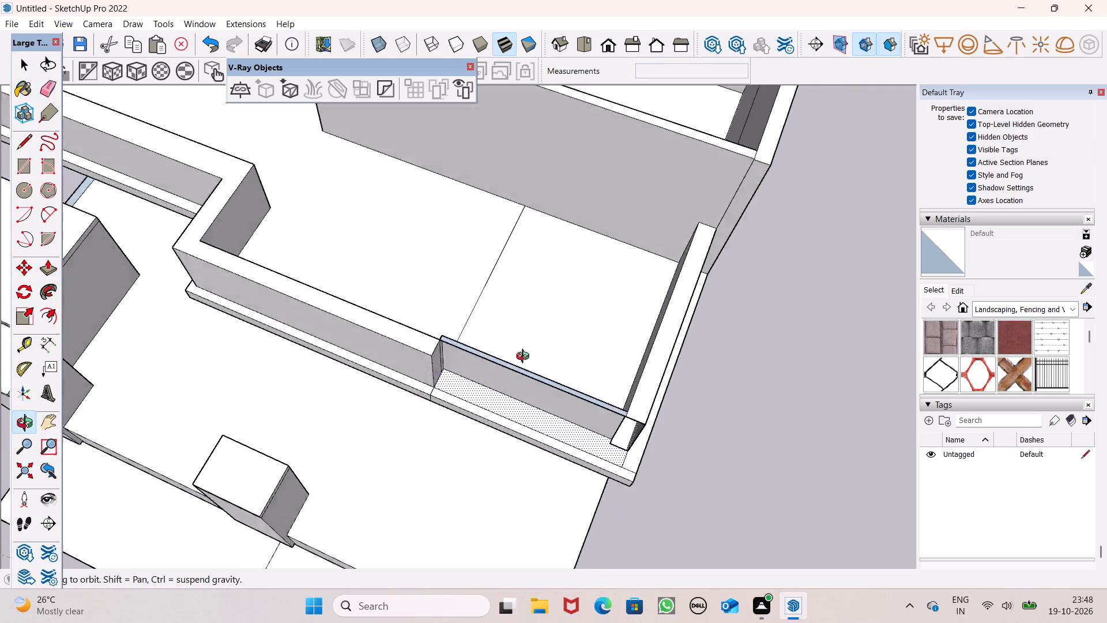
pyautogui.moveTo(525, 358); pyautogui.dragTo(560, 258, button='middle')
pyautogui.hotkey('ctrl', 'z')
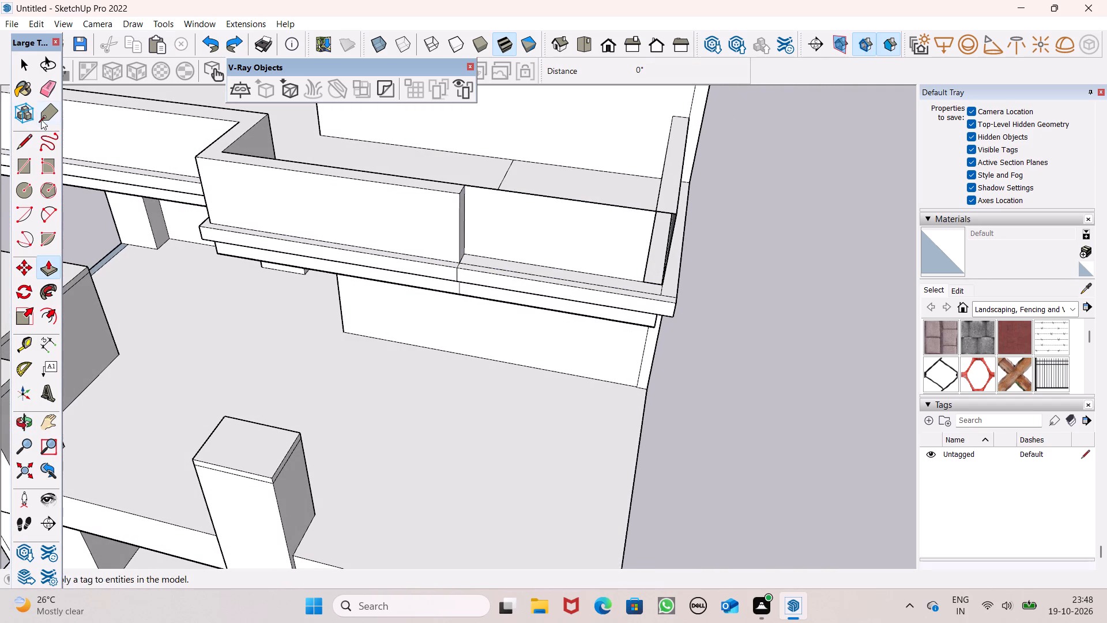
# Erase the remaining edges of the front parapet's end section and of the parapet on the canopy's far side.
pyautogui.click(48, 90)
pyautogui.click(522, 193)
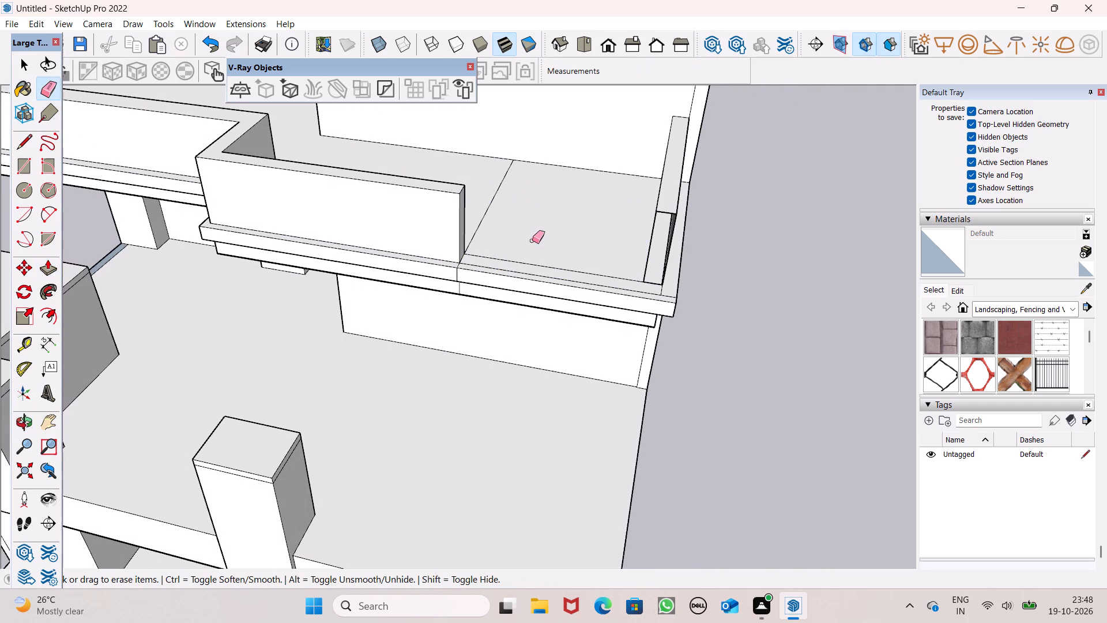
pyautogui.moveTo(522, 273); pyautogui.dragTo(509, 283, button='middle')
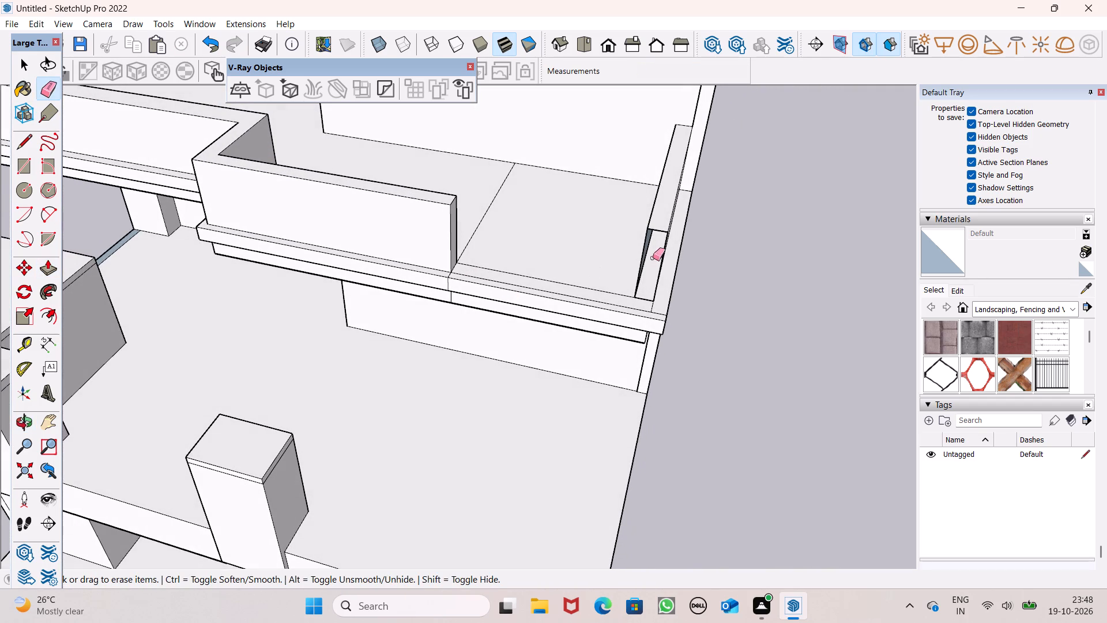
pyautogui.moveTo(666, 238); pyautogui.dragTo(658, 235)
pyautogui.click(657, 234)
pyautogui.moveTo(654, 232); pyautogui.dragTo(646, 231)
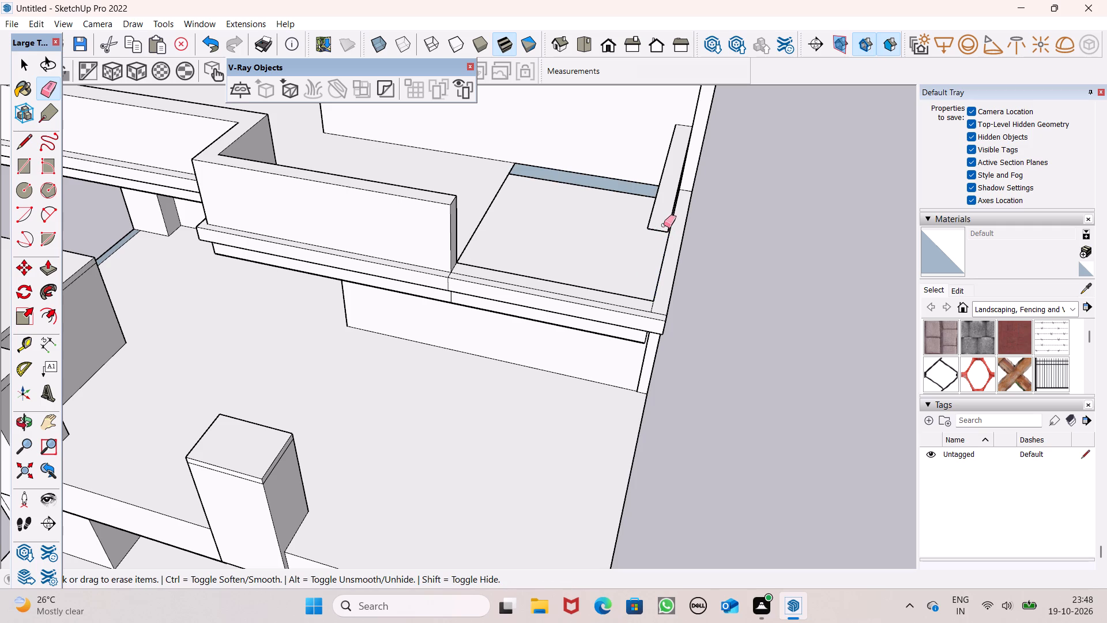
pyautogui.click(664, 225)
pyautogui.moveTo(655, 213); pyautogui.dragTo(649, 216)
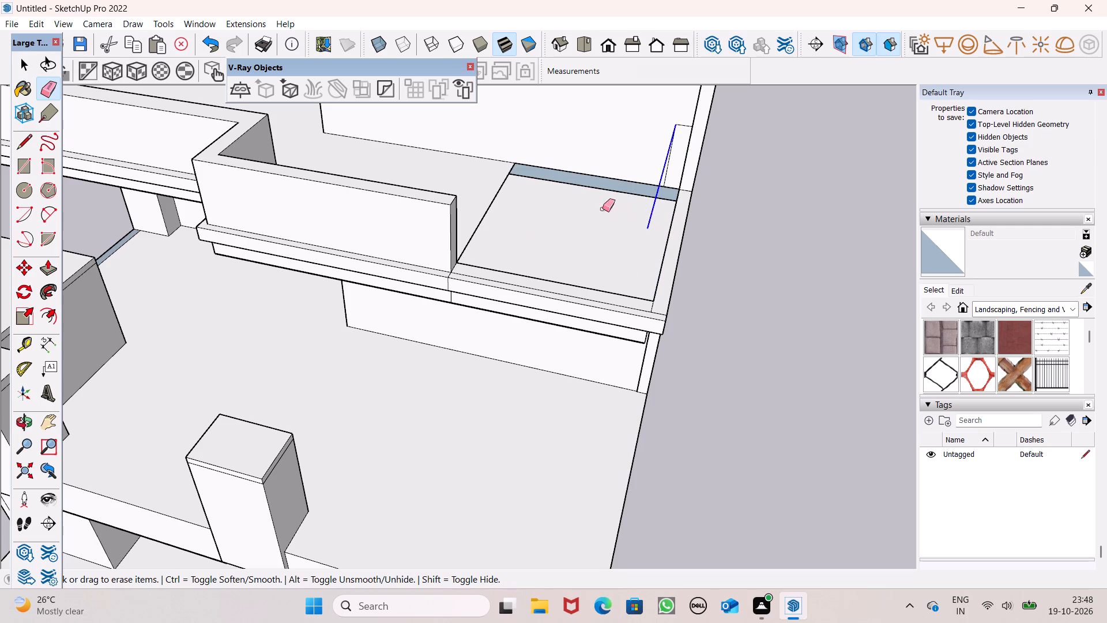
# Erase the short vertical seam lines on the canopy's upper and lower front borders below the parapet's cut end.
pyautogui.moveTo(555, 267); pyautogui.dragTo(456, 109, button='middle')
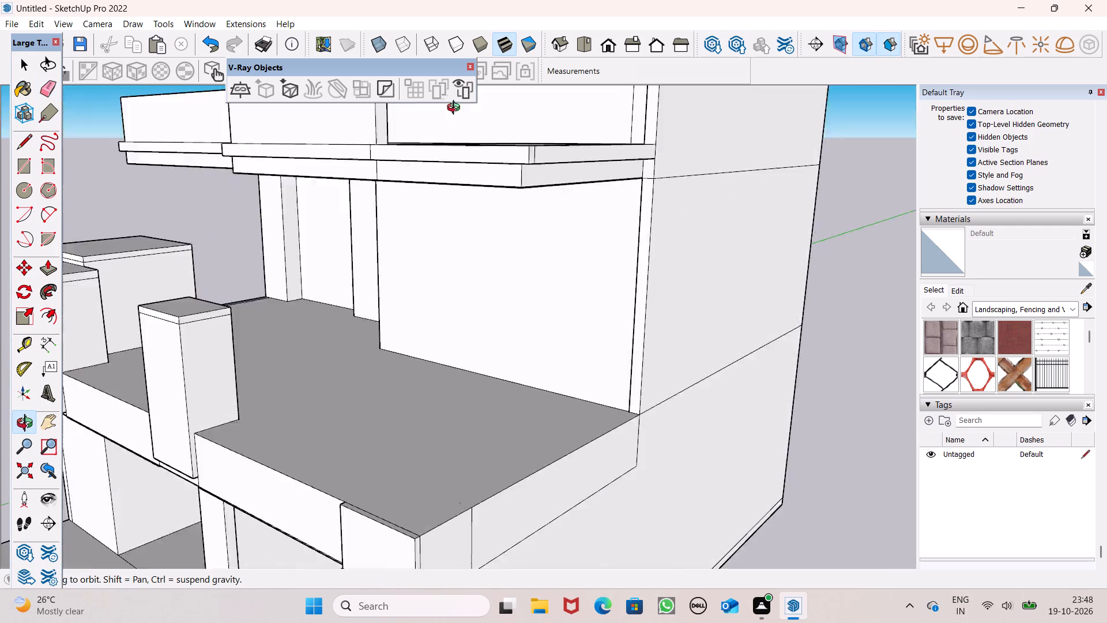
pyautogui.moveTo(456, 109); pyautogui.dragTo(563, 178, button='middle')
pyautogui.click(458, 198)
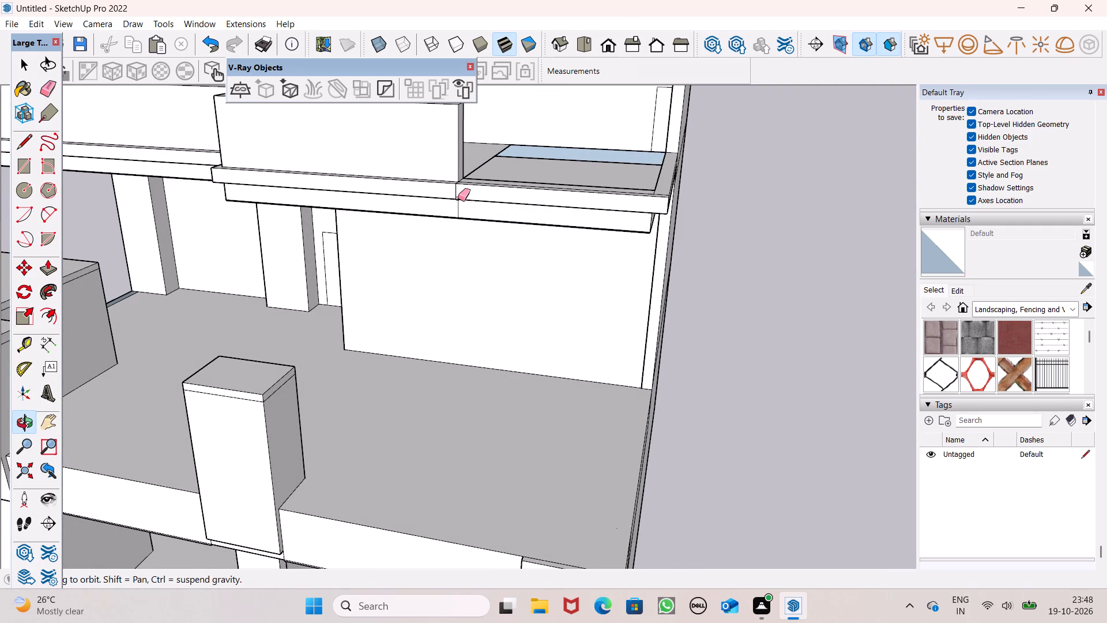
pyautogui.click(455, 194)
pyautogui.click(454, 213)
pyautogui.moveTo(465, 209); pyautogui.dragTo(456, 205)
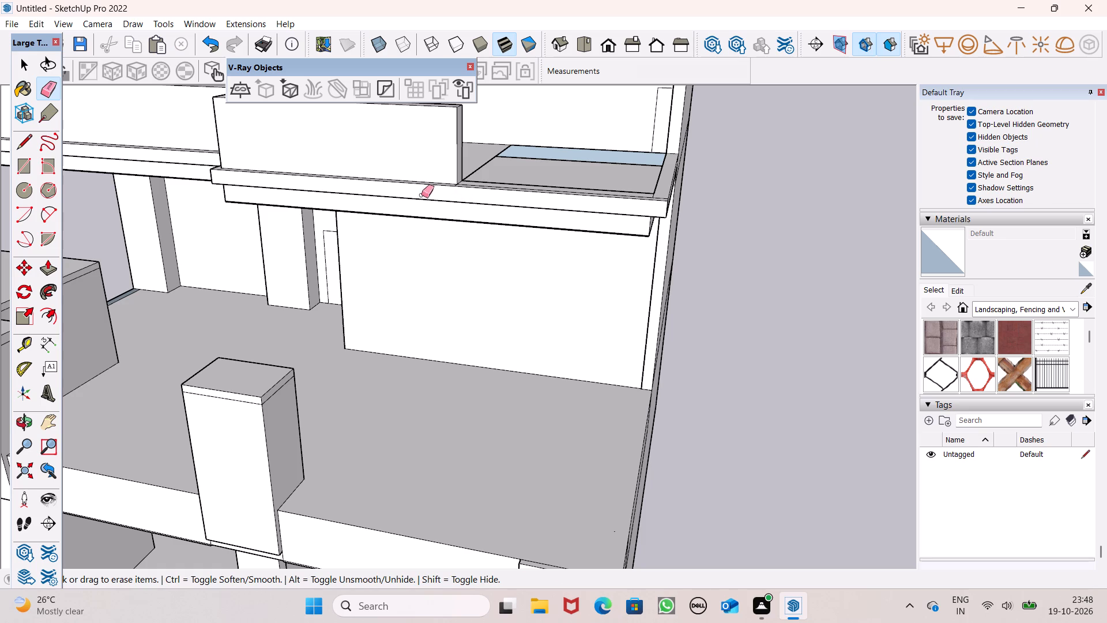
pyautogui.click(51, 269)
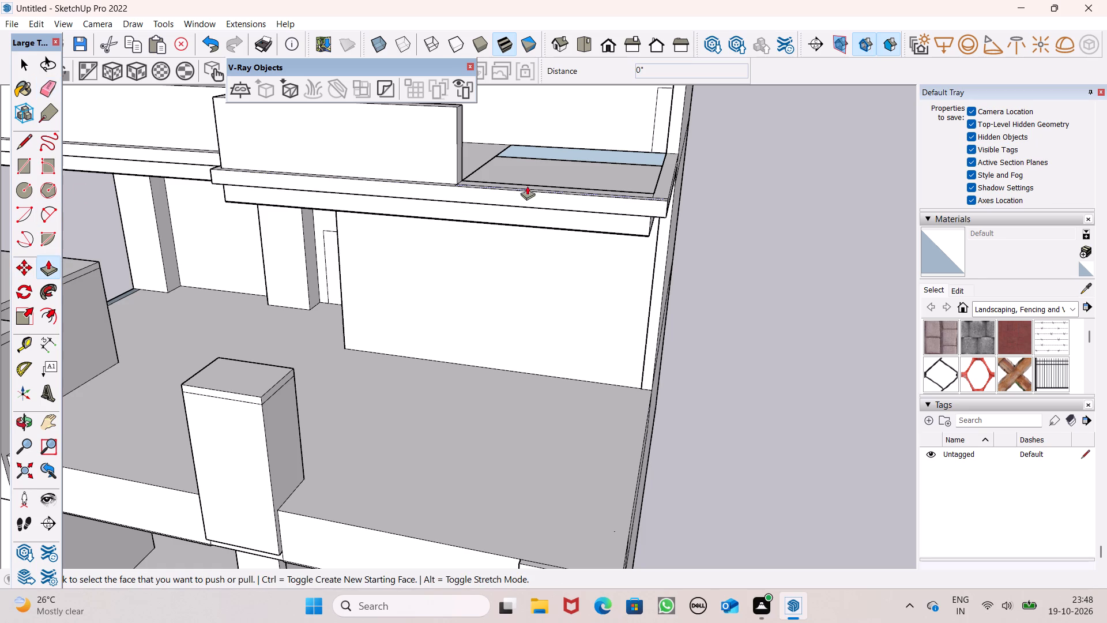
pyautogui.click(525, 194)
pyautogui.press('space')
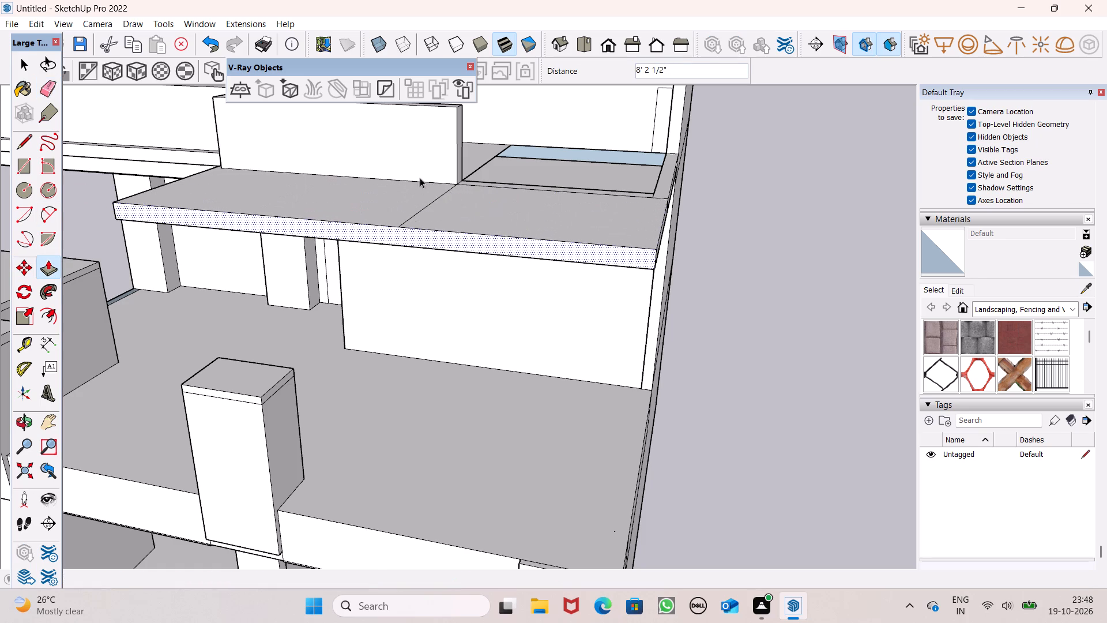
# Draw a 10" vertical line down the canopy's upper front border at the parapet's cut end.
pyautogui.click(31, 134)
pyautogui.moveTo(315, 185); pyautogui.dragTo(379, 164, button='middle')
pyautogui.scroll(1, 372, 170)
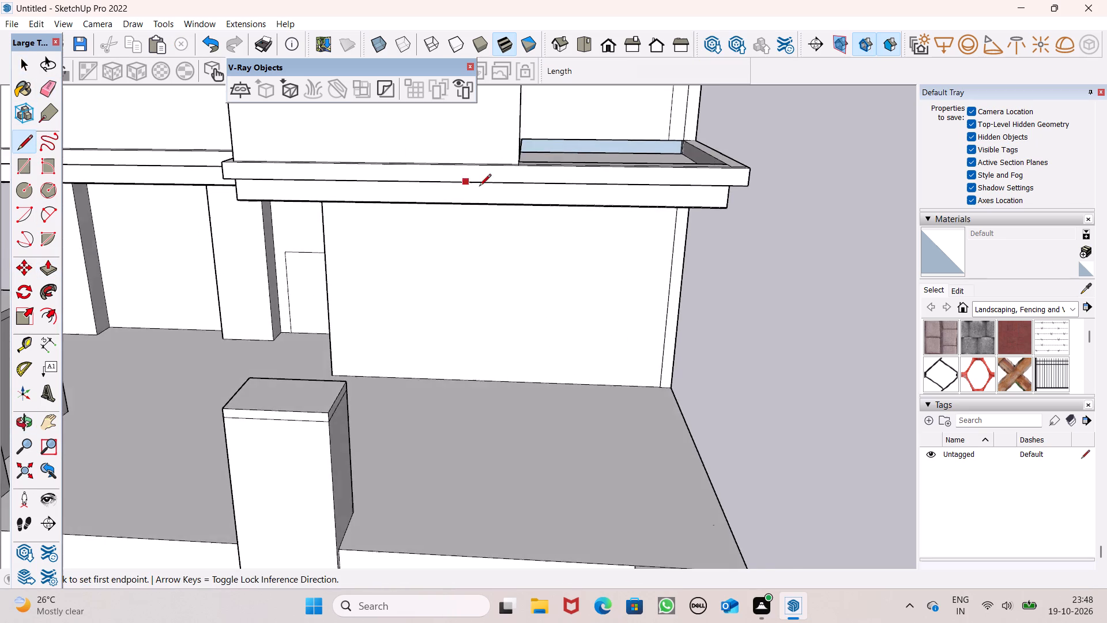
pyautogui.scroll(6, 503, 194)
pyautogui.click(533, 144)
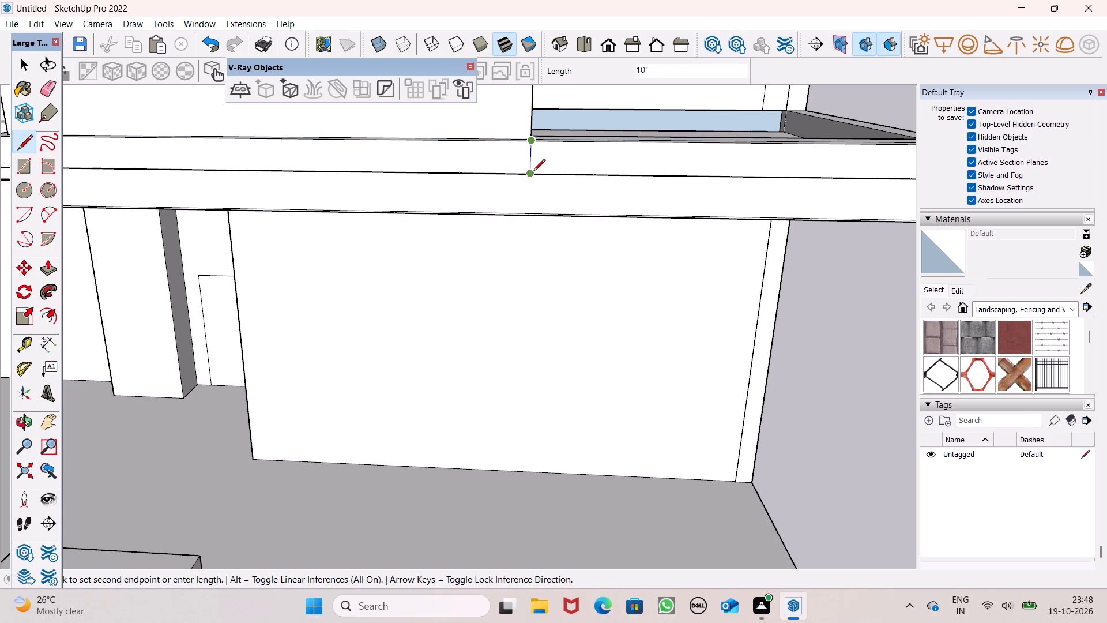
pyautogui.click(533, 172)
# Draw a vertical line down the canopy's lower front border at the parapet's cut end.
pyautogui.moveTo(533, 185); pyautogui.dragTo(541, 96, button='middle')
pyautogui.scroll(-6, 517, 209)
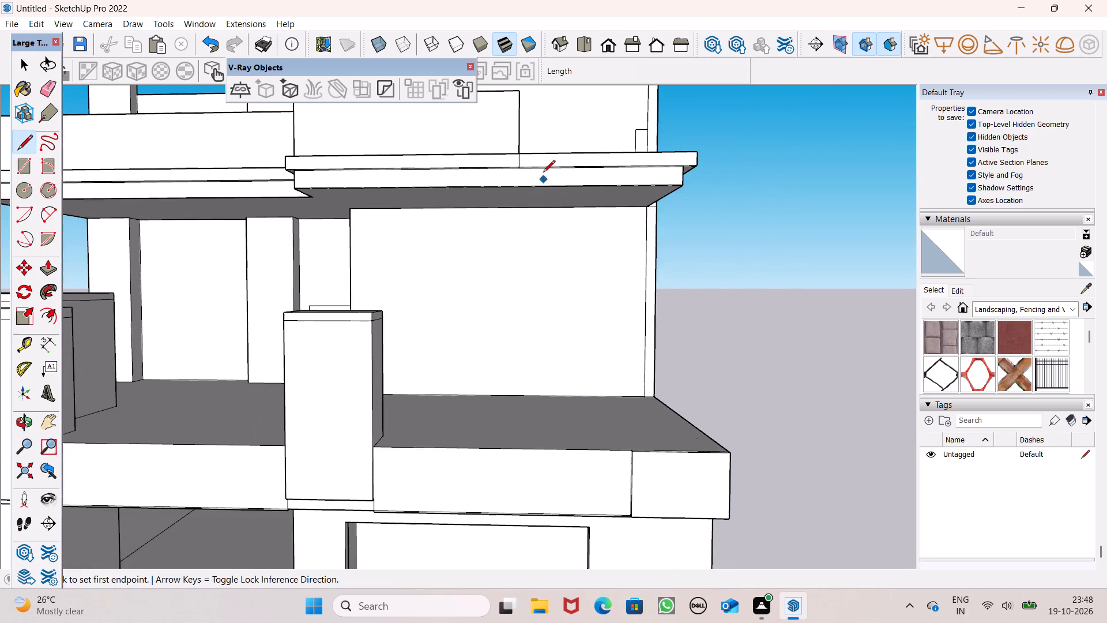
pyautogui.scroll(6, 543, 166)
pyautogui.scroll(7, 475, 172)
pyautogui.moveTo(530, 170); pyautogui.dragTo(544, 108, button='middle')
pyautogui.scroll(4, 544, 108)
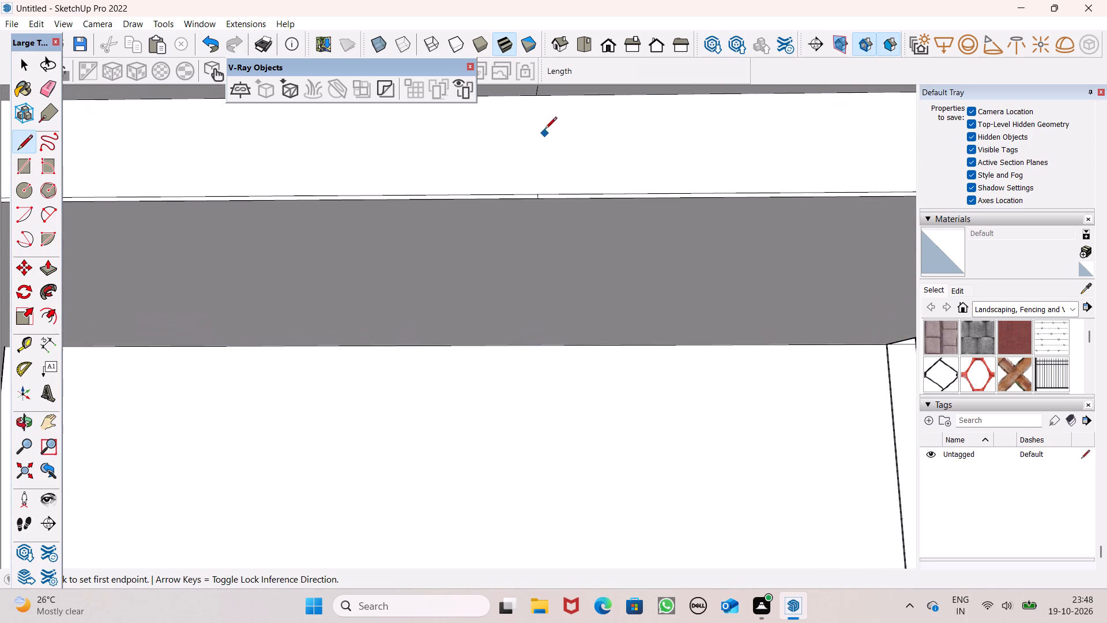
pyautogui.scroll(1, 545, 130)
pyautogui.click(532, 97)
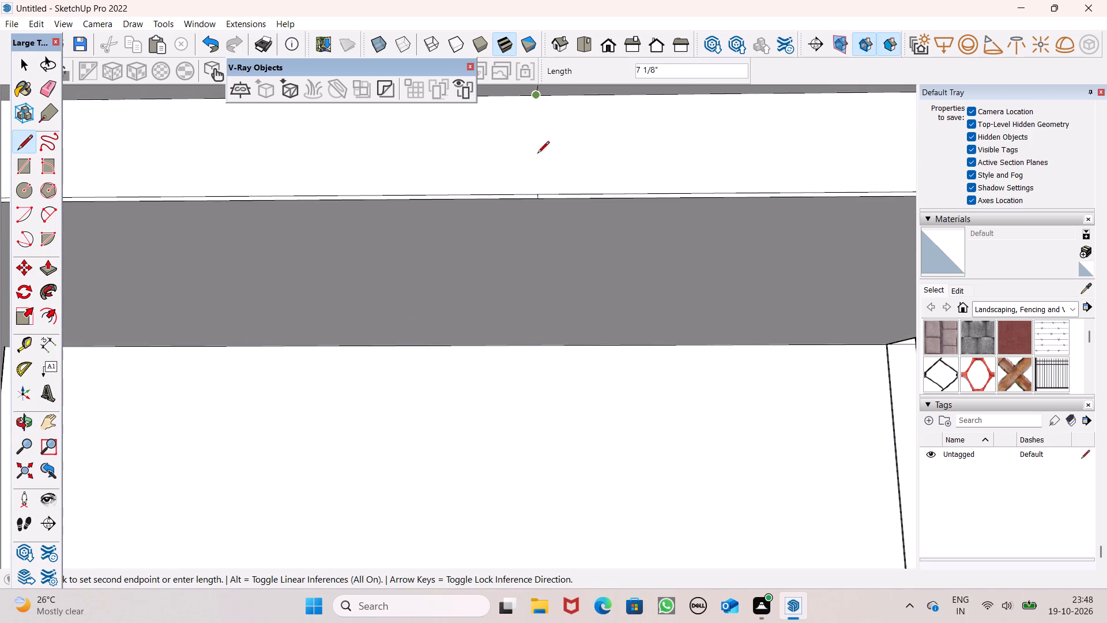
pyautogui.click(543, 197)
# Push/Pull the end section of the canopy's lower front border, beyond the new line, inward through its thickness.
pyautogui.scroll(-13, 376, 296)
pyautogui.moveTo(454, 413); pyautogui.dragTo(431, 461, button='middle')
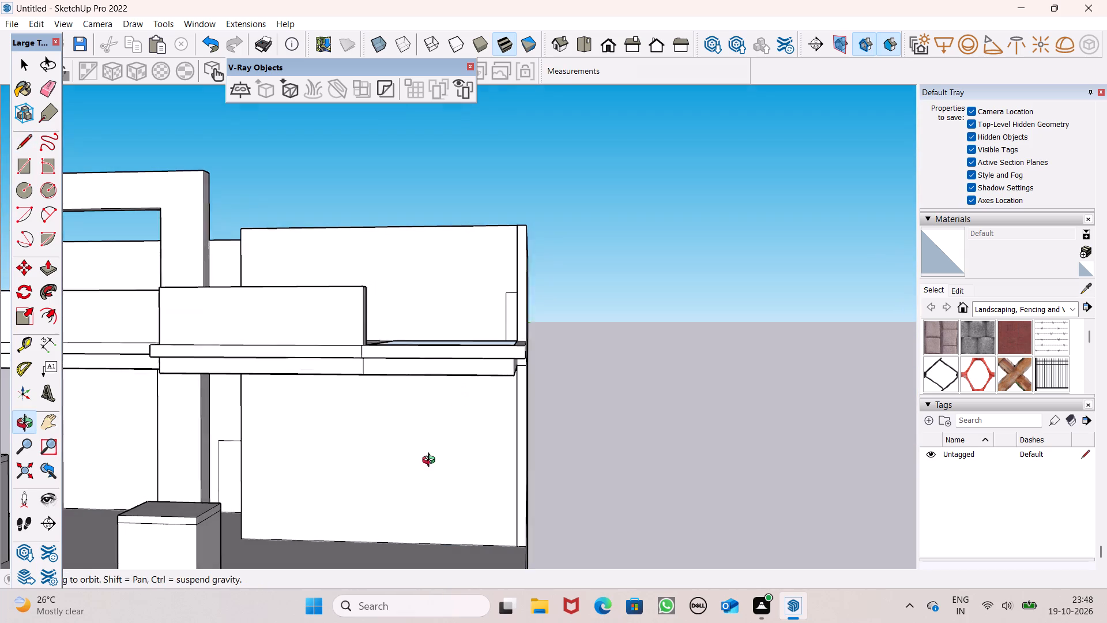
pyautogui.moveTo(431, 461); pyautogui.dragTo(429, 459, button='middle')
pyautogui.press('space')
pyautogui.click(43, 272)
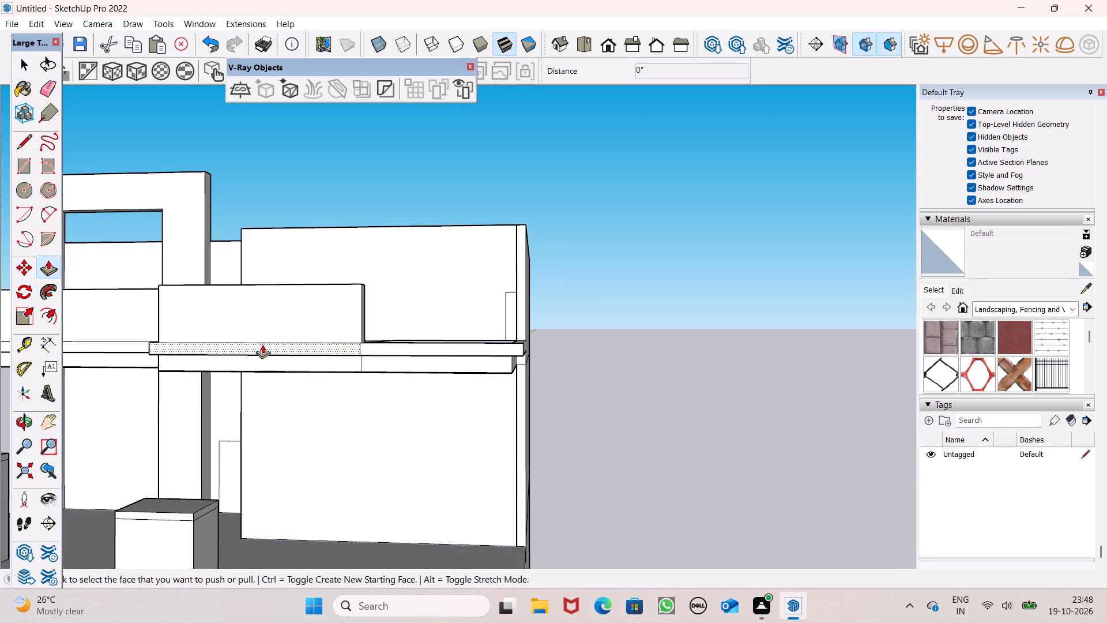
pyautogui.moveTo(400, 362); pyautogui.dragTo(515, 372)
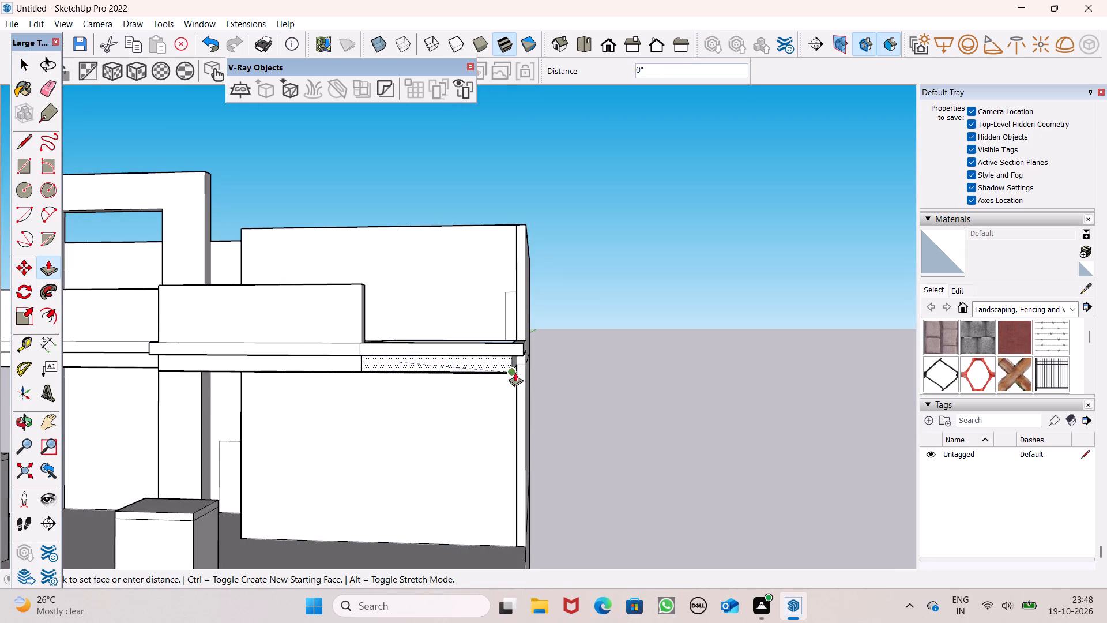
pyautogui.moveTo(515, 372); pyautogui.dragTo(520, 367)
# Push/Pull the end section of the canopy's upper front border 5 9/16" inward.
pyautogui.moveTo(505, 391); pyautogui.dragTo(337, 374, button='middle')
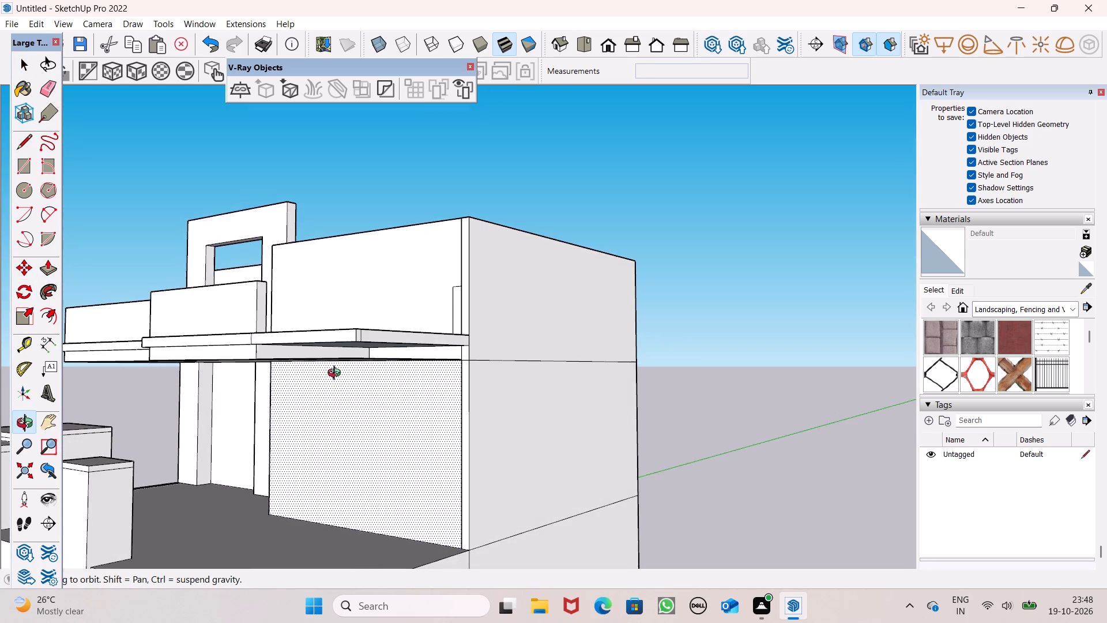
pyautogui.moveTo(337, 374); pyautogui.dragTo(337, 369, button='middle')
pyautogui.moveTo(366, 371); pyautogui.dragTo(361, 401, button='middle')
pyautogui.moveTo(332, 367); pyautogui.dragTo(335, 367)
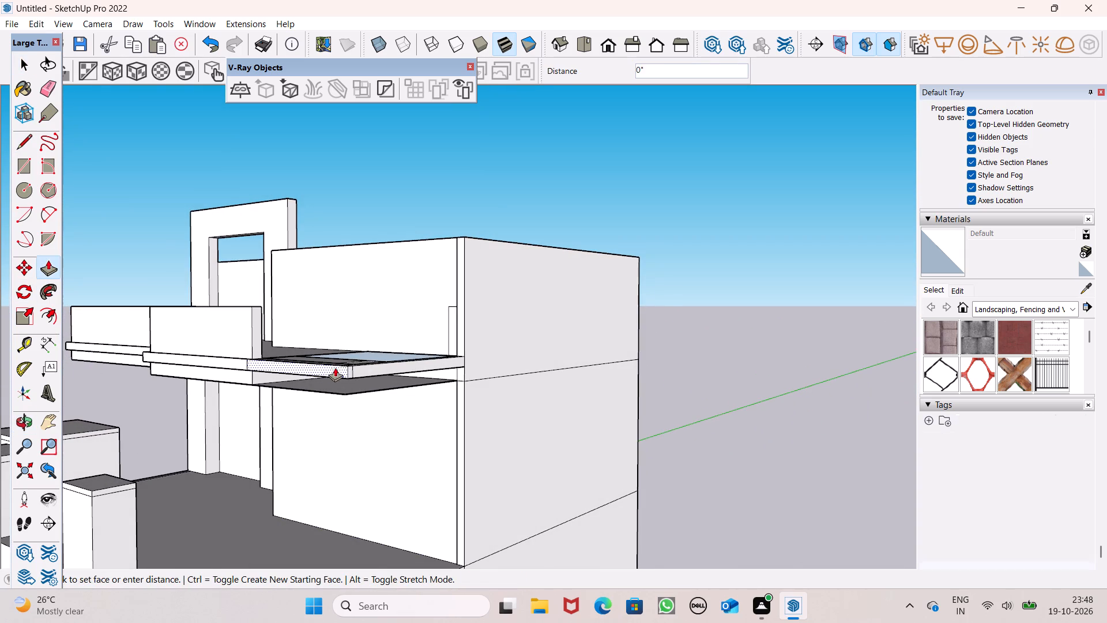
pyautogui.moveTo(335, 367); pyautogui.dragTo(461, 354)
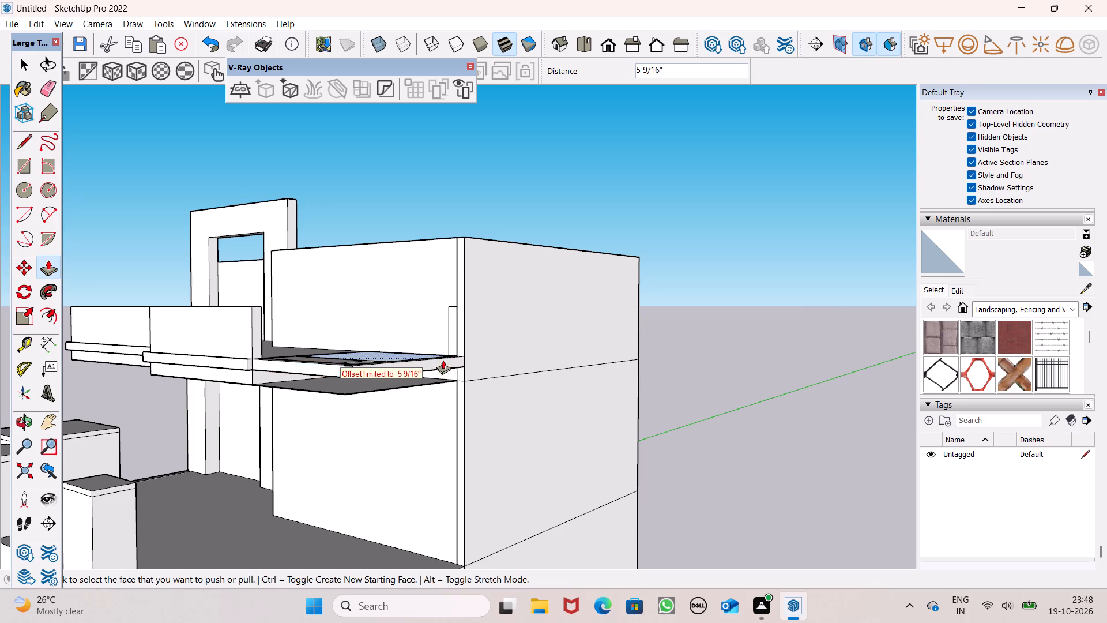
# Erase the remaining edges of the canopy's end section beyond the cut, including the outer side strip running to the side wall.
pyautogui.moveTo(437, 382); pyautogui.dragTo(489, 483, button='middle')
pyautogui.click(51, 92)
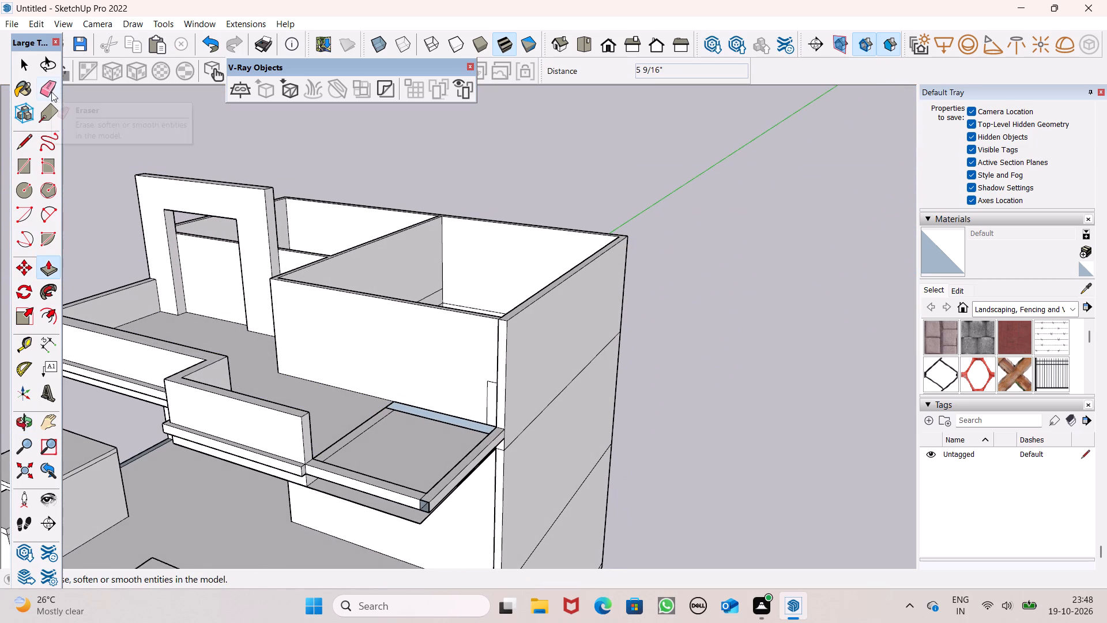
pyautogui.moveTo(406, 455); pyautogui.dragTo(396, 498)
pyautogui.moveTo(405, 498); pyautogui.dragTo(399, 515)
pyautogui.moveTo(415, 505); pyautogui.dragTo(404, 526)
pyautogui.moveTo(423, 493); pyautogui.dragTo(431, 508)
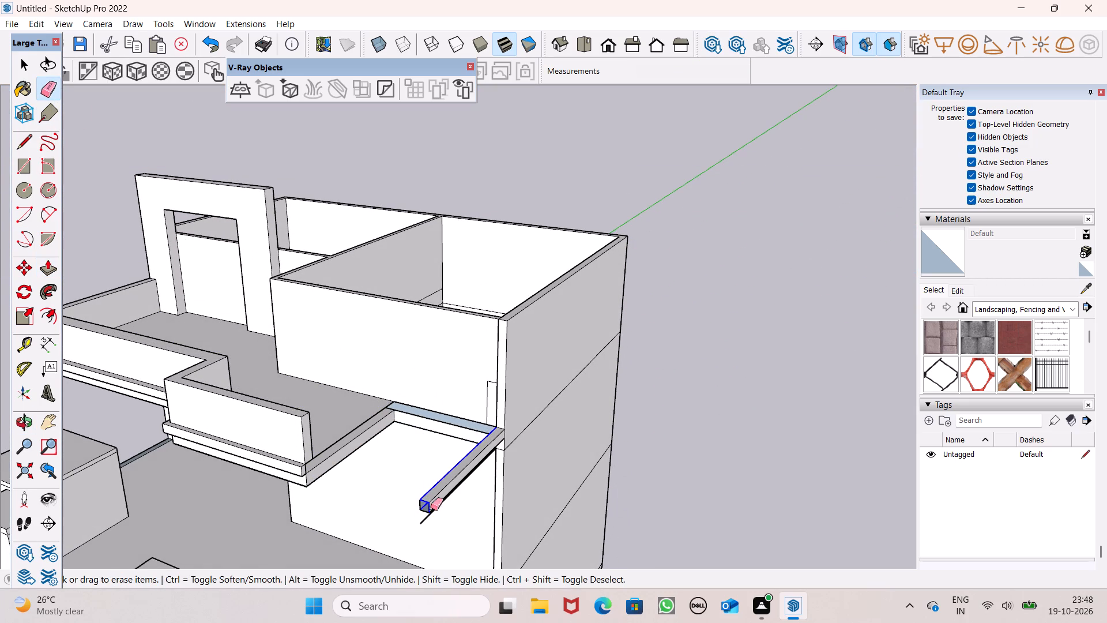
pyautogui.moveTo(431, 508); pyautogui.dragTo(412, 512)
pyautogui.moveTo(453, 491); pyautogui.dragTo(420, 511)
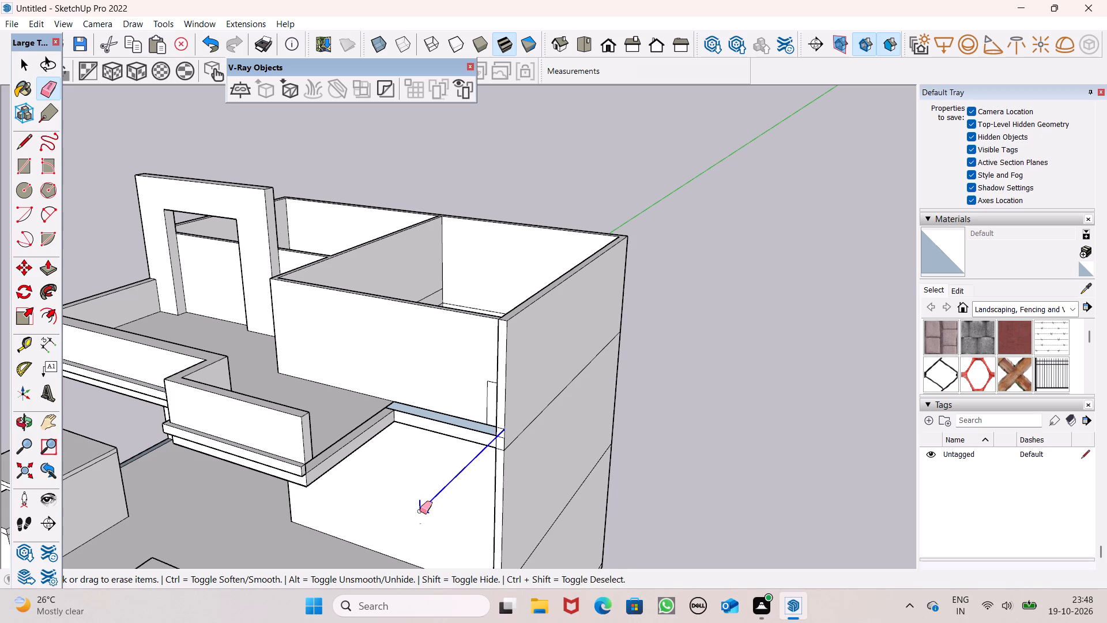
pyautogui.moveTo(420, 511); pyautogui.dragTo(427, 508)
pyautogui.moveTo(415, 461); pyautogui.dragTo(312, 342, button='middle')
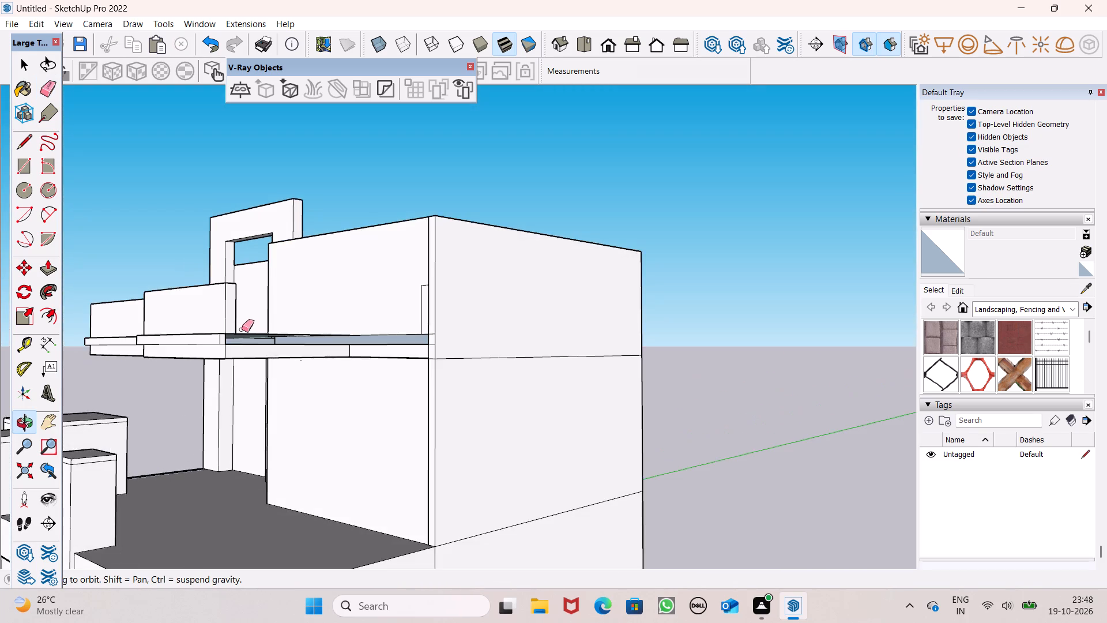
pyautogui.moveTo(243, 352); pyautogui.dragTo(346, 367, button='middle')
pyautogui.scroll(1, 243, 356)
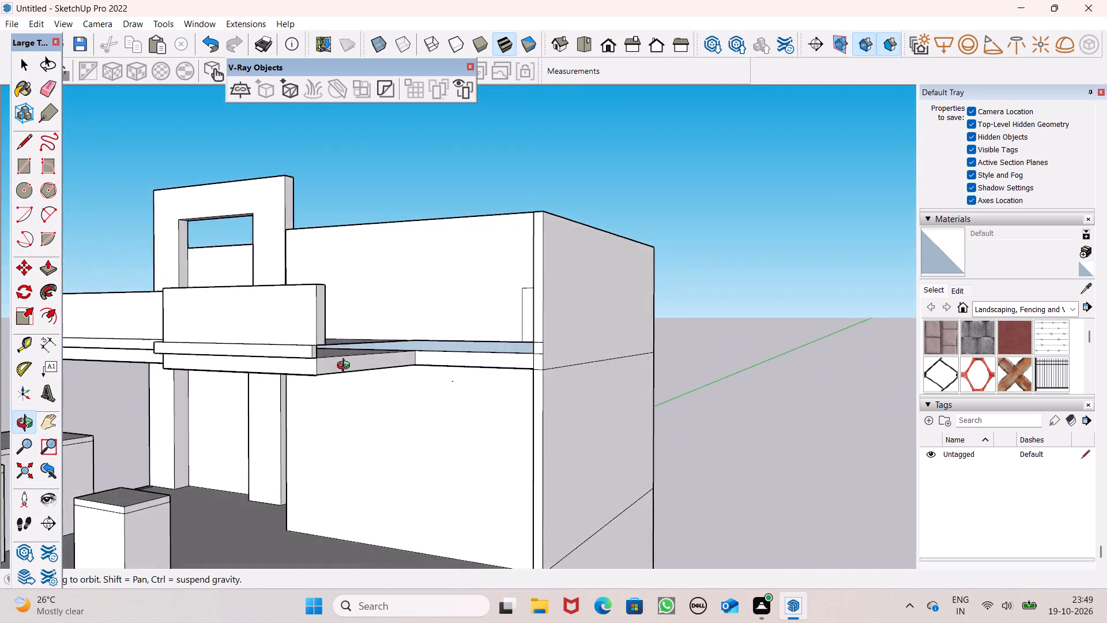
pyautogui.moveTo(346, 367); pyautogui.dragTo(428, 370, button='middle')
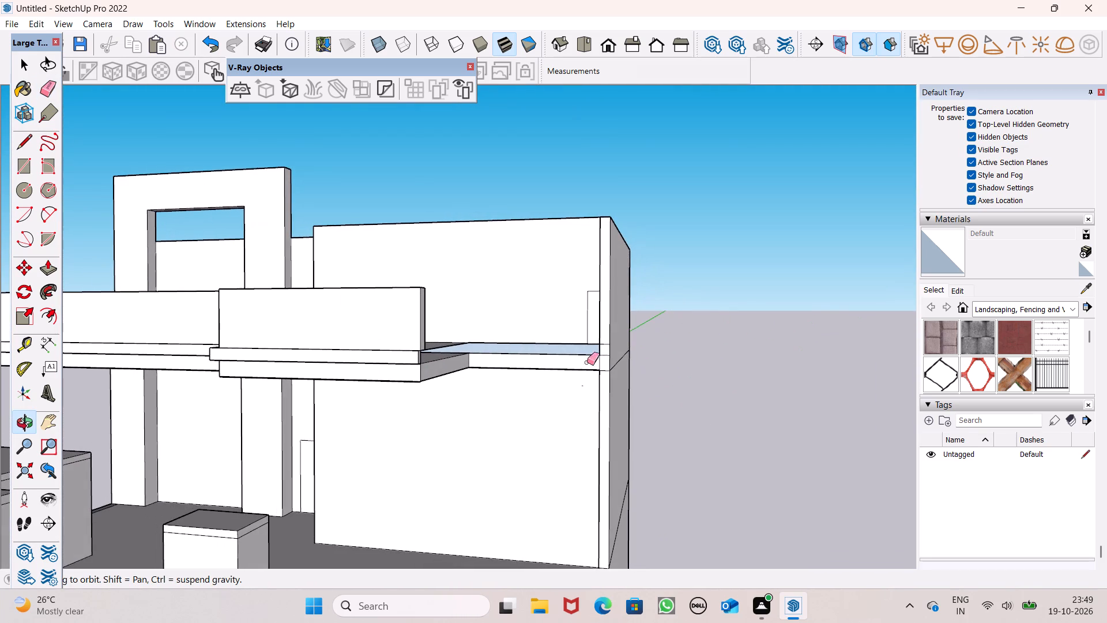
pyautogui.scroll(6, 599, 358)
pyautogui.moveTo(616, 333); pyautogui.dragTo(617, 354)
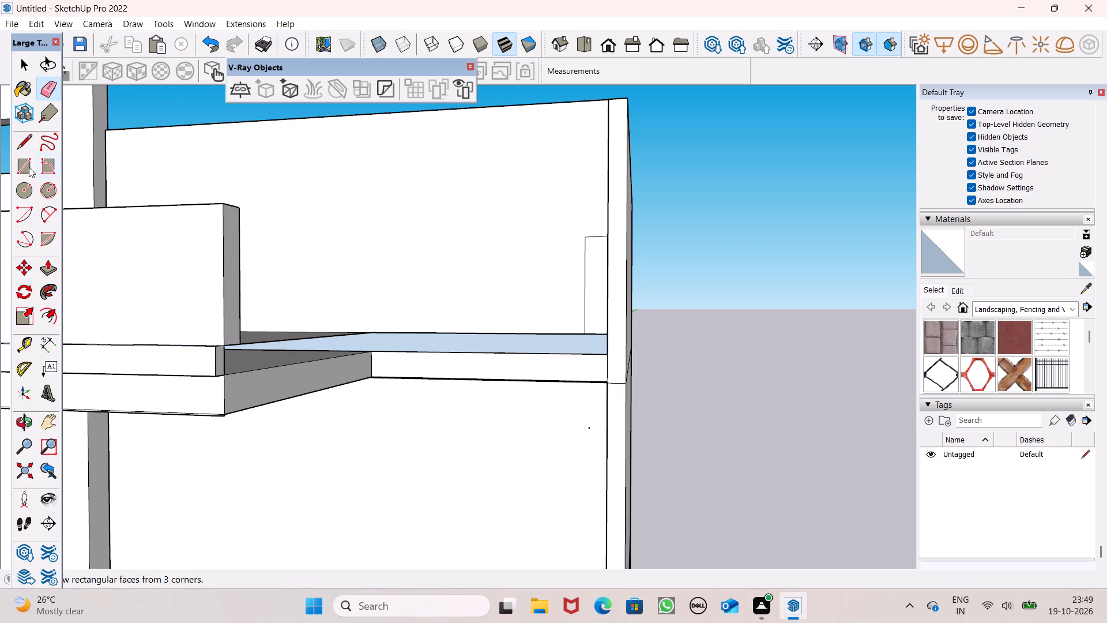
# Draw a short line along the upper edge of the open strip on the wall where the canopy was removed.
pyautogui.click(23, 148)
pyautogui.scroll(4, 401, 354)
pyautogui.moveTo(405, 320); pyautogui.dragTo(415, 326)
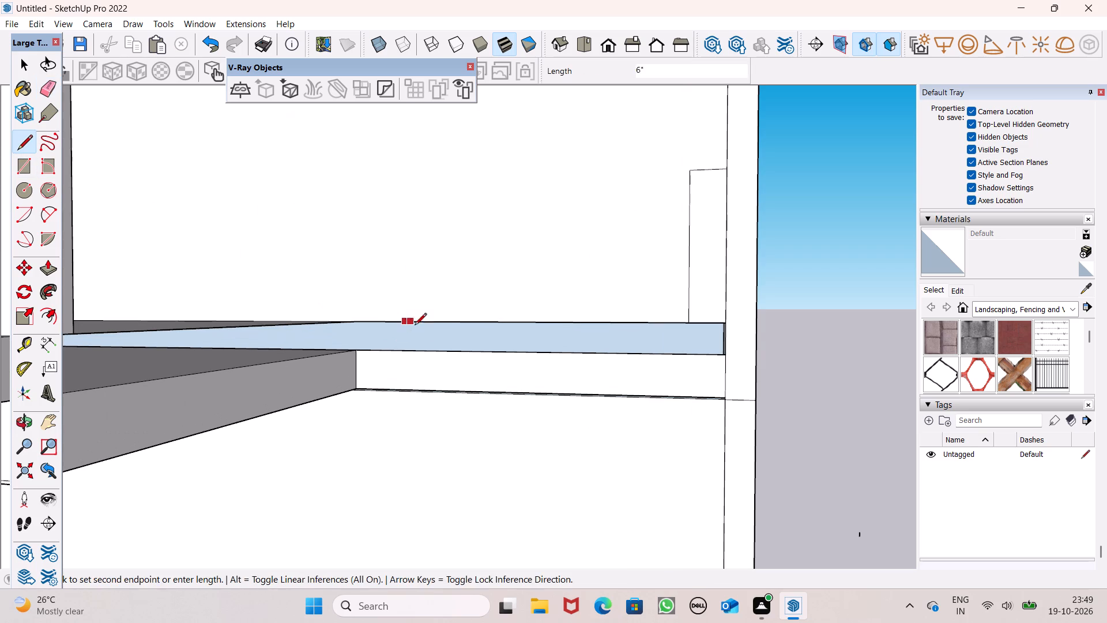
pyautogui.moveTo(415, 326); pyautogui.dragTo(426, 326)
pyautogui.click(439, 326)
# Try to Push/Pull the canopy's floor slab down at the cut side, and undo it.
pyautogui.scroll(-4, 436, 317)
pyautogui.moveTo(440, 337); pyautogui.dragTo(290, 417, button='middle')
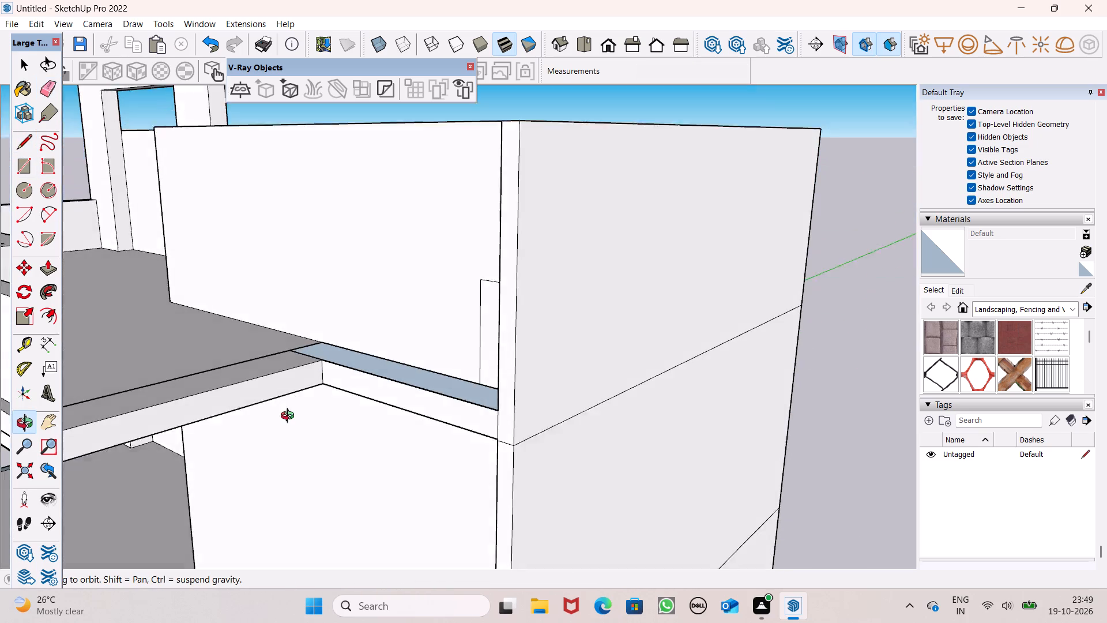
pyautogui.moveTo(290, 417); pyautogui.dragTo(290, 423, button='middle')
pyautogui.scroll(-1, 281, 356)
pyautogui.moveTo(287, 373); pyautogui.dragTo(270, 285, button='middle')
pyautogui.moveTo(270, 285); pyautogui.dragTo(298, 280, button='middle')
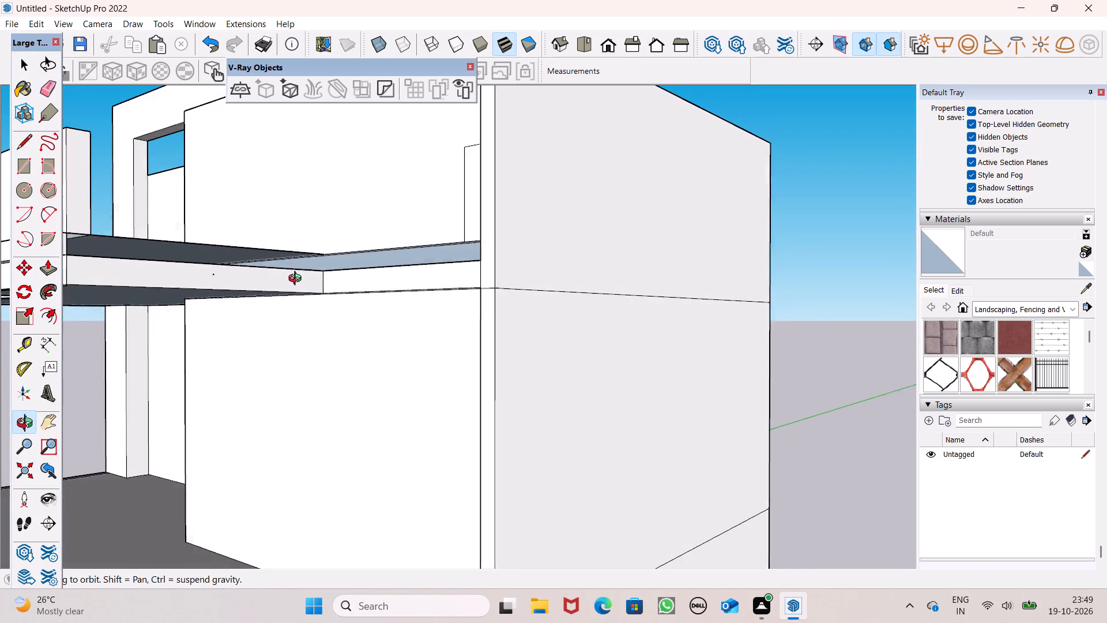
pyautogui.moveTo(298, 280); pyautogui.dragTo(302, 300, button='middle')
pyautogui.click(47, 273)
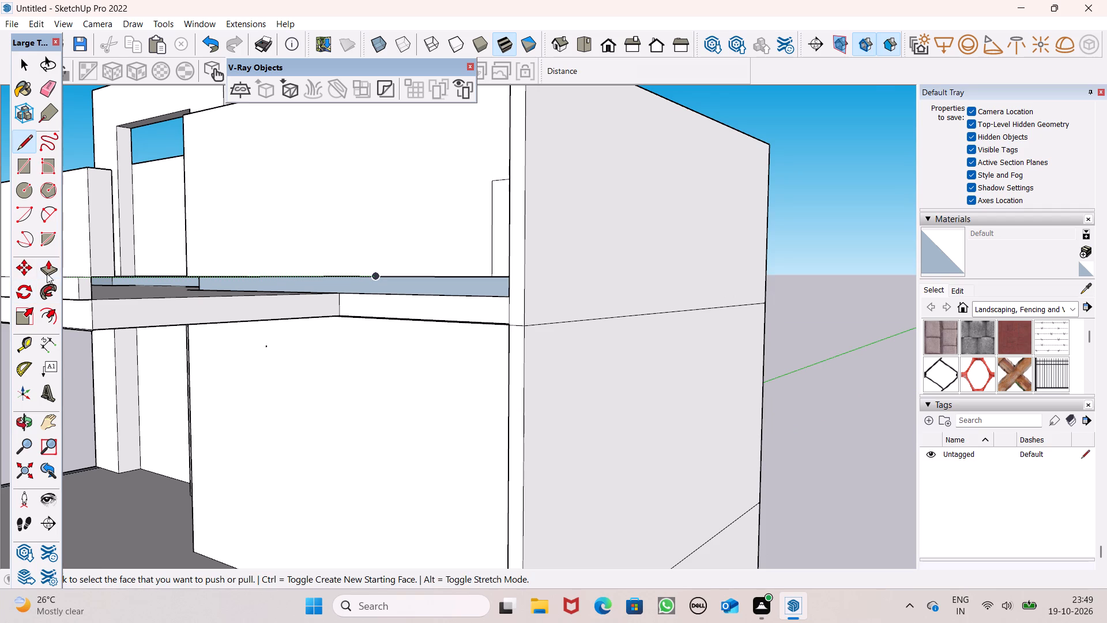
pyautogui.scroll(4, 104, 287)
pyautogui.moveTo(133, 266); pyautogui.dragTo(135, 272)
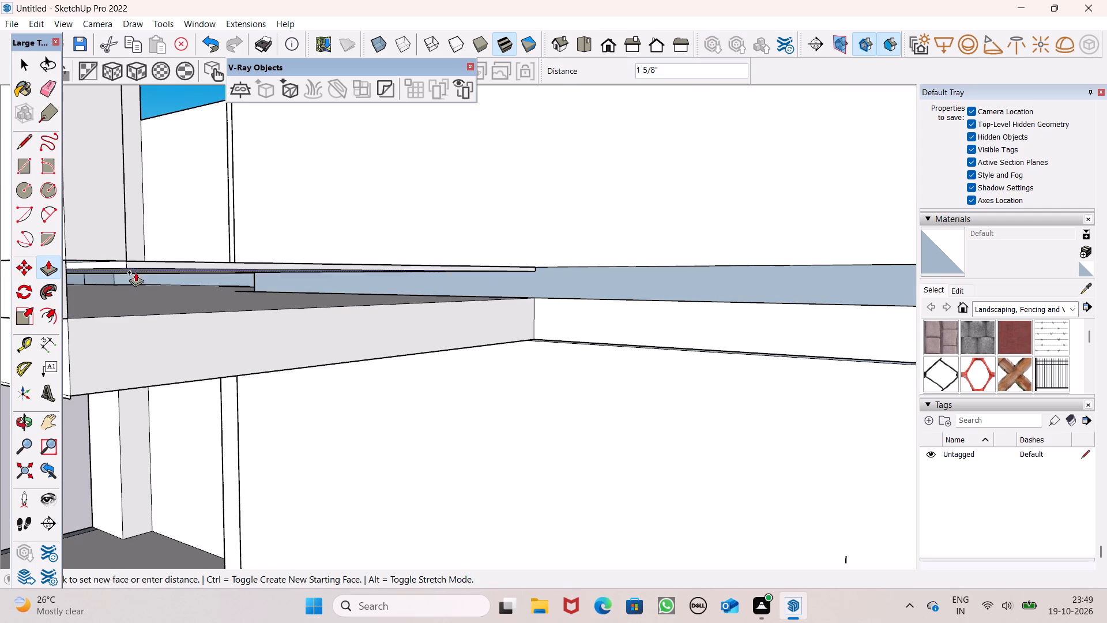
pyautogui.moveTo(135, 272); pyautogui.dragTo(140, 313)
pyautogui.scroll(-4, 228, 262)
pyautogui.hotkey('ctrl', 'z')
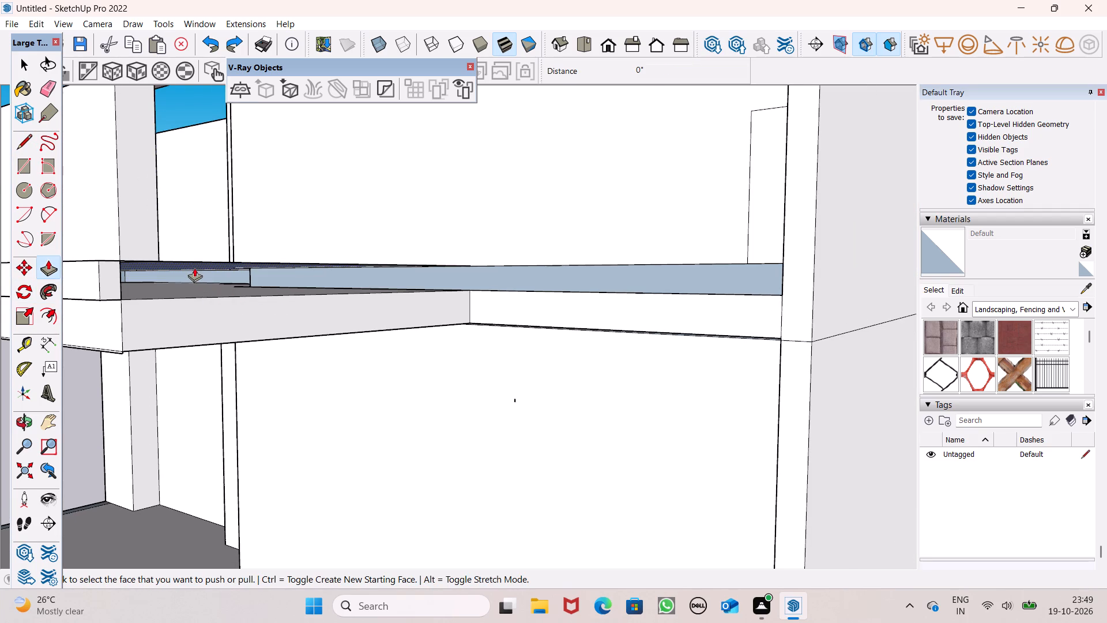
# Push/Pull the canopy's floor slab down 10 1/16" at the cut side, onto the lower border.
pyautogui.moveTo(189, 268); pyautogui.dragTo(191, 291)
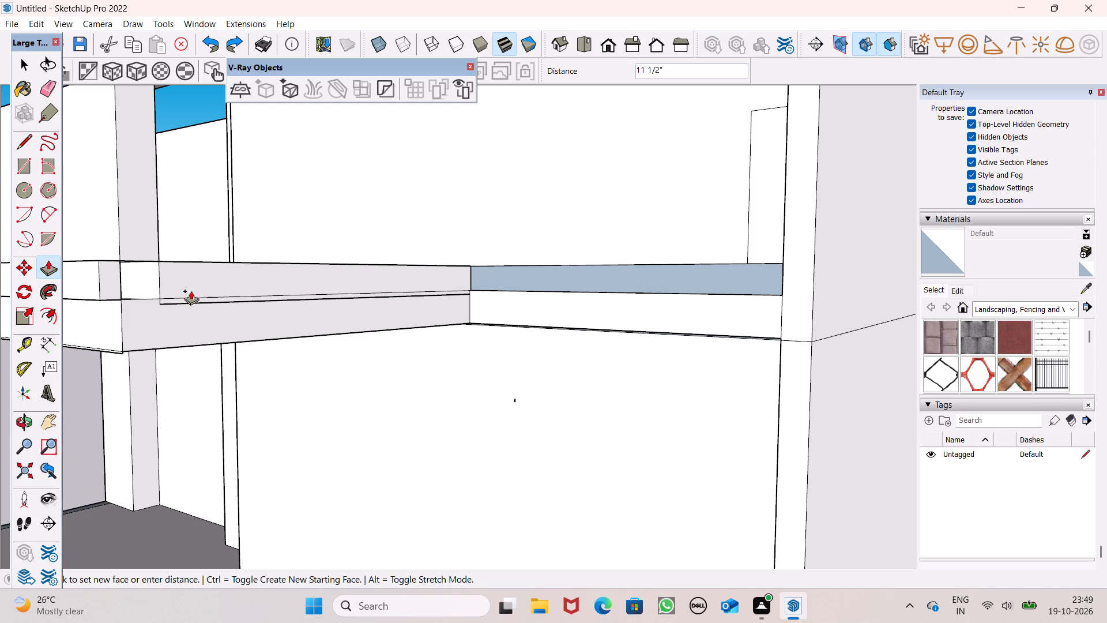
pyautogui.moveTo(191, 291); pyautogui.dragTo(191, 288)
# Push/Pull the recessed face beneath the parapet's cut end outward about 10 13/16" to fill the gap behind the upper front border.
pyautogui.scroll(-3, 223, 261)
pyautogui.moveTo(168, 352); pyautogui.dragTo(93, 379, button='middle')
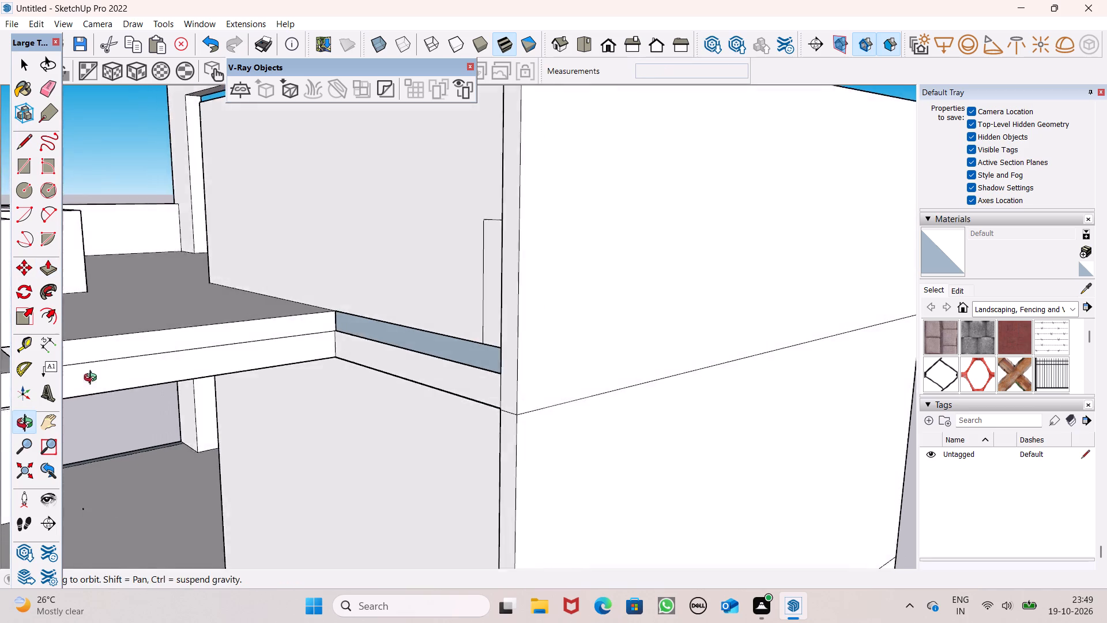
pyautogui.moveTo(93, 379); pyautogui.dragTo(91, 377, button='middle')
pyautogui.scroll(-6, 306, 224)
pyautogui.scroll(6, 206, 273)
pyautogui.scroll(-3, 185, 255)
pyautogui.moveTo(128, 301); pyautogui.dragTo(99, 323, button='middle')
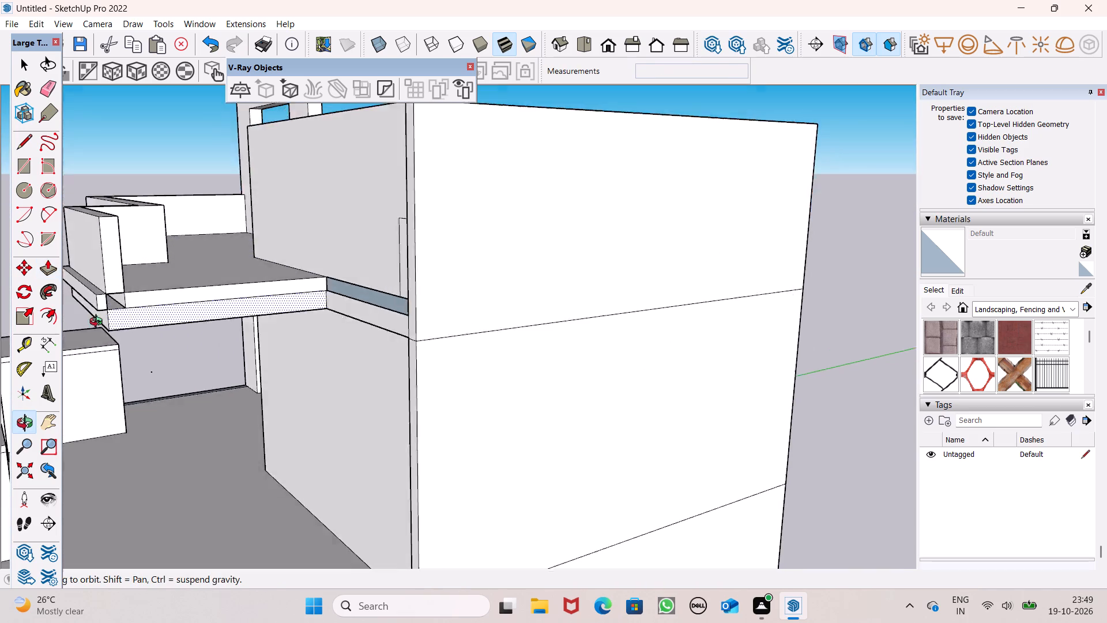
pyautogui.moveTo(99, 323); pyautogui.dragTo(93, 317, button='middle')
pyautogui.scroll(7, 93, 317)
pyautogui.moveTo(128, 288); pyautogui.dragTo(440, 235, button='middle')
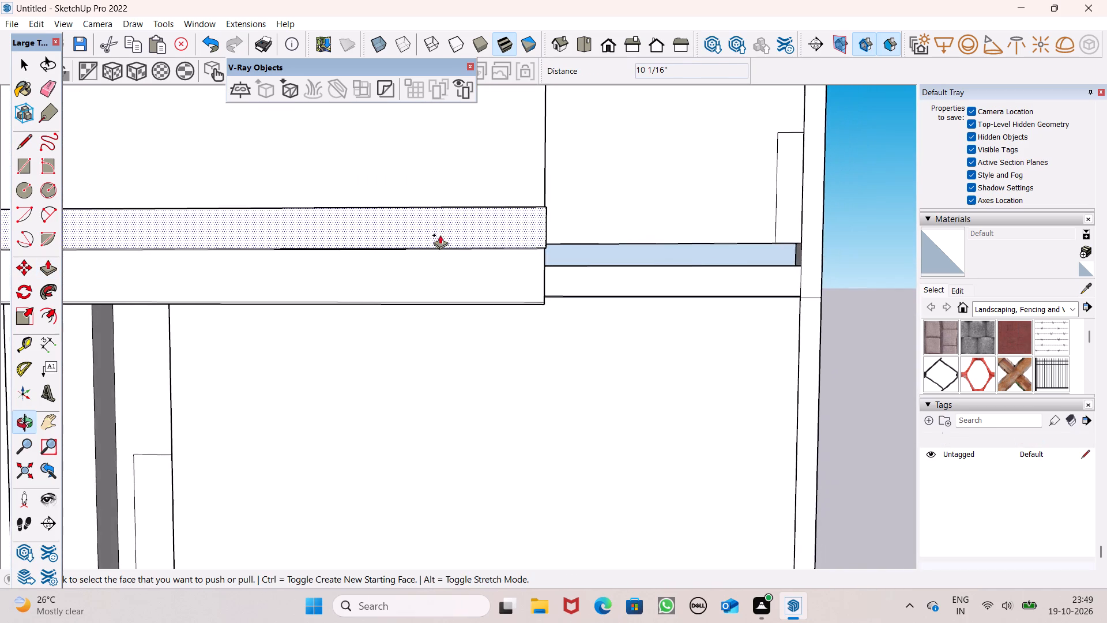
pyautogui.moveTo(440, 235); pyautogui.dragTo(433, 243, button='middle')
pyautogui.scroll(-11, 468, 207)
pyautogui.moveTo(528, 236); pyautogui.dragTo(244, 294, button='middle')
pyautogui.scroll(3, 335, 248)
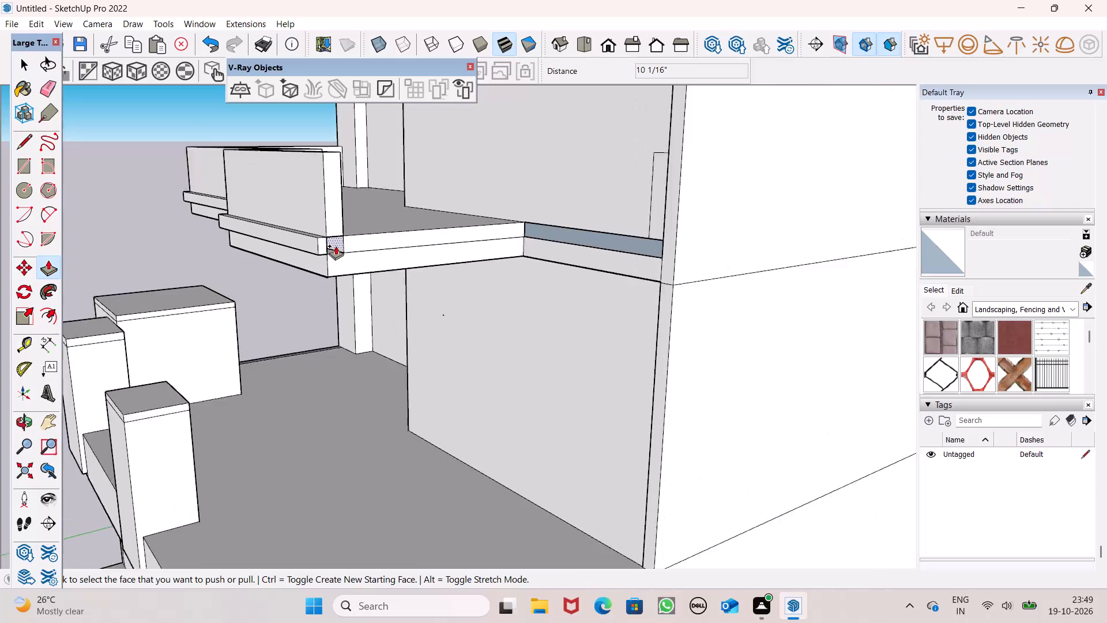
pyautogui.scroll(10, 336, 246)
pyautogui.moveTo(345, 255); pyautogui.dragTo(291, 240, button='middle')
pyautogui.scroll(4, 292, 257)
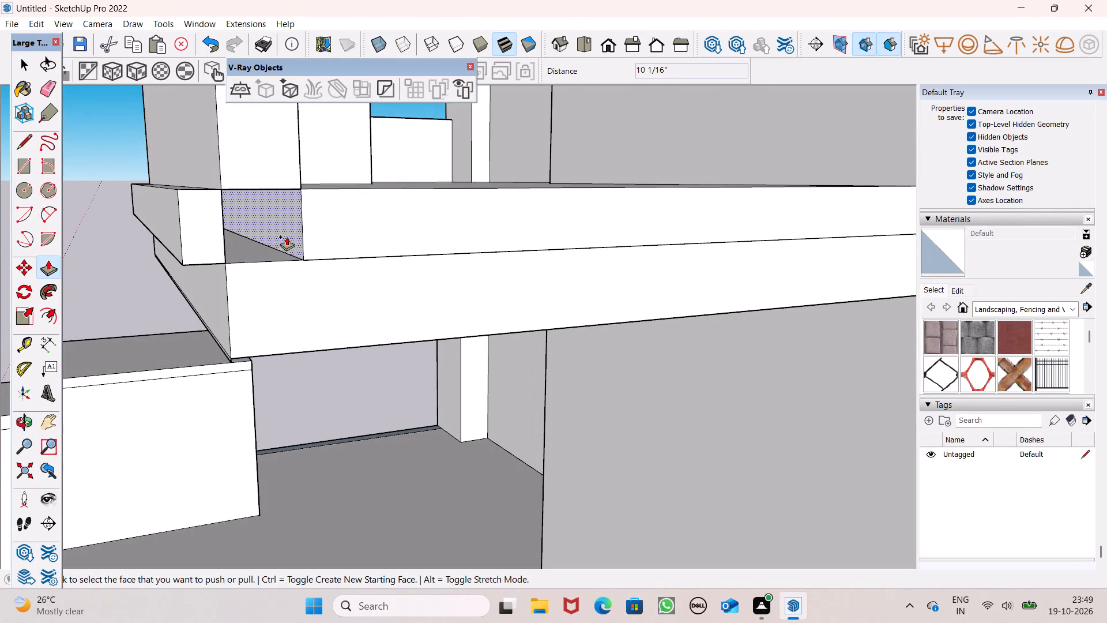
pyautogui.moveTo(285, 235); pyautogui.dragTo(217, 243)
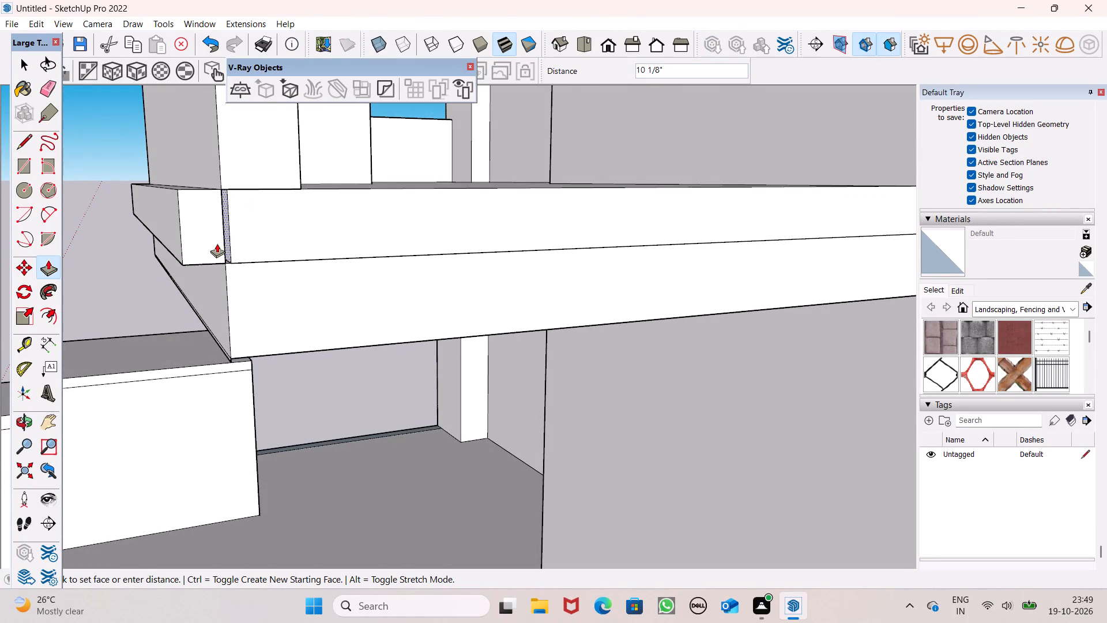
pyautogui.moveTo(217, 243); pyautogui.dragTo(212, 245)
# Draw a rectangle about 10' 2 3/8" by 10" over the open strip on the wall beside the canopy's cut side.
pyautogui.scroll(-14, 288, 215)
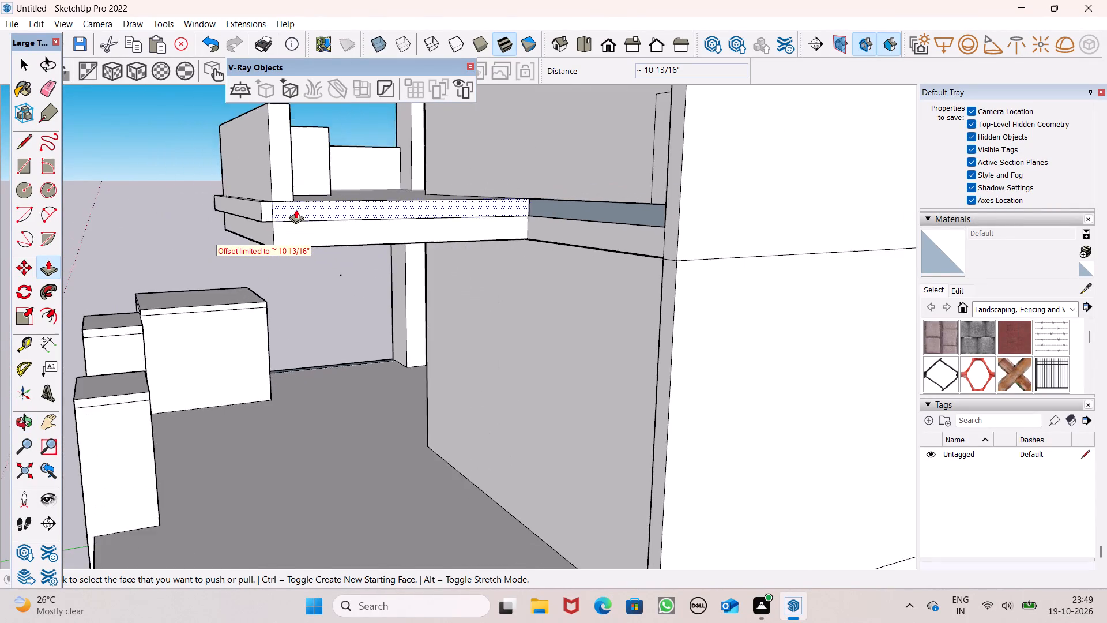
pyautogui.scroll(-1, 296, 209)
pyautogui.moveTo(300, 232); pyautogui.dragTo(394, 117, button='middle')
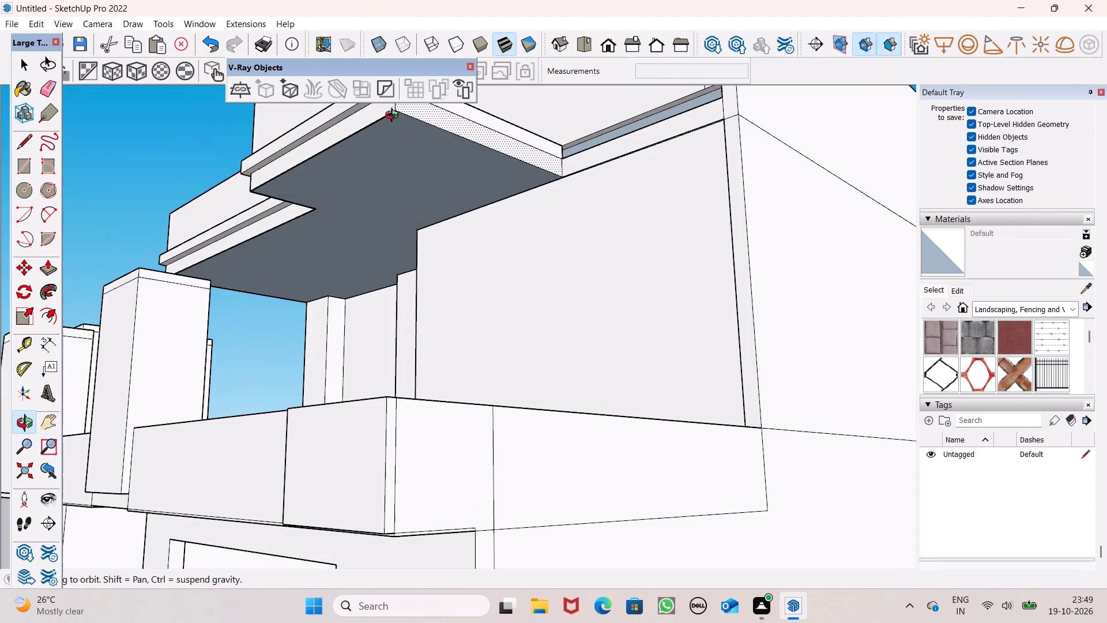
pyautogui.moveTo(394, 117); pyautogui.dragTo(393, 117, button='middle')
pyautogui.click(28, 166)
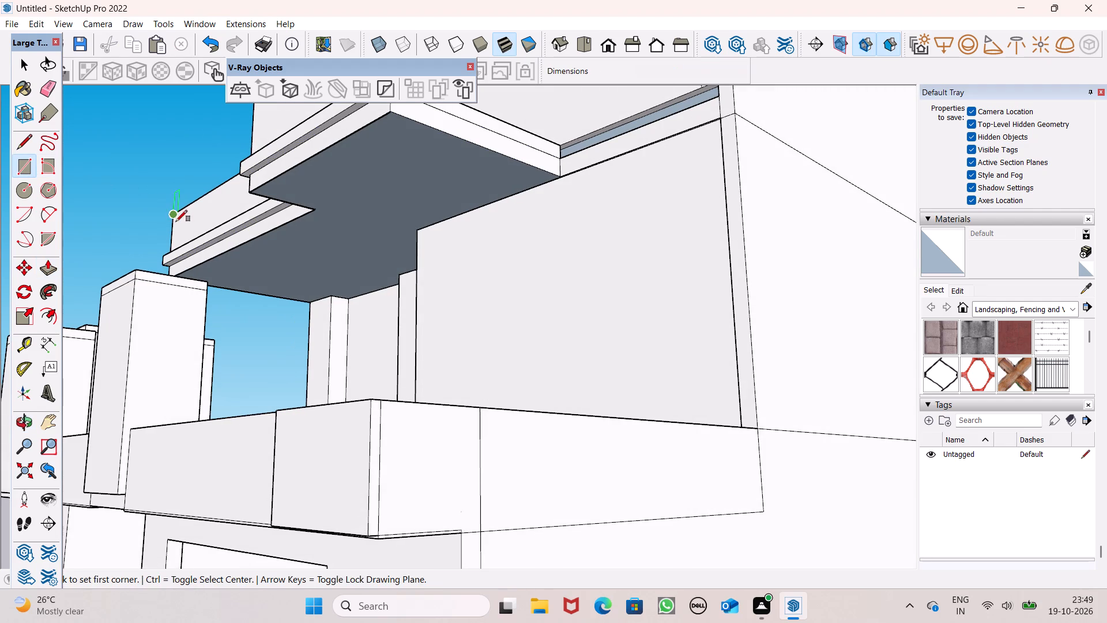
pyautogui.scroll(-1, 176, 223)
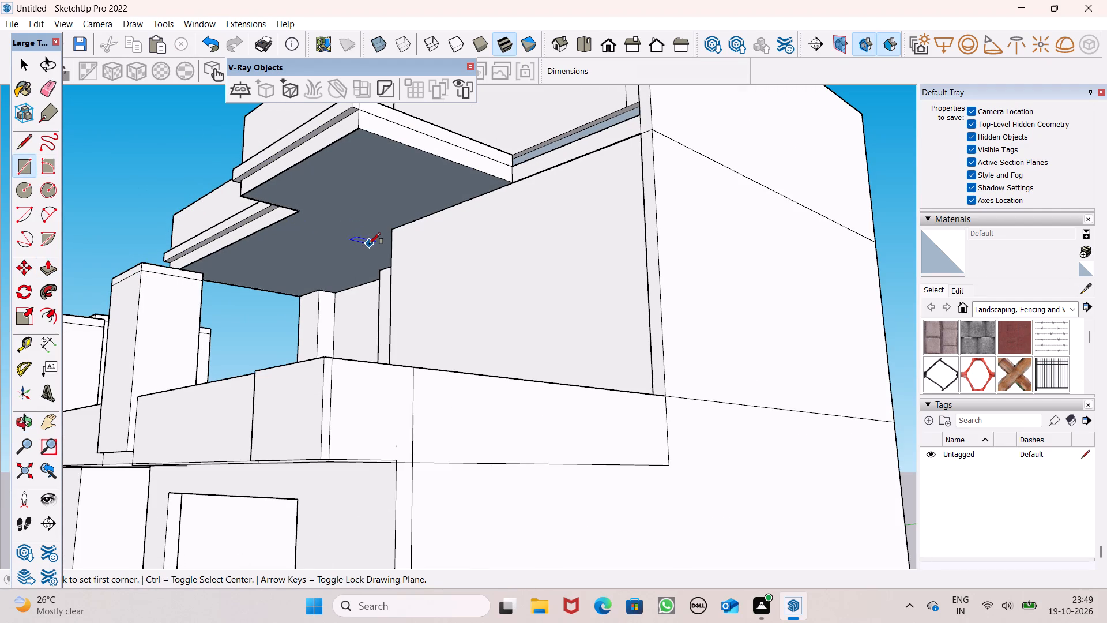
pyautogui.moveTo(381, 241); pyautogui.dragTo(476, 277, button='middle')
pyautogui.scroll(6, 605, 186)
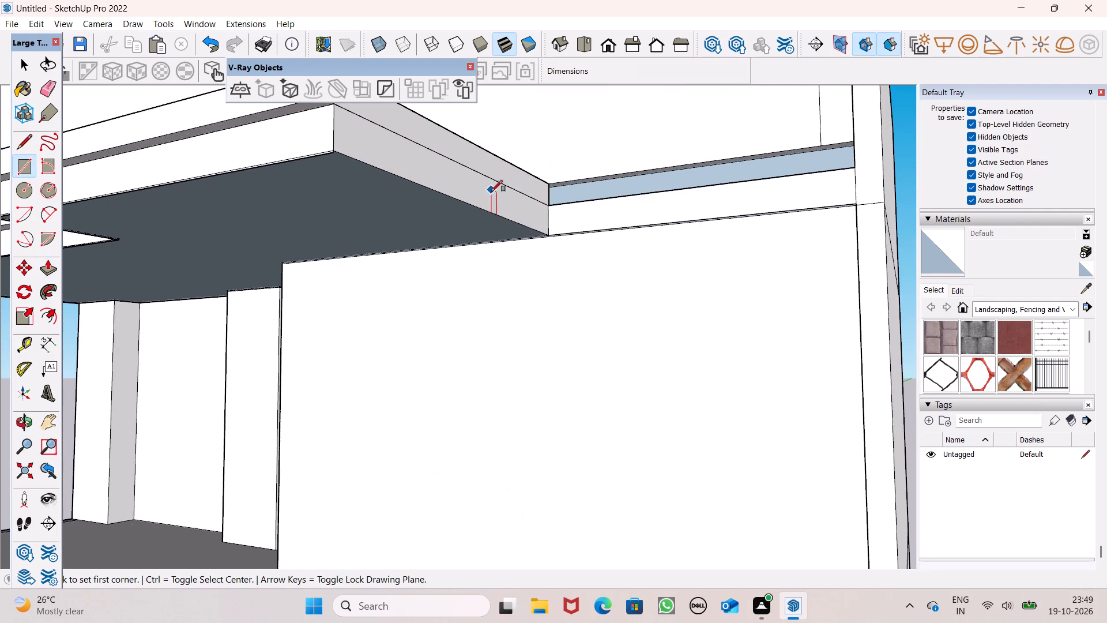
pyautogui.scroll(7, 552, 189)
pyautogui.click(543, 179)
pyautogui.scroll(-2, 511, 256)
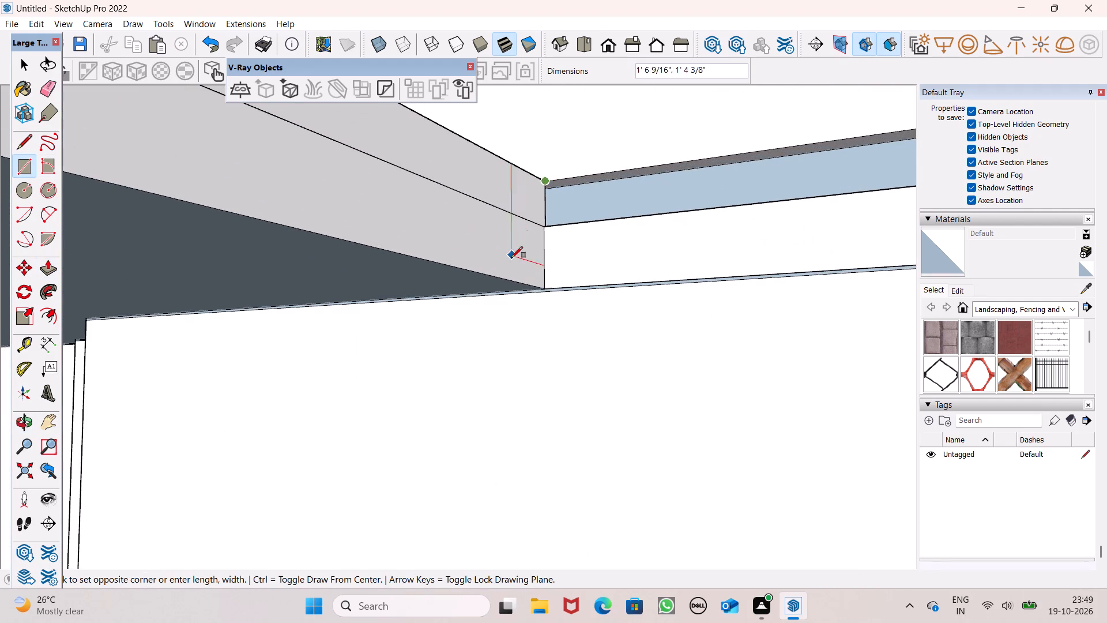
pyautogui.scroll(-1, 511, 258)
pyautogui.scroll(-8, 549, 187)
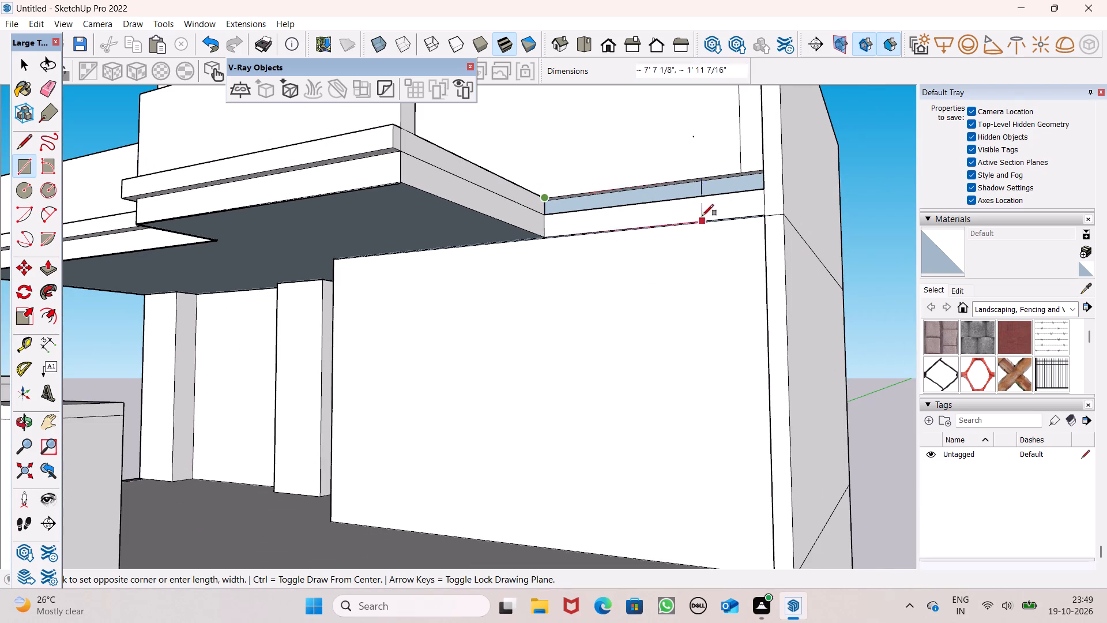
pyautogui.scroll(6, 747, 192)
pyautogui.click(771, 189)
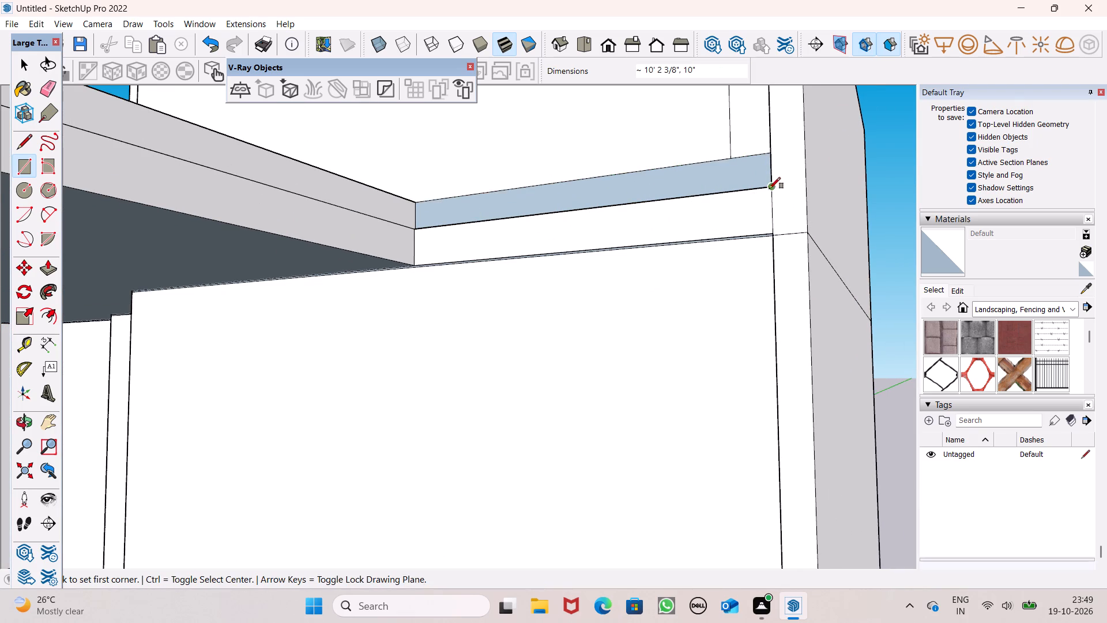
pyautogui.scroll(-4, 703, 190)
pyautogui.moveTo(698, 247); pyautogui.dragTo(724, 303, button='middle')
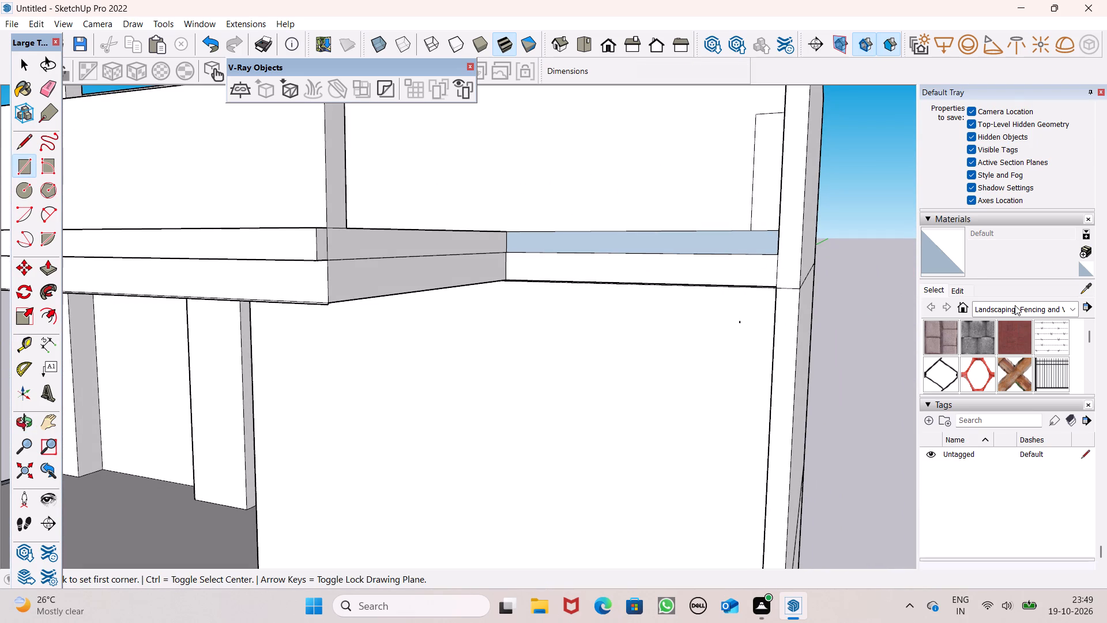
# Paint the new strip face on the wall beside the canopy with white Color M00 from the Colors collection.
pyautogui.click(1015, 305)
pyautogui.click(1070, 359)
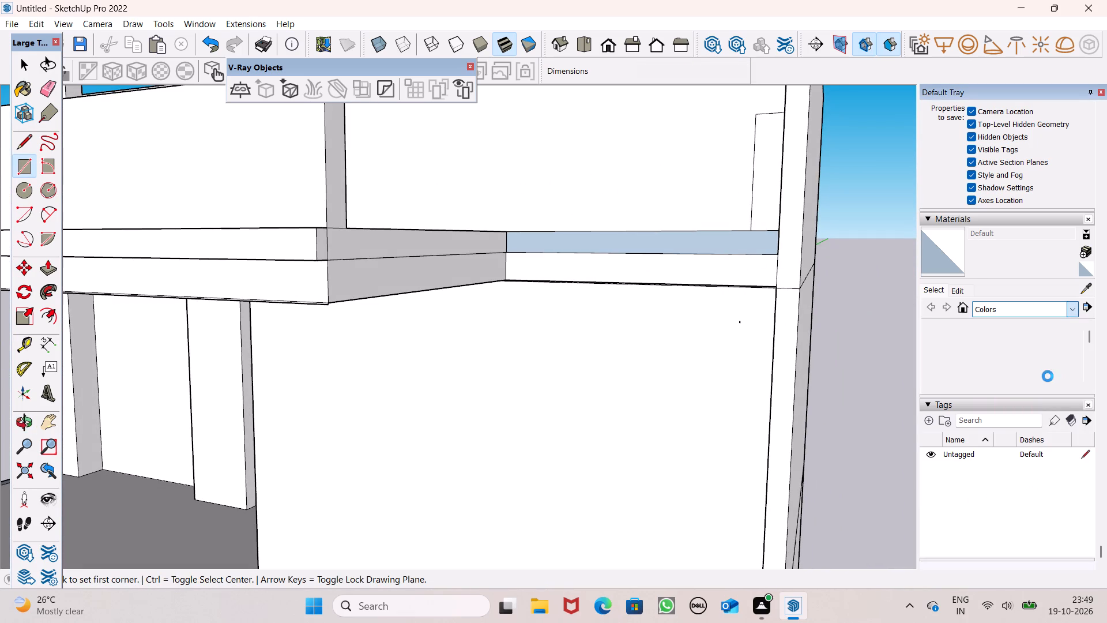
pyautogui.scroll(-1, 1003, 361)
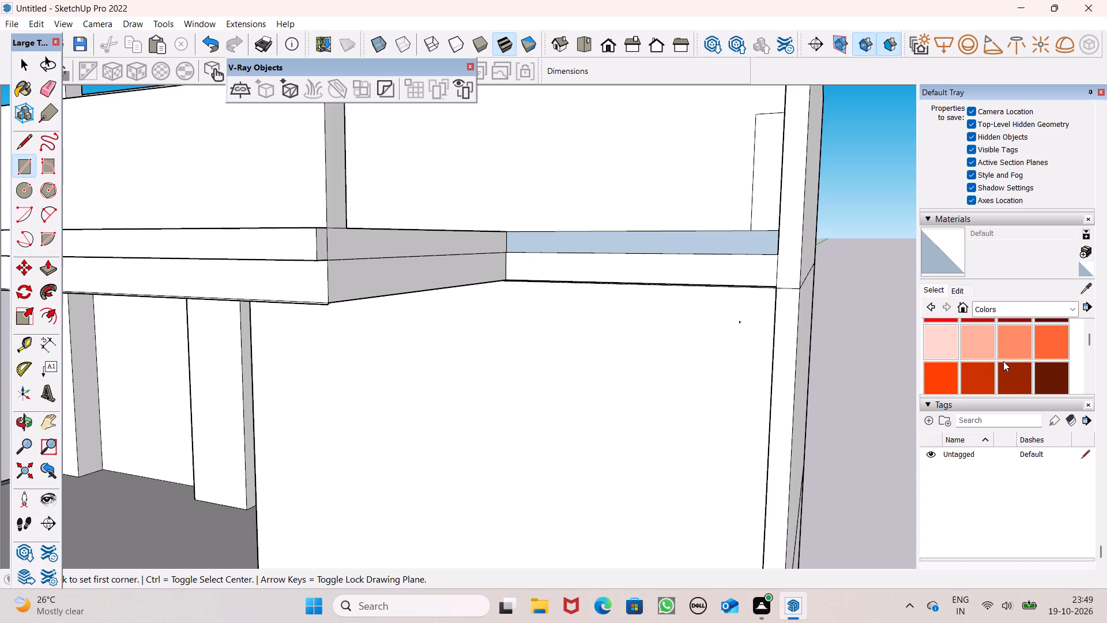
pyautogui.scroll(-5, 991, 373)
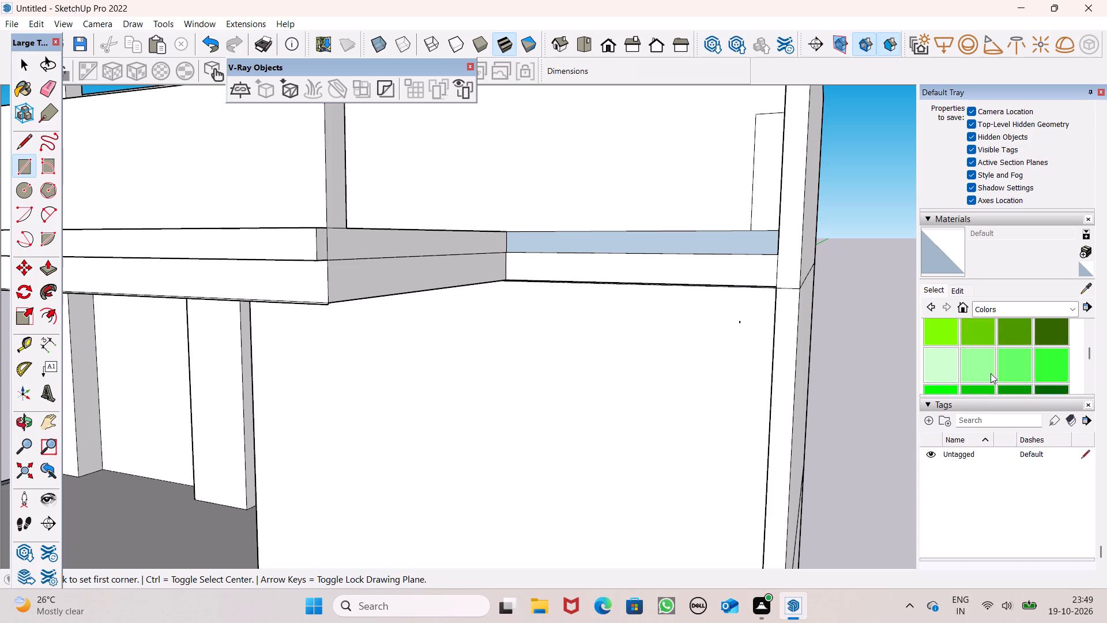
pyautogui.scroll(-5, 991, 373)
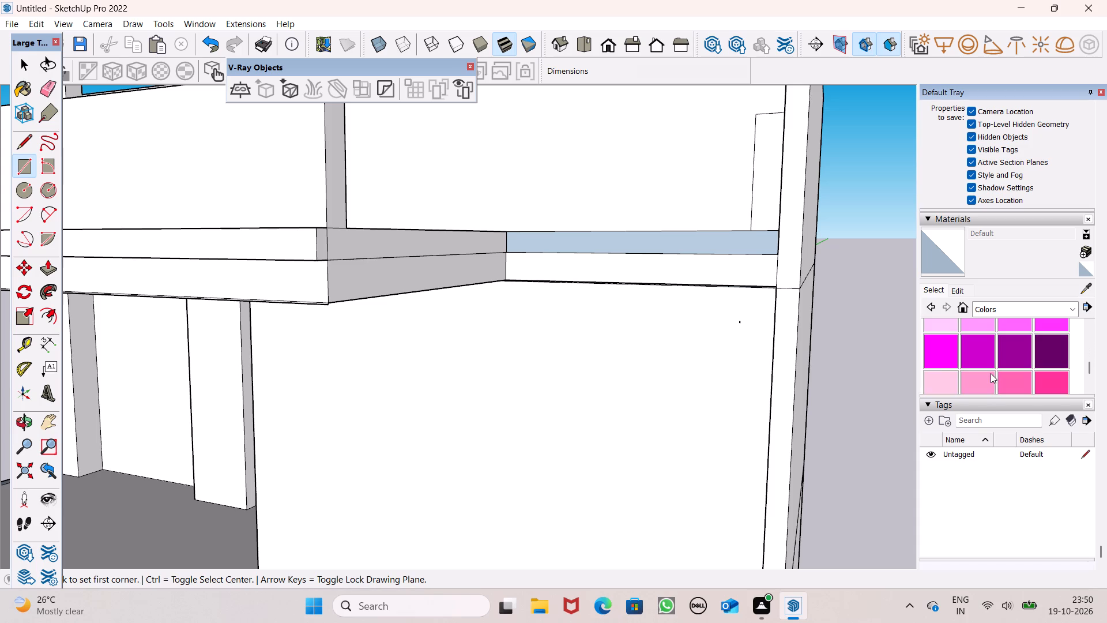
pyautogui.scroll(-3, 987, 371)
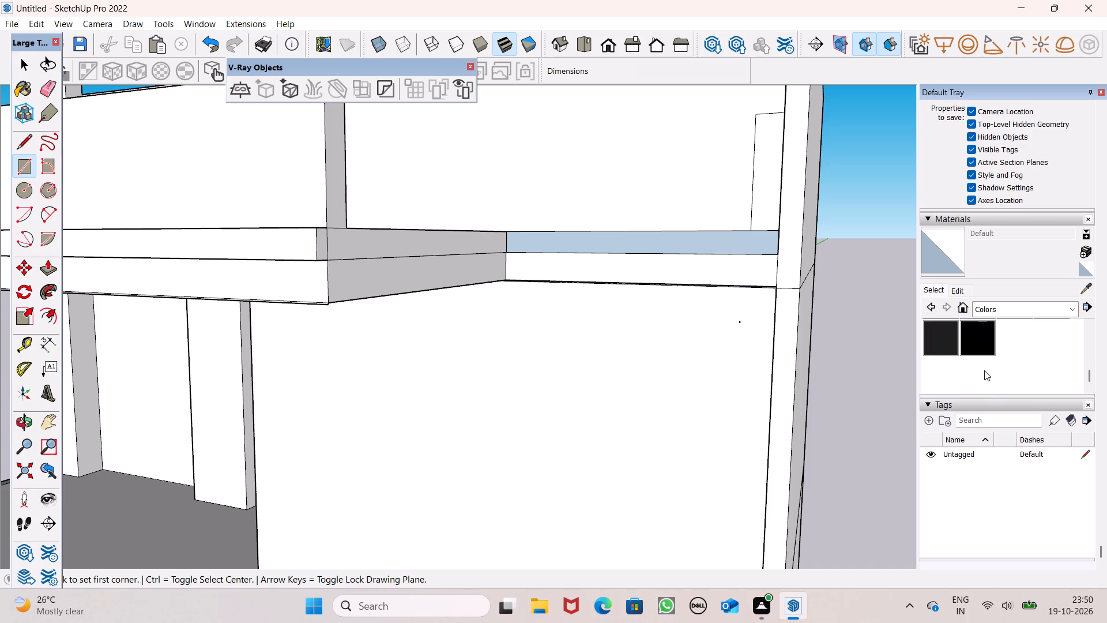
pyautogui.scroll(1, 984, 370)
pyautogui.click(943, 350)
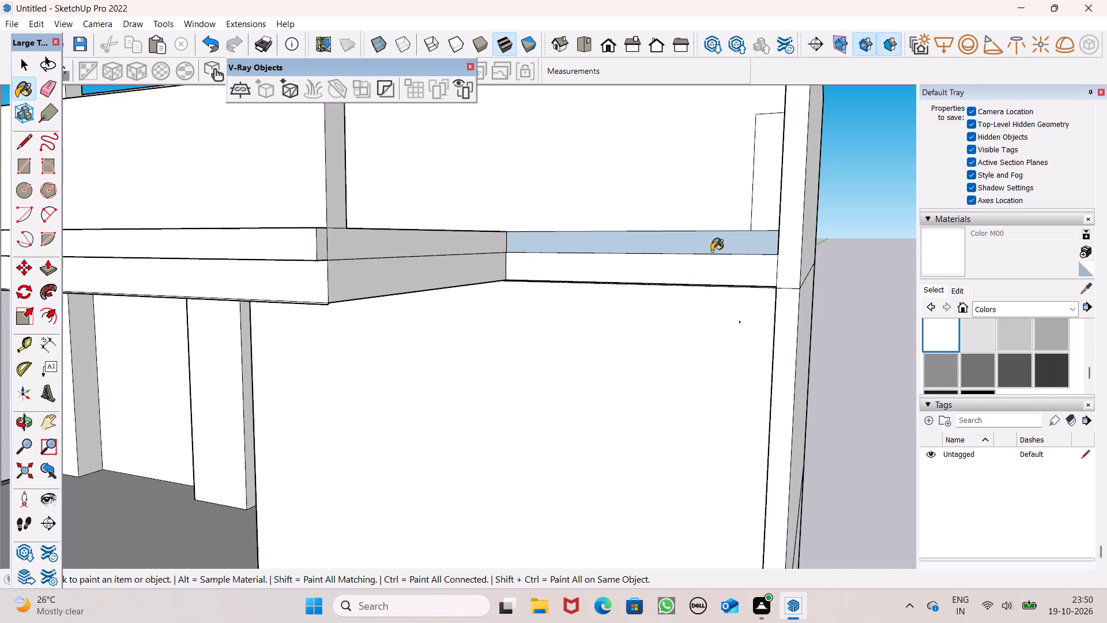
pyautogui.click(711, 251)
pyautogui.scroll(-9, 711, 250)
pyautogui.moveTo(706, 290); pyautogui.dragTo(706, 322, button='middle')
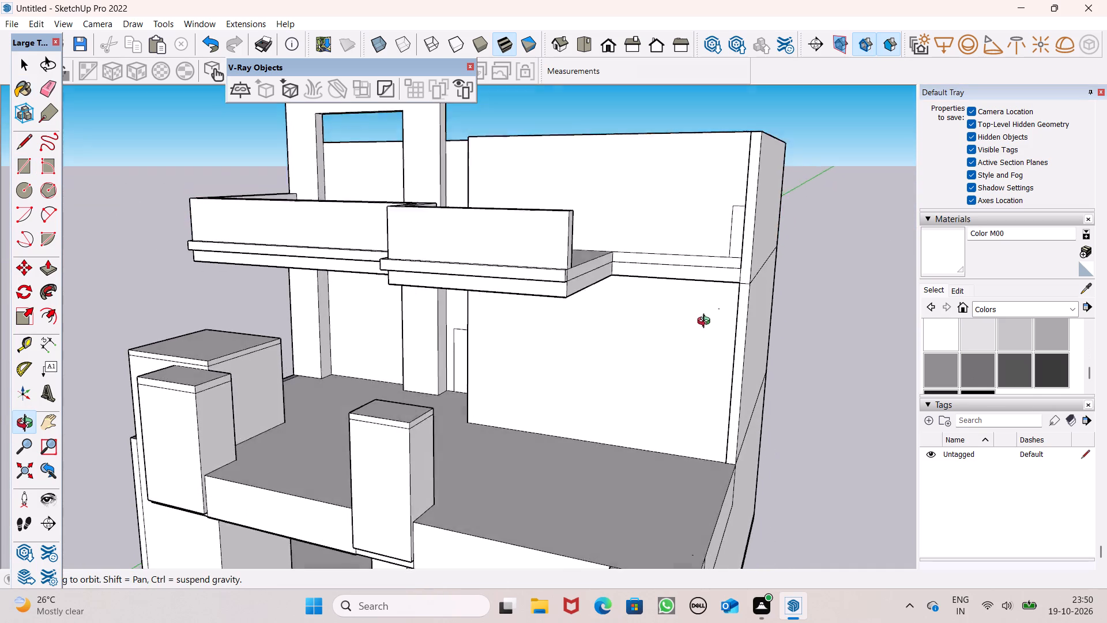
pyautogui.moveTo(706, 322); pyautogui.dragTo(769, 344, button='middle')
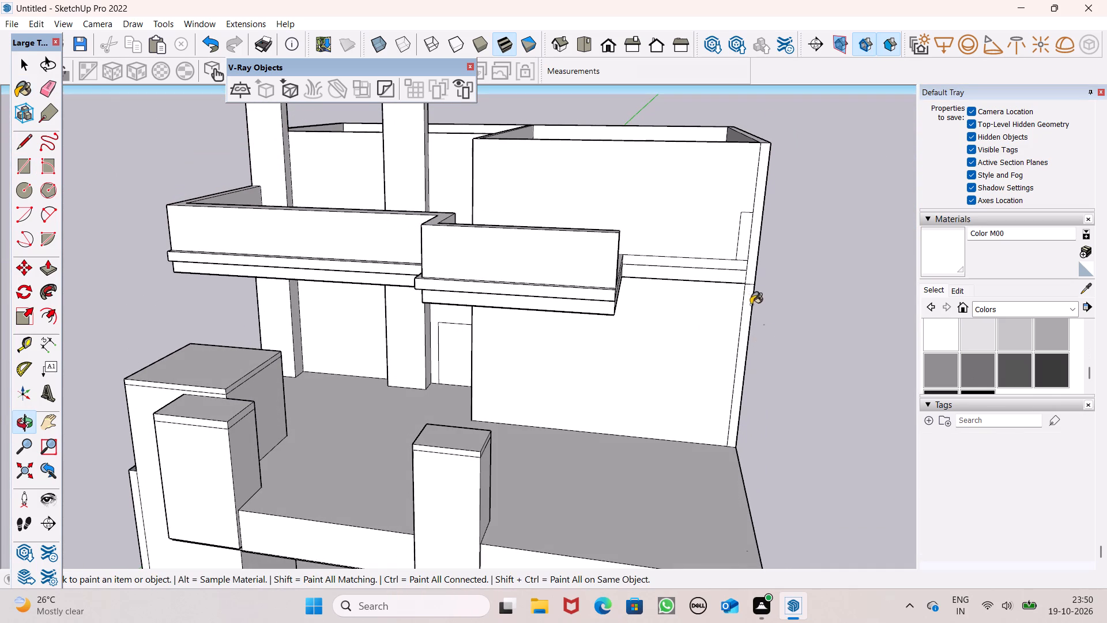
# Erase the leftover narrow outline on the upper wall above the closed strip, near the house's outer corner.
pyautogui.click(49, 96)
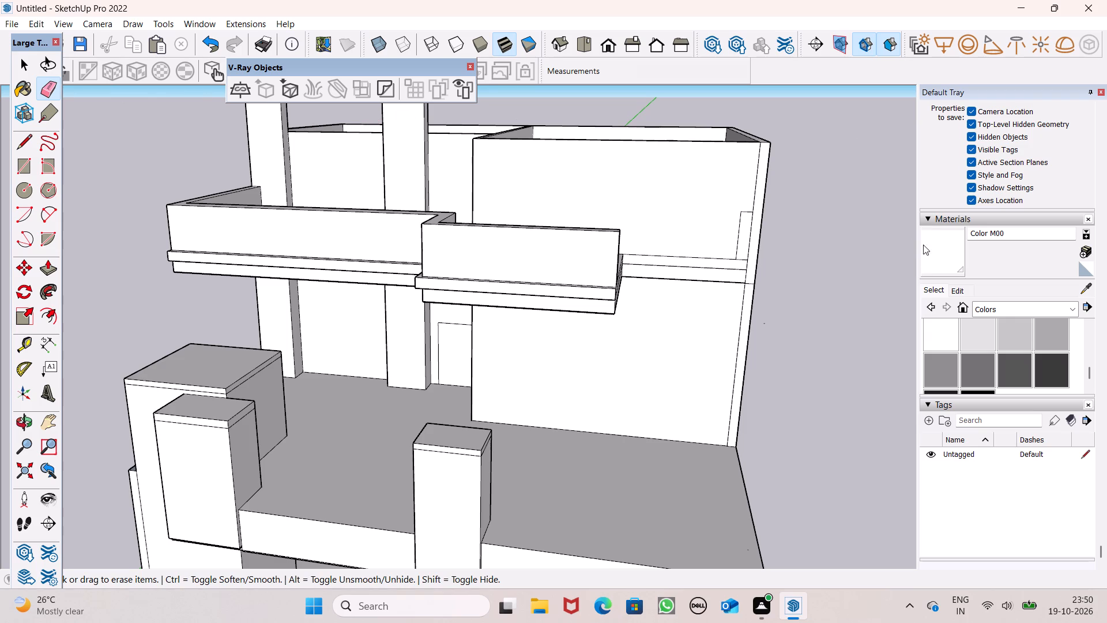
pyautogui.scroll(6, 756, 207)
pyautogui.moveTo(735, 214); pyautogui.dragTo(726, 230)
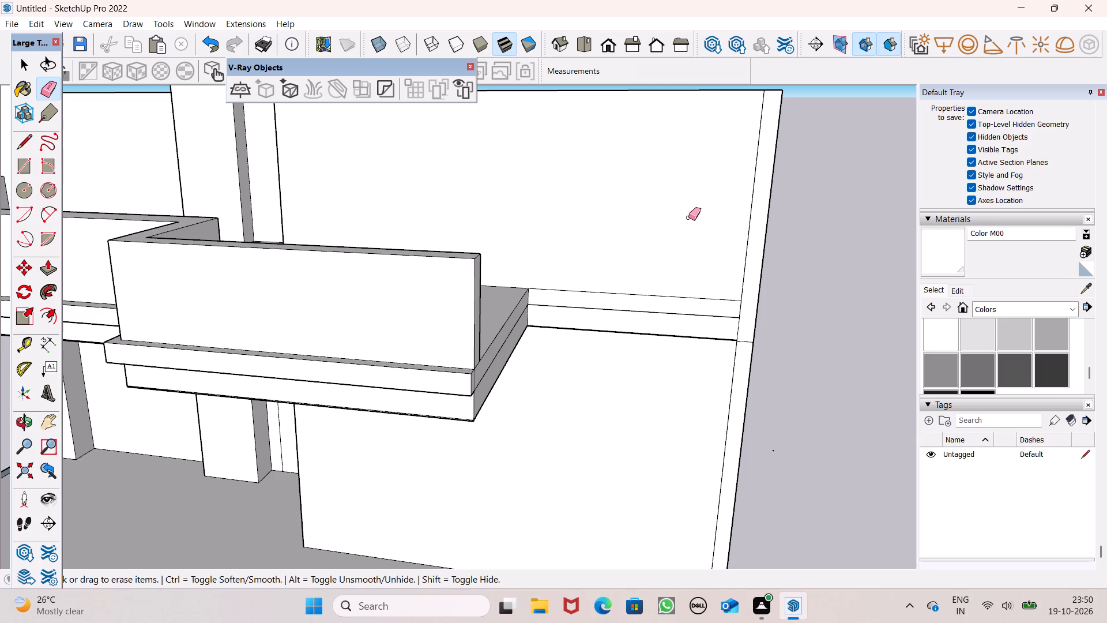
pyautogui.press('space')
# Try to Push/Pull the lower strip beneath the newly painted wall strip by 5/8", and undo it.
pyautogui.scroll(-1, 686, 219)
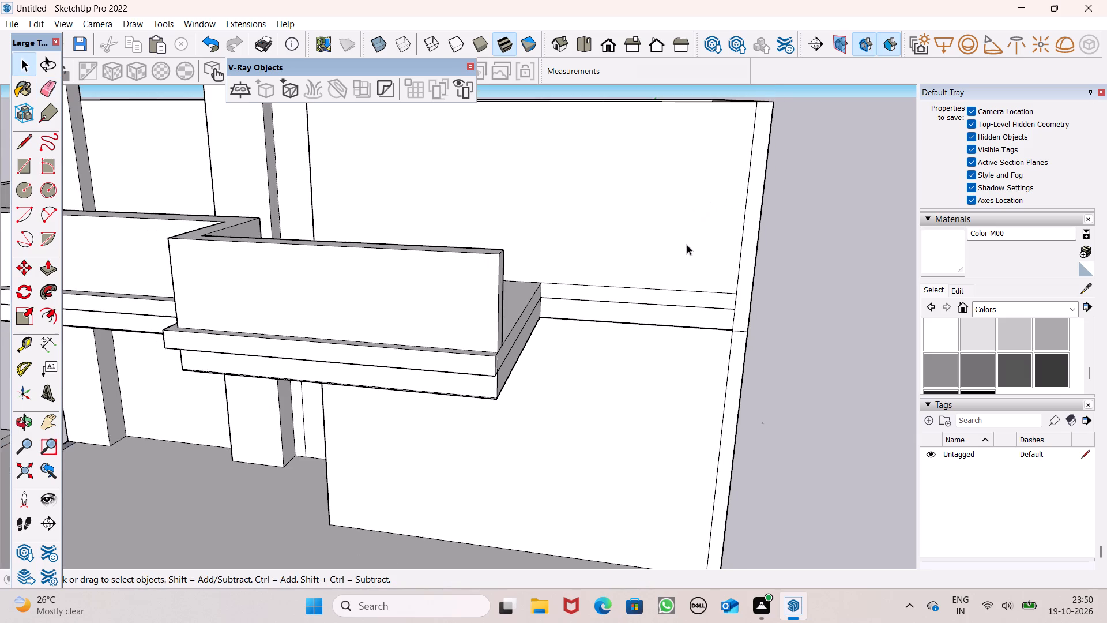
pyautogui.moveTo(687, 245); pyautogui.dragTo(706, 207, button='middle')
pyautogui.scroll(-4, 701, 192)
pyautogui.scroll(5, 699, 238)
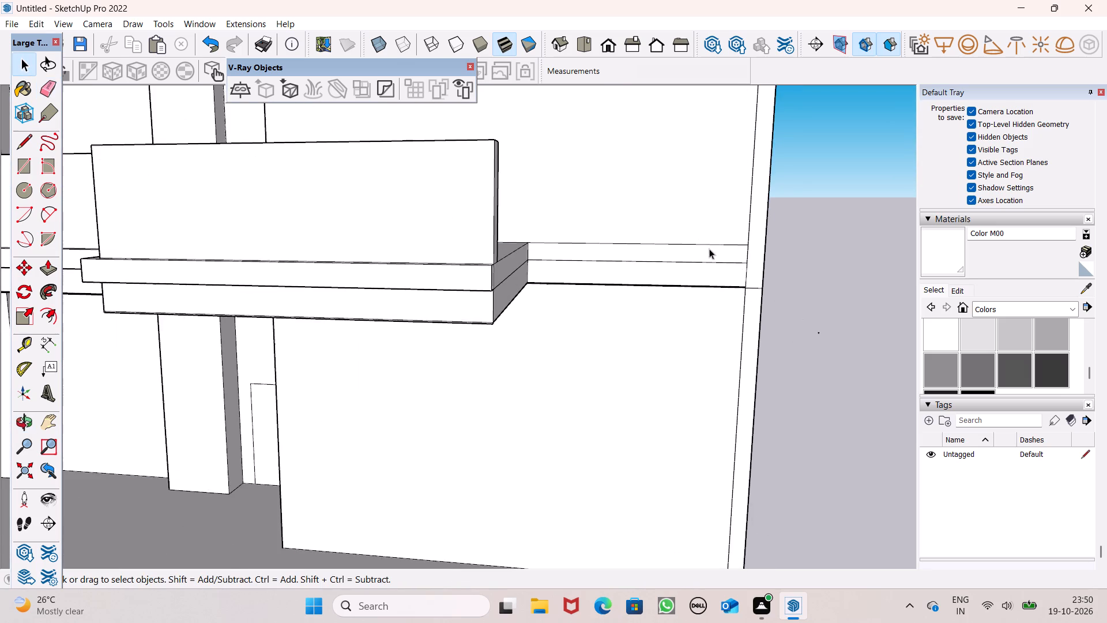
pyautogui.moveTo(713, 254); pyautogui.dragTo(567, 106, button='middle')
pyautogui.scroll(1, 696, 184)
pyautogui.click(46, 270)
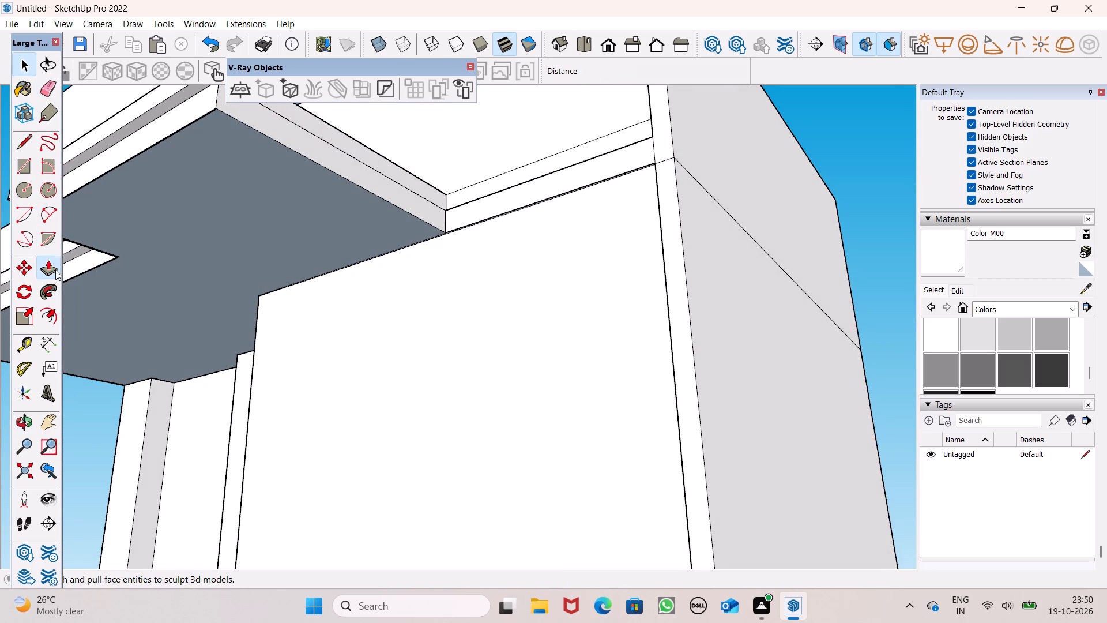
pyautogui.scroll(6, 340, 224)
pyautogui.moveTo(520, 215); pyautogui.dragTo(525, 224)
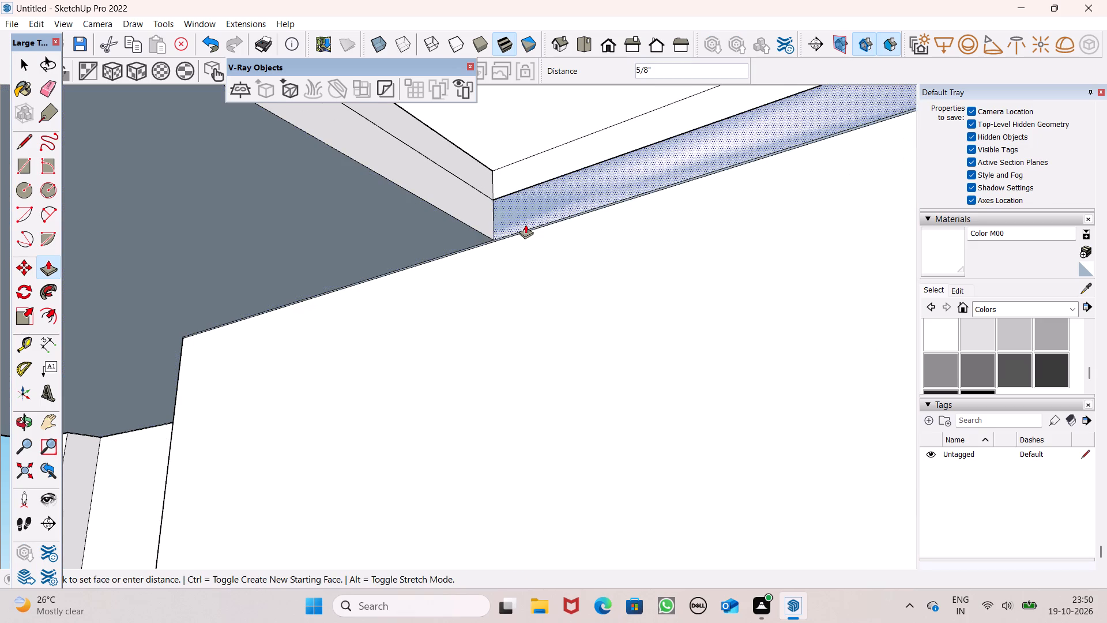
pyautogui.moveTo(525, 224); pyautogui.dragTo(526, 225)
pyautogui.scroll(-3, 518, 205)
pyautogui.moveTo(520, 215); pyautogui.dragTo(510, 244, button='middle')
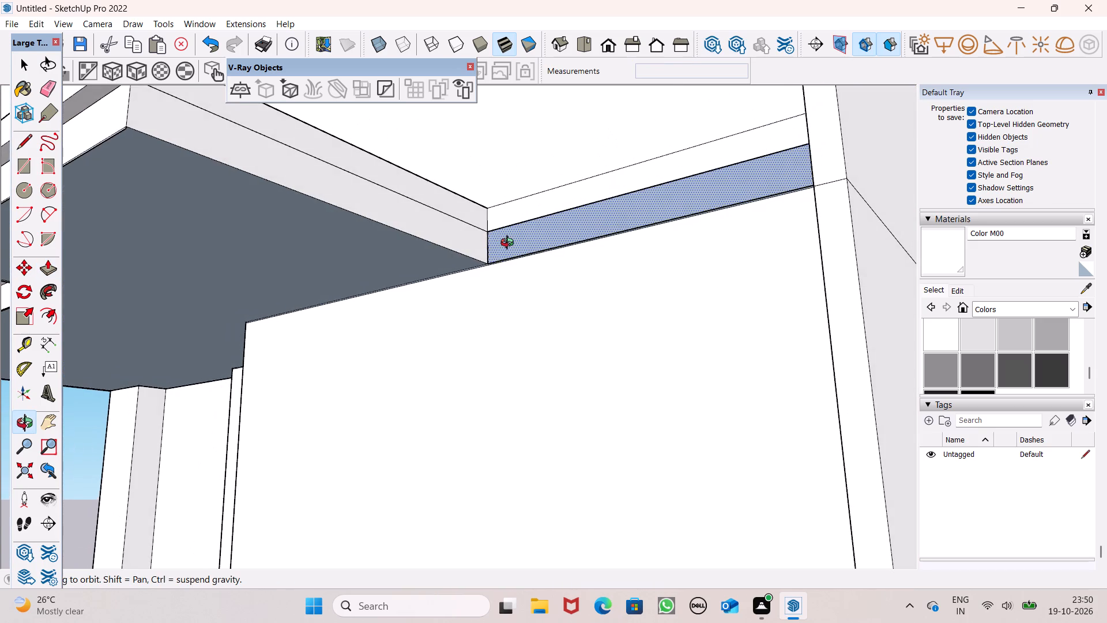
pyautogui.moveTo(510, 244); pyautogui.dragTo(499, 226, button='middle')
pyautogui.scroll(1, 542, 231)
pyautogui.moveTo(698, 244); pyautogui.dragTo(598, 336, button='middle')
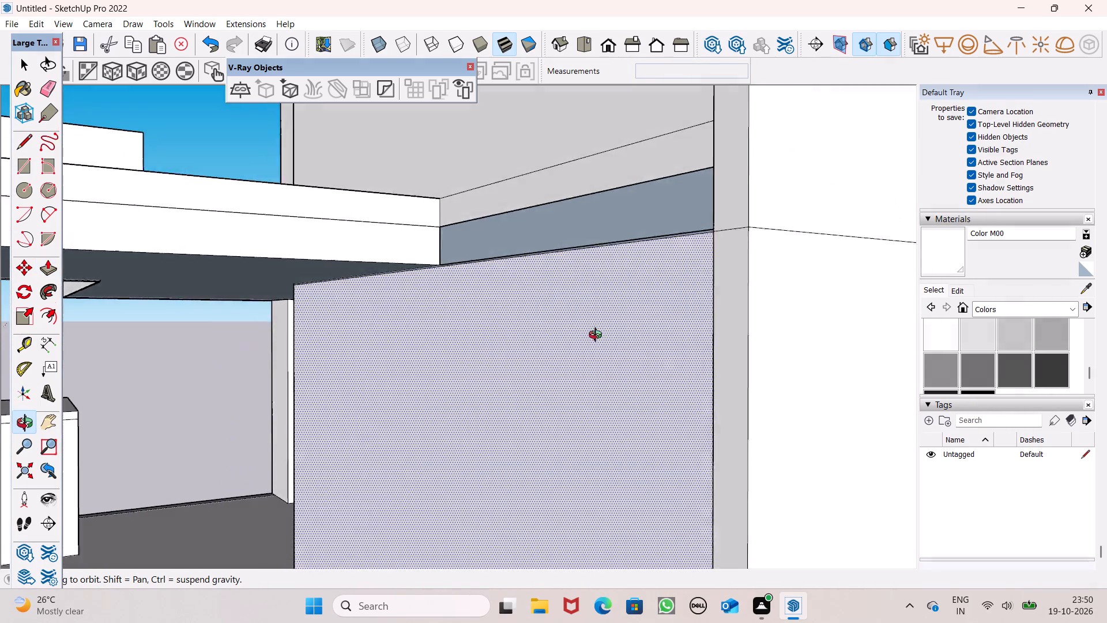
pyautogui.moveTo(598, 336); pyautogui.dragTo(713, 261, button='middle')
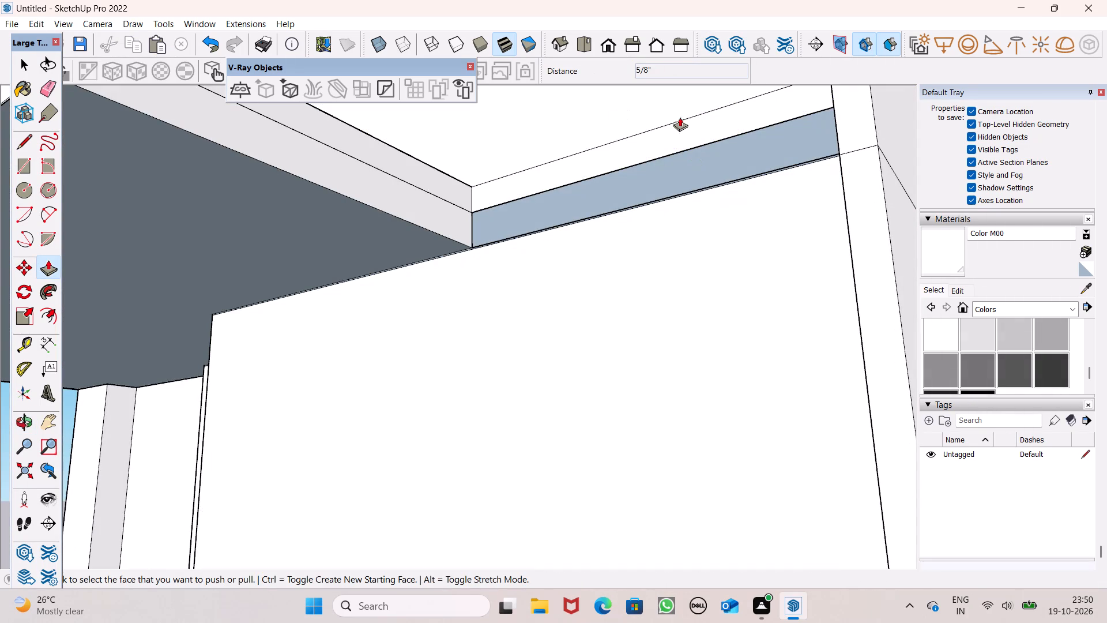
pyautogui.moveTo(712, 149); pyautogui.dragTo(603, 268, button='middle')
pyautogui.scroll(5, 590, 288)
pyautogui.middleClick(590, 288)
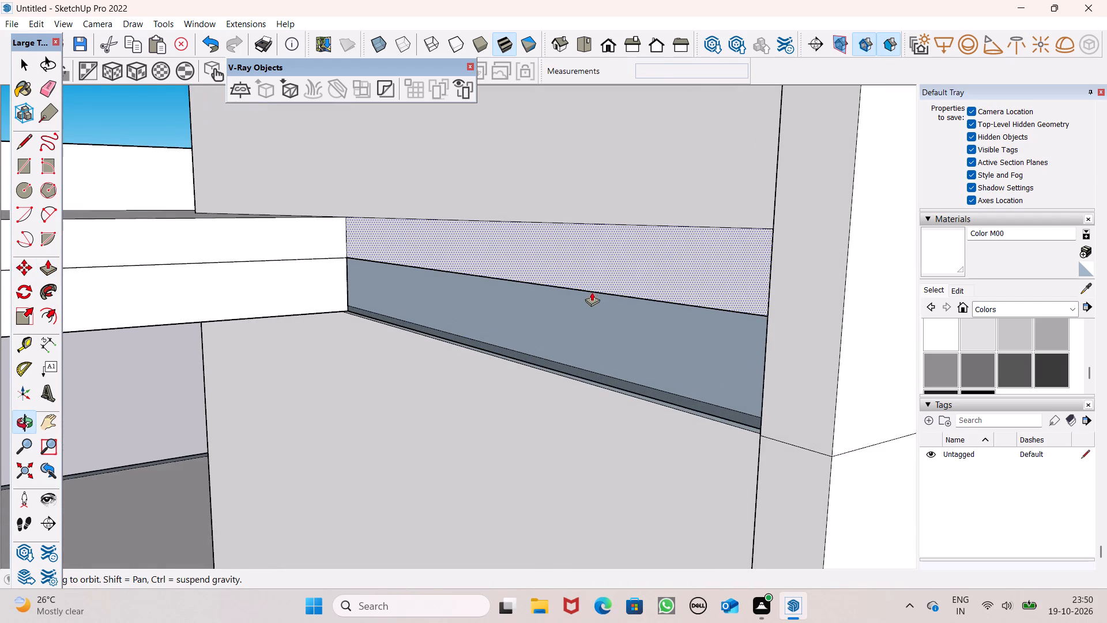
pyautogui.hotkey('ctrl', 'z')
# Examine the canopy's underside and the junction between its cut side and the side wall from below.
pyautogui.moveTo(540, 374); pyautogui.dragTo(531, 236, button='middle')
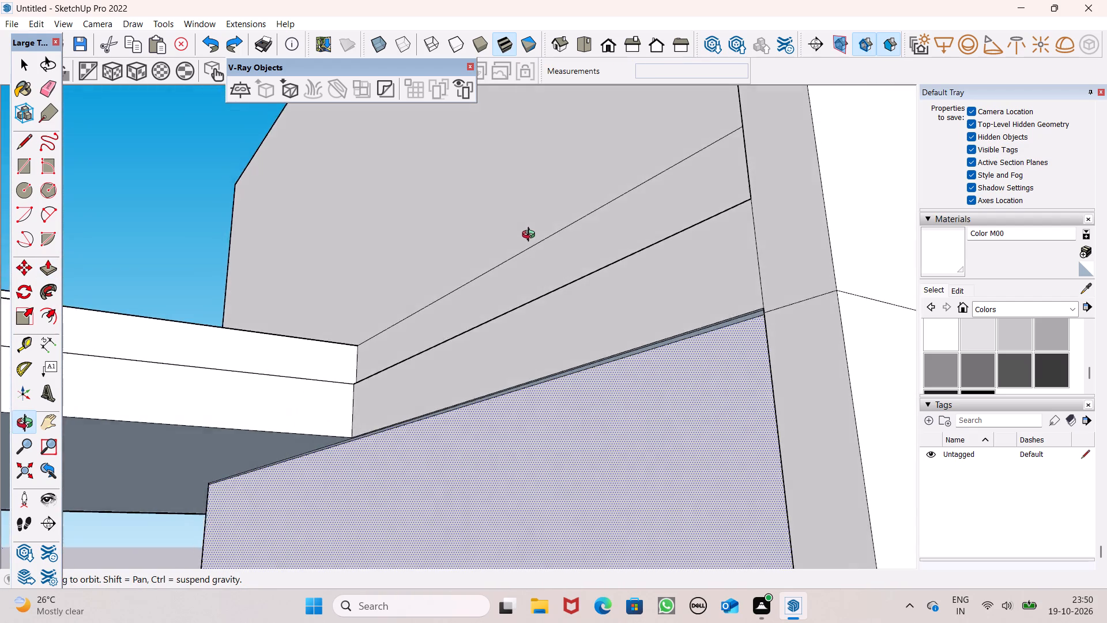
pyautogui.moveTo(531, 236); pyautogui.dragTo(477, 151, button='middle')
pyautogui.scroll(1, 477, 151)
pyautogui.scroll(-6, 489, 196)
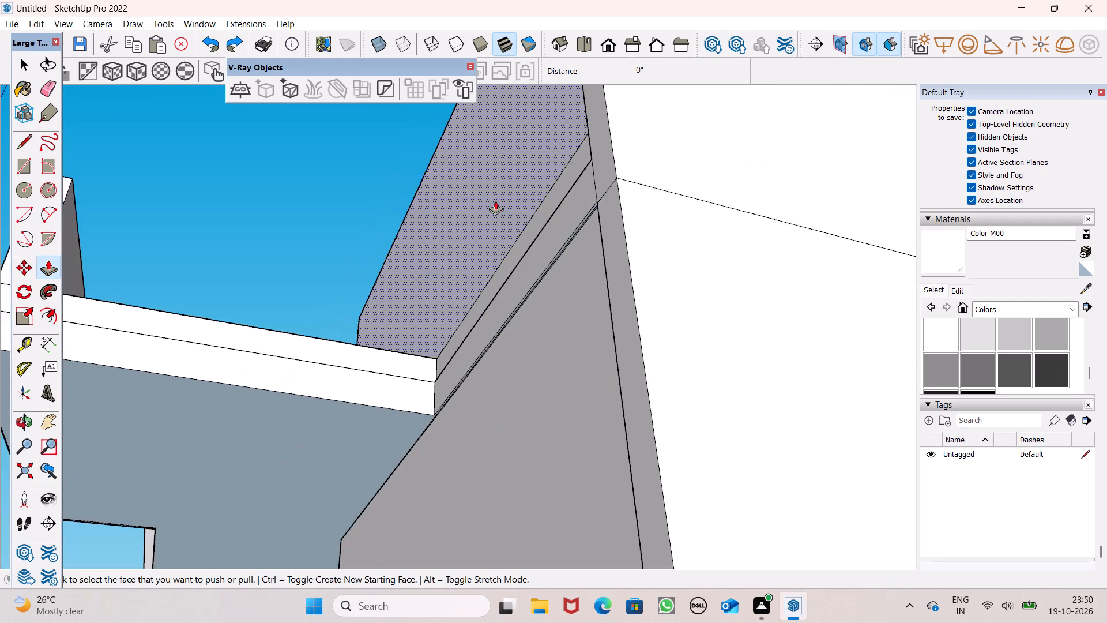
pyautogui.scroll(-4, 504, 247)
pyautogui.scroll(-3, 511, 307)
pyautogui.moveTo(359, 359); pyautogui.dragTo(596, 354, button='middle')
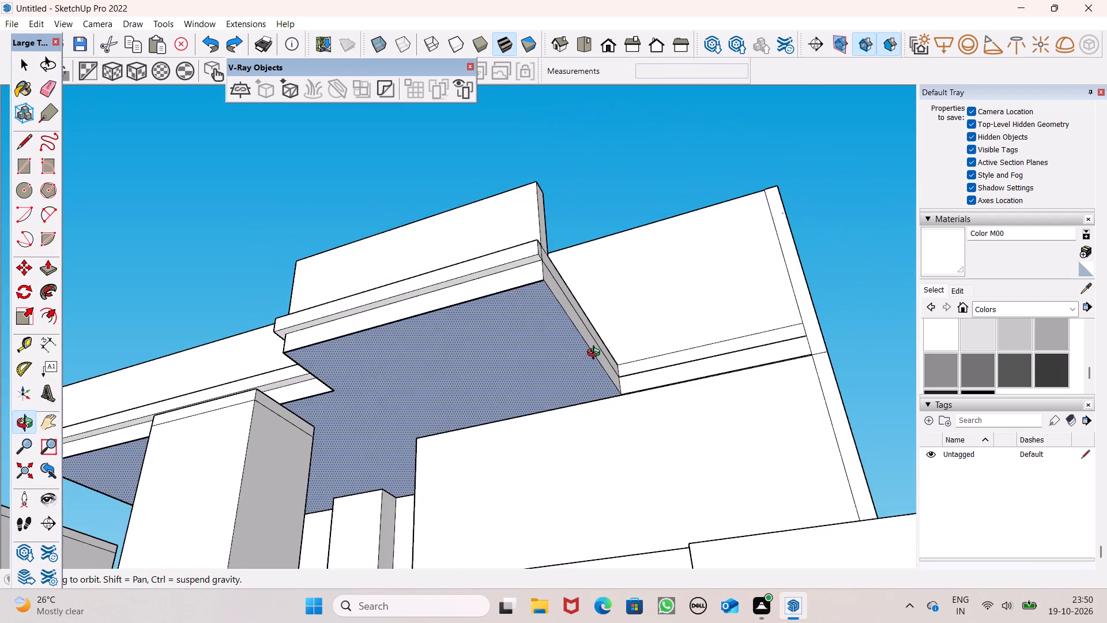
pyautogui.moveTo(596, 354); pyautogui.dragTo(686, 345, button='middle')
pyautogui.scroll(-2, 686, 320)
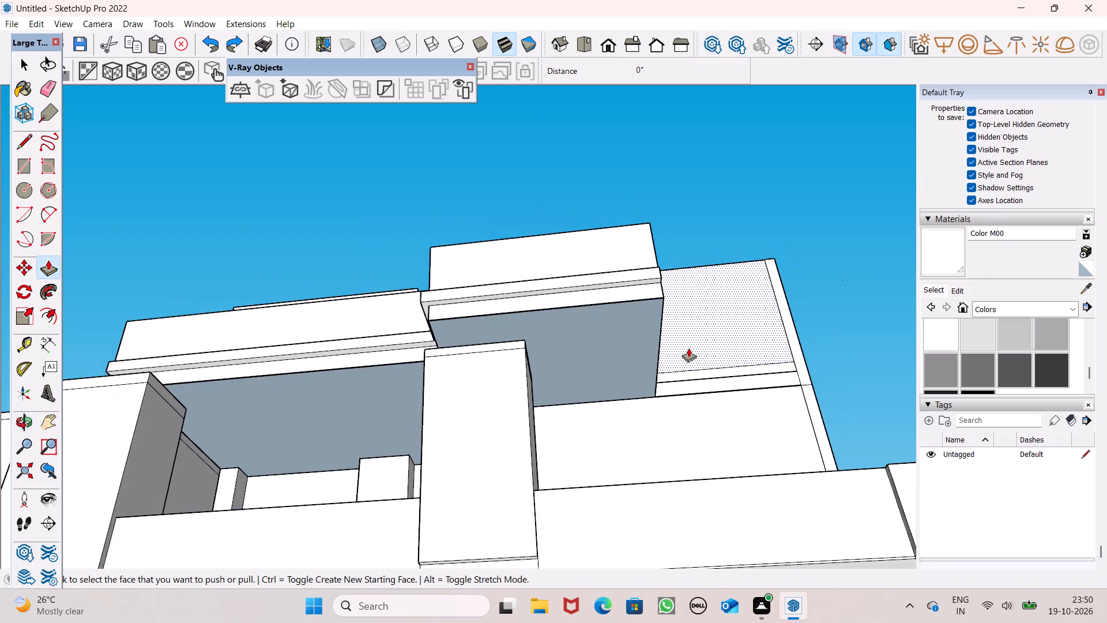
pyautogui.scroll(4, 688, 348)
pyautogui.scroll(5, 612, 396)
pyautogui.moveTo(617, 409); pyautogui.dragTo(515, 486, button='middle')
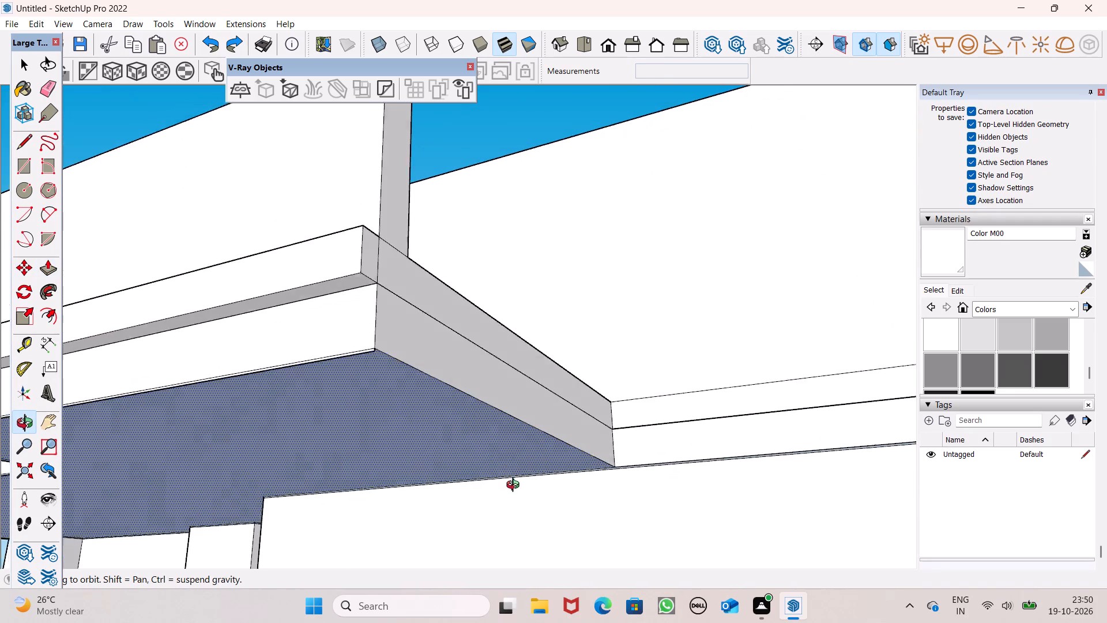
pyautogui.moveTo(515, 486); pyautogui.dragTo(457, 460, button='middle')
pyautogui.scroll(-3, 667, 359)
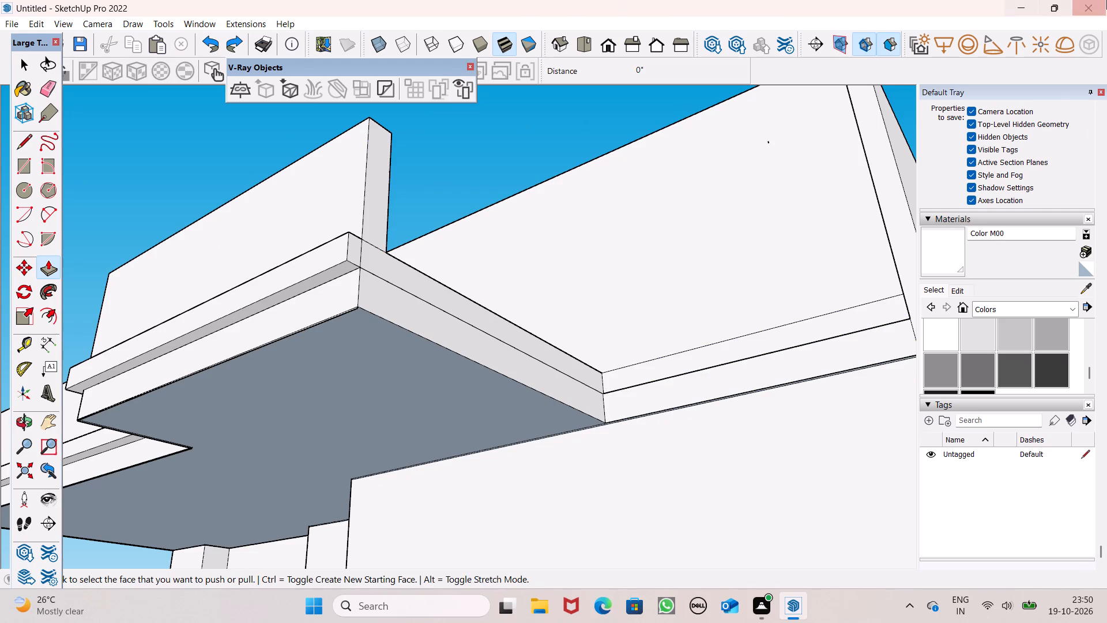
pyautogui.scroll(-6, 423, 270)
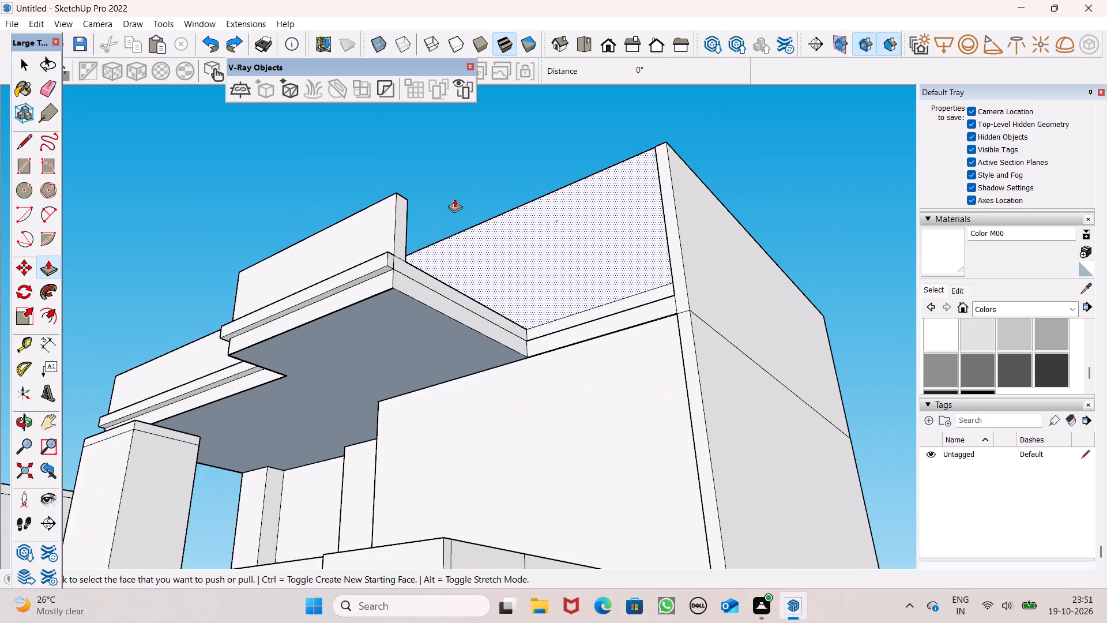
pyautogui.scroll(-1, 452, 204)
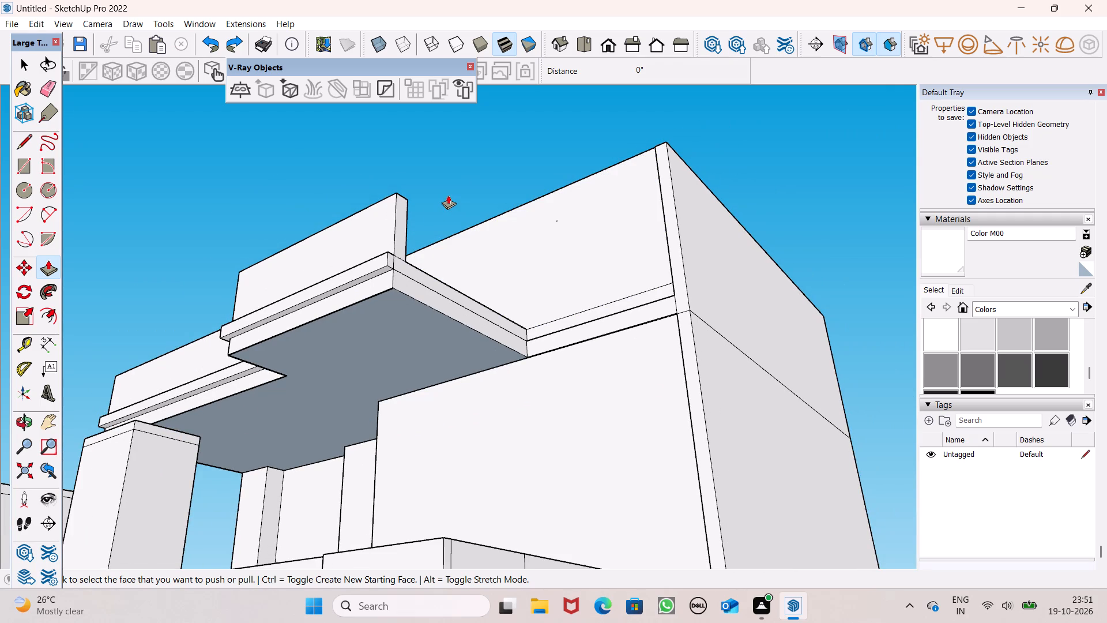
# Examine the canopy, its underside and the strip lines where it meets the side wall, from below and above.
pyautogui.moveTo(526, 256); pyautogui.dragTo(554, 342, button='middle')
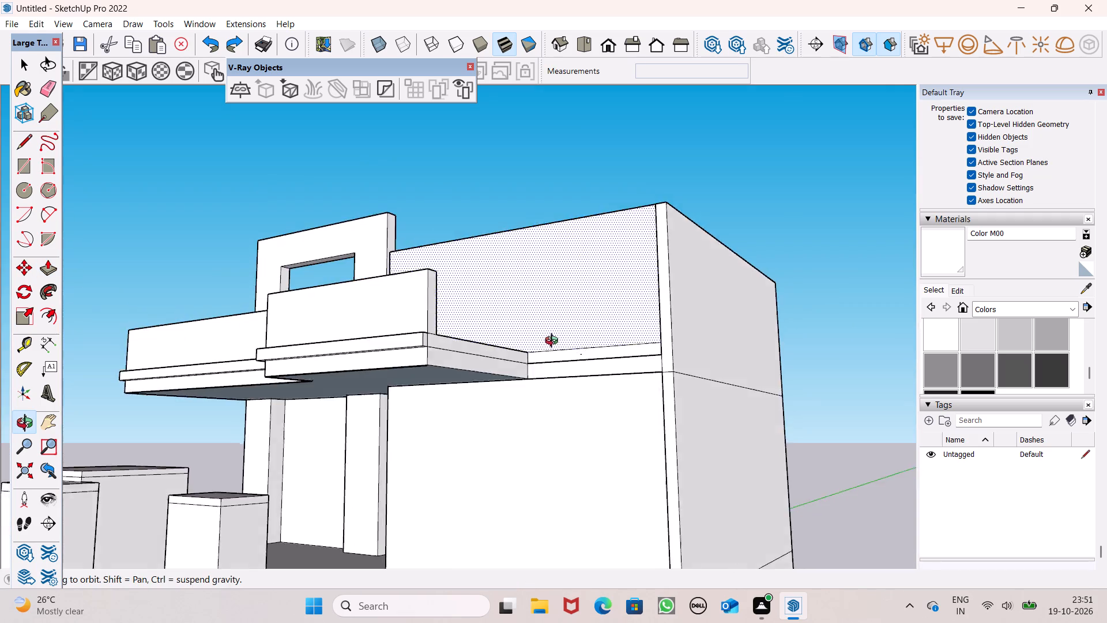
pyautogui.moveTo(554, 342); pyautogui.dragTo(590, 406, button='middle')
pyautogui.scroll(6, 607, 404)
pyautogui.moveTo(652, 418); pyautogui.dragTo(578, 282, button='middle')
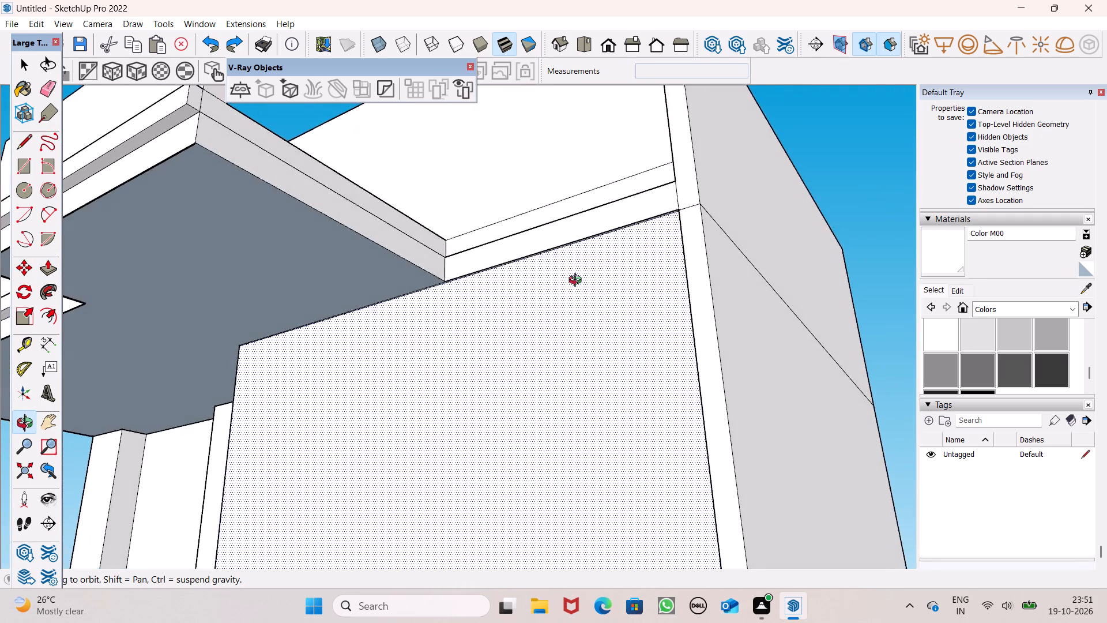
pyautogui.moveTo(578, 282); pyautogui.dragTo(546, 277, button='middle')
pyautogui.scroll(-5, 601, 229)
pyautogui.moveTo(604, 282); pyautogui.dragTo(738, 440, button='middle')
pyautogui.press('space')
pyautogui.scroll(-3, 679, 271)
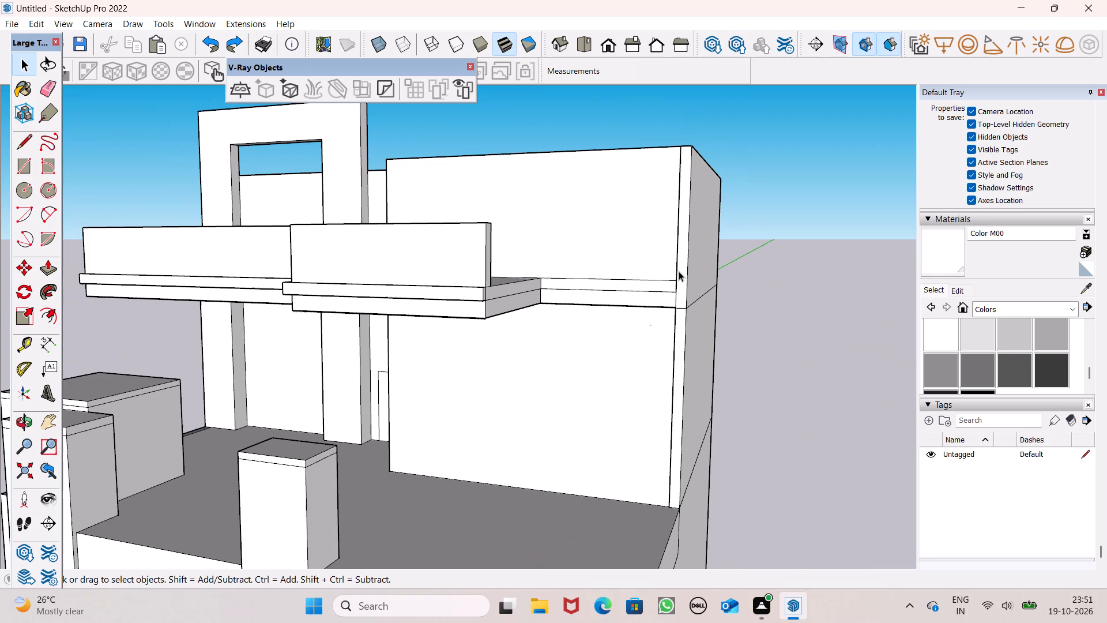
pyautogui.scroll(-5, 683, 284)
pyautogui.moveTo(675, 291); pyautogui.dragTo(718, 427, button='middle')
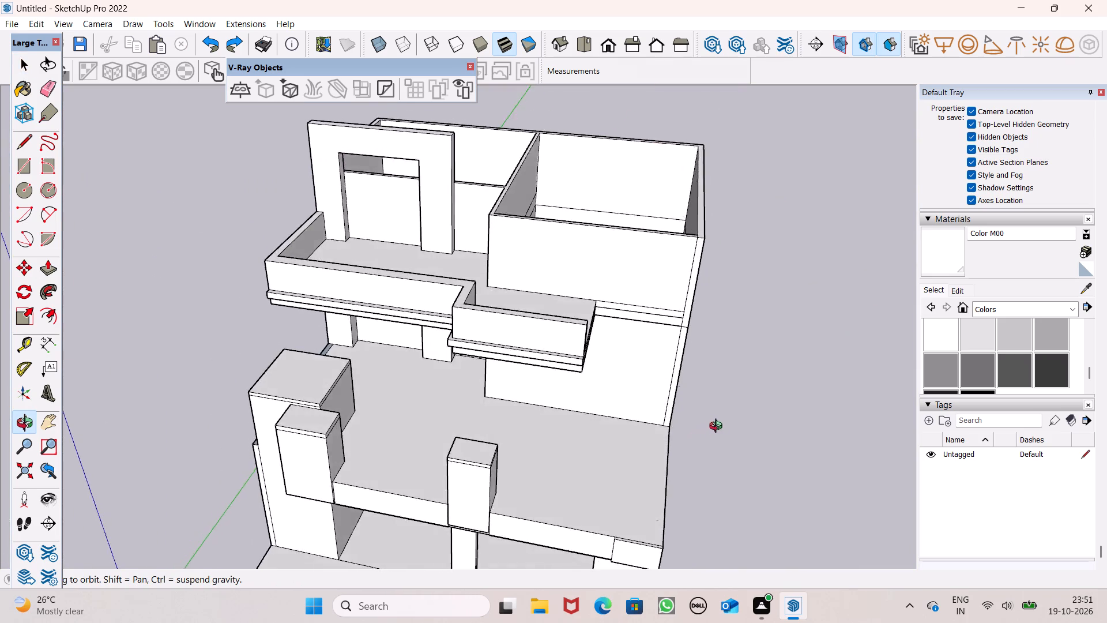
pyautogui.moveTo(718, 427); pyautogui.dragTo(755, 365, button='middle')
pyautogui.scroll(-1, 688, 299)
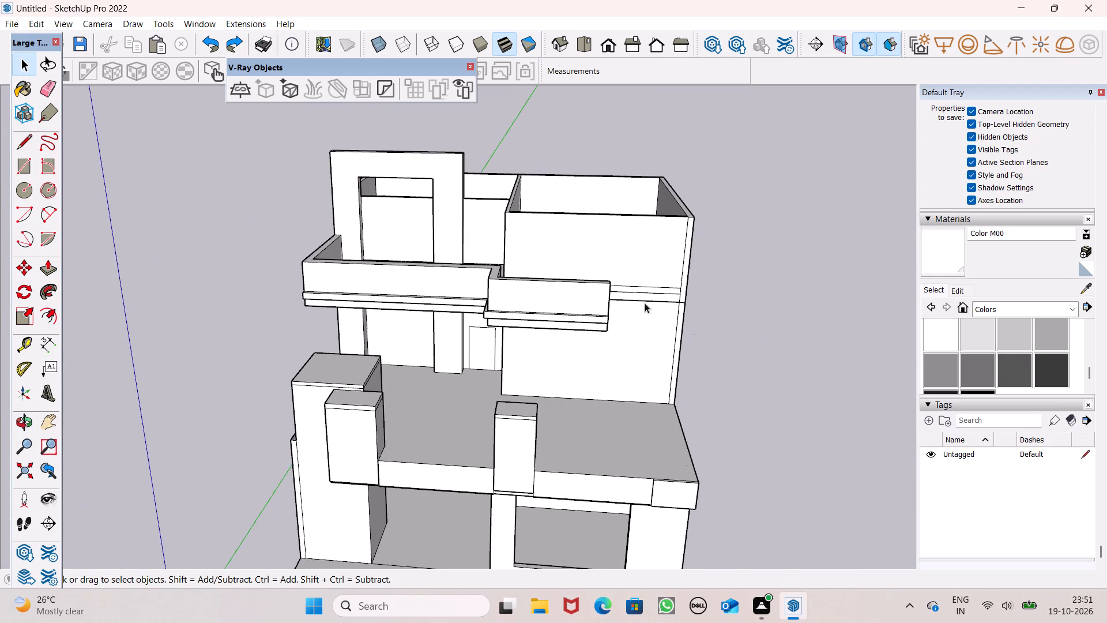
pyautogui.moveTo(645, 304); pyautogui.dragTo(620, 302, button='middle')
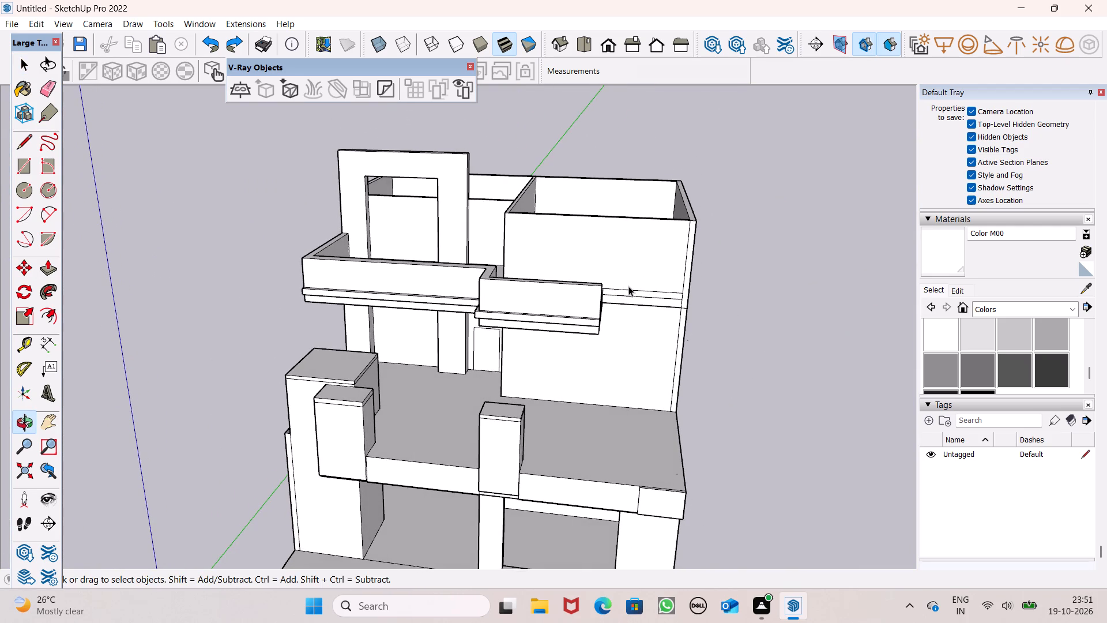
pyautogui.scroll(3, 632, 263)
pyautogui.moveTo(649, 288); pyautogui.dragTo(626, 287, button='middle')
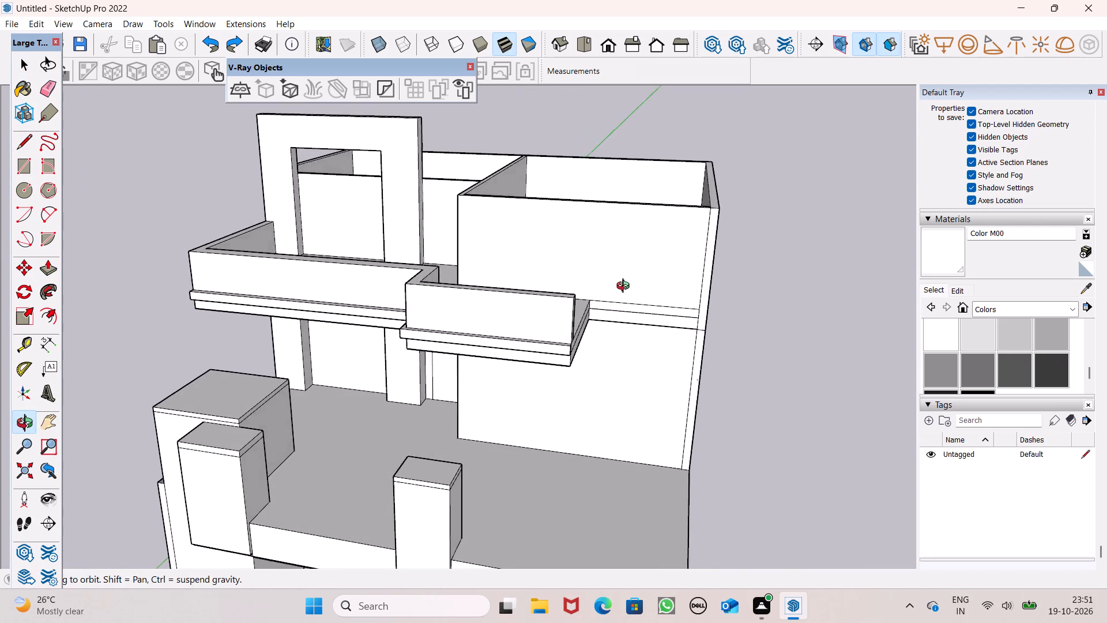
pyautogui.moveTo(626, 287); pyautogui.dragTo(622, 271, button='middle')
pyautogui.scroll(7, 641, 250)
pyautogui.moveTo(701, 336); pyautogui.dragTo(668, 298, button='middle')
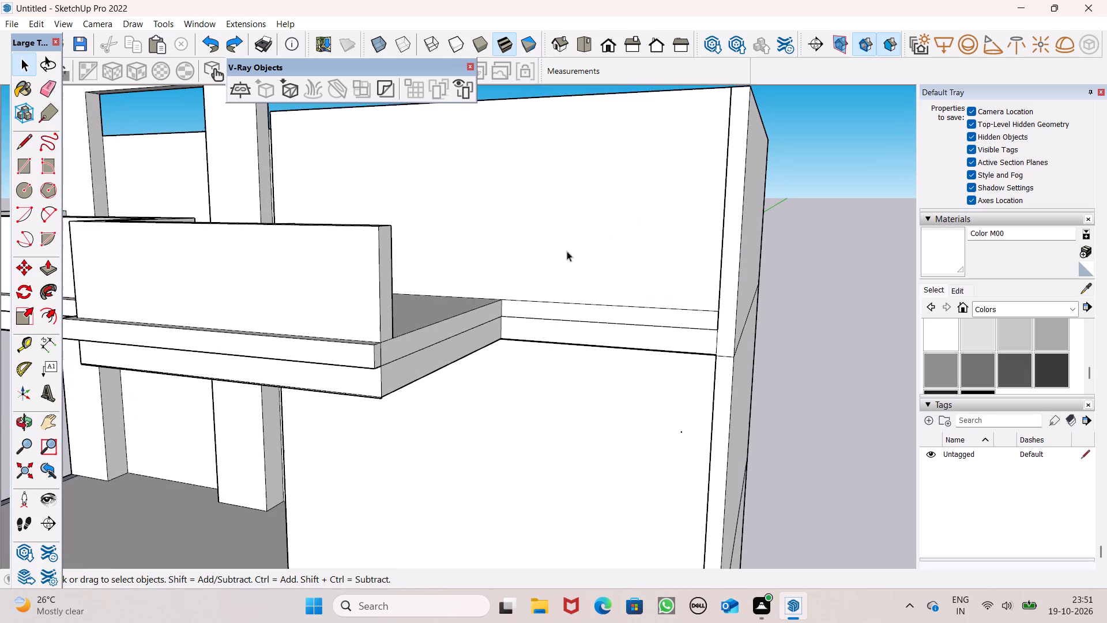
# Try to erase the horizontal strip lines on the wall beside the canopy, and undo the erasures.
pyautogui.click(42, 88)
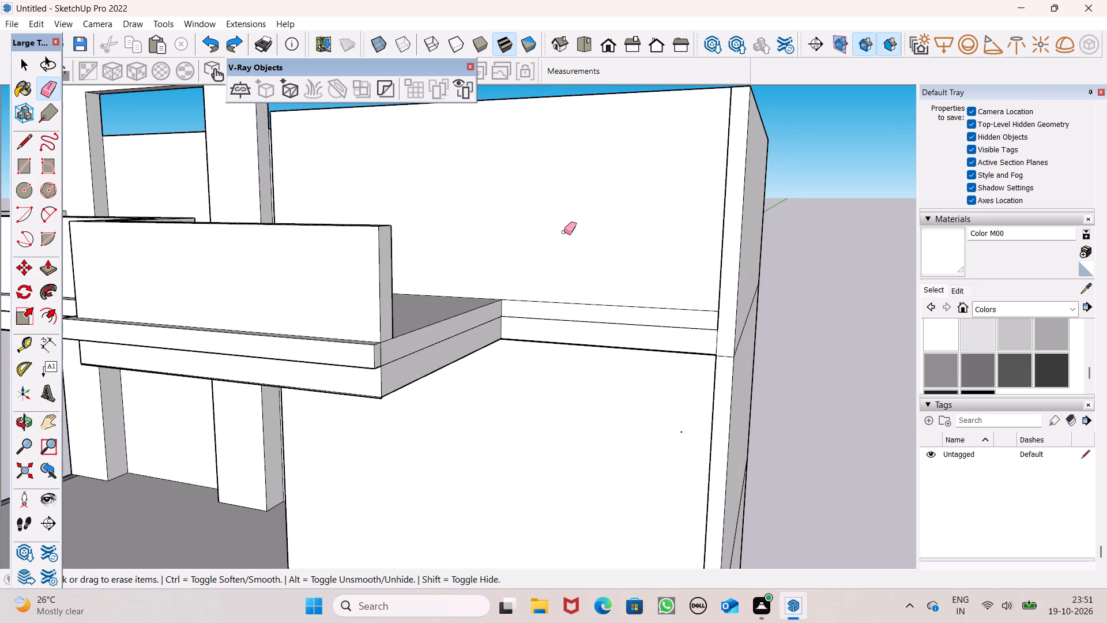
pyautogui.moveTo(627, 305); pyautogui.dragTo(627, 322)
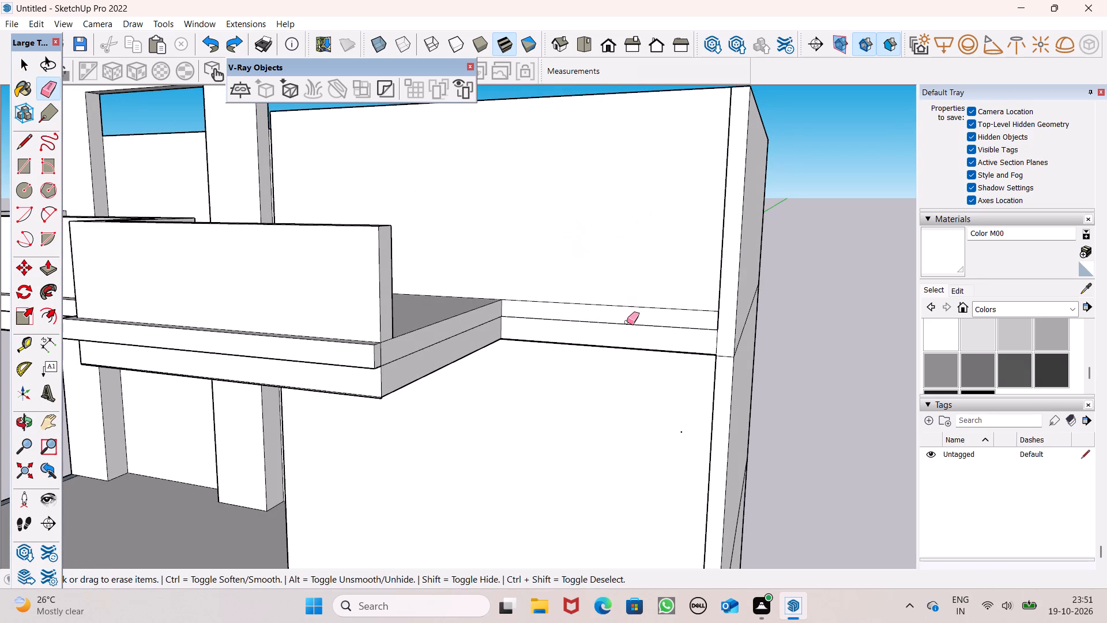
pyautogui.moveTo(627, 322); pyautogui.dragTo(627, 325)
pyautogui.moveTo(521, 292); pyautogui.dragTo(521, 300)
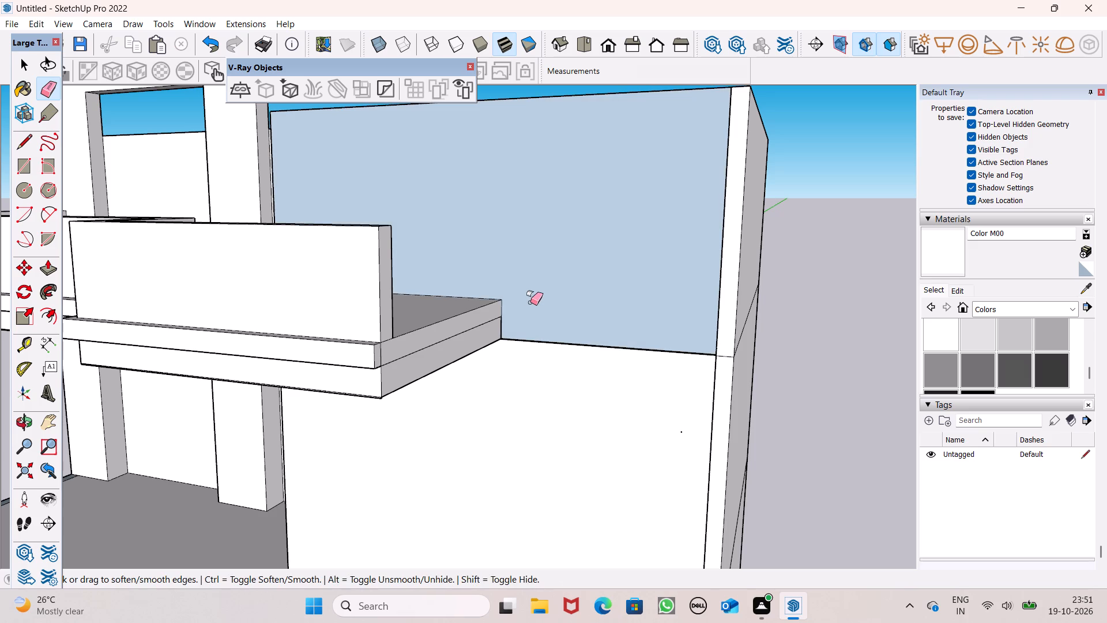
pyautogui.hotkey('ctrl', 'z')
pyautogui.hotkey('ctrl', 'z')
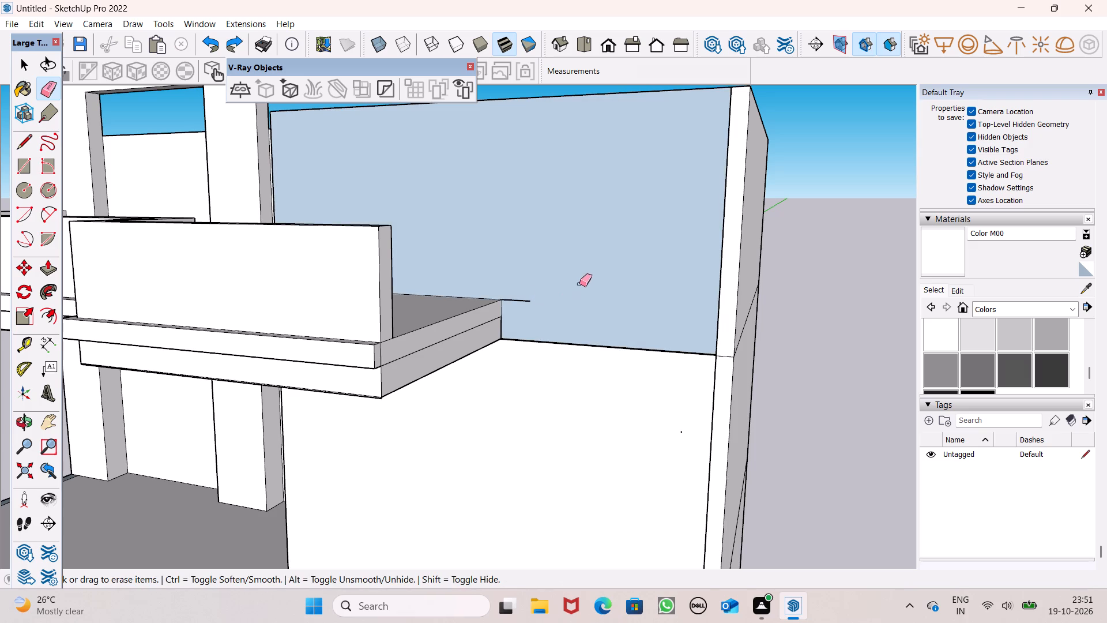
# Delete the thick edge along the top of the lower wall strip beside the canopy.
pyautogui.press('space')
pyautogui.moveTo(611, 358); pyautogui.dragTo(532, 304, button='middle')
pyautogui.scroll(1, 607, 358)
pyautogui.scroll(3, 650, 260)
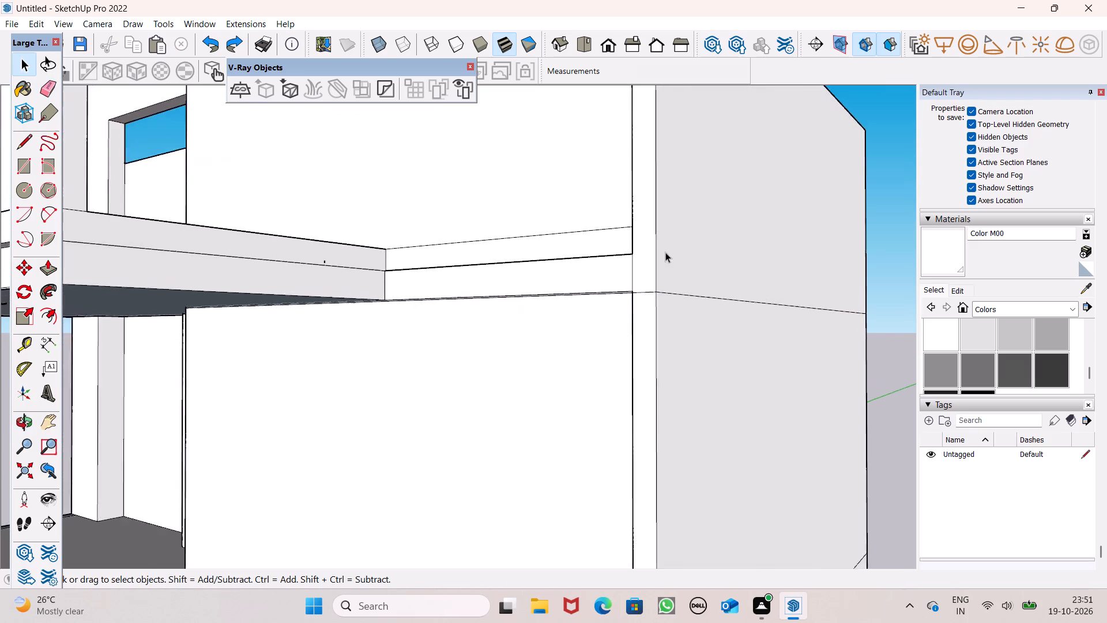
pyautogui.scroll(5, 665, 252)
pyautogui.scroll(14, 588, 260)
pyautogui.moveTo(605, 262); pyautogui.dragTo(733, 322, button='middle')
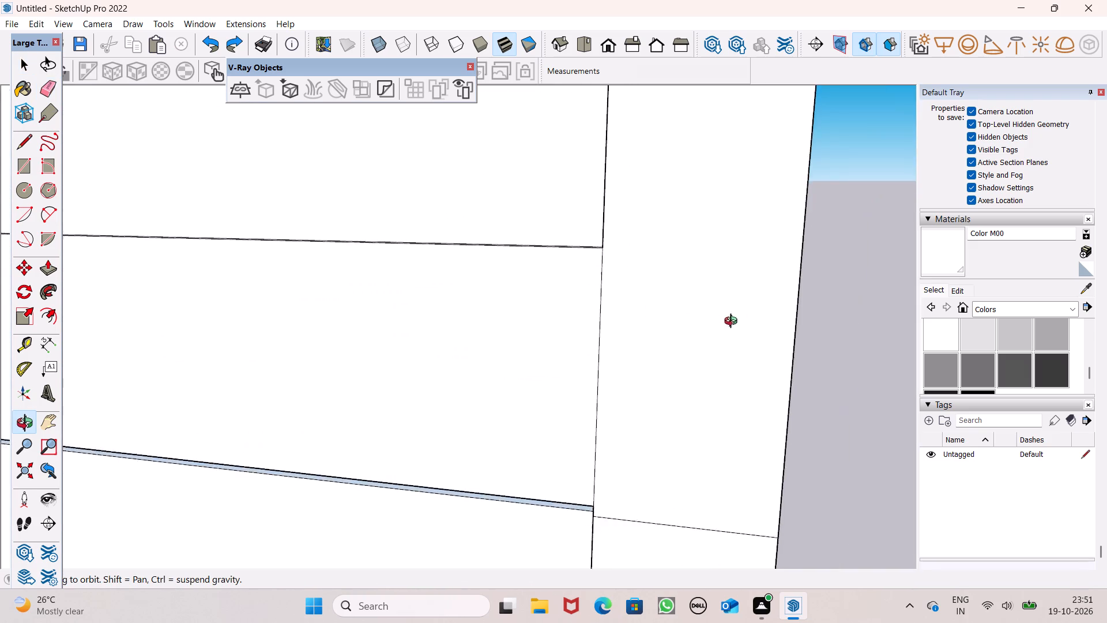
pyautogui.moveTo(733, 322); pyautogui.dragTo(379, 0, button='middle')
pyautogui.scroll(1, 773, 266)
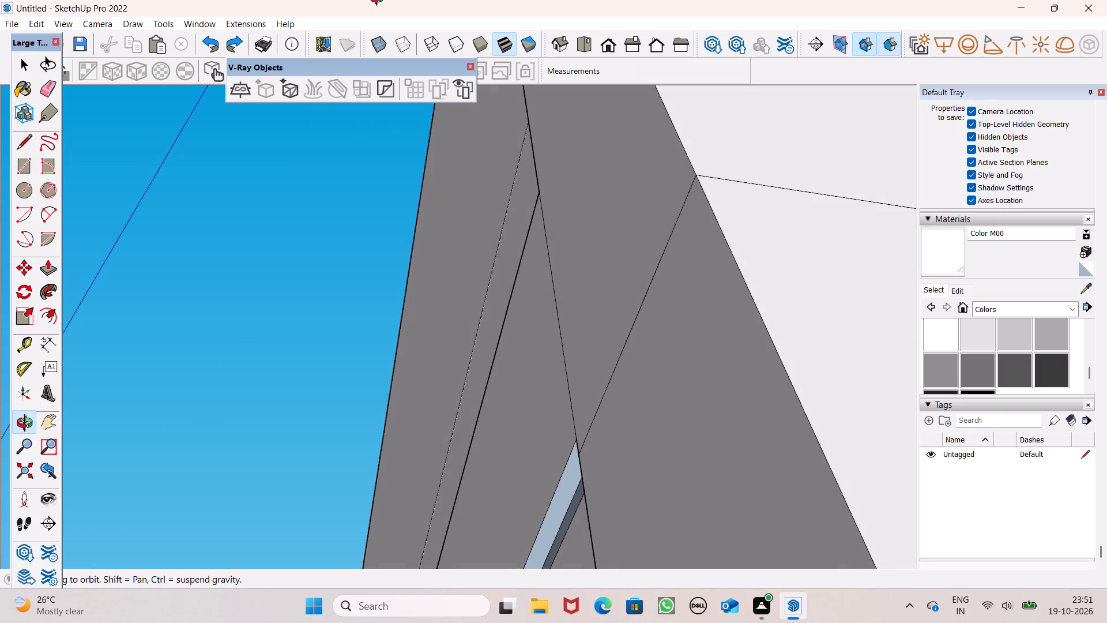
pyautogui.moveTo(379, 0); pyautogui.dragTo(418, 3, button='middle')
pyautogui.click(522, 269)
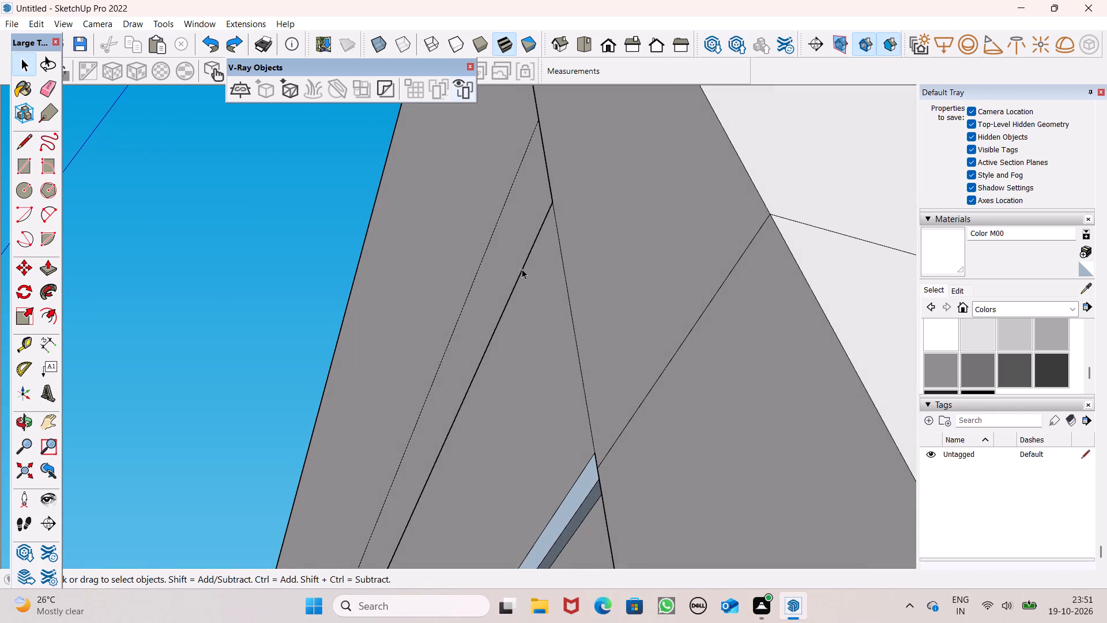
pyautogui.press('Delete')
# Paint the blue-grey strip face exposed beside the canopy with white Color M00 from the Colors collection.
pyautogui.scroll(-3, 507, 234)
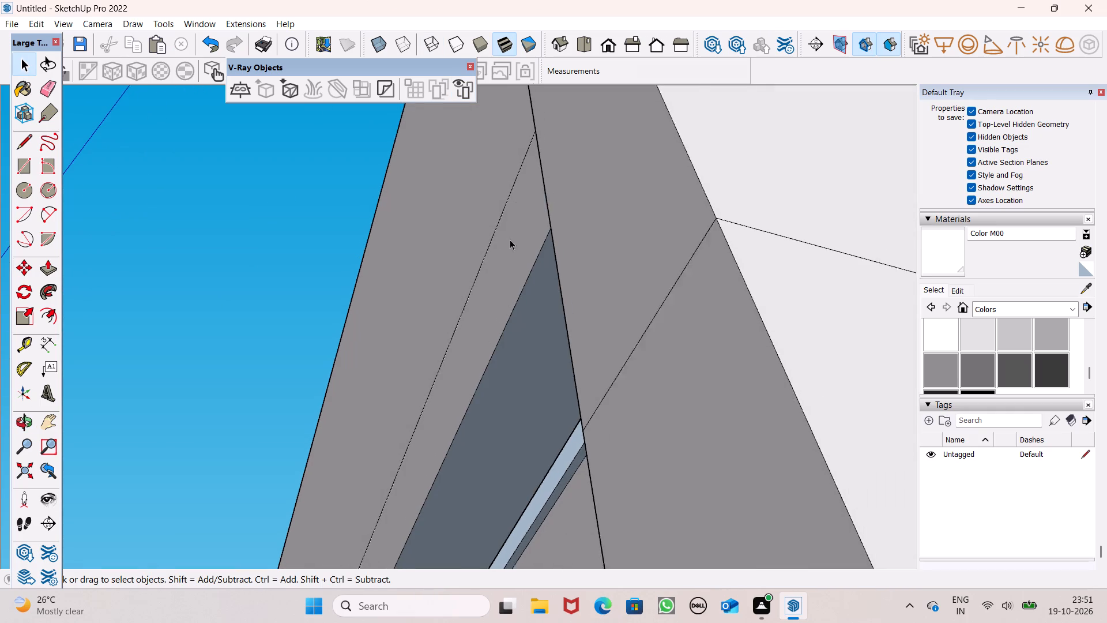
pyautogui.scroll(-8, 510, 239)
pyautogui.moveTo(612, 318); pyautogui.dragTo(844, 504, button='middle')
pyautogui.scroll(-6, 671, 315)
pyautogui.moveTo(658, 325); pyautogui.dragTo(678, 451, button='middle')
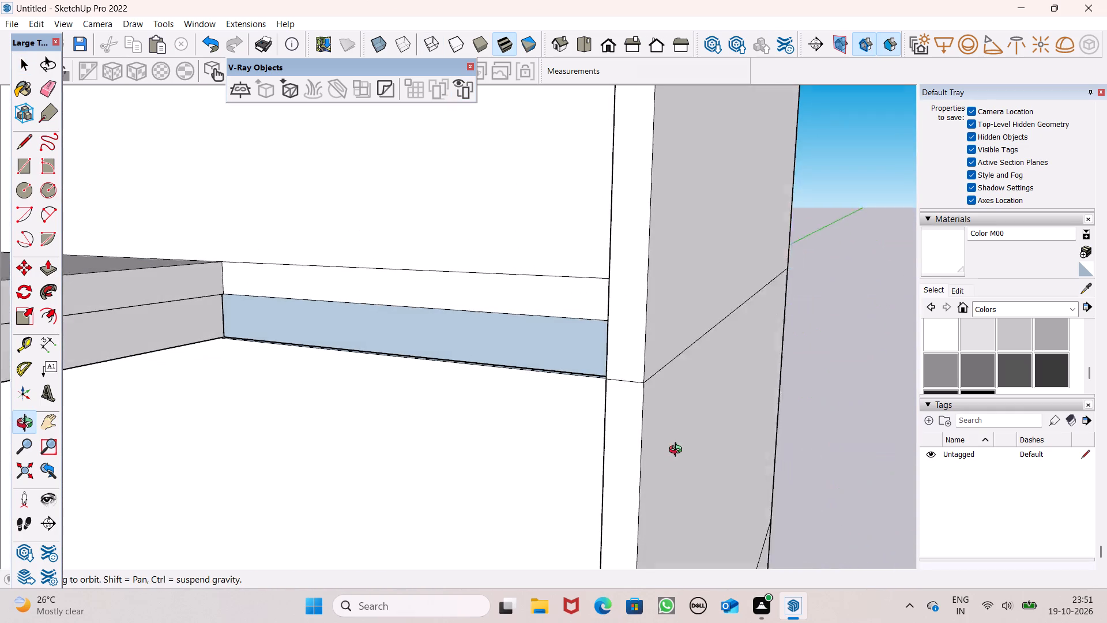
pyautogui.moveTo(678, 451); pyautogui.dragTo(683, 456, button='middle')
pyautogui.click(558, 352)
pyautogui.scroll(-3, 670, 313)
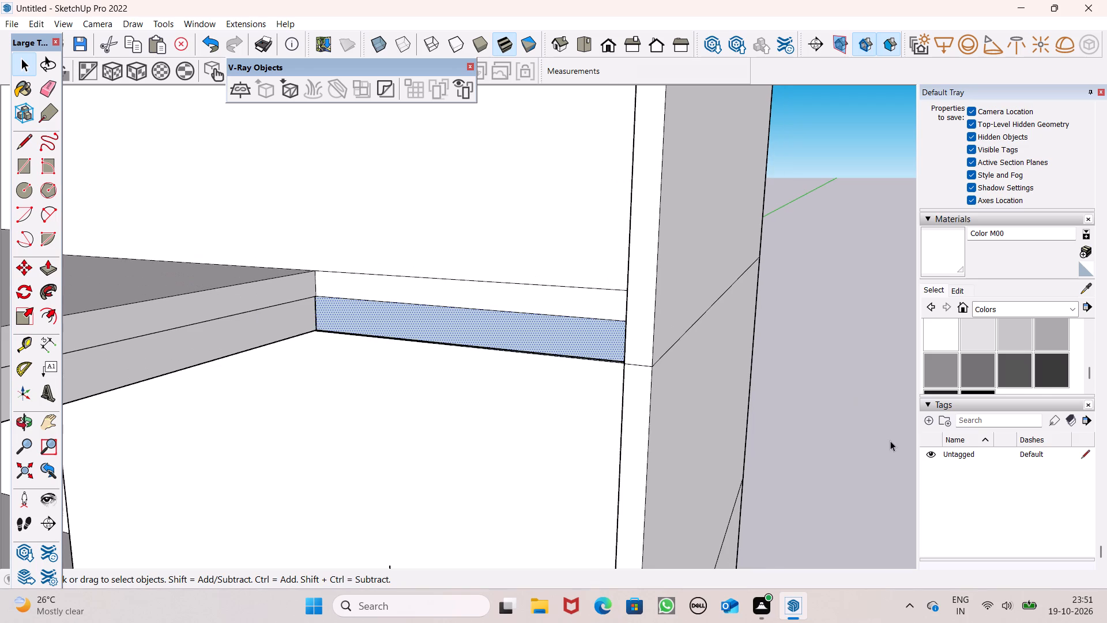
pyautogui.click(831, 393)
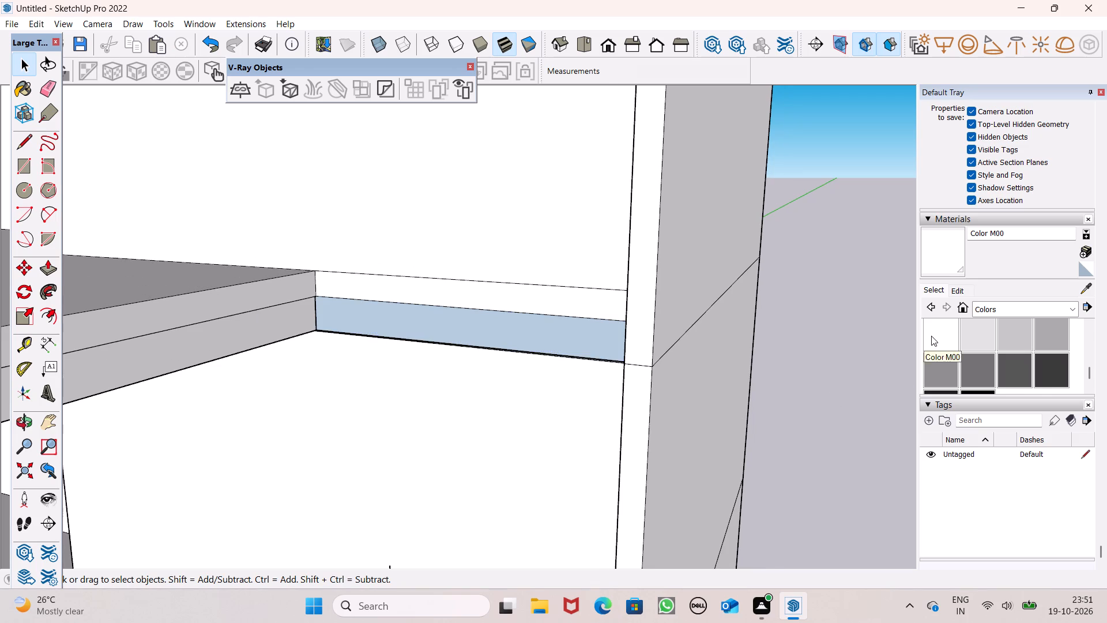
pyautogui.click(931, 335)
pyautogui.click(528, 342)
# Paint the canopy's underside and the thin ledge along the wall strip's lower edge with Color M00.
pyautogui.scroll(-3, 642, 347)
pyautogui.moveTo(636, 399); pyautogui.dragTo(620, 347, button='middle')
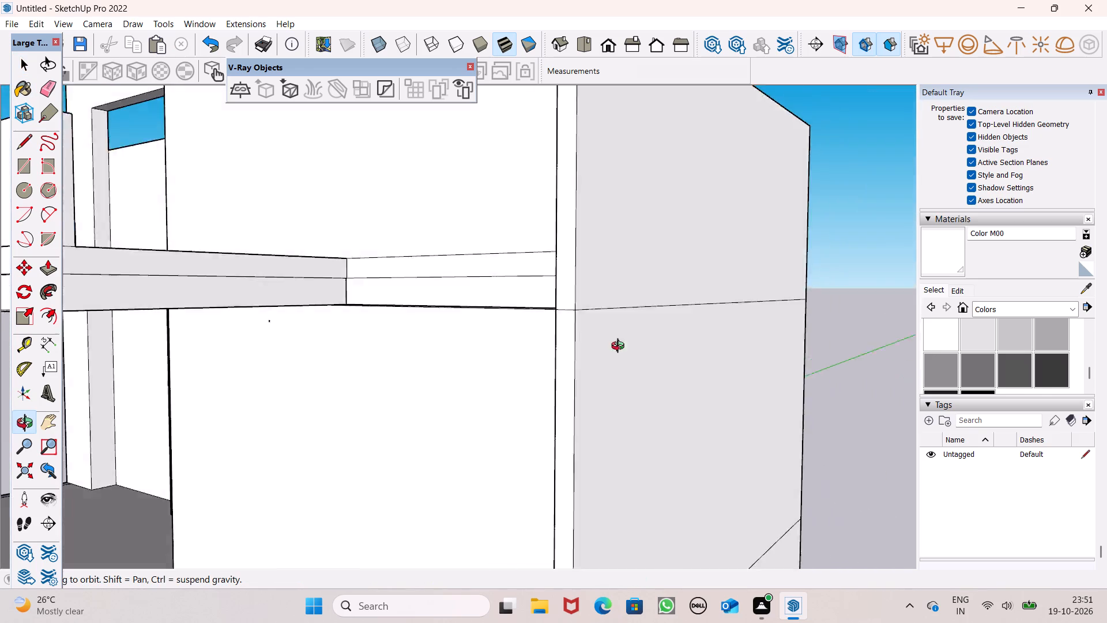
pyautogui.moveTo(620, 347); pyautogui.dragTo(692, 336, button='middle')
pyautogui.scroll(5, 633, 289)
pyautogui.moveTo(628, 297); pyautogui.dragTo(595, 110, button='middle')
pyautogui.click(122, 230)
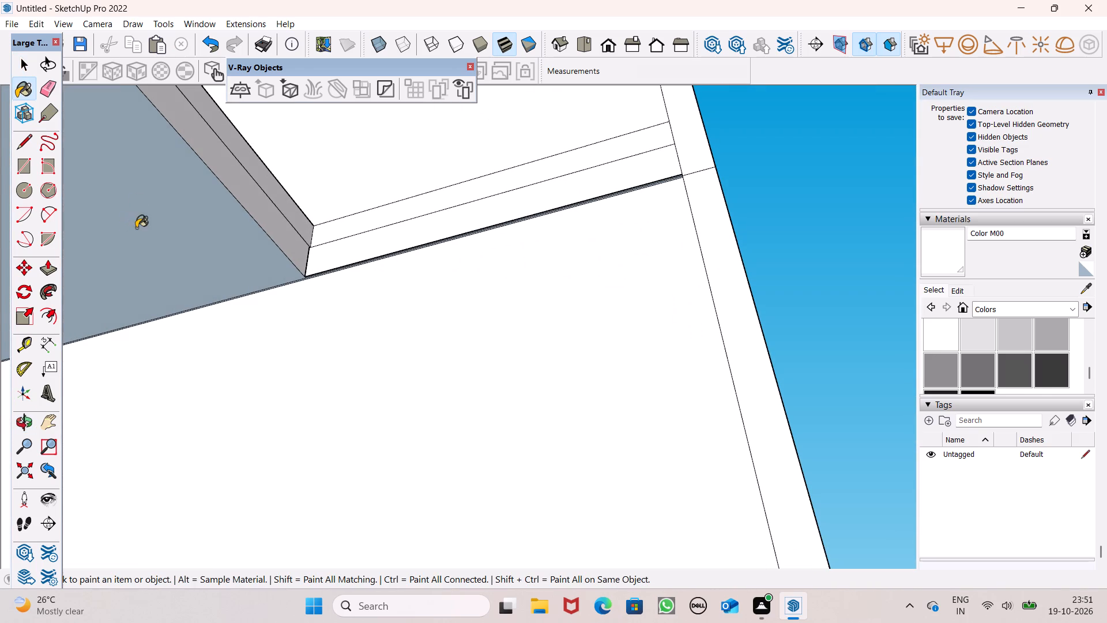
pyautogui.scroll(7, 391, 279)
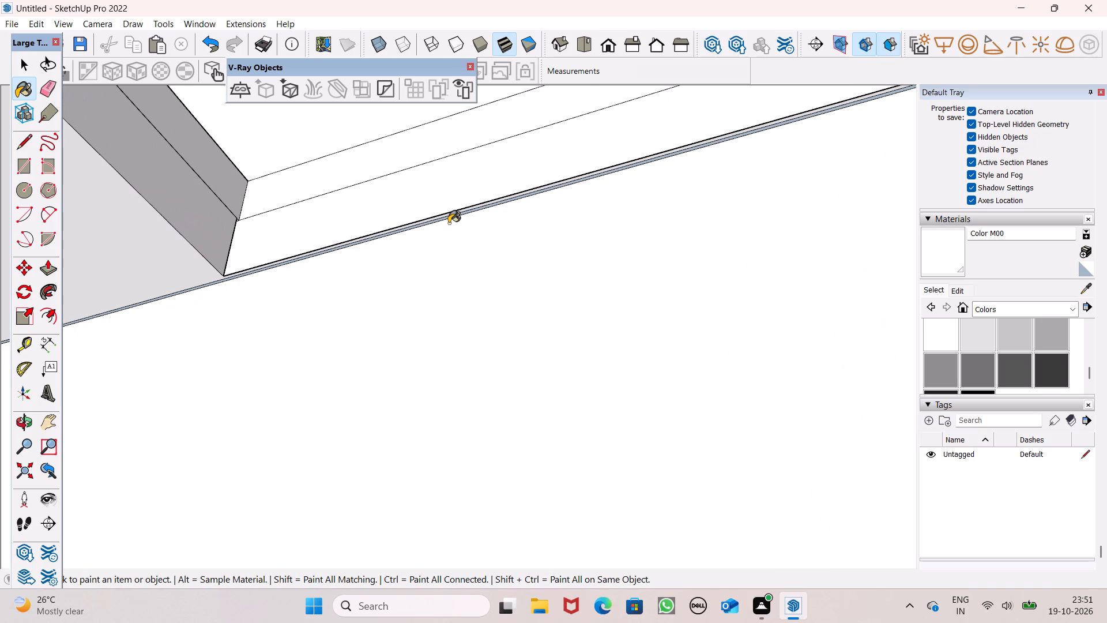
pyautogui.click(453, 219)
pyautogui.click(459, 215)
pyautogui.scroll(-10, 473, 207)
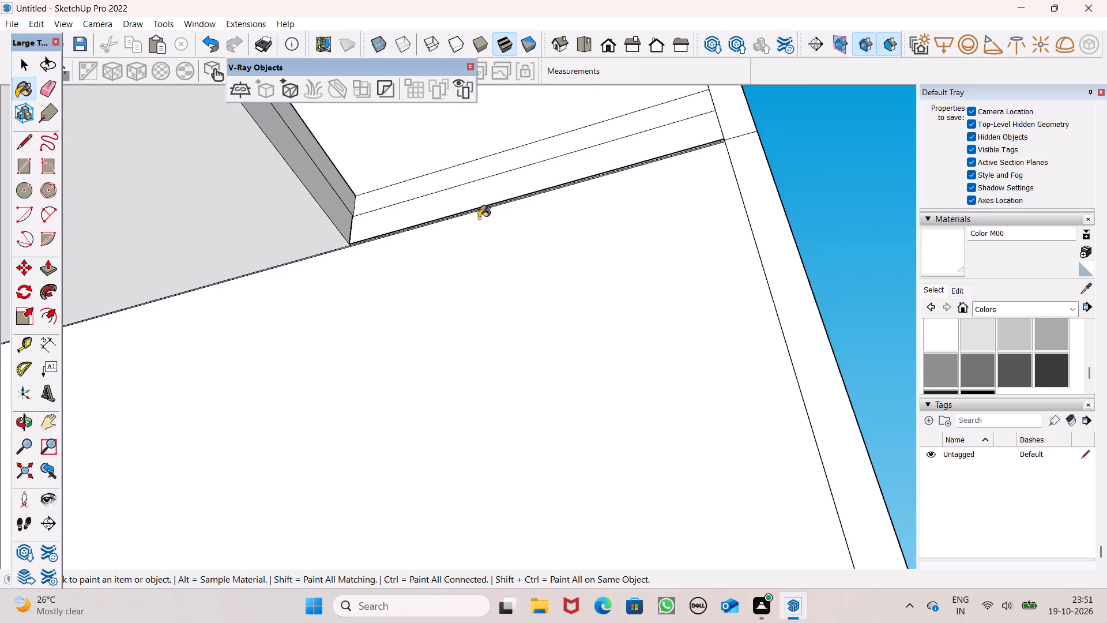
pyautogui.scroll(-3, 479, 218)
pyautogui.moveTo(483, 250); pyautogui.dragTo(496, 433, button='middle')
pyautogui.press('space')
# Examine the whole house from the front and from above, including the upper balcony and walled rooms.
pyautogui.click(612, 48)
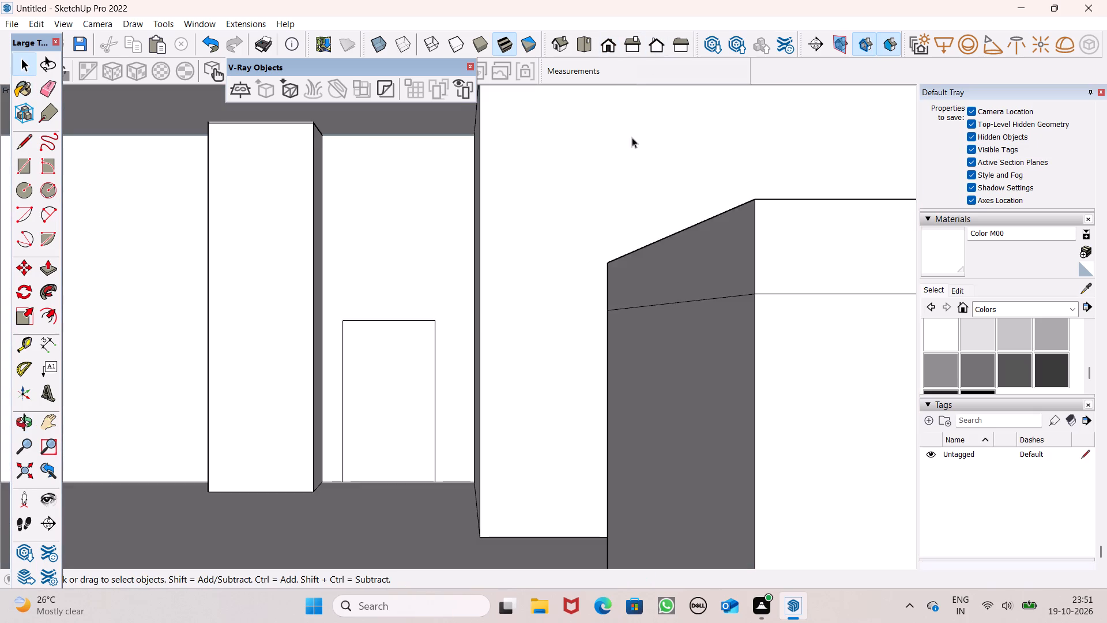
pyautogui.scroll(-6, 634, 165)
pyautogui.scroll(-15, 616, 243)
pyautogui.moveTo(488, 301); pyautogui.dragTo(453, 363, button='middle')
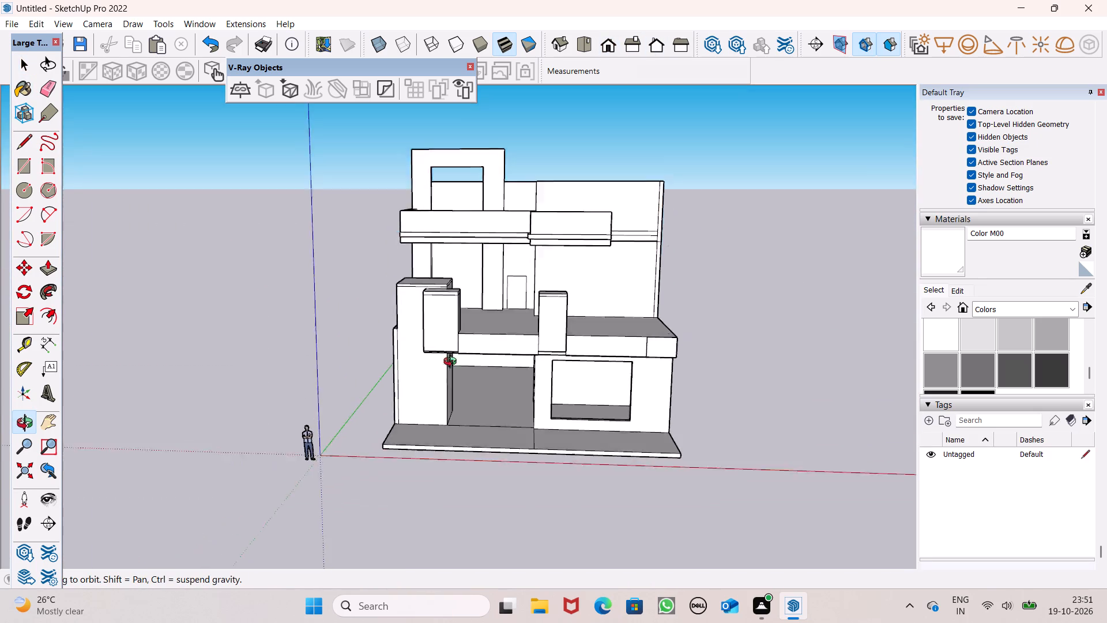
pyautogui.moveTo(453, 363); pyautogui.dragTo(385, 571, button='middle')
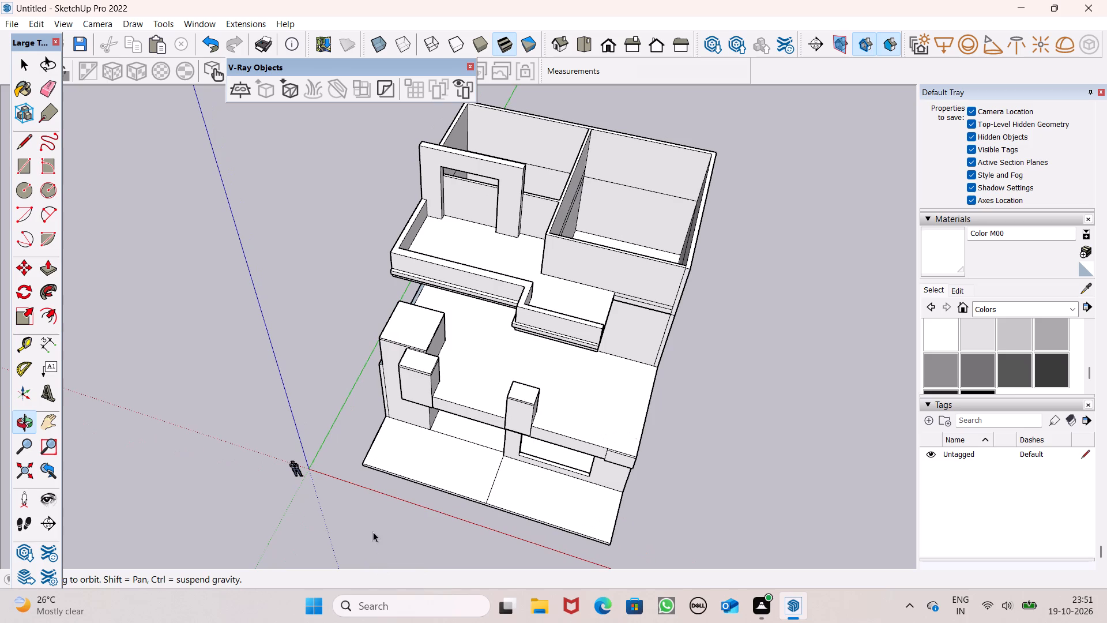
pyautogui.moveTo(439, 497); pyautogui.dragTo(480, 354, button='middle')
pyautogui.scroll(2, 509, 318)
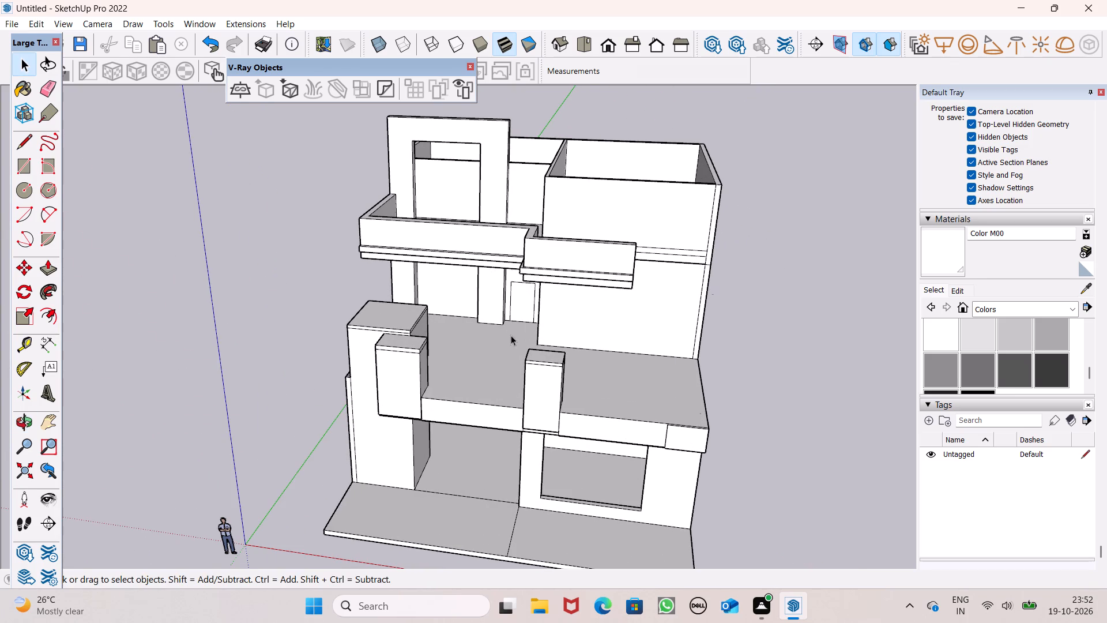
pyautogui.scroll(4, 597, 312)
pyautogui.scroll(-3, 582, 319)
pyautogui.moveTo(575, 326); pyautogui.dragTo(574, 337, button='middle')
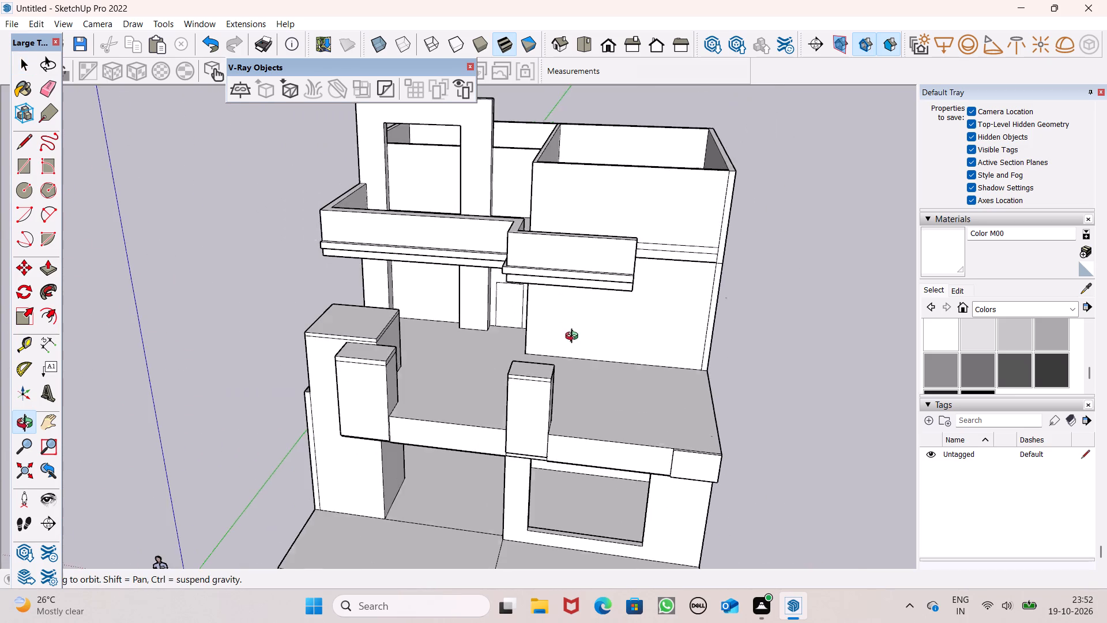
pyautogui.moveTo(574, 337); pyautogui.dragTo(409, 402, button='middle')
# Draw a rectangle about 5' 11" by 3' 8" on the upper balcony floor against the room wall near the open side.
pyautogui.click(22, 160)
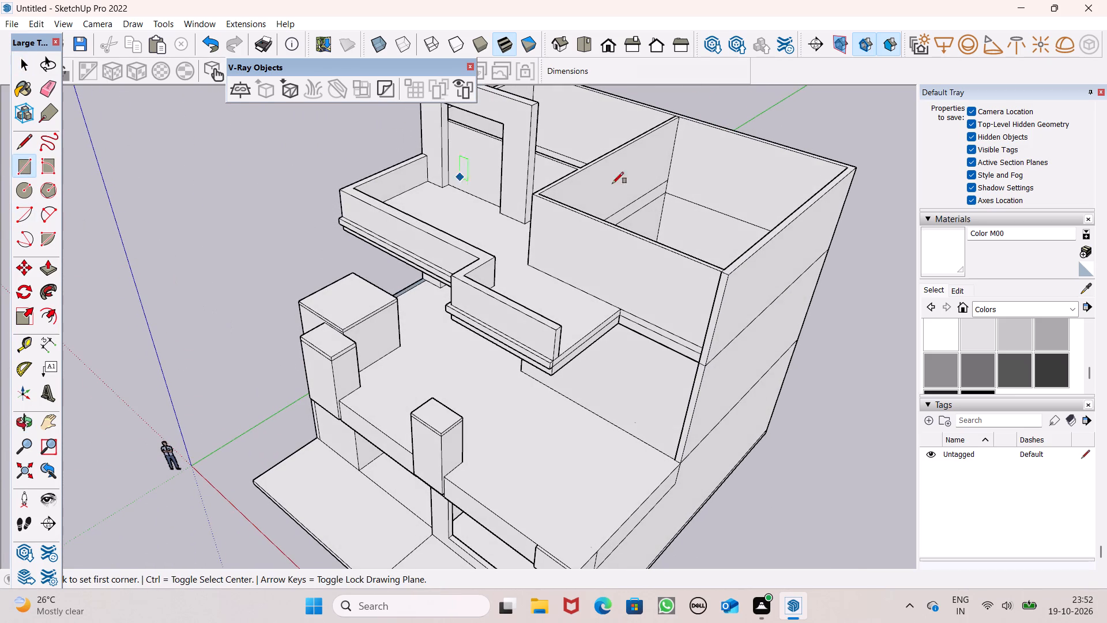
pyautogui.scroll(5, 638, 197)
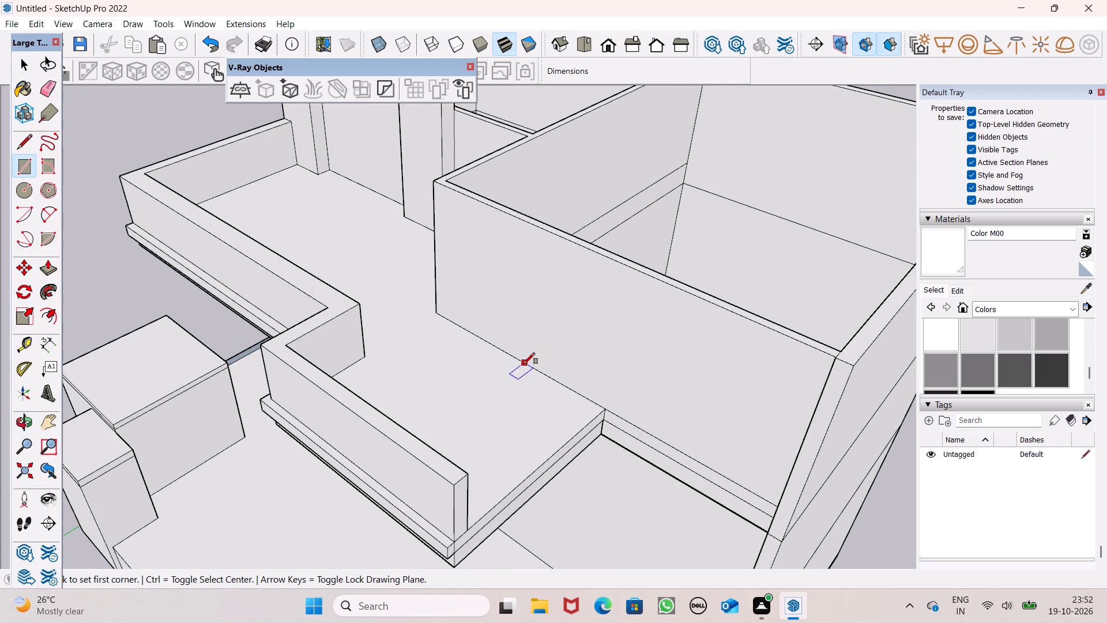
pyautogui.click(524, 363)
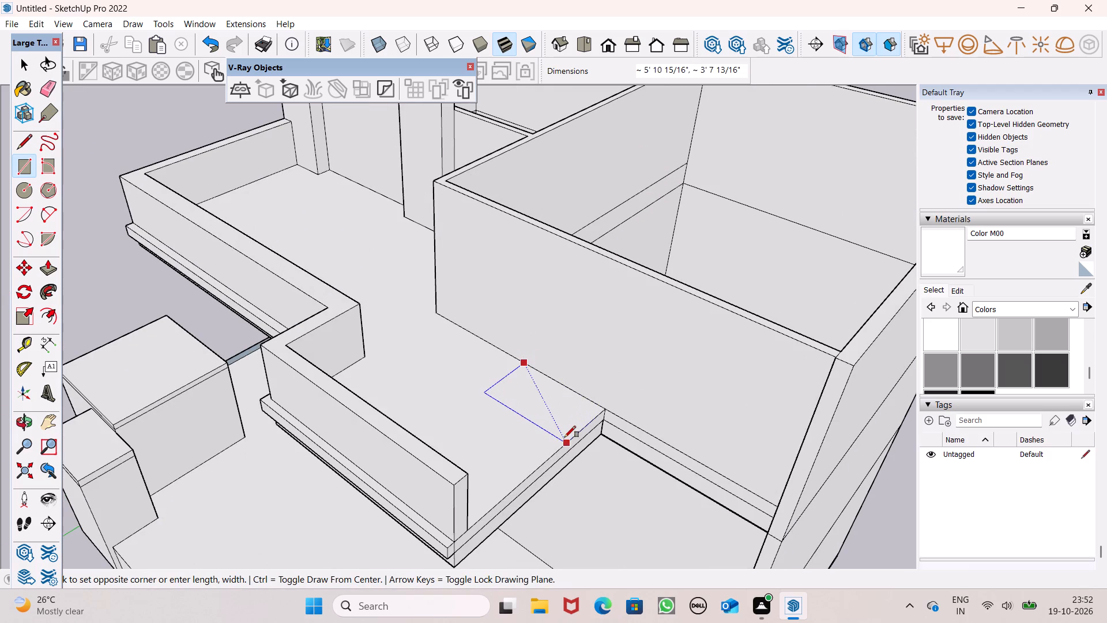
pyautogui.click(564, 437)
pyautogui.press('space')
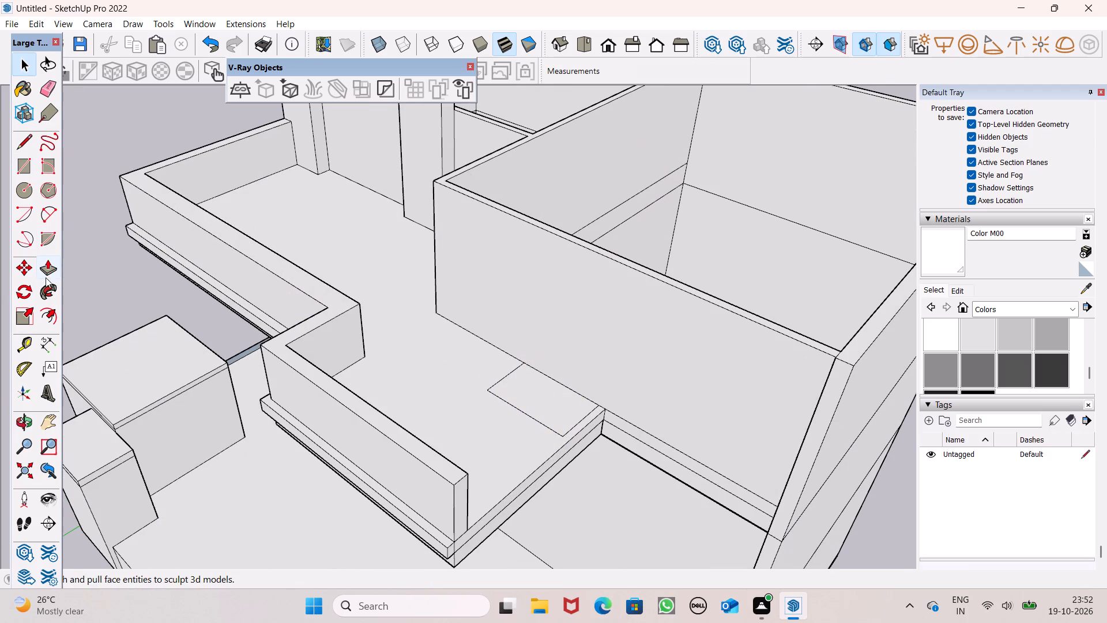
# Push/Pull the rectangle on the upper balcony floor up about 3' 1 9/16" into a block.
pyautogui.click(46, 271)
pyautogui.moveTo(560, 410); pyautogui.dragTo(562, 392)
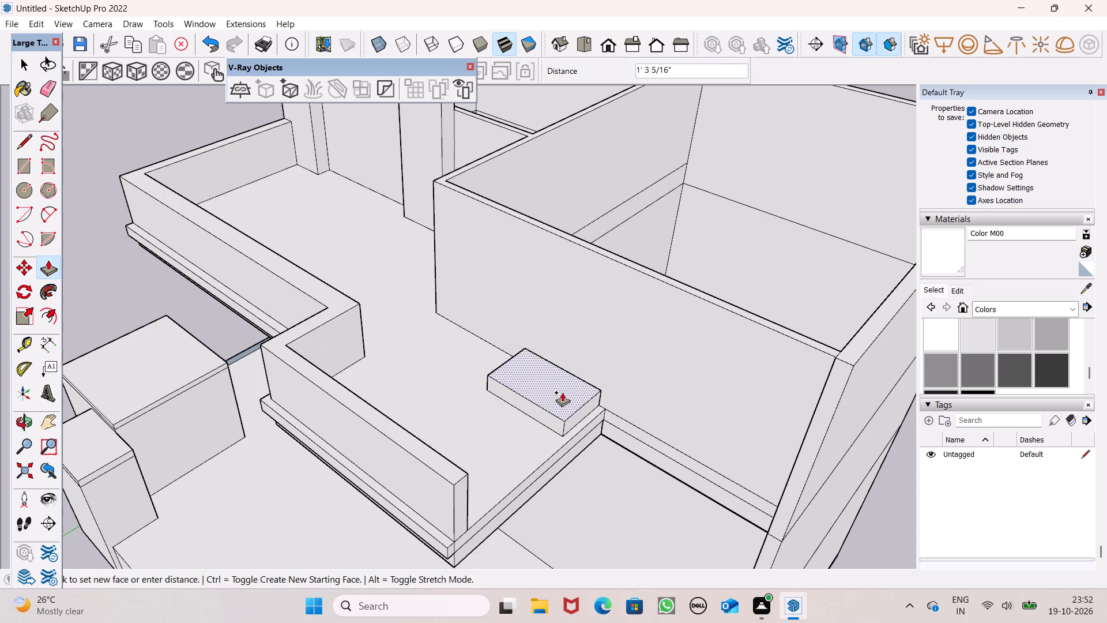
pyautogui.moveTo(562, 392); pyautogui.dragTo(563, 369)
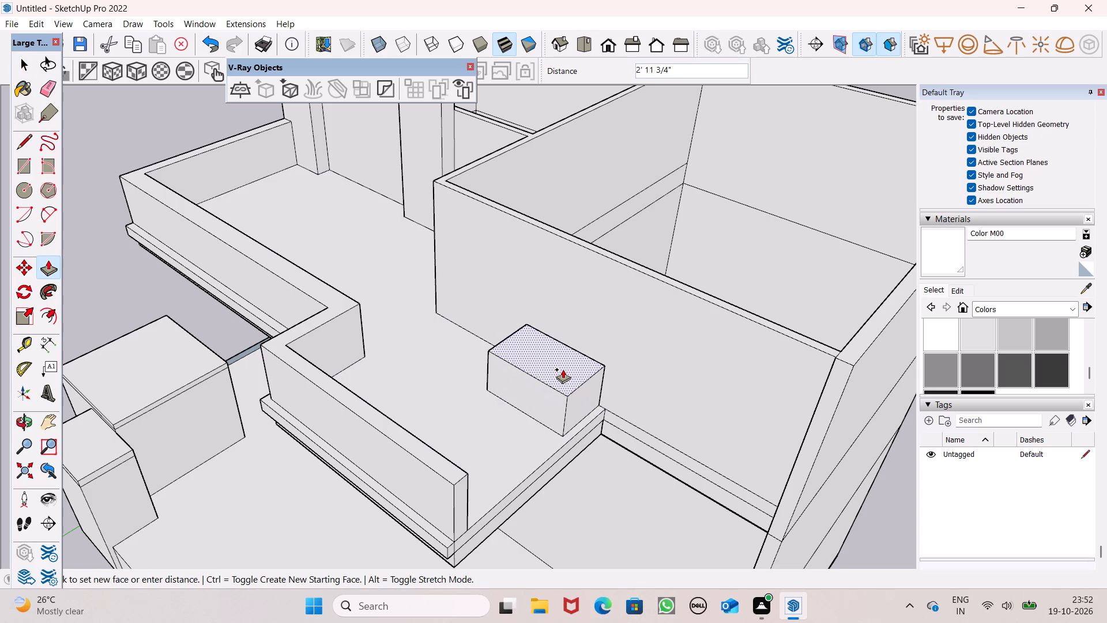
pyautogui.moveTo(563, 369); pyautogui.dragTo(562, 367)
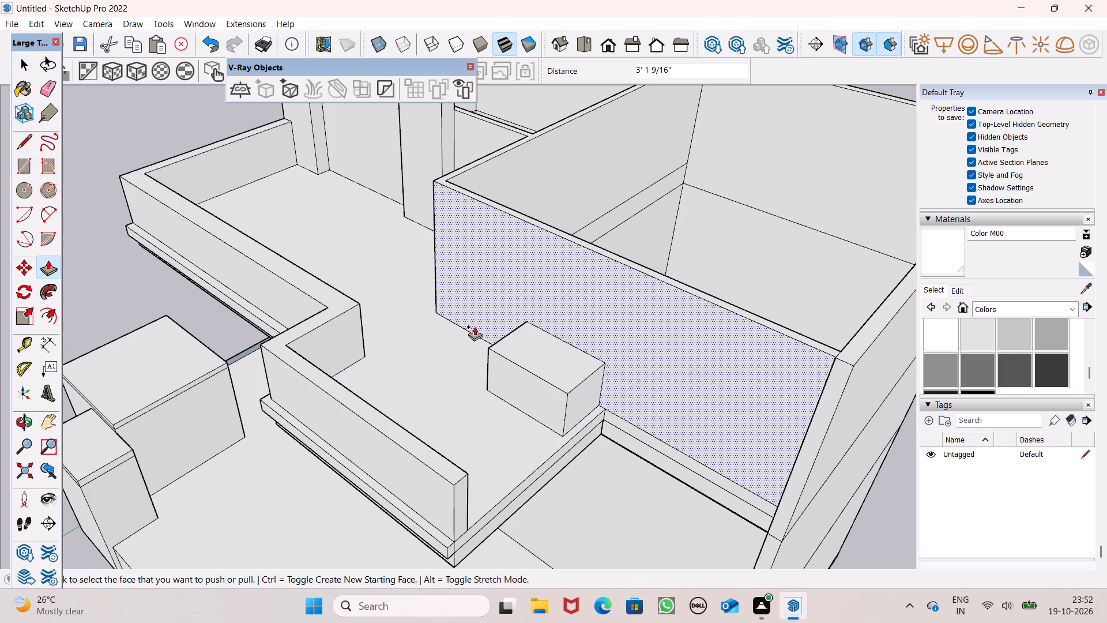
# Extend the block's open end along the room wall by about 10' 2" and on to the house's outer corner.
pyautogui.scroll(-1, 472, 332)
pyautogui.scroll(-1, 539, 364)
pyautogui.moveTo(596, 442); pyautogui.dragTo(598, 393, button='middle')
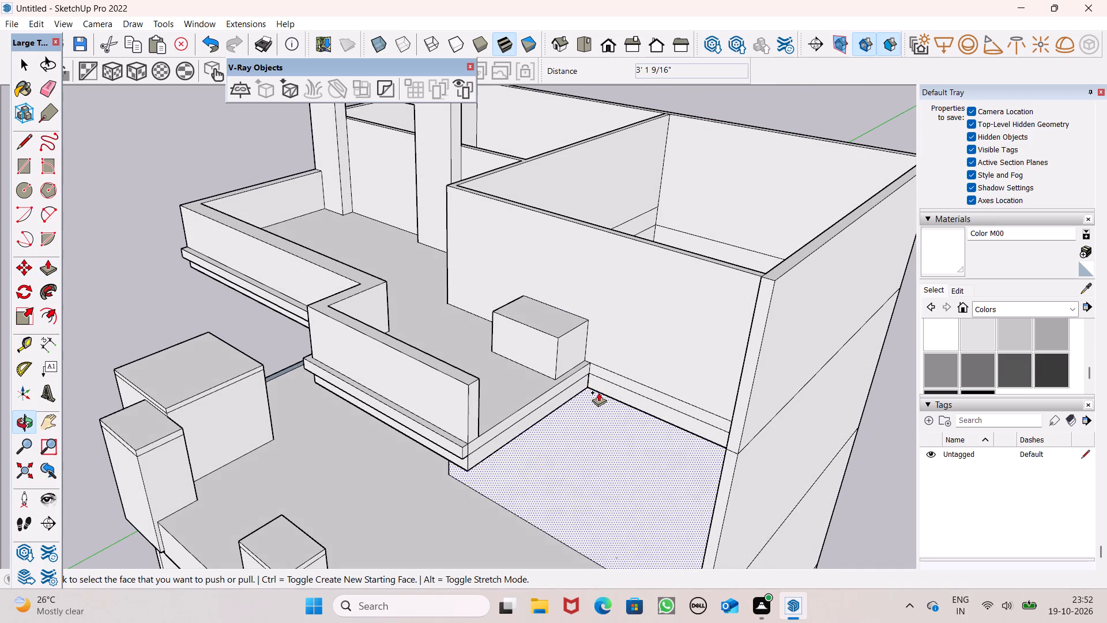
pyautogui.moveTo(559, 356); pyautogui.dragTo(573, 363)
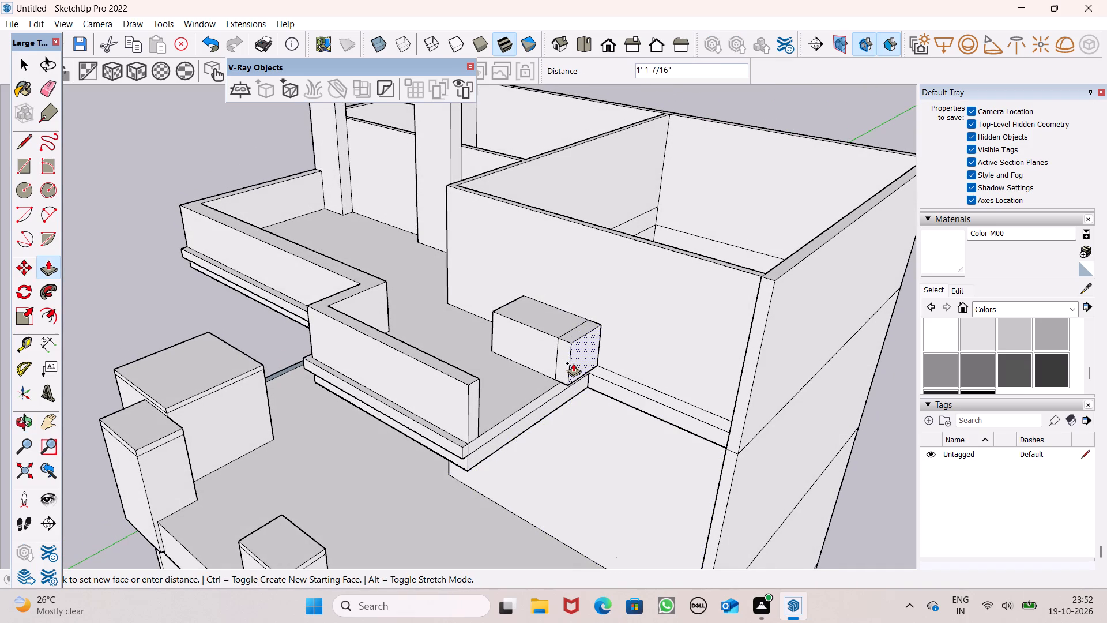
pyautogui.moveTo(573, 363); pyautogui.dragTo(701, 423)
pyautogui.moveTo(696, 419); pyautogui.dragTo(680, 410)
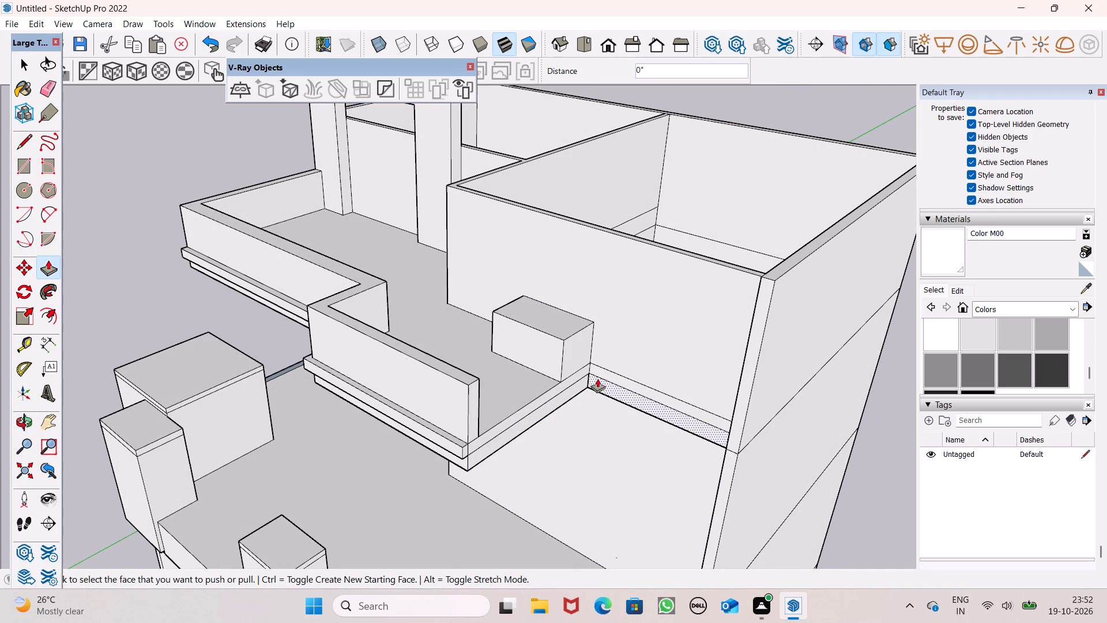
pyautogui.moveTo(576, 363); pyautogui.dragTo(728, 418)
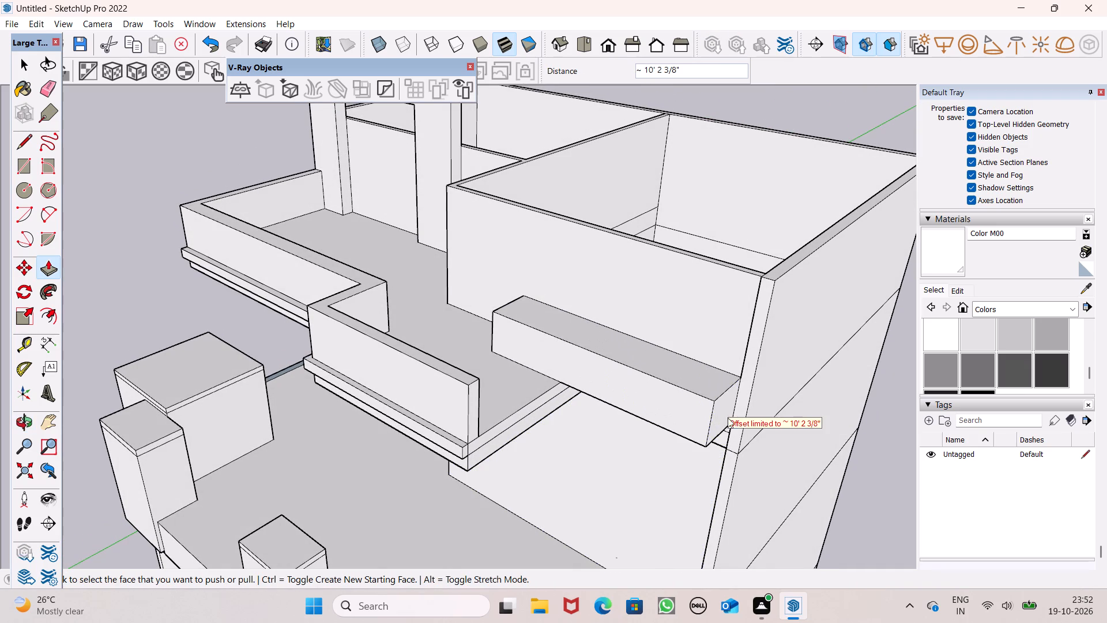
pyautogui.scroll(-2, 683, 384)
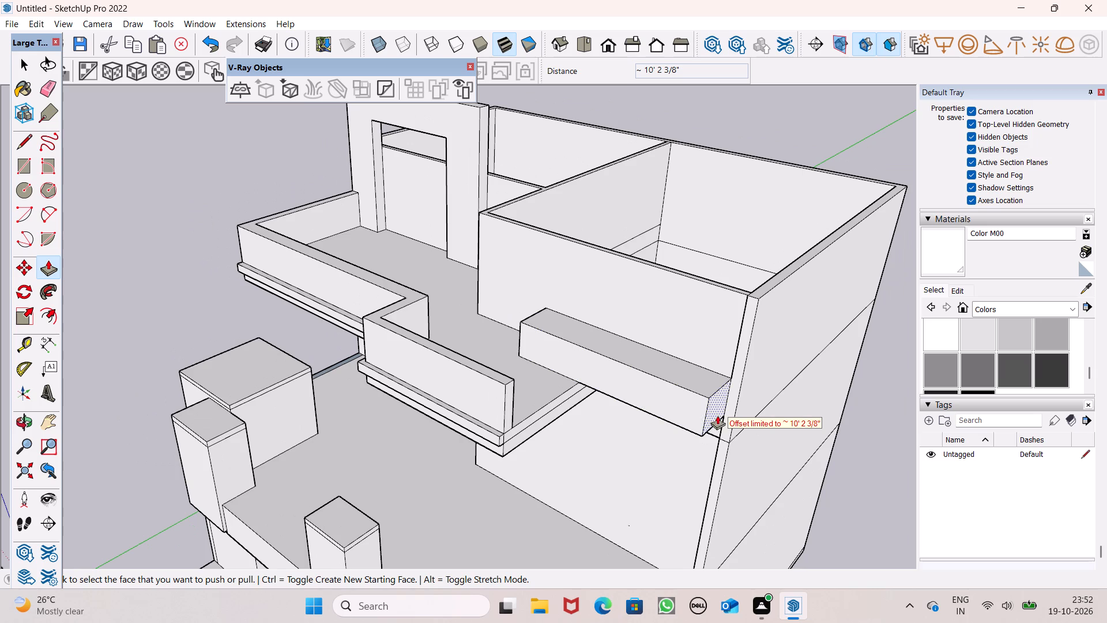
pyautogui.moveTo(718, 415); pyautogui.dragTo(730, 438)
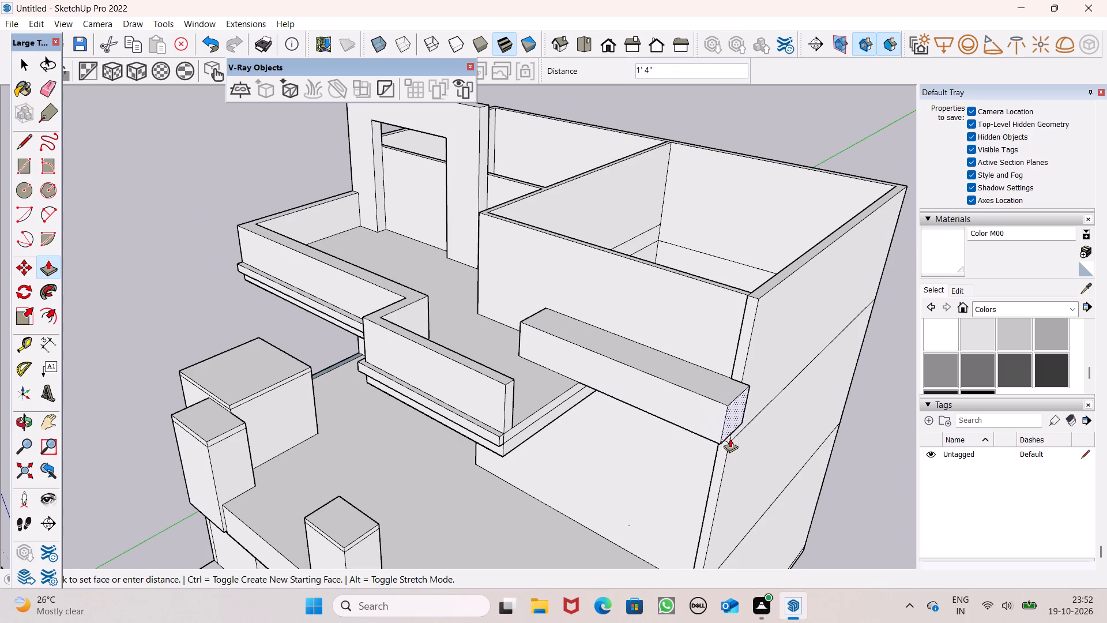
pyautogui.moveTo(730, 438); pyautogui.dragTo(724, 455)
# Pull the block's long front face outward from the room wall by about 3' 3", plus a slight further amount.
pyautogui.scroll(-3, 695, 411)
pyautogui.moveTo(684, 422); pyautogui.dragTo(794, 307, button='middle')
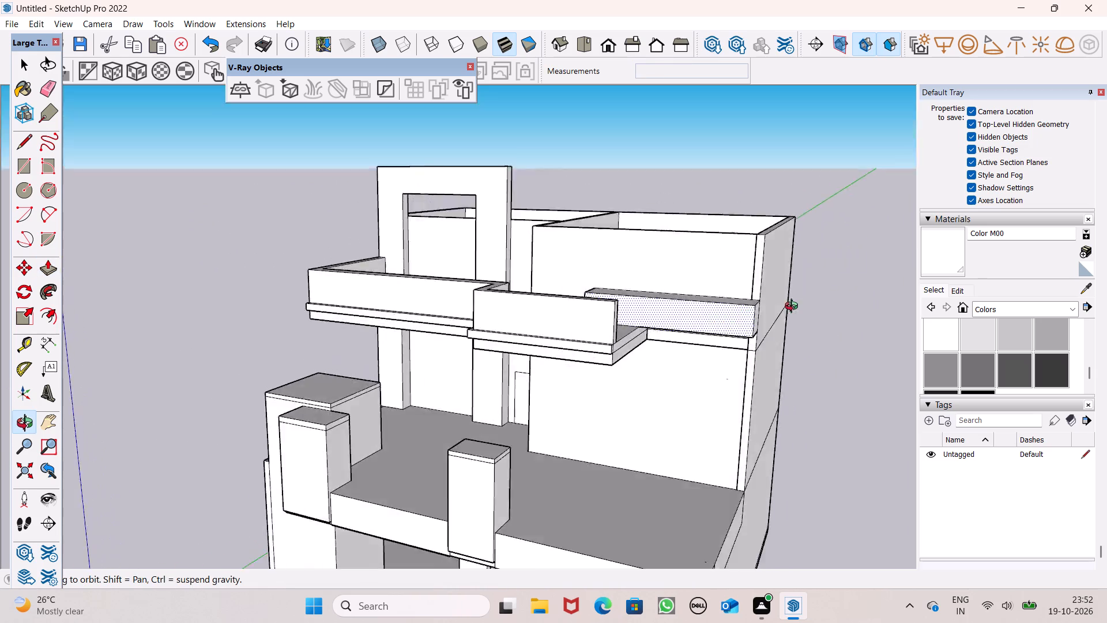
pyautogui.moveTo(794, 307); pyautogui.dragTo(823, 250, button='middle')
pyautogui.scroll(-1, 821, 251)
pyautogui.moveTo(796, 283); pyautogui.dragTo(739, 391, button='middle')
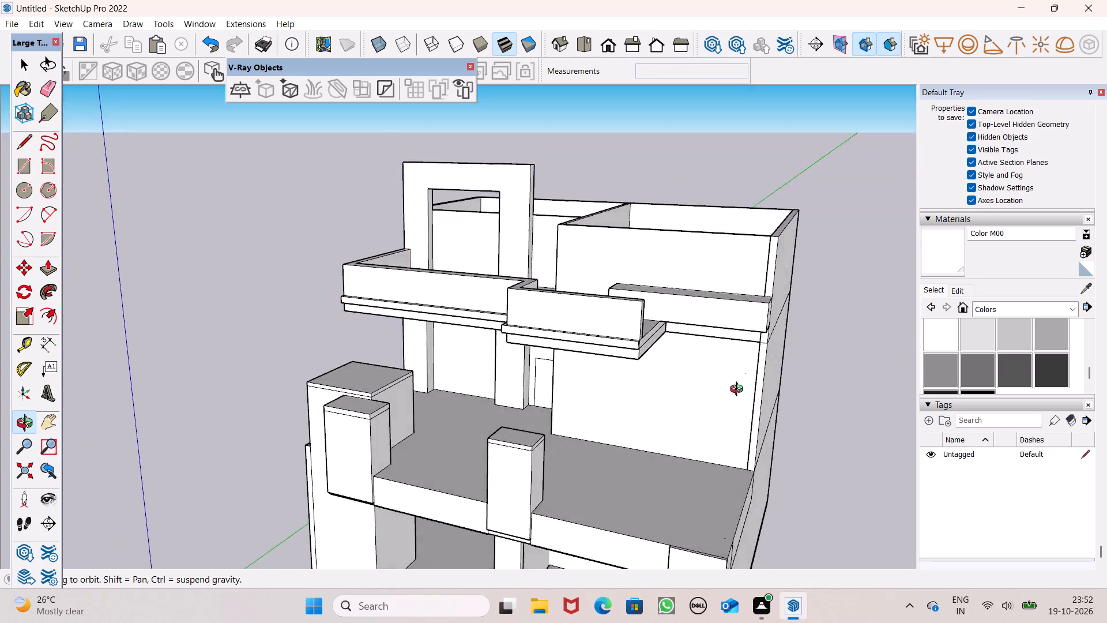
pyautogui.moveTo(739, 391); pyautogui.dragTo(687, 476, button='middle')
pyautogui.scroll(3, 680, 379)
pyautogui.moveTo(680, 379); pyautogui.dragTo(667, 406)
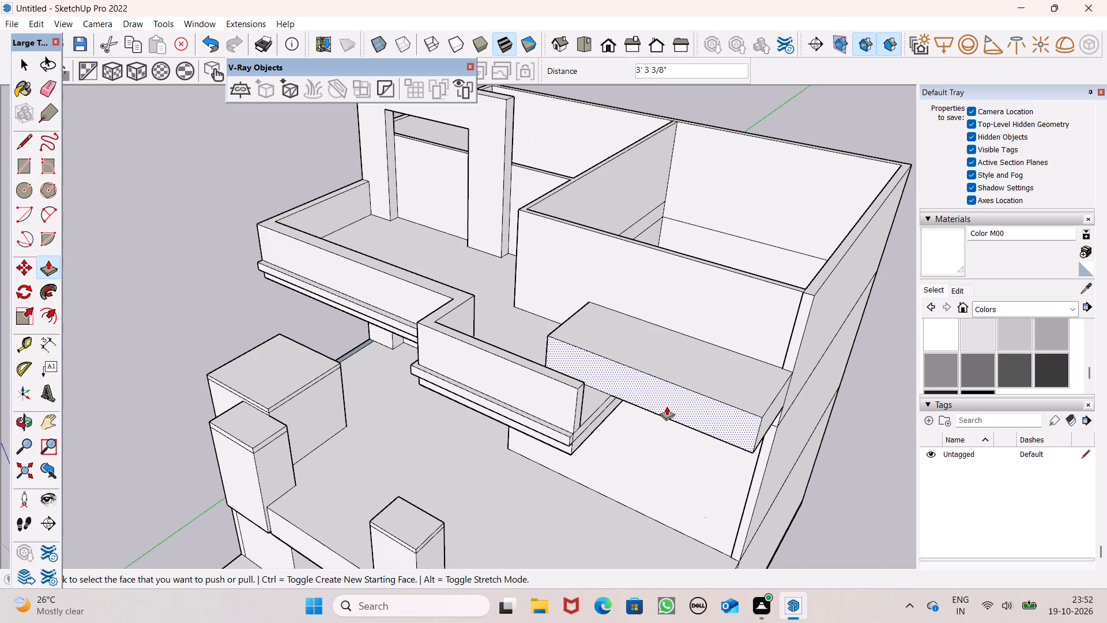
pyautogui.moveTo(667, 406); pyautogui.dragTo(668, 406)
pyautogui.moveTo(657, 397); pyautogui.dragTo(656, 399)
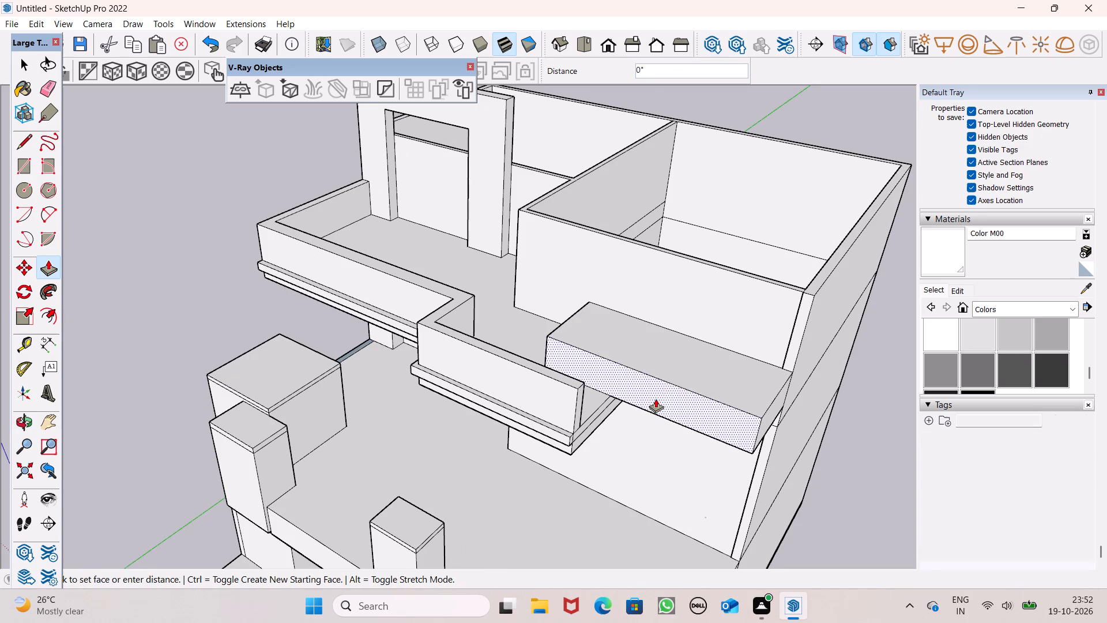
pyautogui.moveTo(656, 399); pyautogui.dragTo(651, 403)
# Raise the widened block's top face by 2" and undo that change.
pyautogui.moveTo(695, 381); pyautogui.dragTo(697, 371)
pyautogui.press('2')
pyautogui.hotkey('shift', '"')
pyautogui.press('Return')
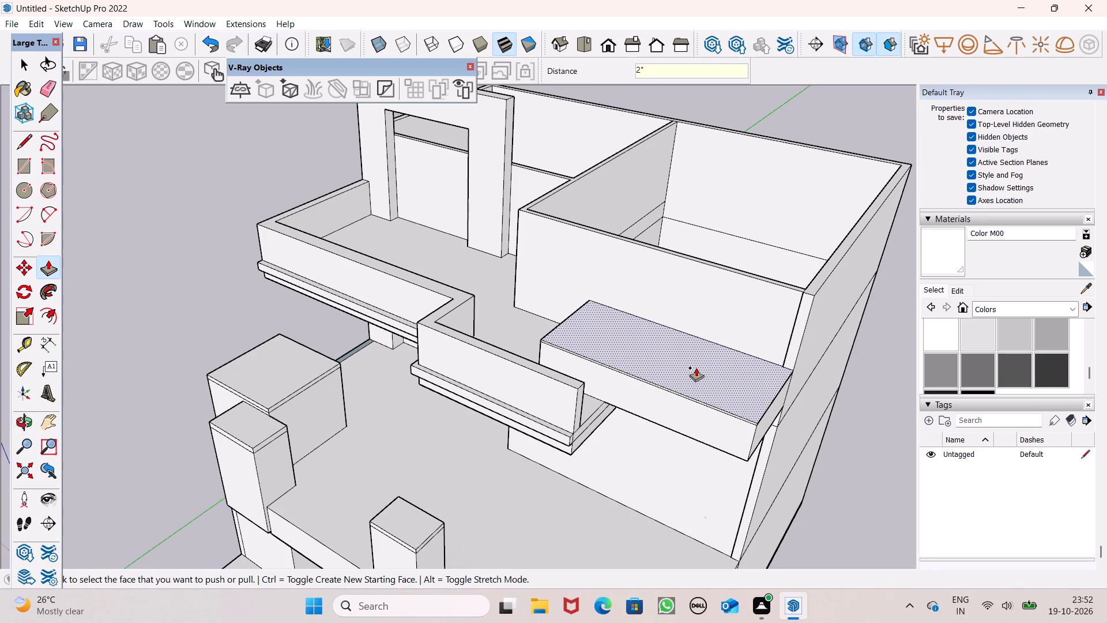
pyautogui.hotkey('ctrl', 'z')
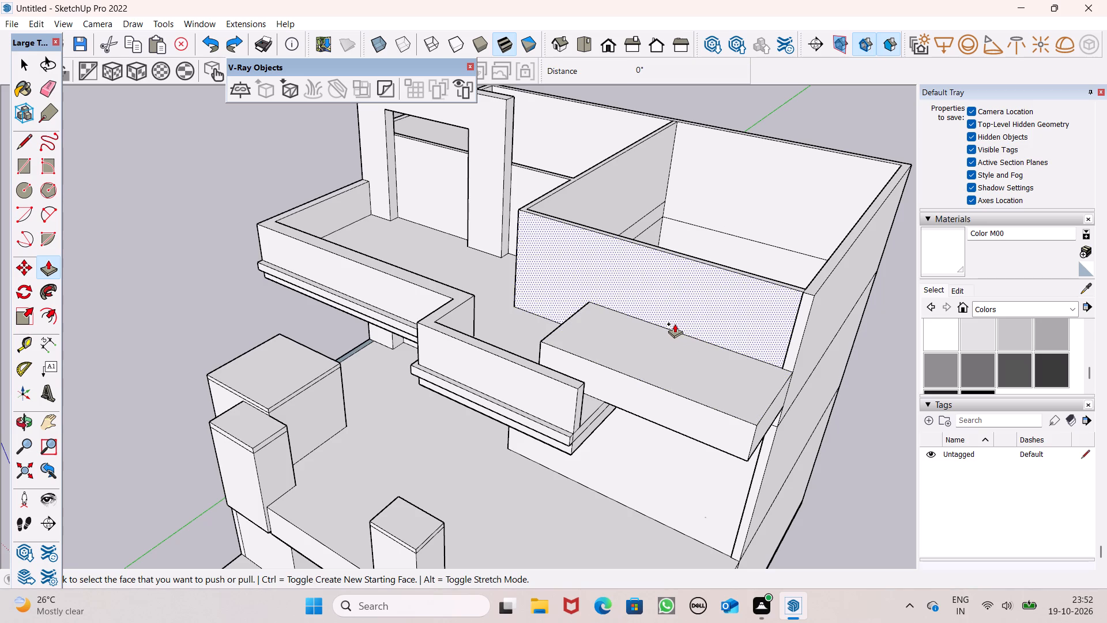
# Raise the block's top face again, entering 2", to form a shallow cap band along its upper edge.
pyautogui.moveTo(738, 403); pyautogui.dragTo(733, 391)
pyautogui.press('2')
pyautogui.hotkey('shift', '"')
pyautogui.click(733, 391)
pyautogui.press('Return')
pyautogui.press('space')
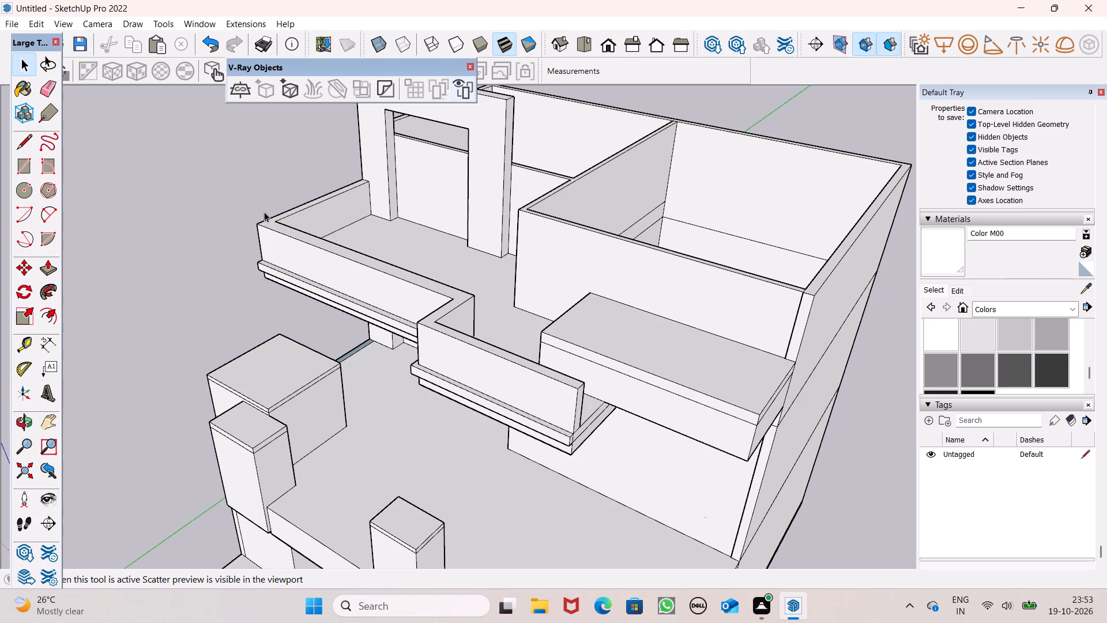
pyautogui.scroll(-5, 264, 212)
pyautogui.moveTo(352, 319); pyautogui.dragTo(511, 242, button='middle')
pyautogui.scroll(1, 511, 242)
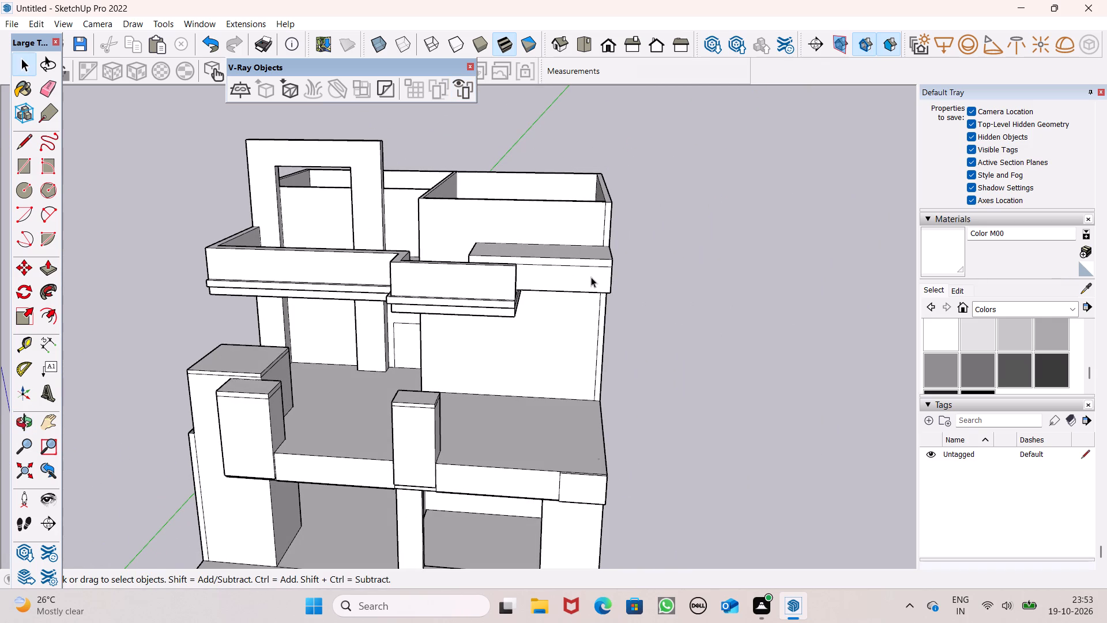
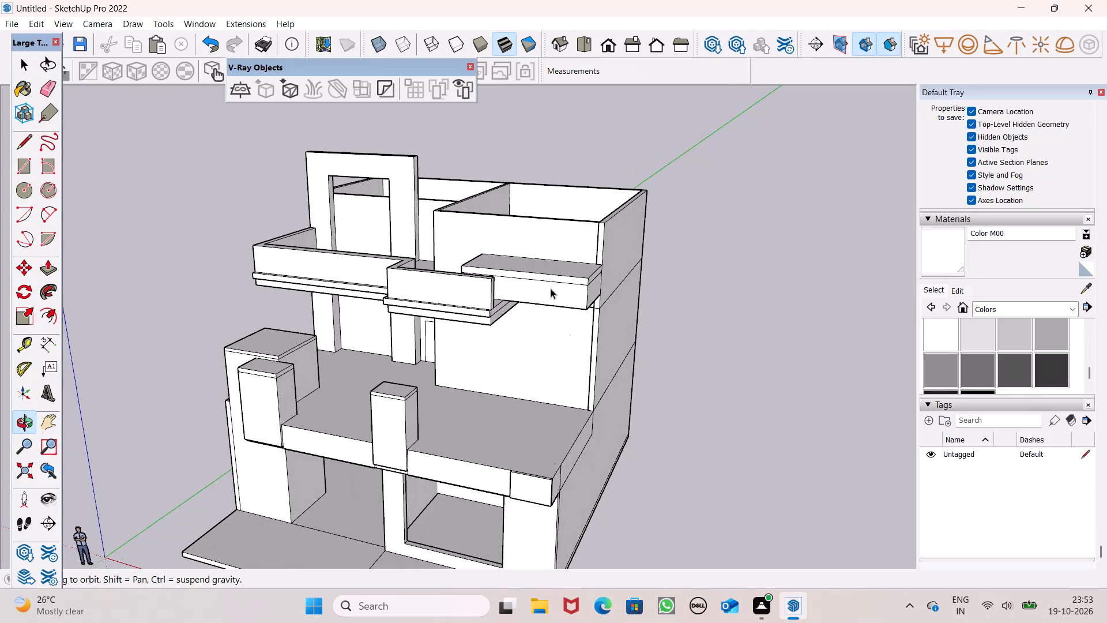
# Examine the house model's front facade, balconies and projecting upper-floor slab from low and high viewing angles.
pyautogui.moveTo(854, 336); pyautogui.dragTo(812, 369, button='middle')
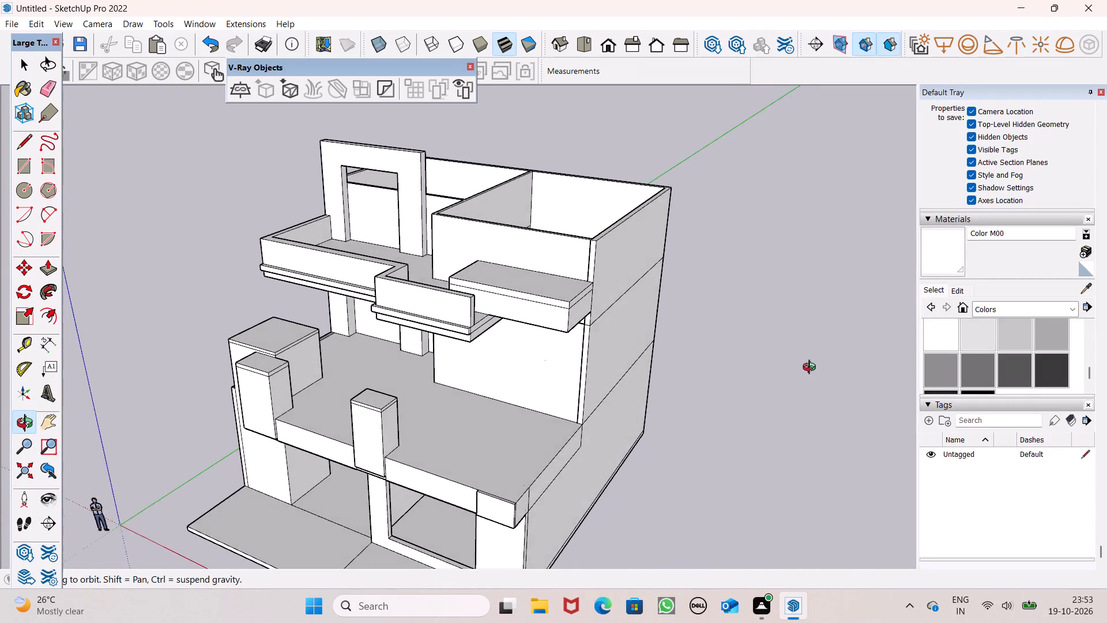
pyautogui.moveTo(812, 369); pyautogui.dragTo(829, 182, button='middle')
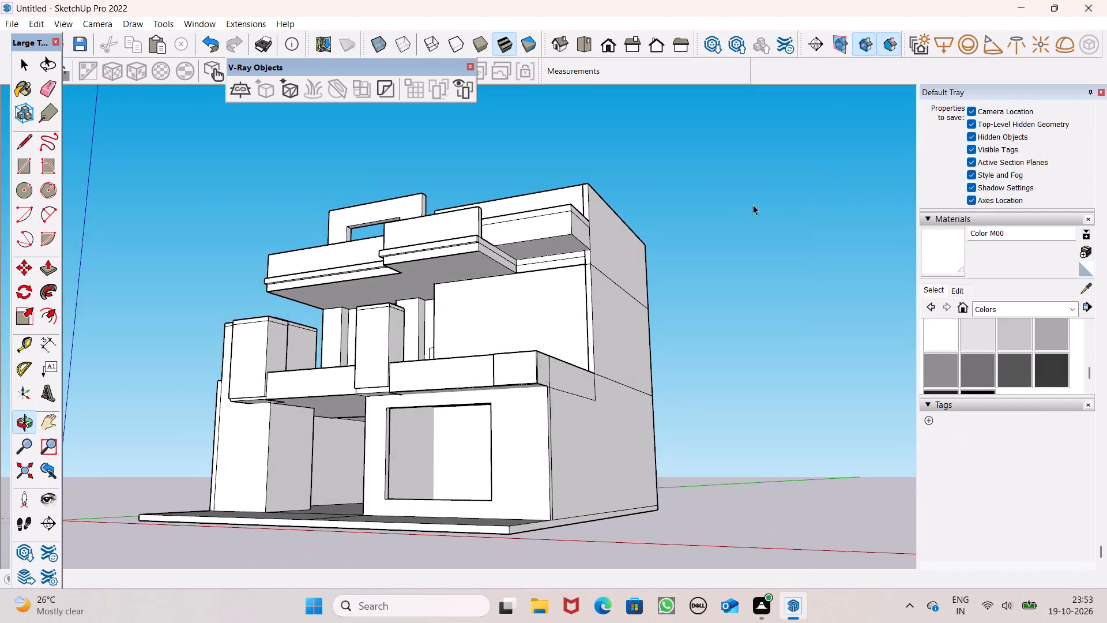
pyautogui.scroll(-2, 709, 210)
pyautogui.moveTo(684, 235); pyautogui.dragTo(666, 317, button='middle')
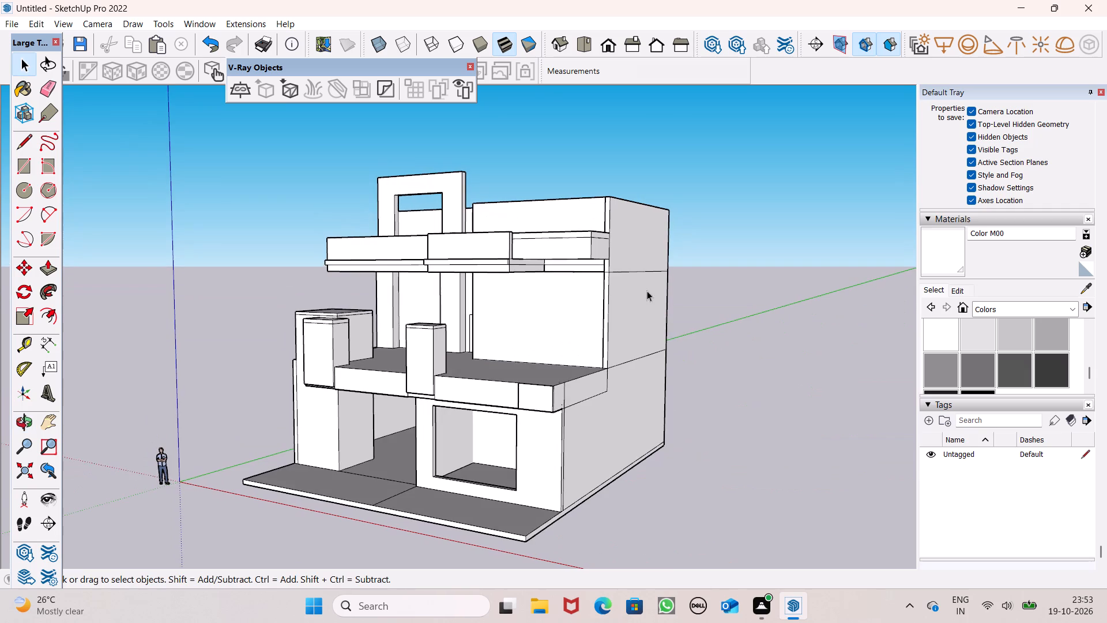
pyautogui.scroll(-2, 643, 284)
pyautogui.moveTo(640, 280); pyautogui.dragTo(621, 361, button='middle')
pyautogui.scroll(1, 621, 361)
pyautogui.scroll(-2, 566, 310)
pyautogui.moveTo(554, 335); pyautogui.dragTo(533, 401, button='middle')
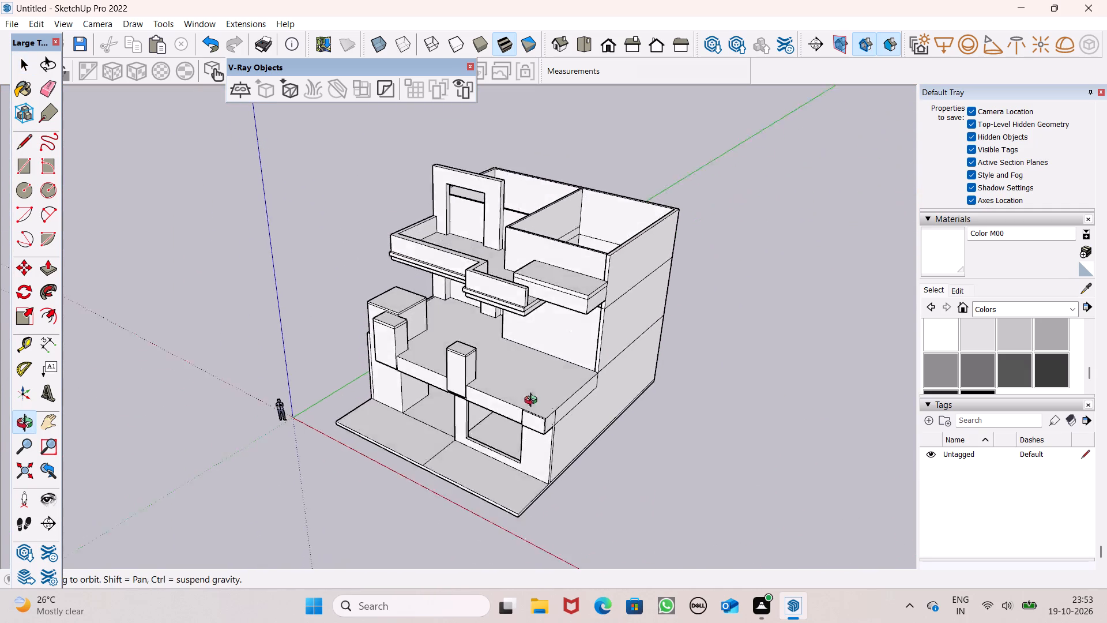
pyautogui.moveTo(533, 401); pyautogui.dragTo(508, 448, button='middle')
# Push/Pull the lower front face of the projecting upper-floor slab outward by about 3' 9 5/8".
pyautogui.click(42, 269)
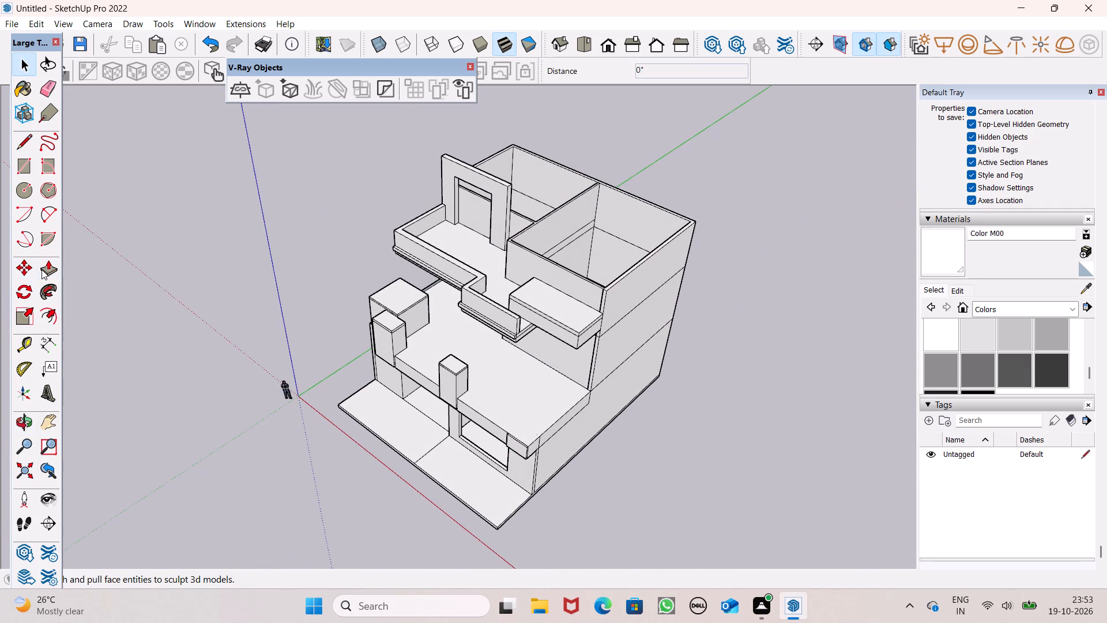
pyautogui.scroll(6, 505, 404)
pyautogui.moveTo(587, 280); pyautogui.dragTo(578, 288)
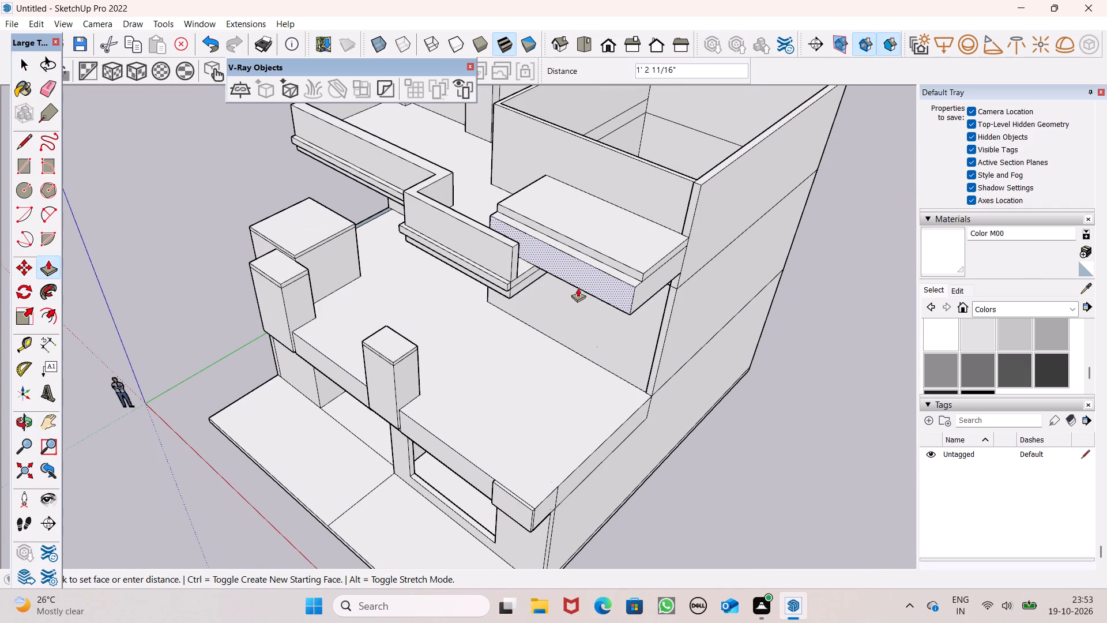
pyautogui.moveTo(578, 288); pyautogui.dragTo(559, 296)
pyautogui.scroll(6, 574, 273)
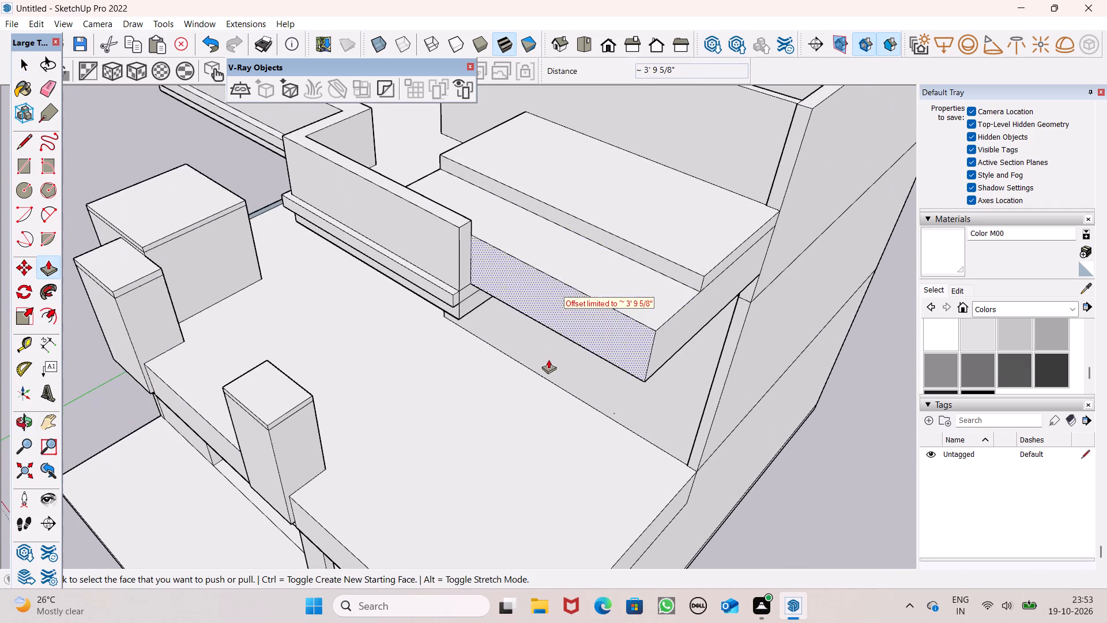
pyautogui.moveTo(548, 359); pyautogui.dragTo(473, 369, button='middle')
pyautogui.scroll(4, 451, 346)
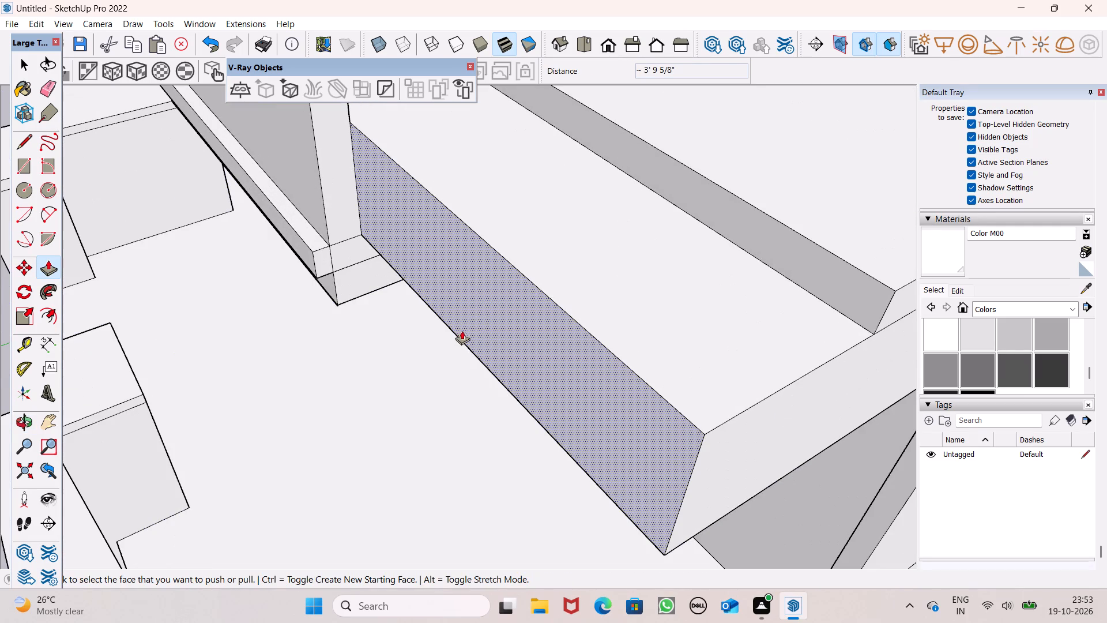
pyautogui.click(469, 321)
pyautogui.scroll(-3, 492, 335)
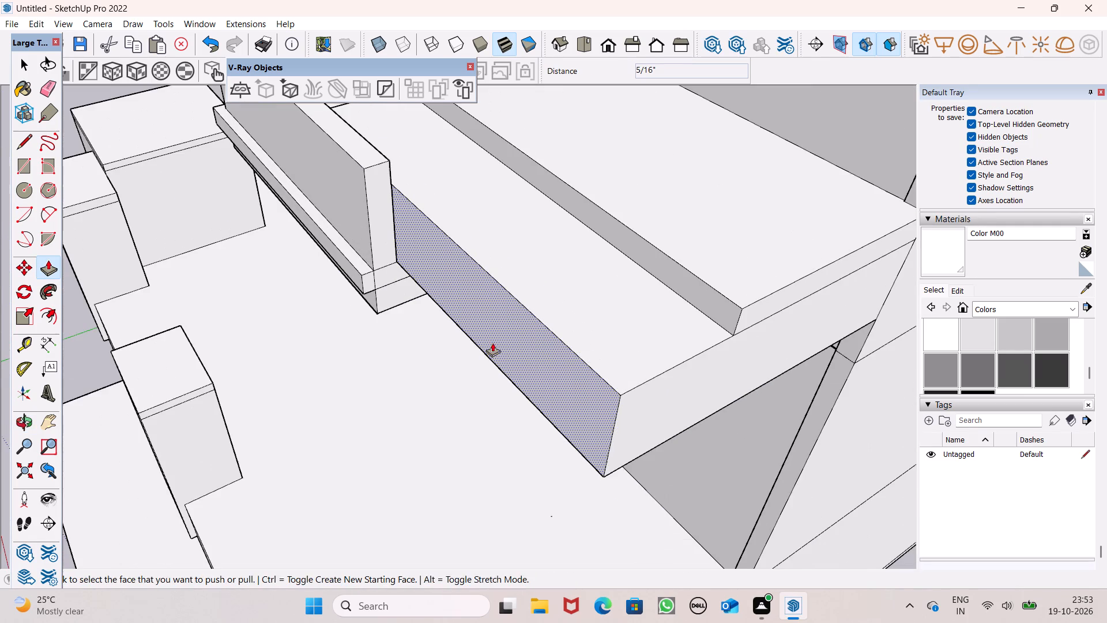
pyautogui.scroll(-1, 492, 343)
pyautogui.moveTo(505, 357); pyautogui.dragTo(545, 389, button='middle')
pyautogui.click(545, 369)
pyautogui.click(544, 369)
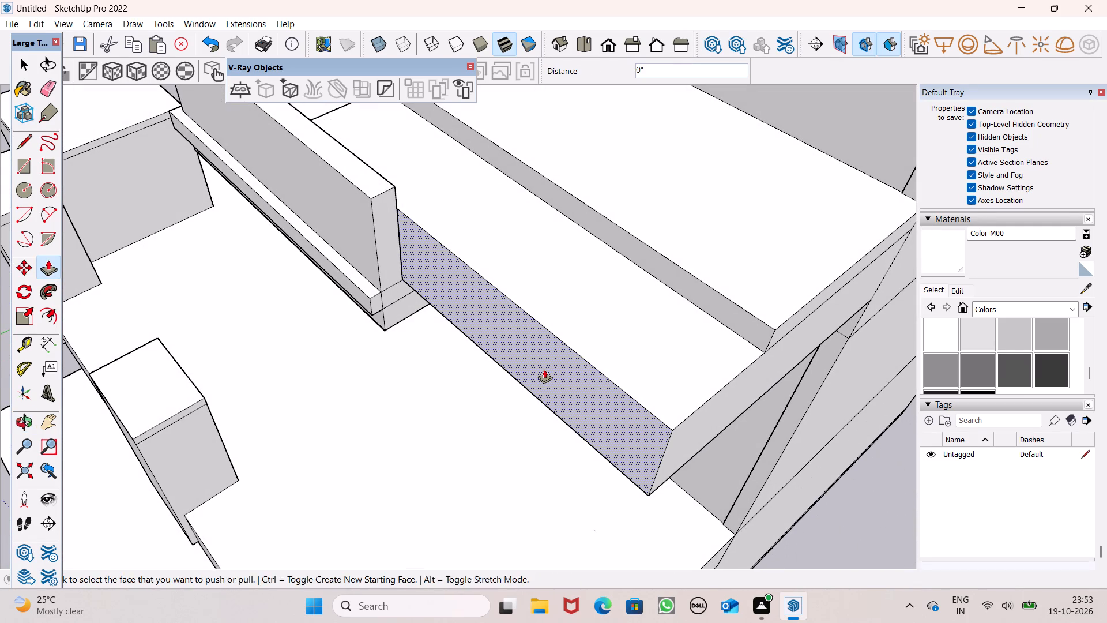
# Pull the slab's upper front strip outward by about 3' 9 5/8", matching the lower face's extension.
pyautogui.moveTo(691, 290); pyautogui.dragTo(616, 375)
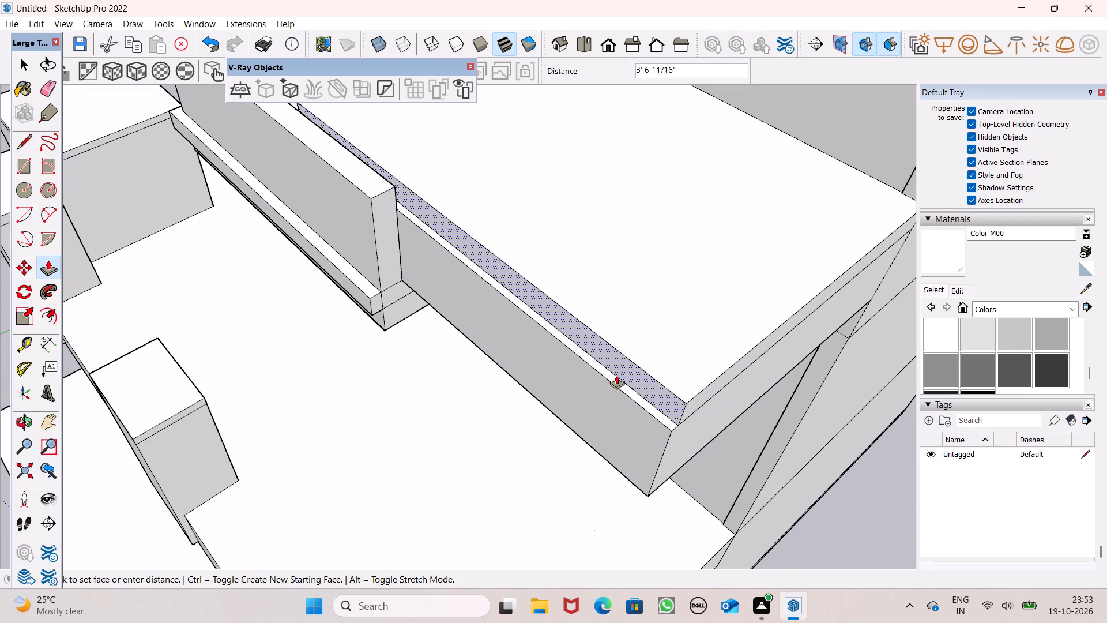
pyautogui.moveTo(616, 375); pyautogui.dragTo(606, 380)
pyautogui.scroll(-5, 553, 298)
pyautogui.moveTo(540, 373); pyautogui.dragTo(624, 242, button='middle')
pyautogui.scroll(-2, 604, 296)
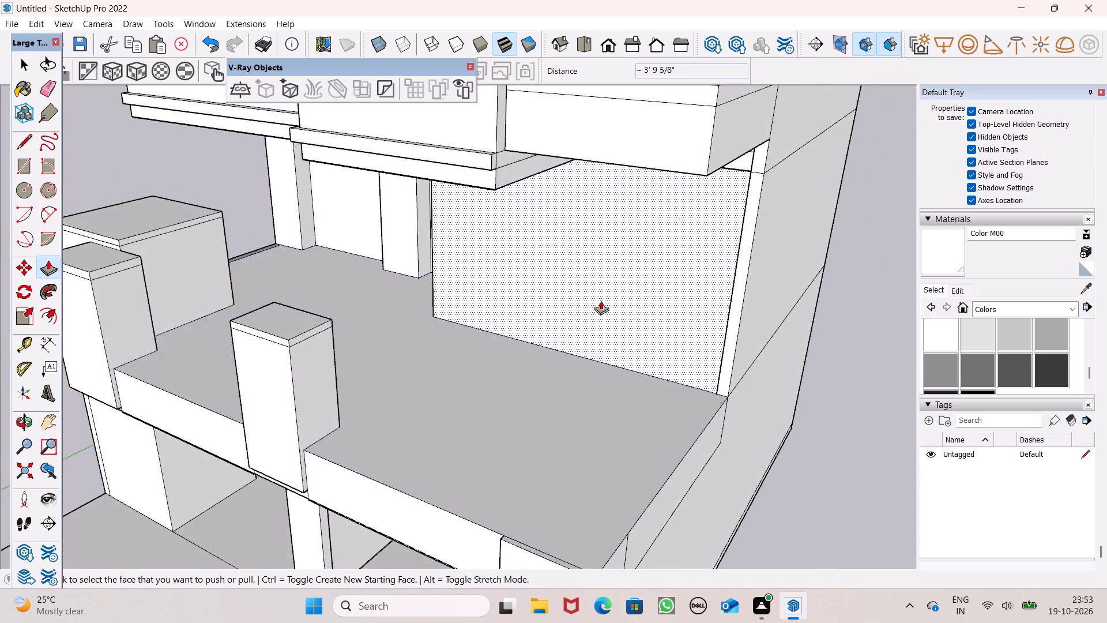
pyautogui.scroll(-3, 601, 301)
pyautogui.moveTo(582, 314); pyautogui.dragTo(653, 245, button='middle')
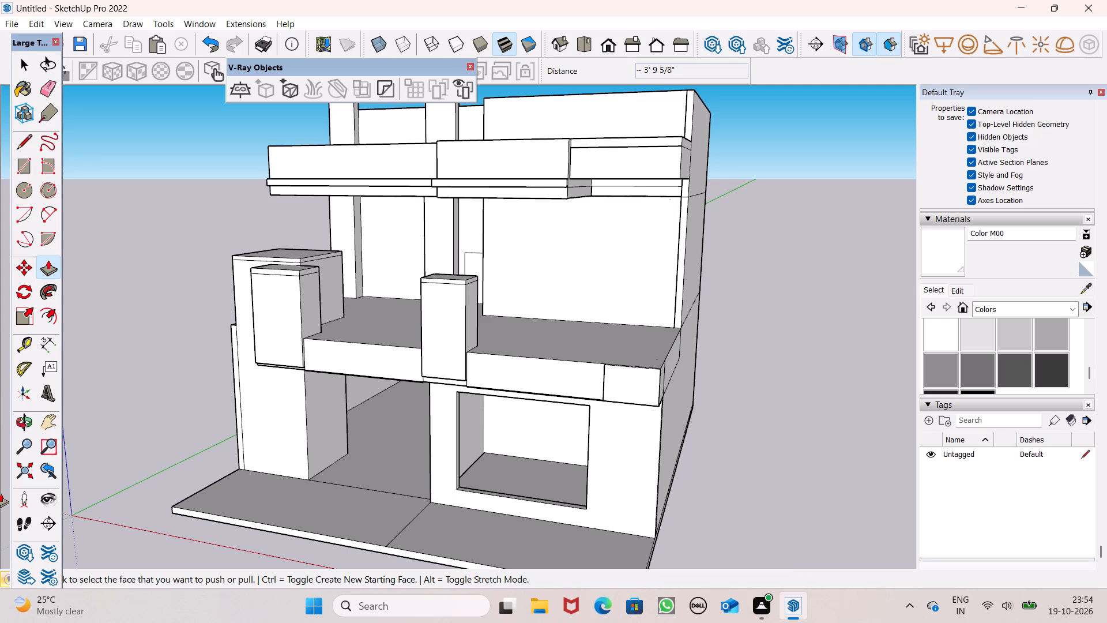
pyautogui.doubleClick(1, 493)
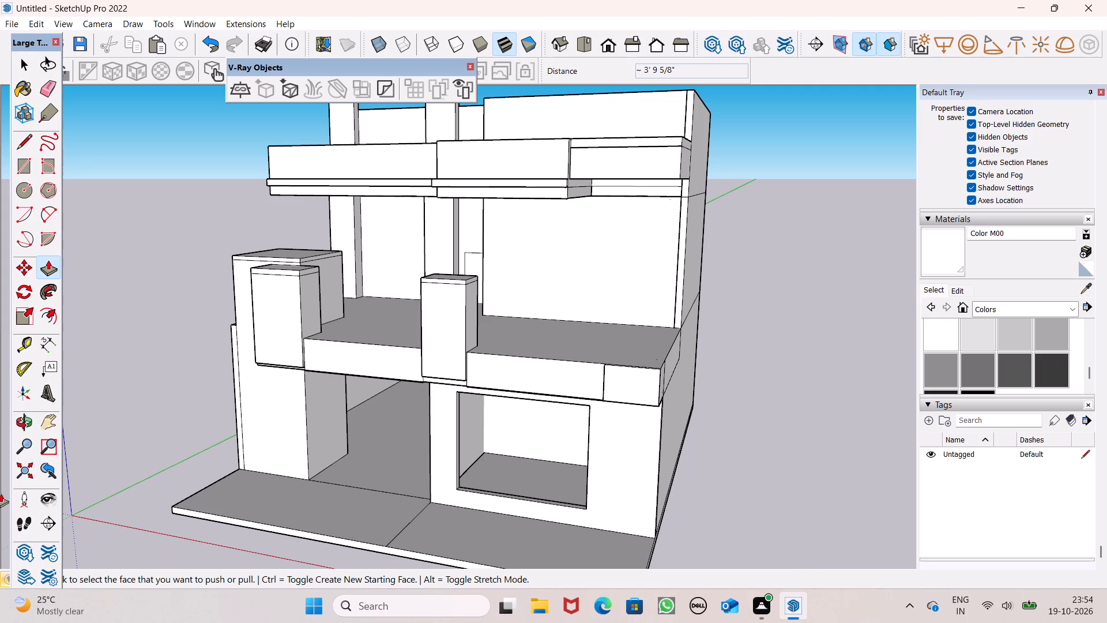
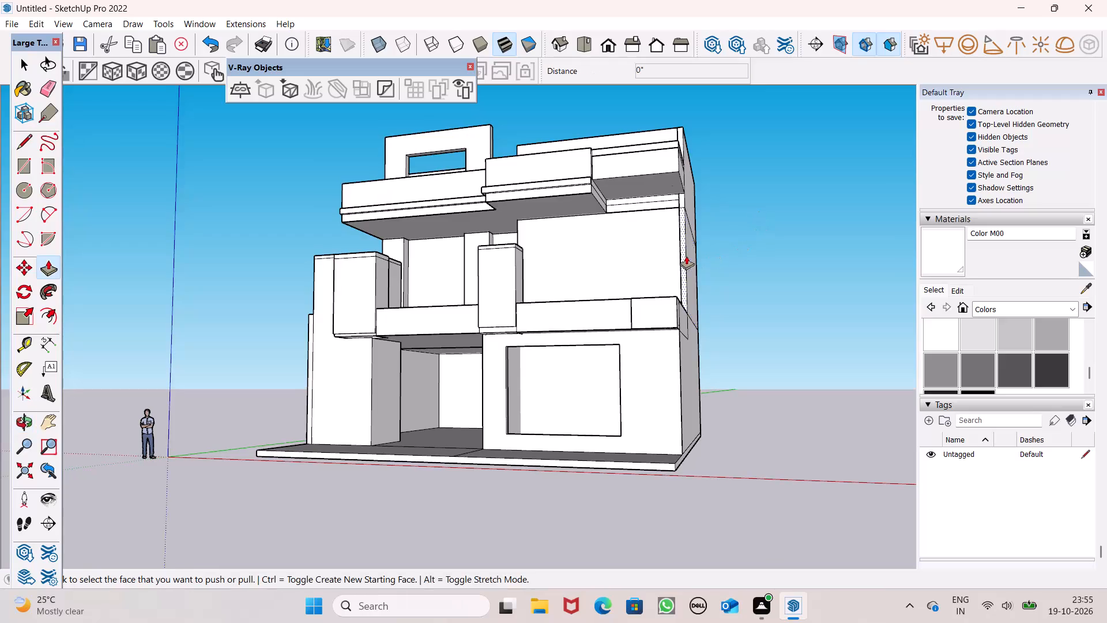
# Examine the house's front facade, upper-floor slabs, balconies and roof parapet from low, frontal and elevated viewing angles.
pyautogui.moveTo(686, 255); pyautogui.dragTo(799, 333, button='middle')
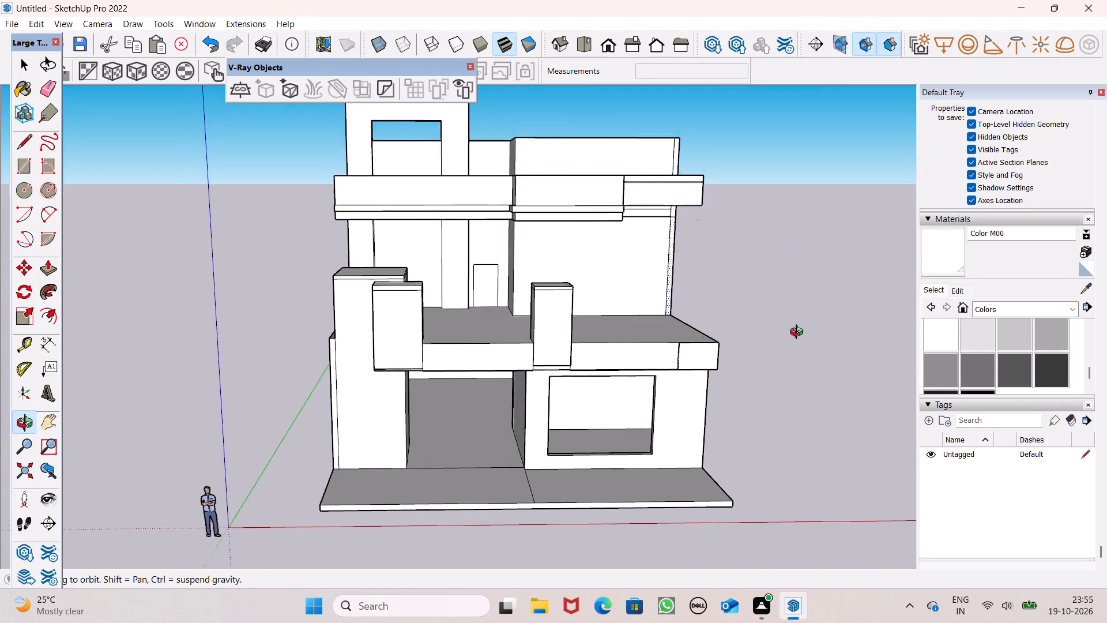
pyautogui.moveTo(799, 333); pyautogui.dragTo(783, 317, button='middle')
pyautogui.scroll(1, 453, 264)
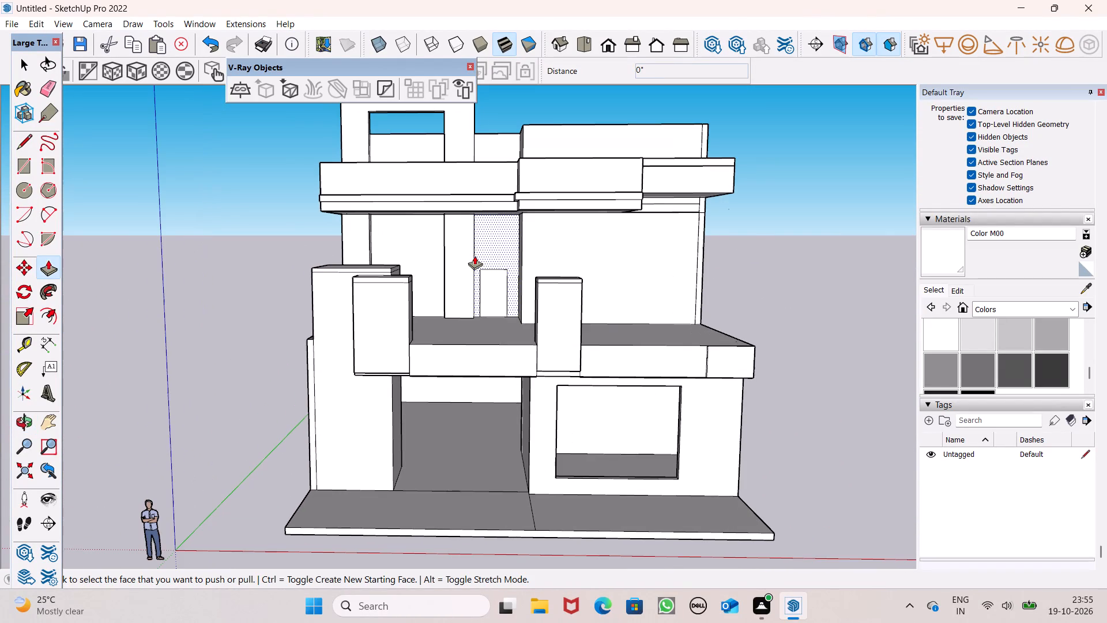
pyautogui.scroll(1, 495, 275)
pyautogui.moveTo(531, 328); pyautogui.dragTo(517, 331, button='middle')
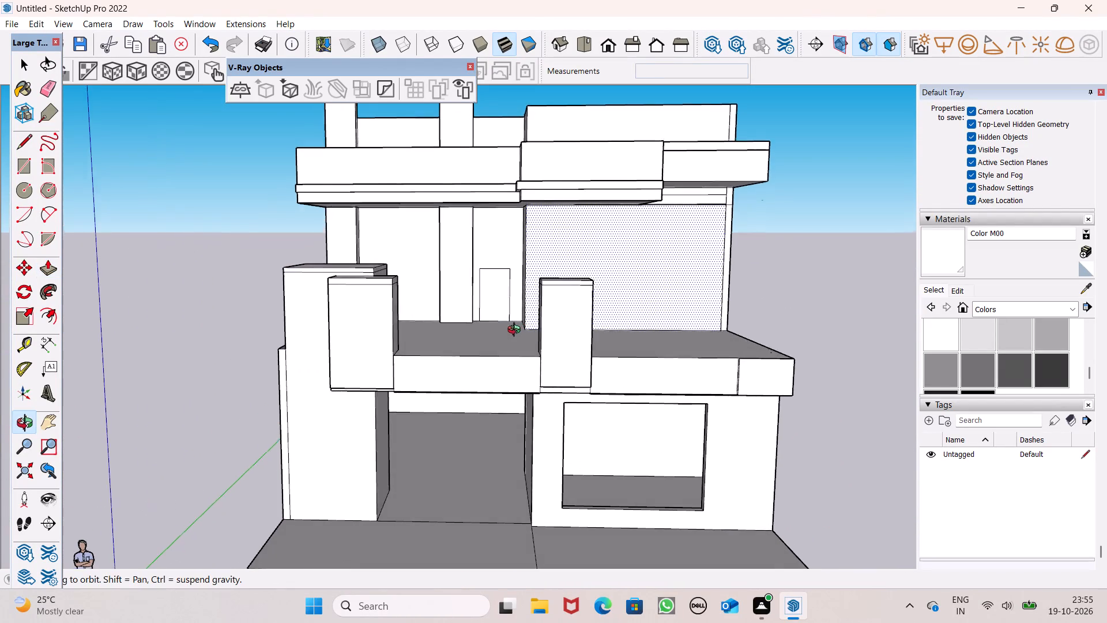
pyautogui.moveTo(517, 331); pyautogui.dragTo(491, 332, button='middle')
pyautogui.scroll(-1, 518, 282)
pyautogui.moveTo(552, 326); pyautogui.dragTo(543, 326, button='middle')
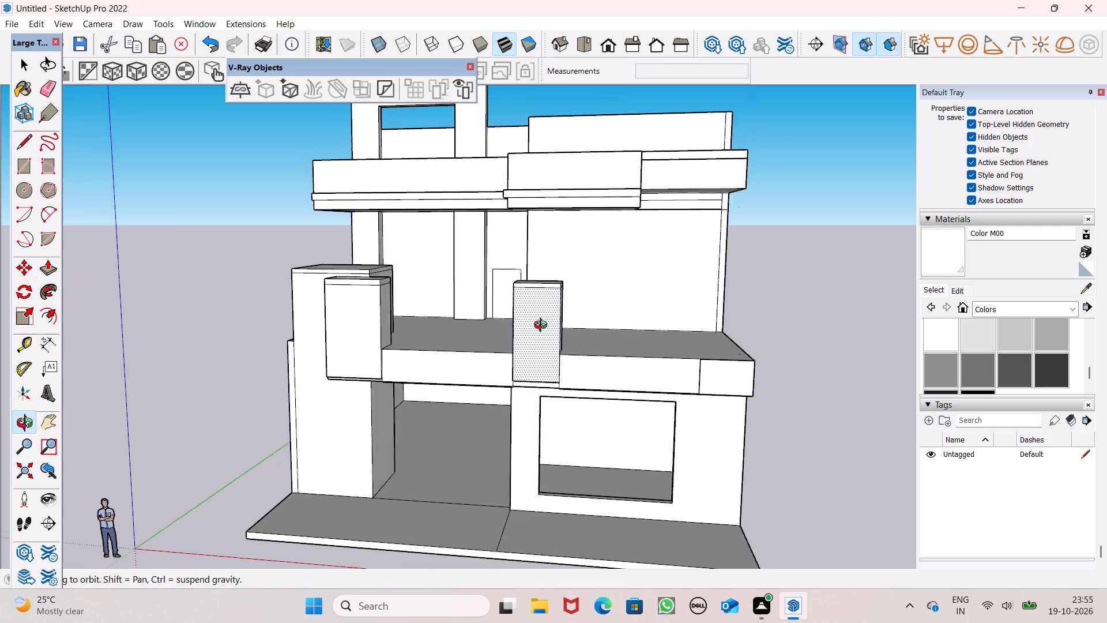
pyautogui.moveTo(543, 326); pyautogui.dragTo(617, 245, button='middle')
pyautogui.scroll(-2, 593, 244)
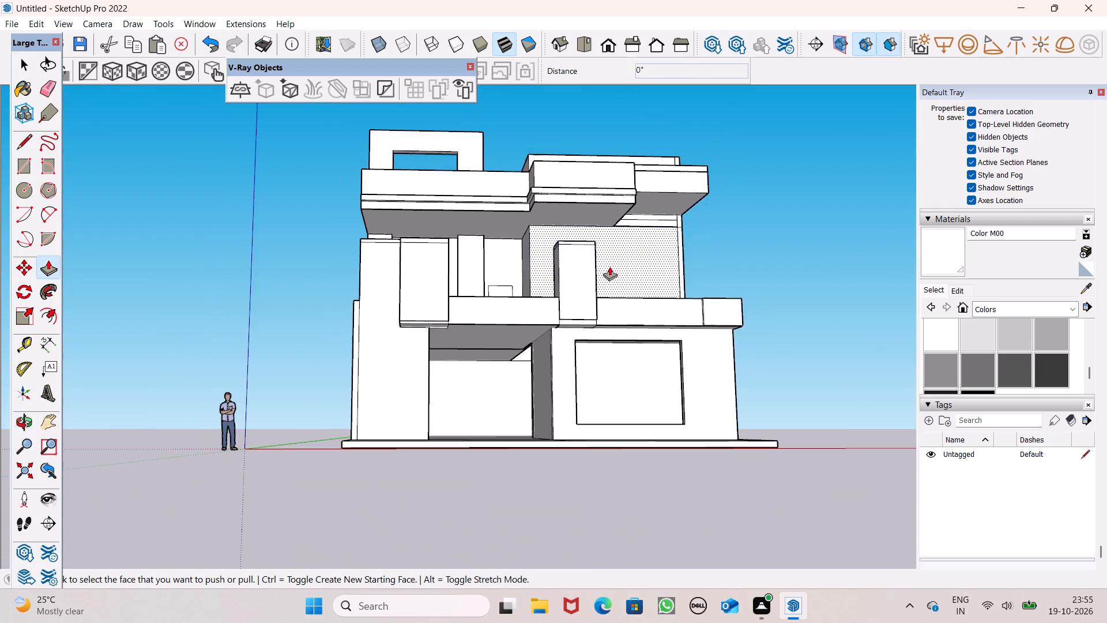
pyautogui.moveTo(592, 287); pyautogui.dragTo(549, 311, button='middle')
pyautogui.scroll(-2, 520, 223)
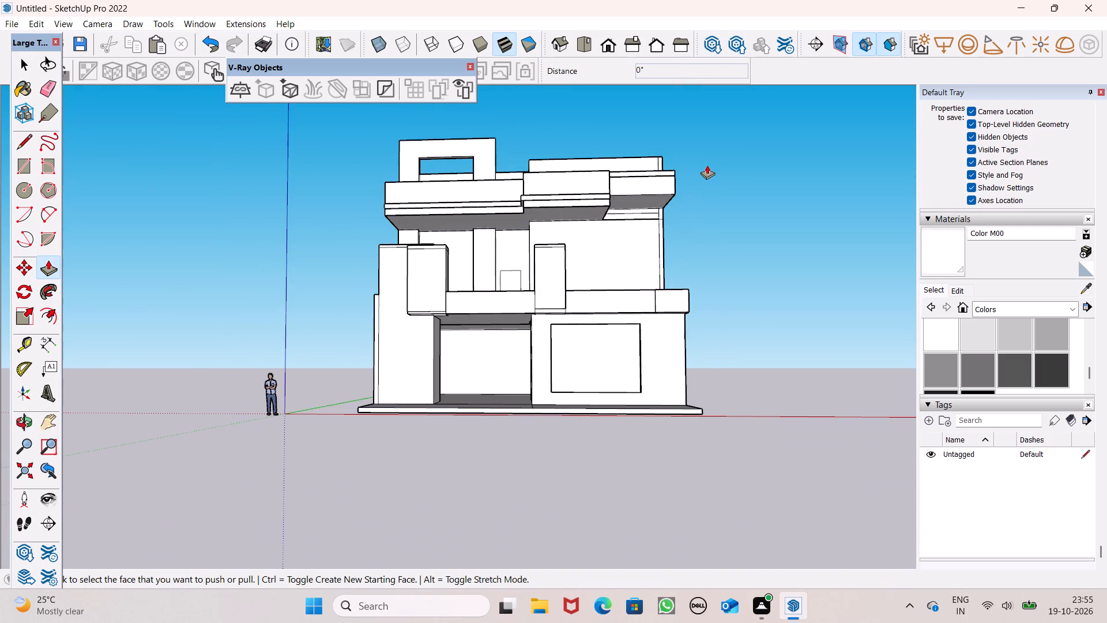
pyautogui.press('space')
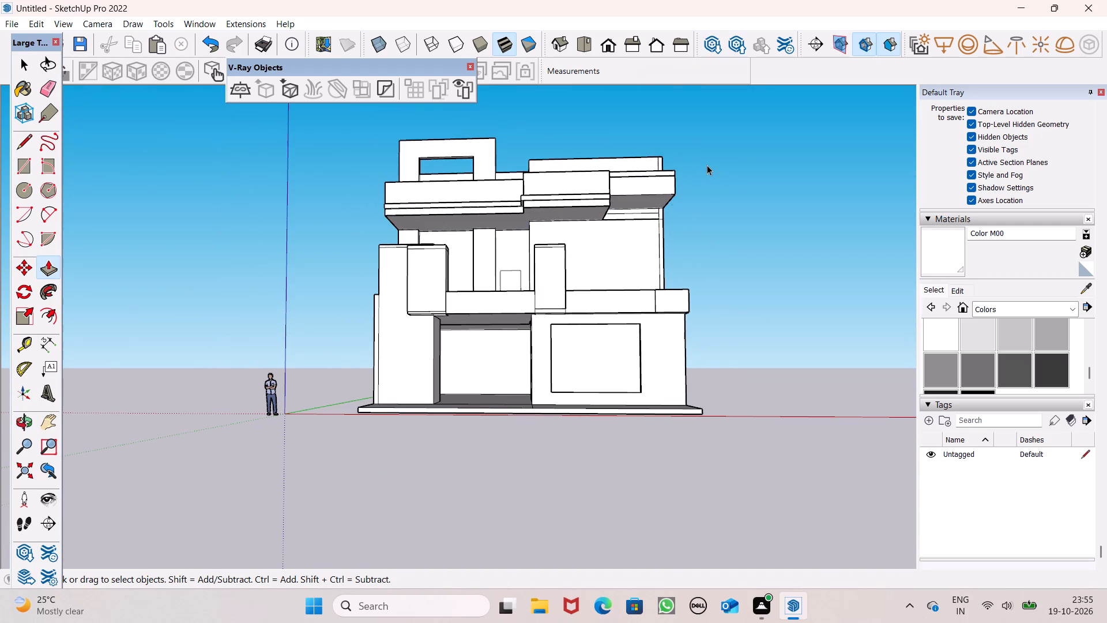
pyautogui.scroll(-1, 720, 243)
pyautogui.scroll(2, 631, 242)
pyautogui.moveTo(650, 257); pyautogui.dragTo(613, 301, button='middle')
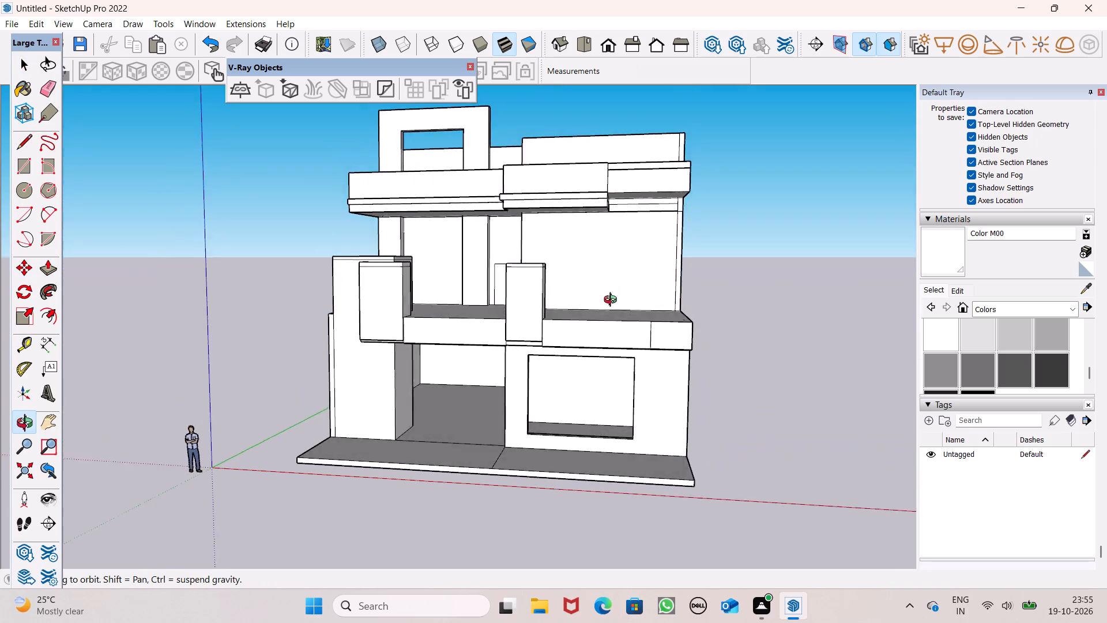
pyautogui.moveTo(613, 301); pyautogui.dragTo(581, 289, button='middle')
pyautogui.scroll(2, 541, 228)
pyautogui.moveTo(558, 251); pyautogui.dragTo(546, 358, button='middle')
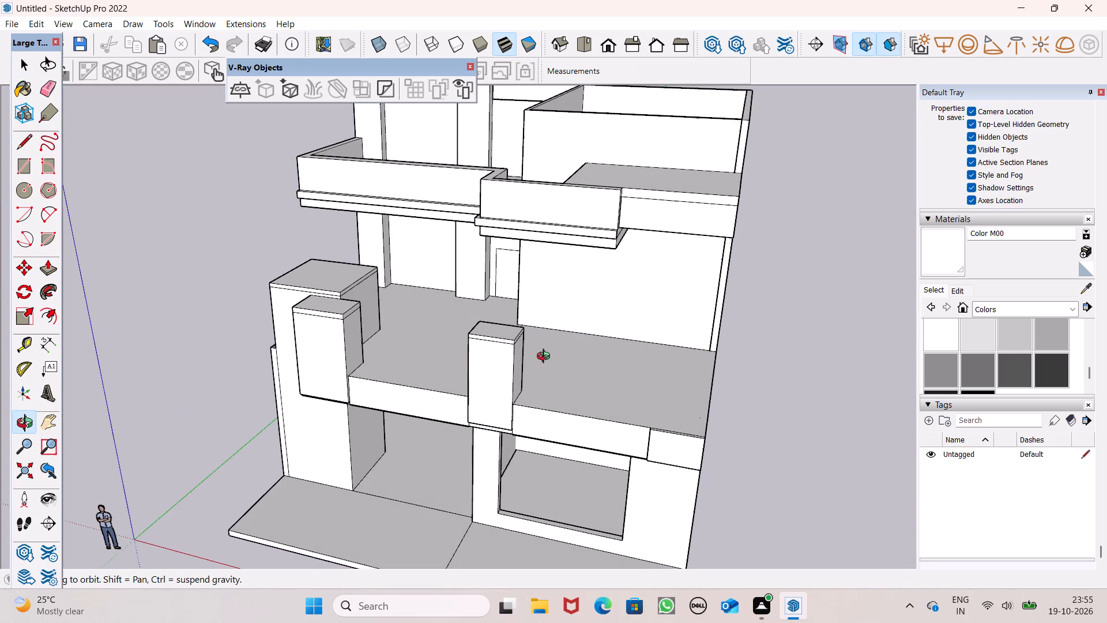
pyautogui.moveTo(546, 358); pyautogui.dragTo(568, 294, button='middle')
pyautogui.scroll(1, 560, 121)
pyautogui.moveTo(560, 121); pyautogui.dragTo(573, 223, button='middle')
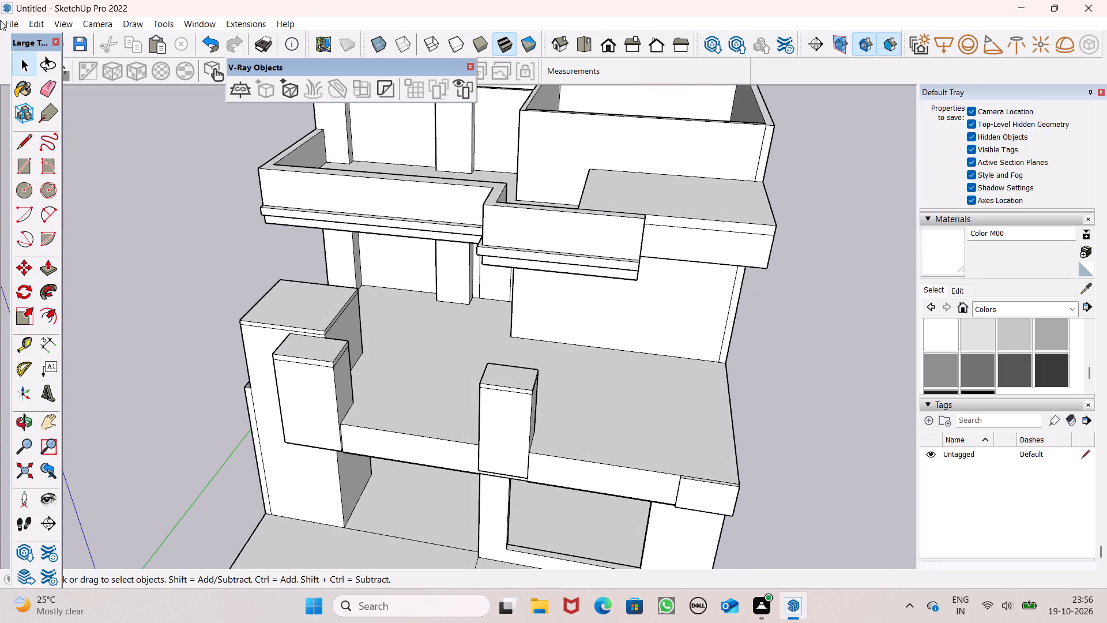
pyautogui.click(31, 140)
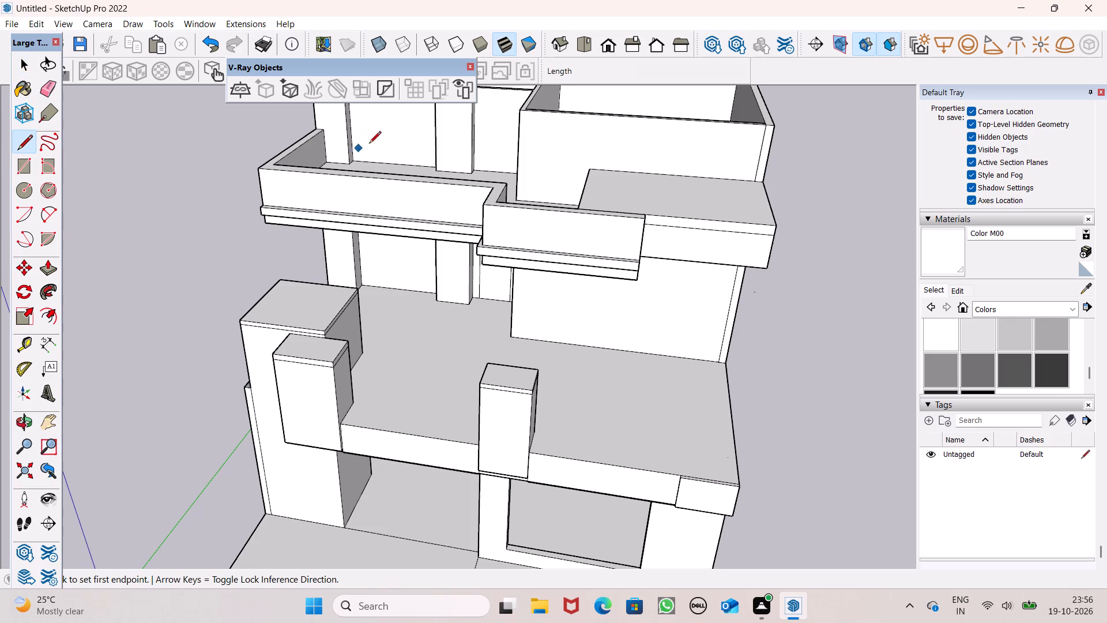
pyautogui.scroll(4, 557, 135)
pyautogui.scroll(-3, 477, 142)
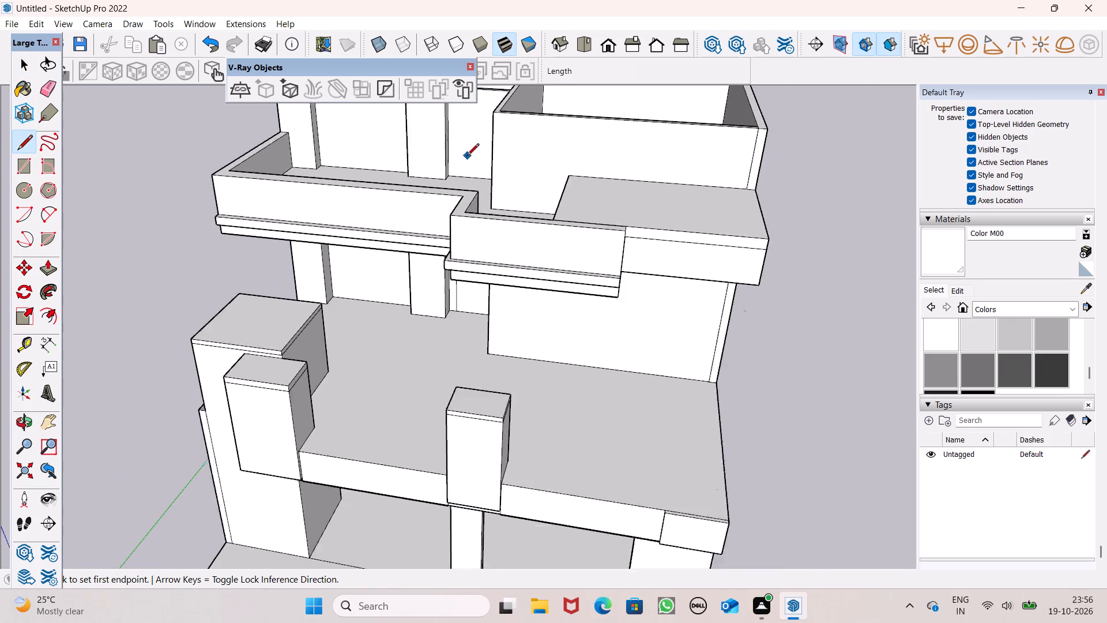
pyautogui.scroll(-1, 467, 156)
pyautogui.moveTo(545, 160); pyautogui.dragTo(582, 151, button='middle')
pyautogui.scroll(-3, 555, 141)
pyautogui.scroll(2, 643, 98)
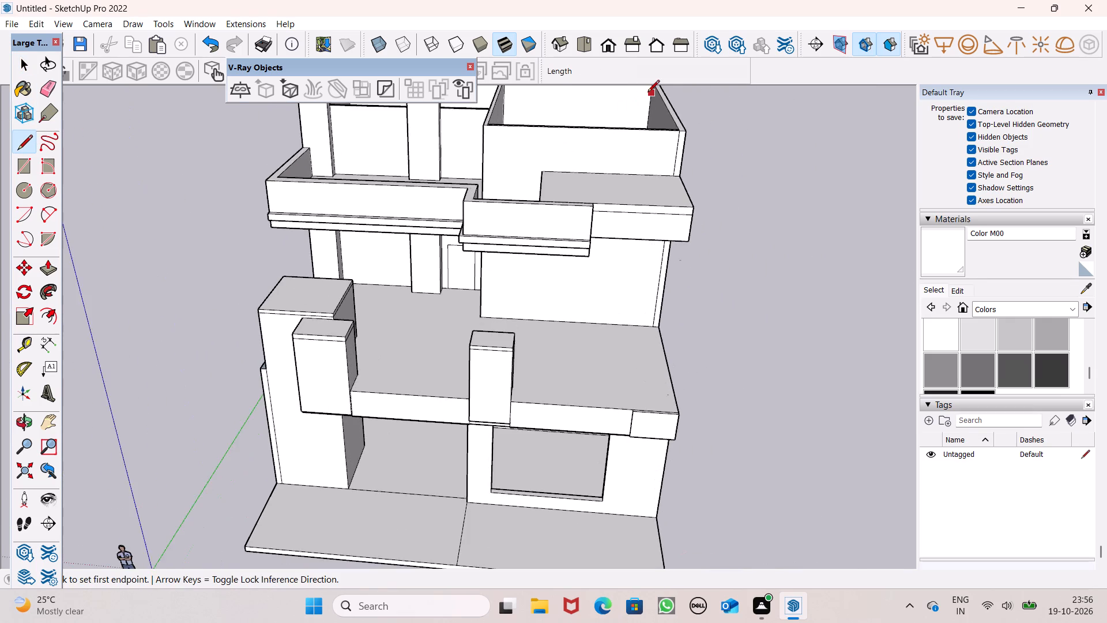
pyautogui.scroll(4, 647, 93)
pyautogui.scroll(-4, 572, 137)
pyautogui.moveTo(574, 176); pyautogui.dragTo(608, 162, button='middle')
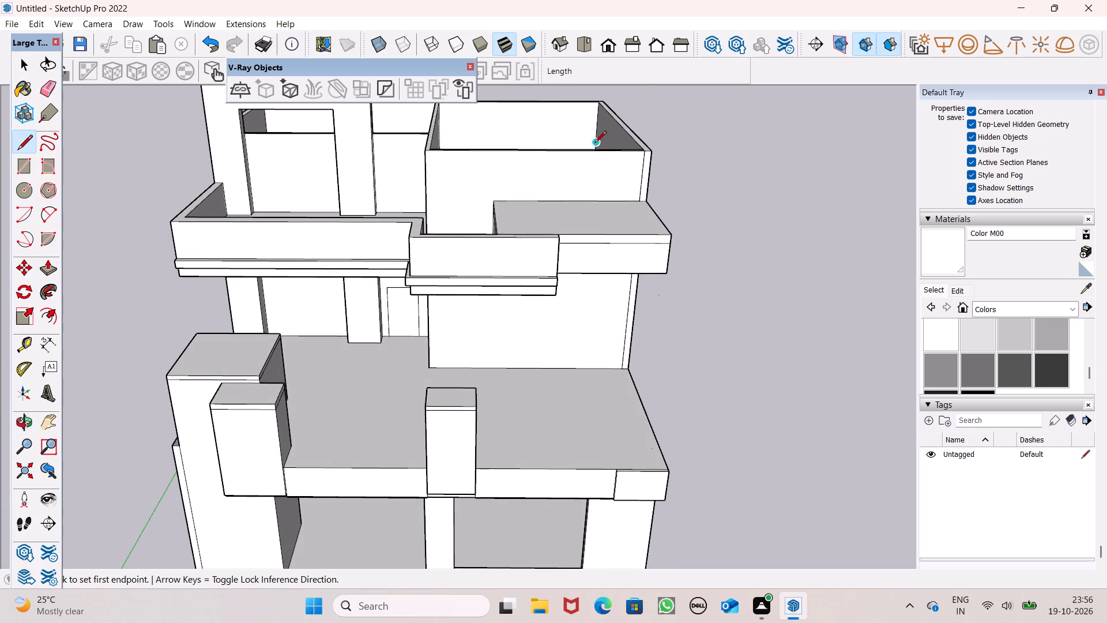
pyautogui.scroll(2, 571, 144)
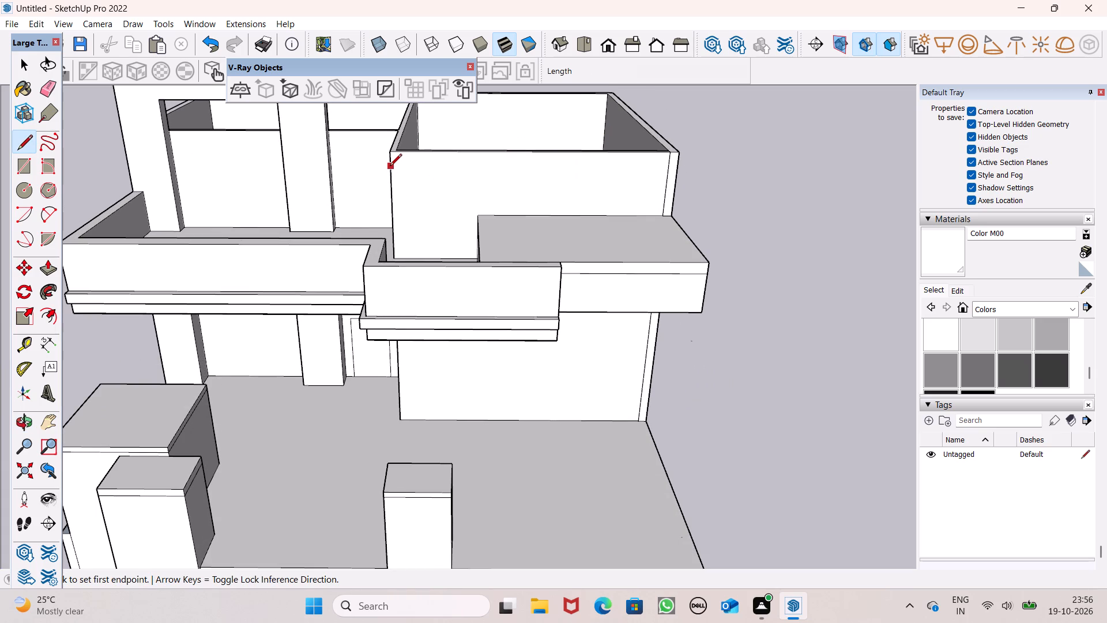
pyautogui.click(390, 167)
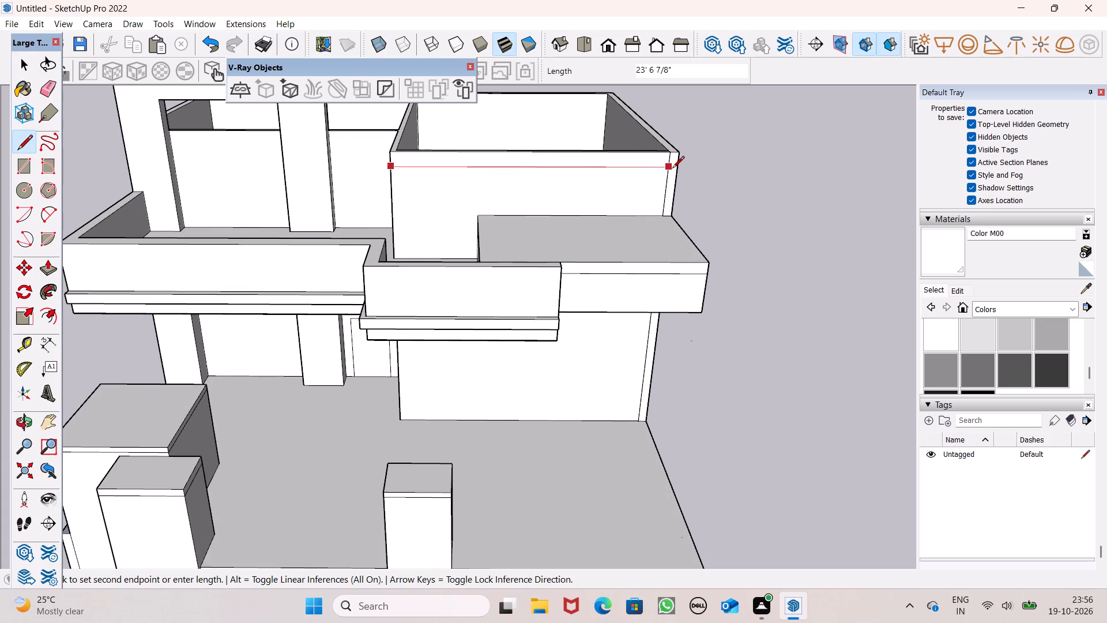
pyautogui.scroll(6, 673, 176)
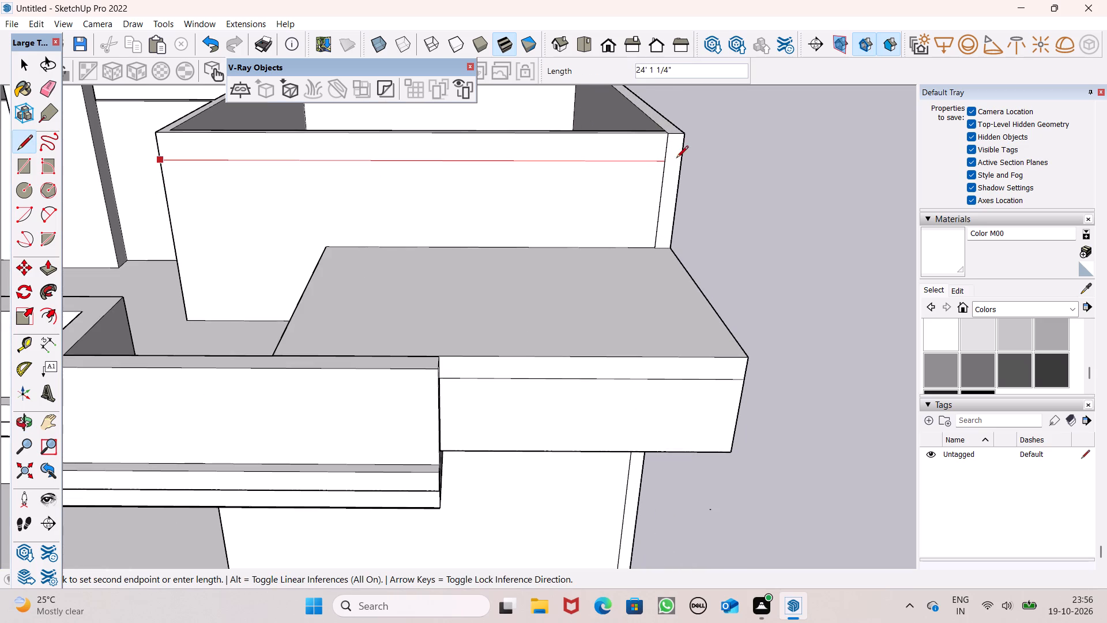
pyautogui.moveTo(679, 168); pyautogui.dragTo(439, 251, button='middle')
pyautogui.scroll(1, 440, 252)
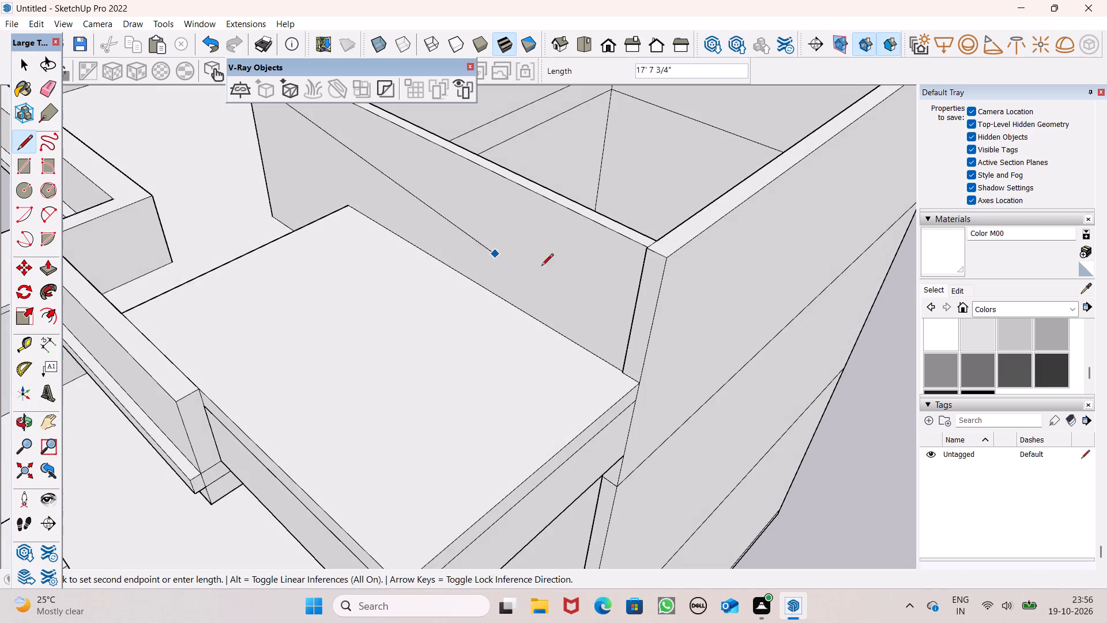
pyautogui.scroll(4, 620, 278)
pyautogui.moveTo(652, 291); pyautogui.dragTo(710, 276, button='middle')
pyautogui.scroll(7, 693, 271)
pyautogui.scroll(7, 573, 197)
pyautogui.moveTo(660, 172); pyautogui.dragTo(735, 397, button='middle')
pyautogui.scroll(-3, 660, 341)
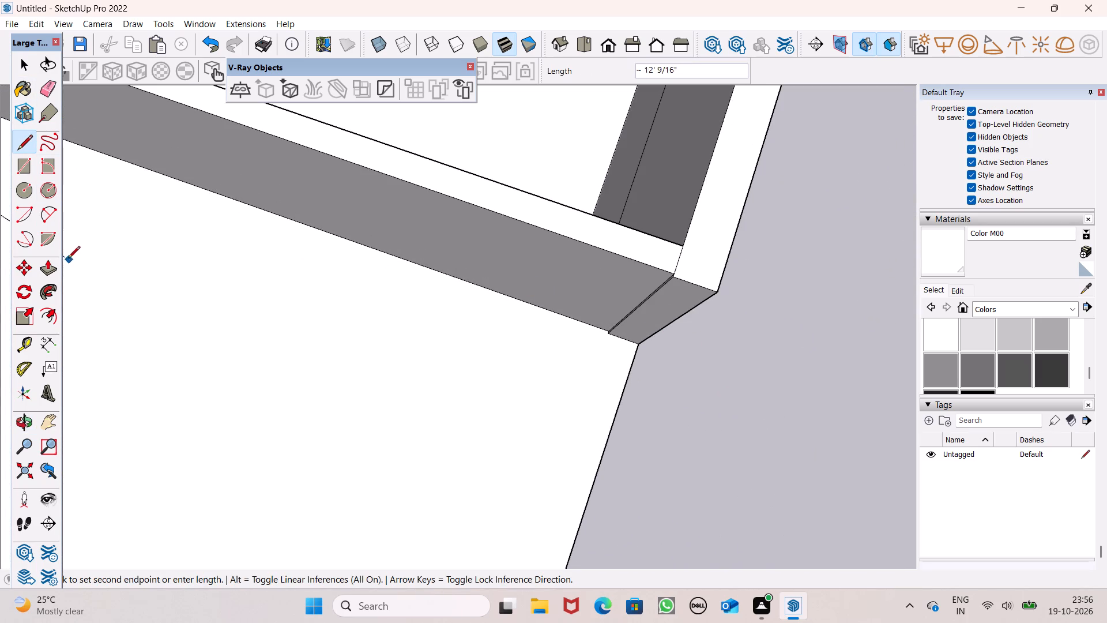
# Push/Pull the narrow corner strip at the end of the roof parapet's front flush with the adjoining wall face.
pyautogui.click(52, 264)
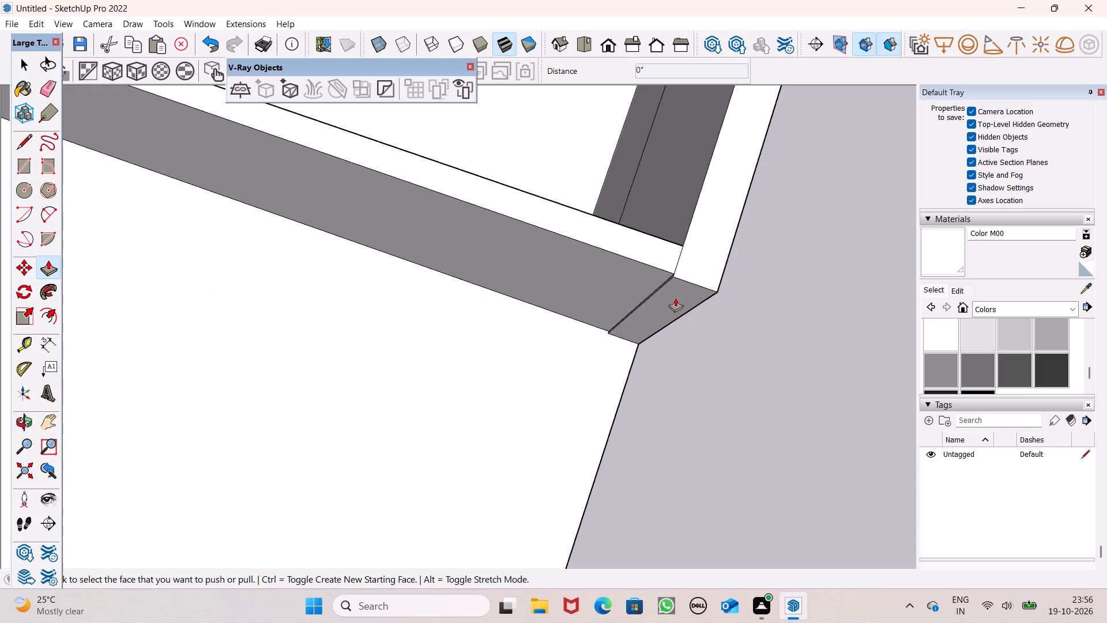
pyautogui.moveTo(675, 298); pyautogui.dragTo(647, 283)
# Erase the vertical edge separating the corner strip from the rest of the roof parapet's front face.
pyautogui.moveTo(524, 298); pyautogui.dragTo(517, 262, button='middle')
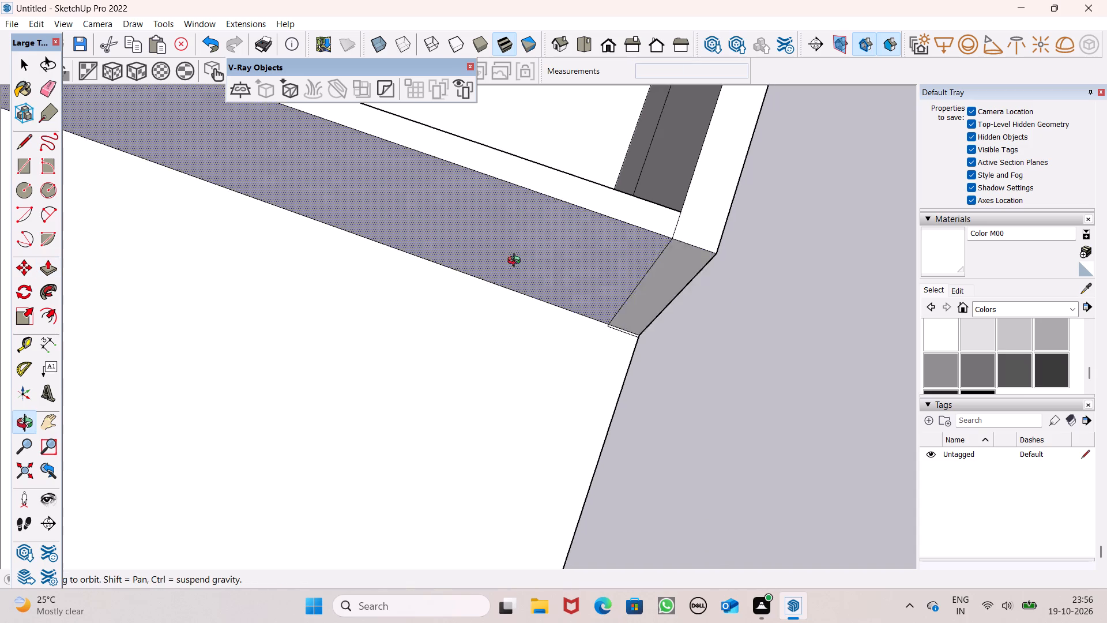
pyautogui.moveTo(517, 262); pyautogui.dragTo(488, 188, button='middle')
pyautogui.click(50, 89)
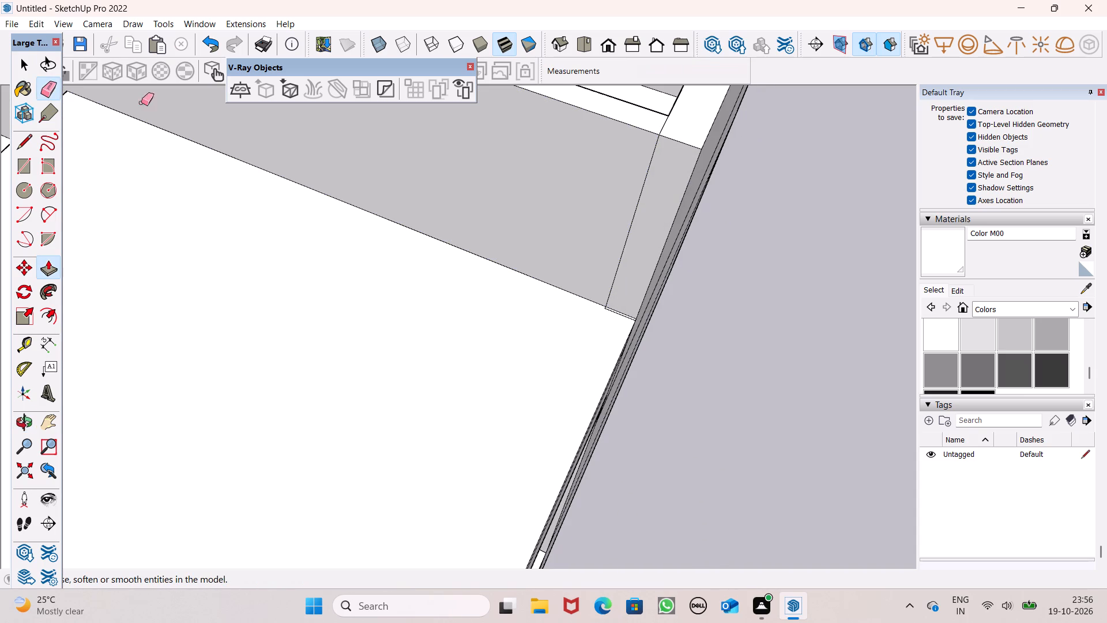
pyautogui.moveTo(643, 197); pyautogui.dragTo(621, 192)
pyautogui.scroll(-3, 636, 191)
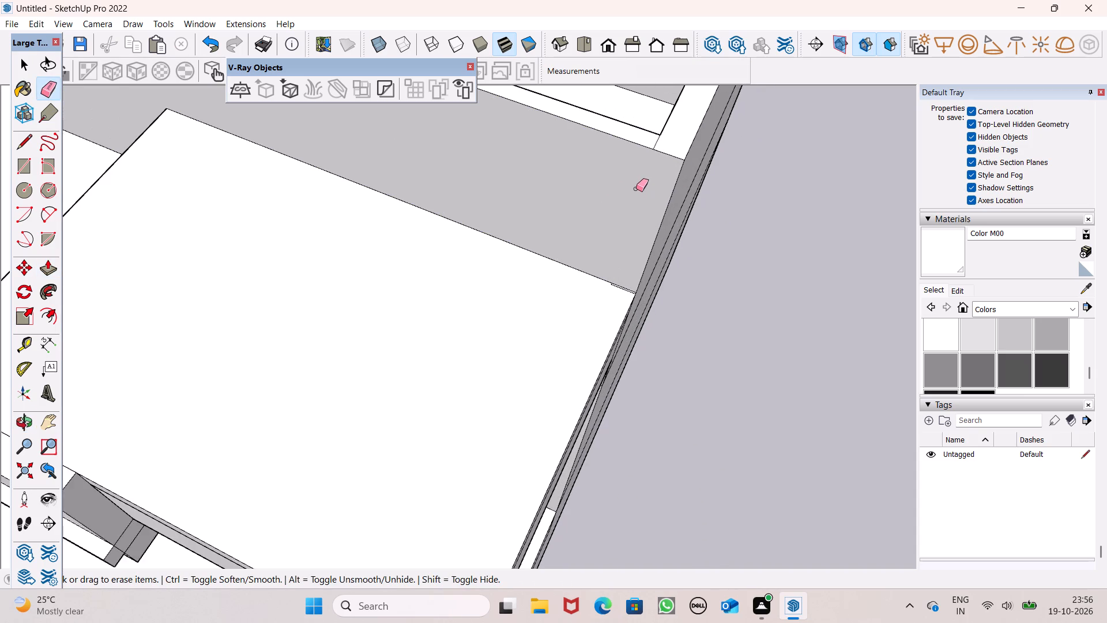
pyautogui.scroll(-5, 636, 187)
# Draw a horizontal line about 24' 3 7/8" long across the roof parapet's front face, just below its top edge.
pyautogui.moveTo(635, 197); pyautogui.dragTo(802, 142, button='middle')
pyautogui.scroll(-10, 621, 192)
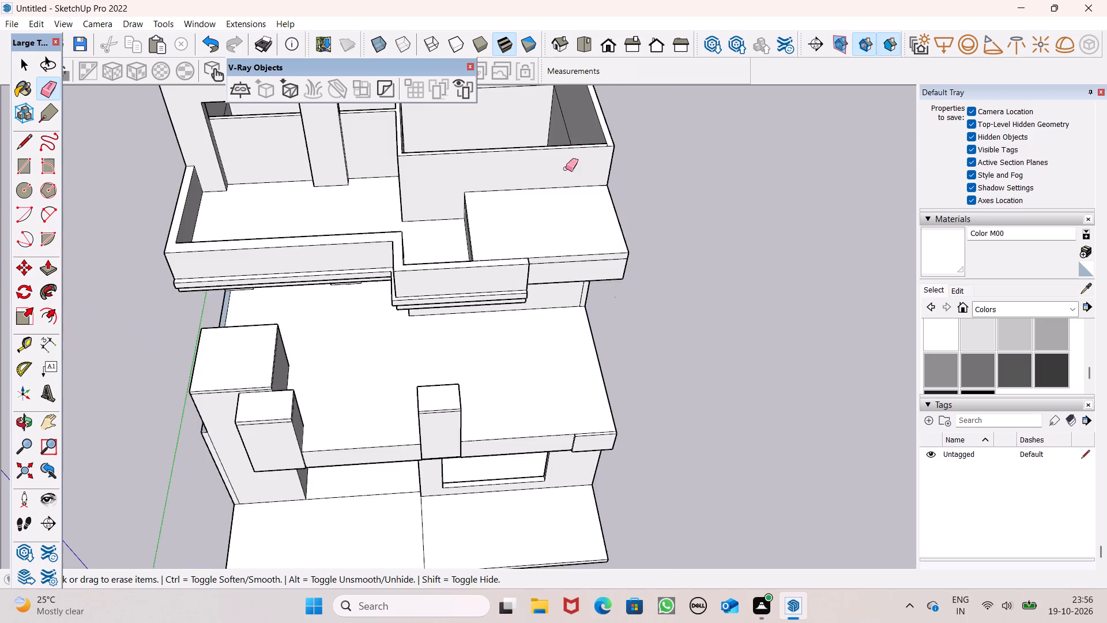
pyautogui.scroll(6, 553, 164)
pyautogui.click(27, 141)
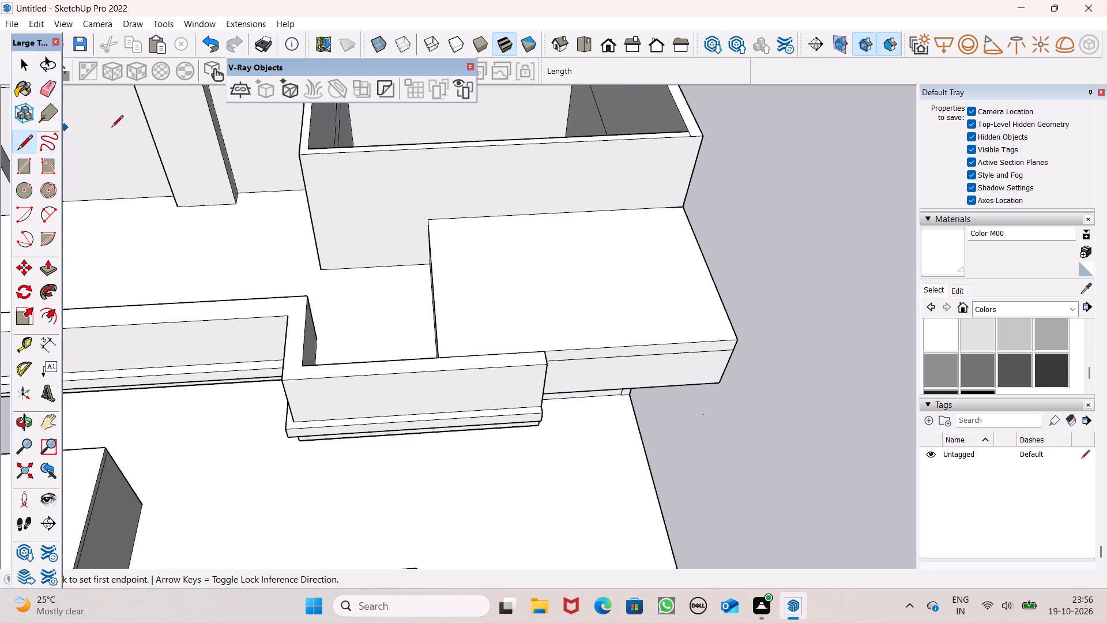
pyautogui.scroll(3, 235, 133)
pyautogui.scroll(-3, 242, 151)
pyautogui.moveTo(366, 193); pyautogui.dragTo(359, 128, button='middle')
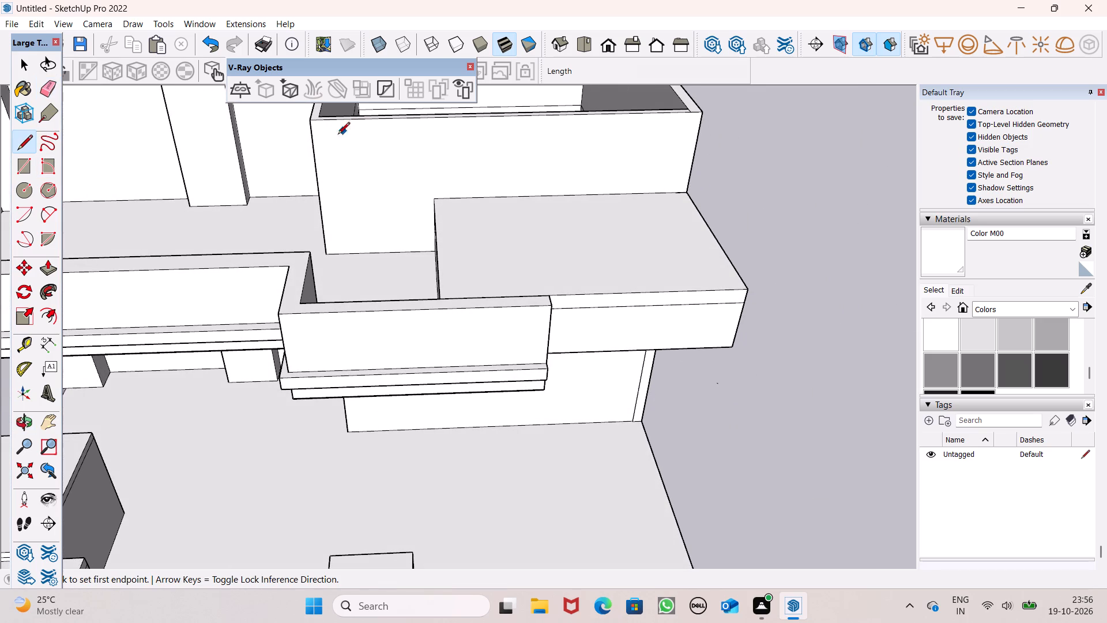
pyautogui.click(310, 135)
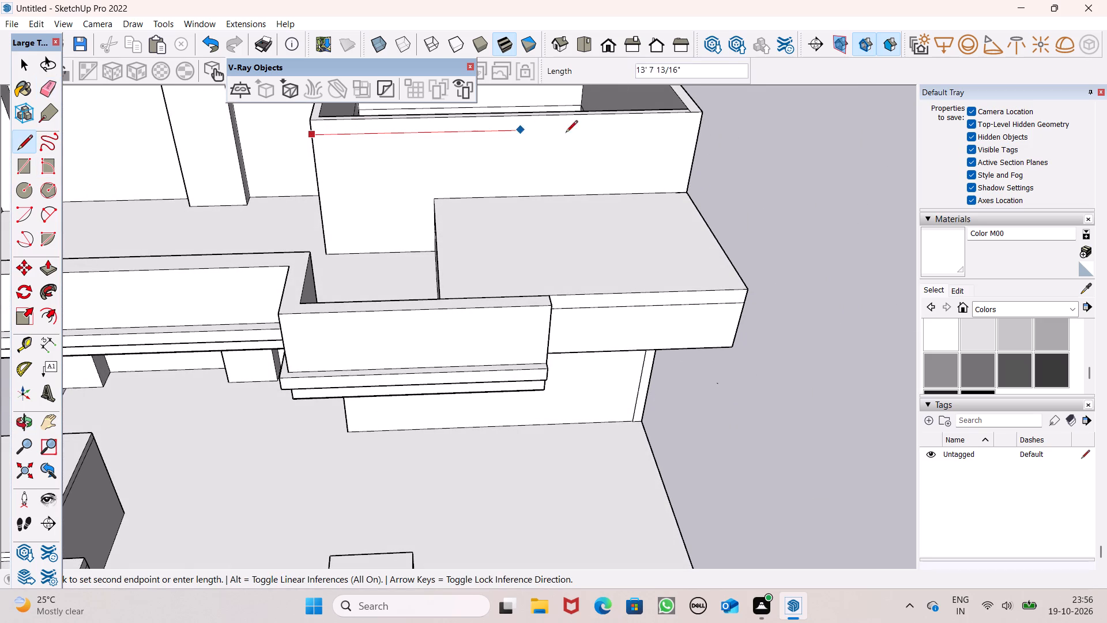
pyautogui.click(696, 131)
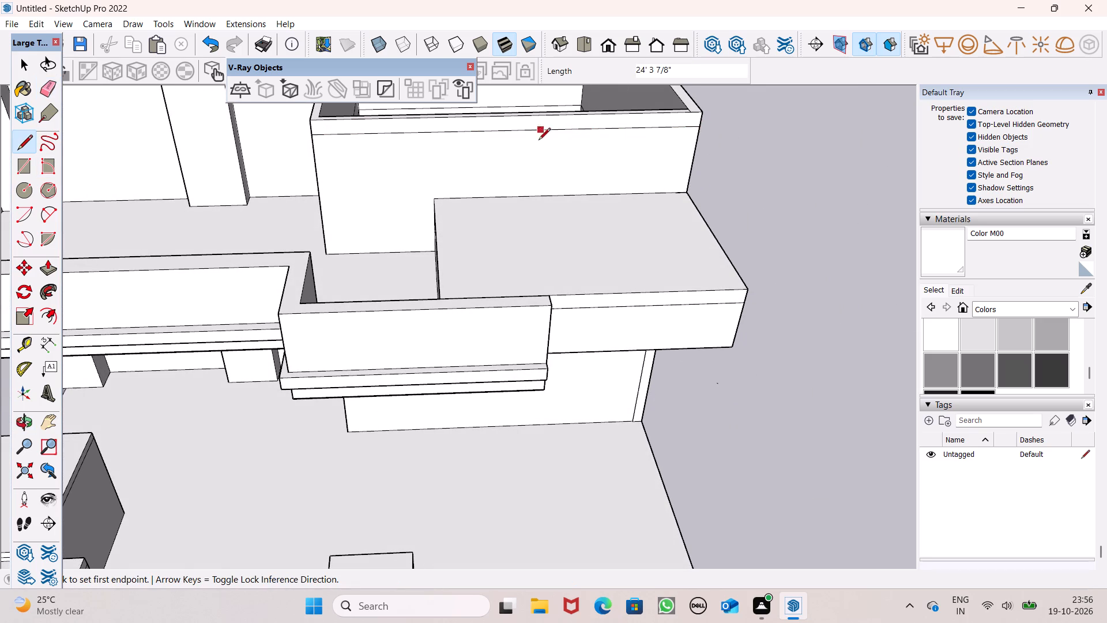
pyautogui.press('space')
# Move the horizontal line on the parapet's front face up about 4 1/2", closer to the top edge.
pyautogui.moveTo(518, 149); pyautogui.dragTo(502, 97, button='middle')
pyautogui.scroll(1, 518, 149)
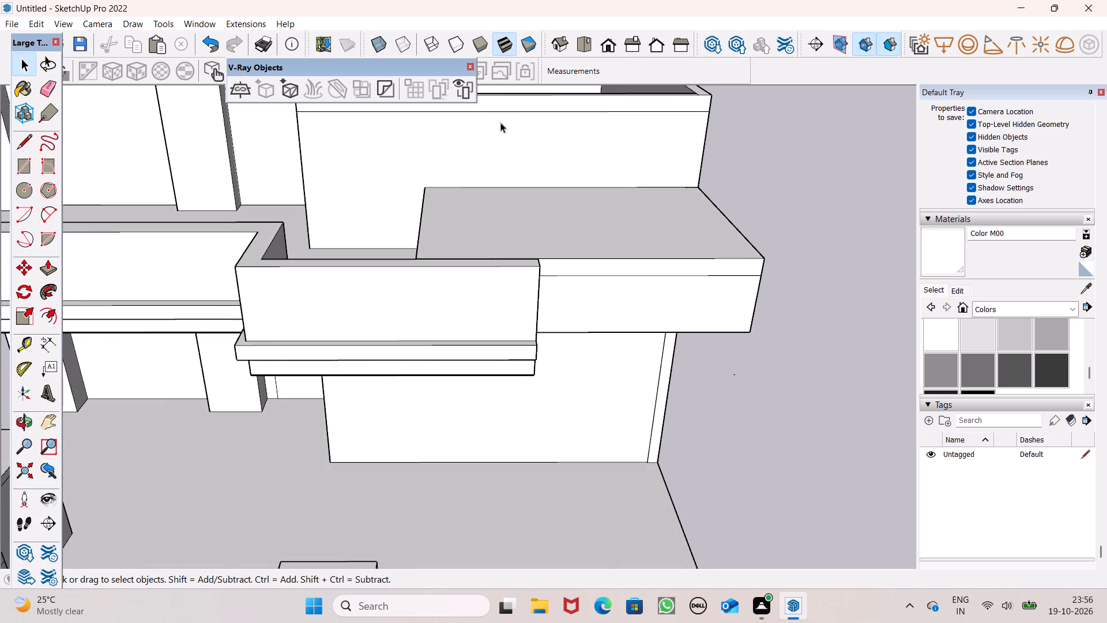
pyautogui.scroll(-6, 503, 155)
pyautogui.scroll(5, 453, 111)
pyautogui.moveTo(459, 126); pyautogui.dragTo(455, 85, button='middle')
pyautogui.scroll(1, 455, 85)
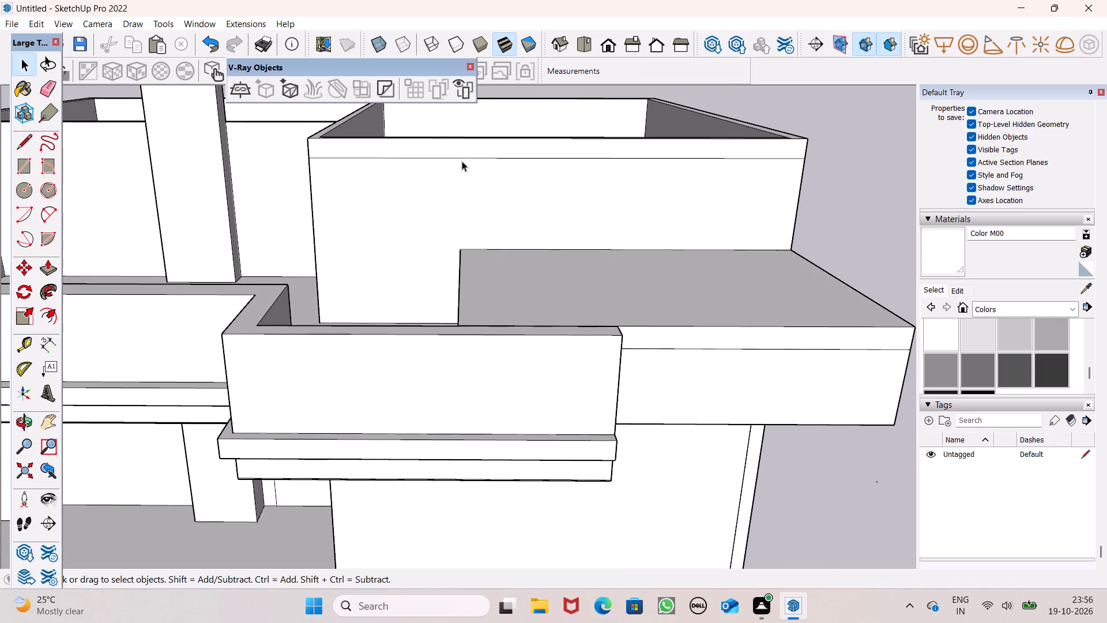
pyautogui.scroll(3, 462, 161)
pyautogui.middleClick(462, 161)
pyautogui.click(463, 157)
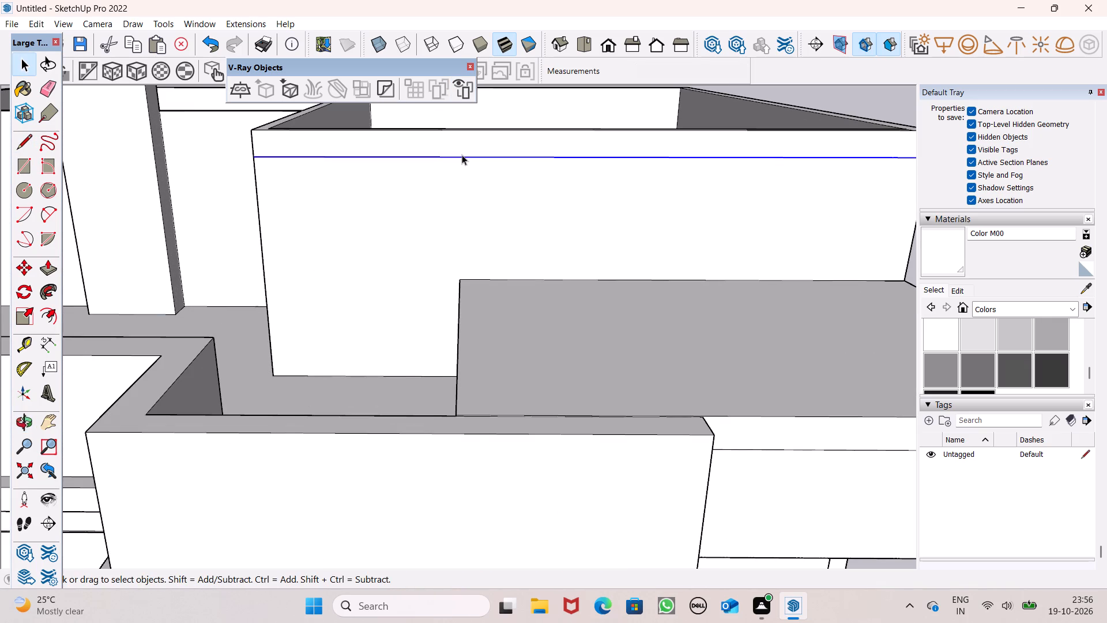
pyautogui.press('m')
pyautogui.press('Return')
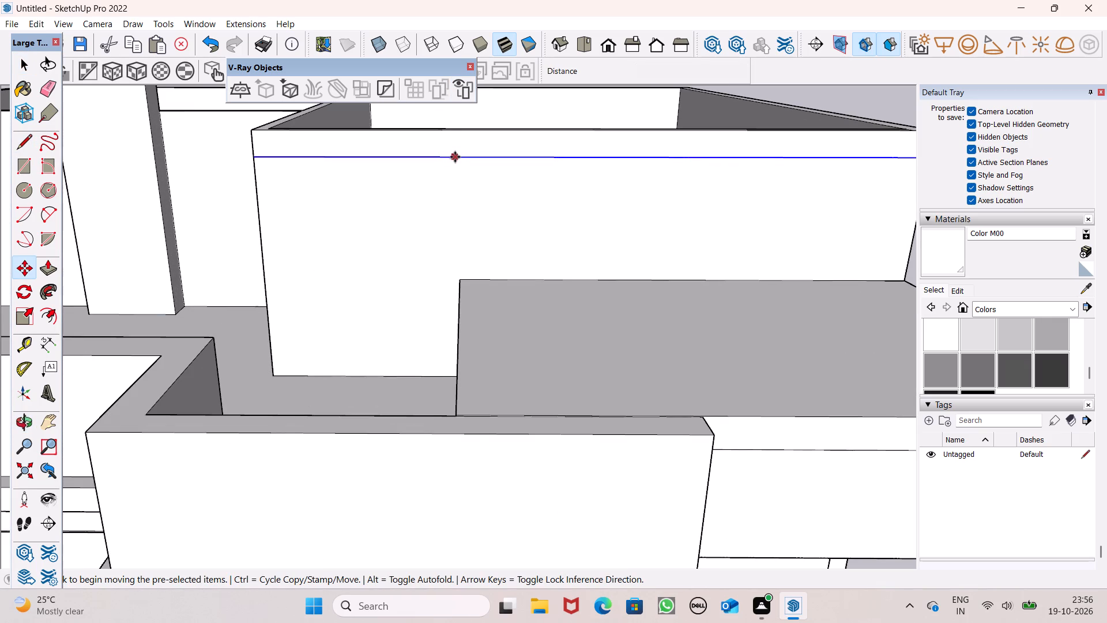
pyautogui.moveTo(455, 157); pyautogui.dragTo(457, 147)
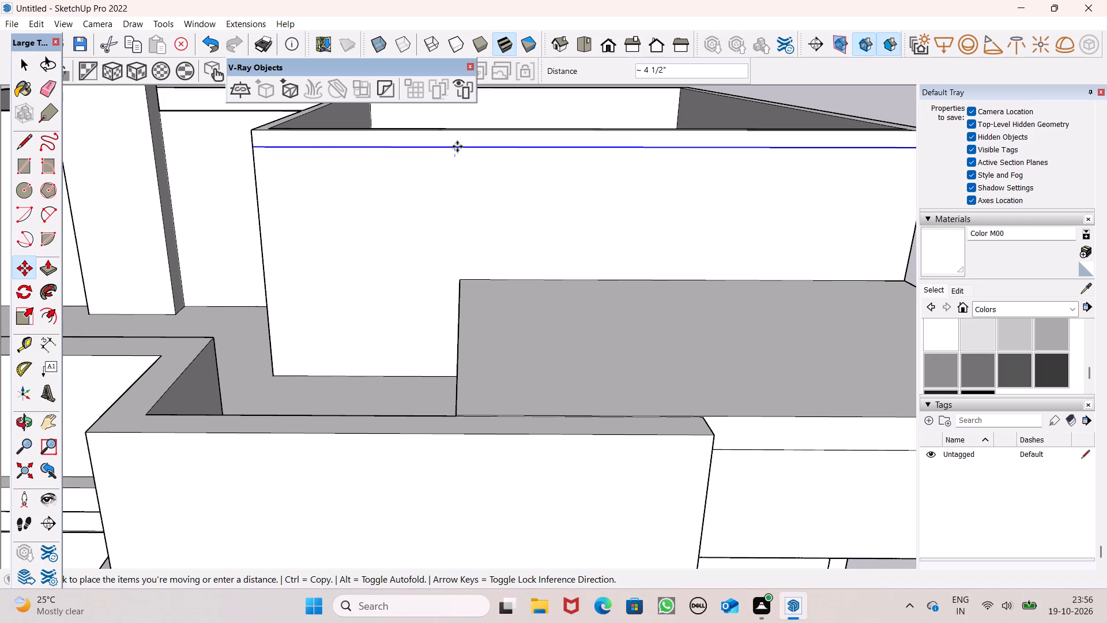
pyautogui.moveTo(457, 147); pyautogui.dragTo(457, 147)
# Copy the horizontal line on the roof parapet's front face about 6" straight down.
pyautogui.keyDown('ctrl'); pyautogui.moveTo(457, 148); pyautogui.dragTo(471, 164); pyautogui.keyUp('ctrl')
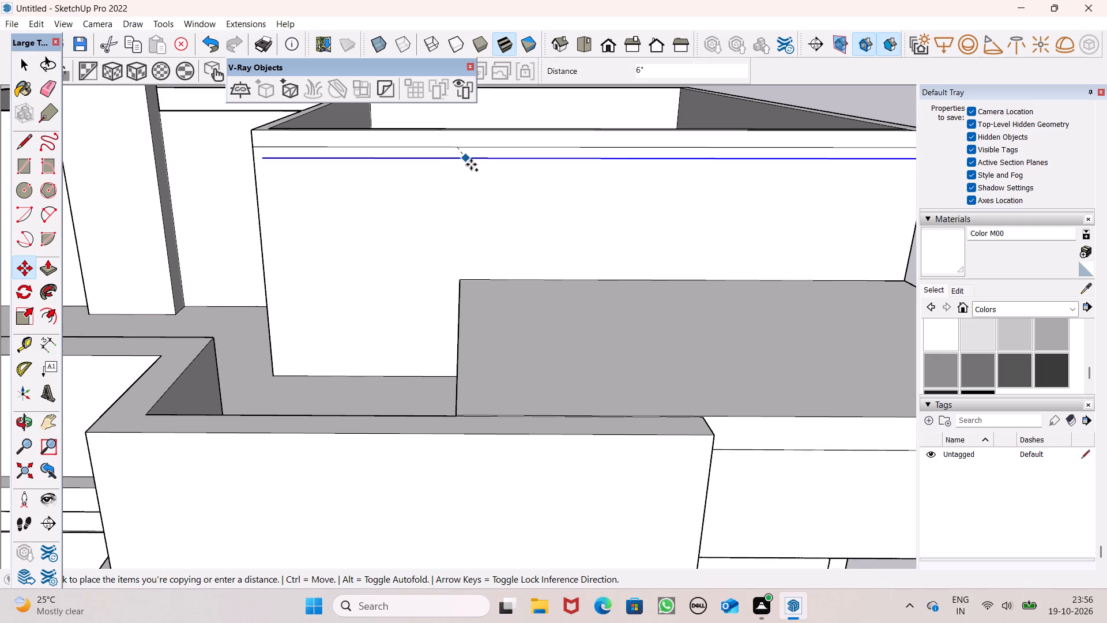
pyautogui.keyDown('ctrl'); pyautogui.moveTo(471, 164); pyautogui.dragTo(469, 167); pyautogui.keyUp('ctrl')
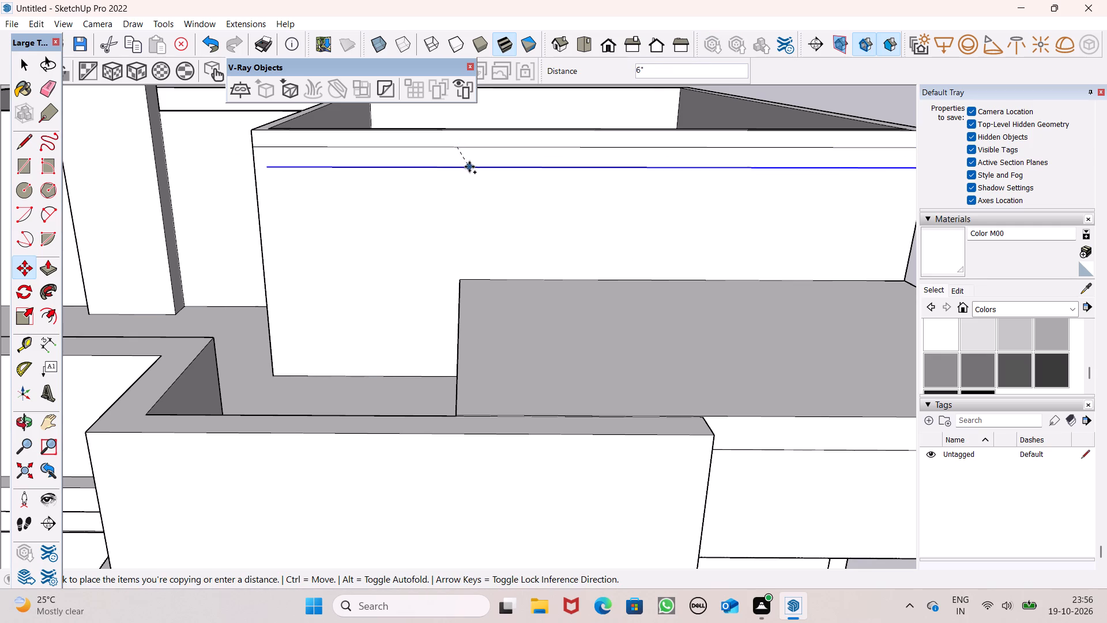
pyautogui.keyDown('ctrl'); pyautogui.moveTo(469, 167); pyautogui.dragTo(465, 167); pyautogui.keyUp('ctrl')
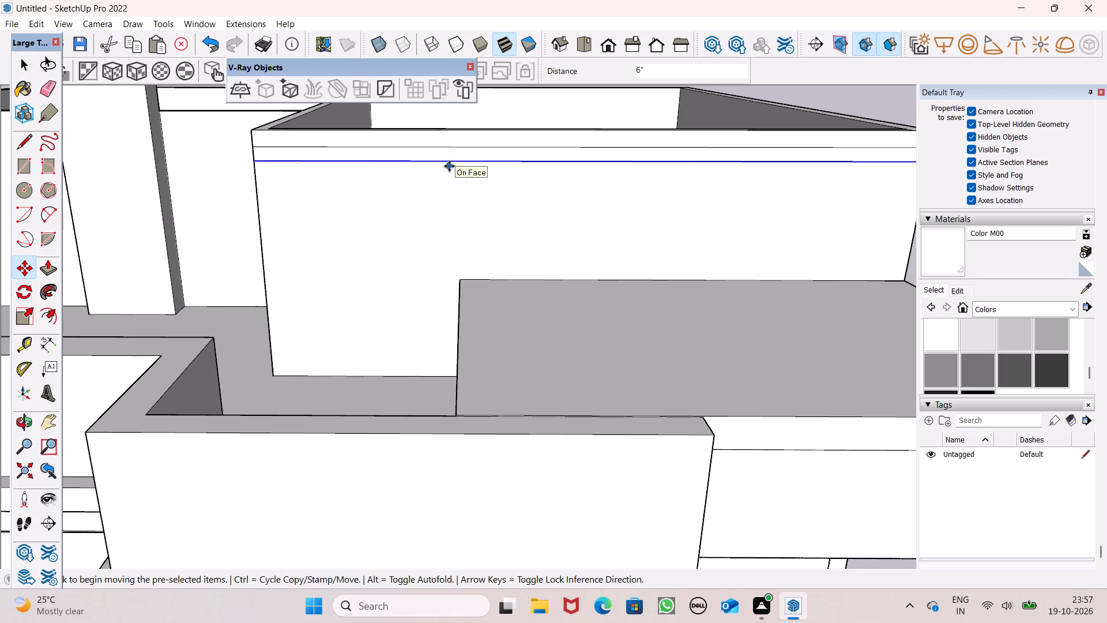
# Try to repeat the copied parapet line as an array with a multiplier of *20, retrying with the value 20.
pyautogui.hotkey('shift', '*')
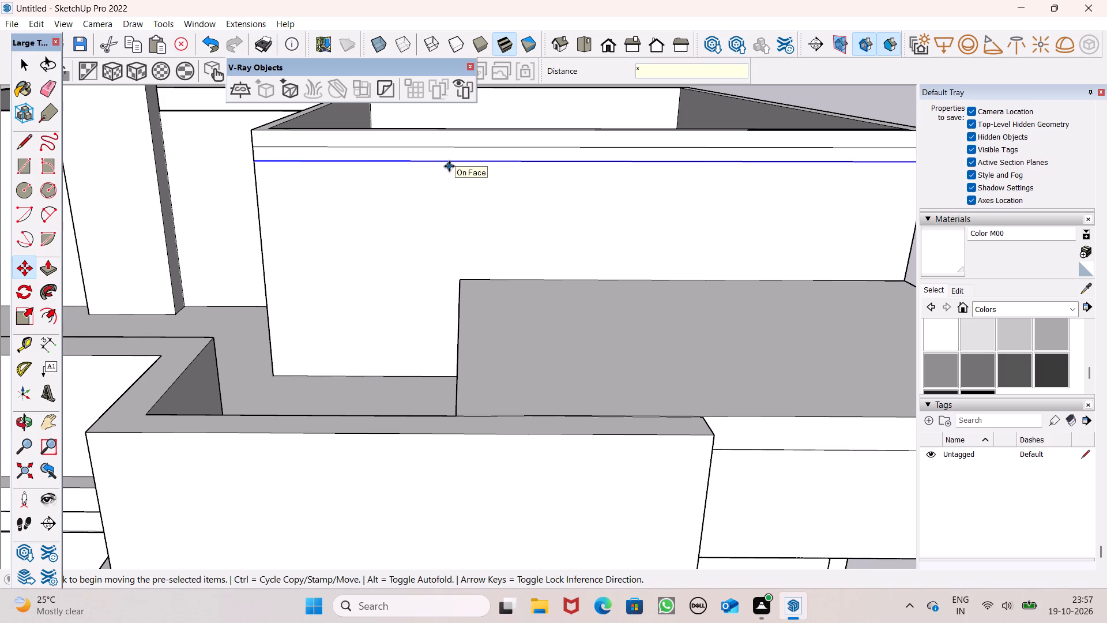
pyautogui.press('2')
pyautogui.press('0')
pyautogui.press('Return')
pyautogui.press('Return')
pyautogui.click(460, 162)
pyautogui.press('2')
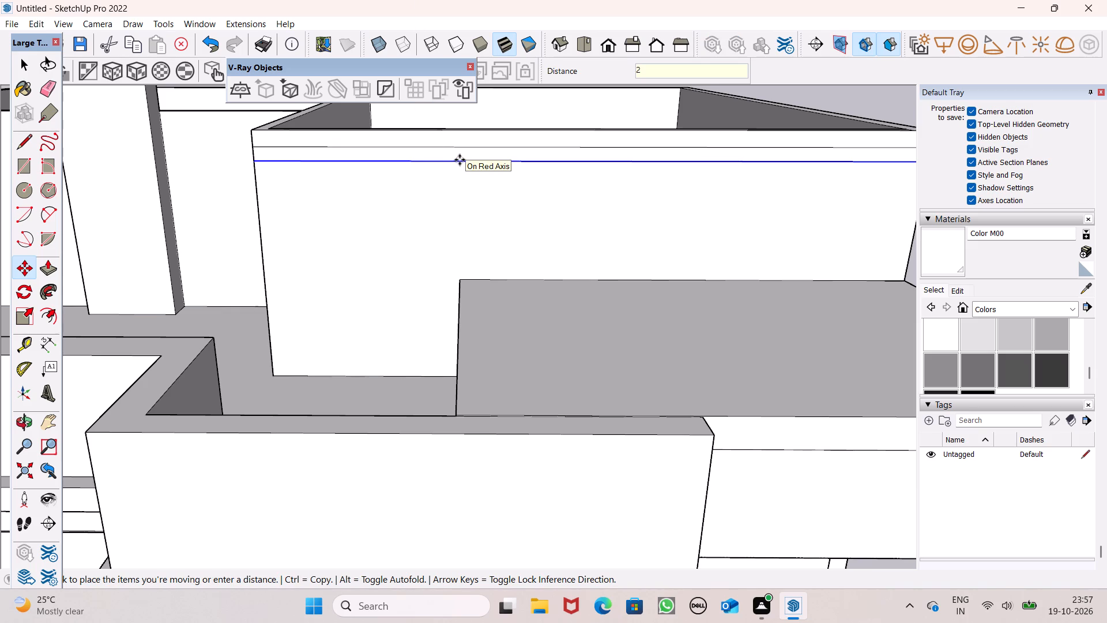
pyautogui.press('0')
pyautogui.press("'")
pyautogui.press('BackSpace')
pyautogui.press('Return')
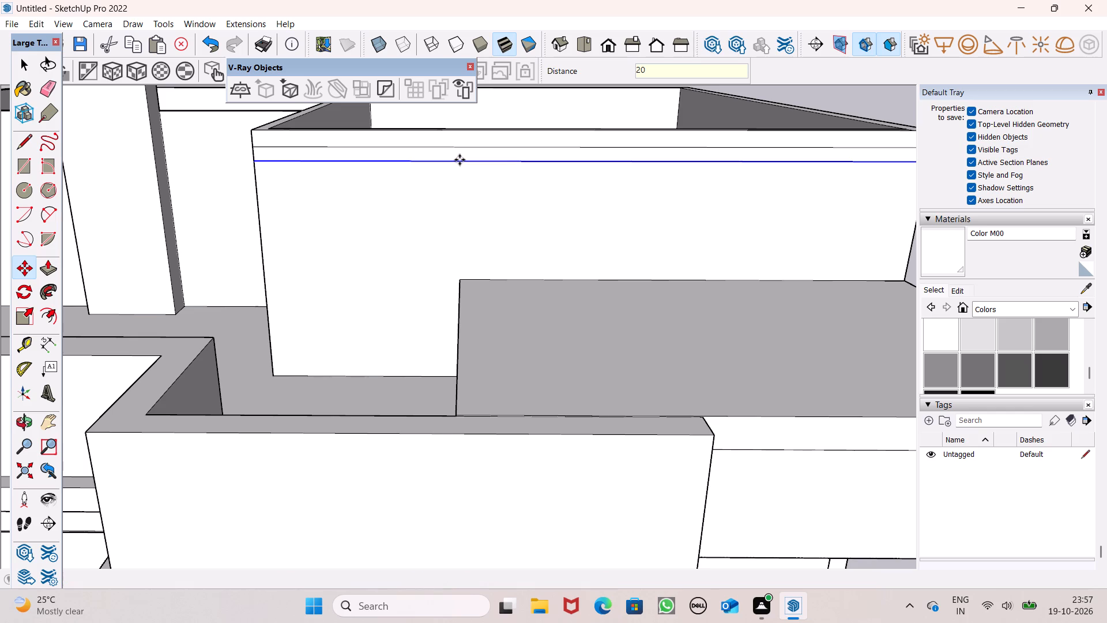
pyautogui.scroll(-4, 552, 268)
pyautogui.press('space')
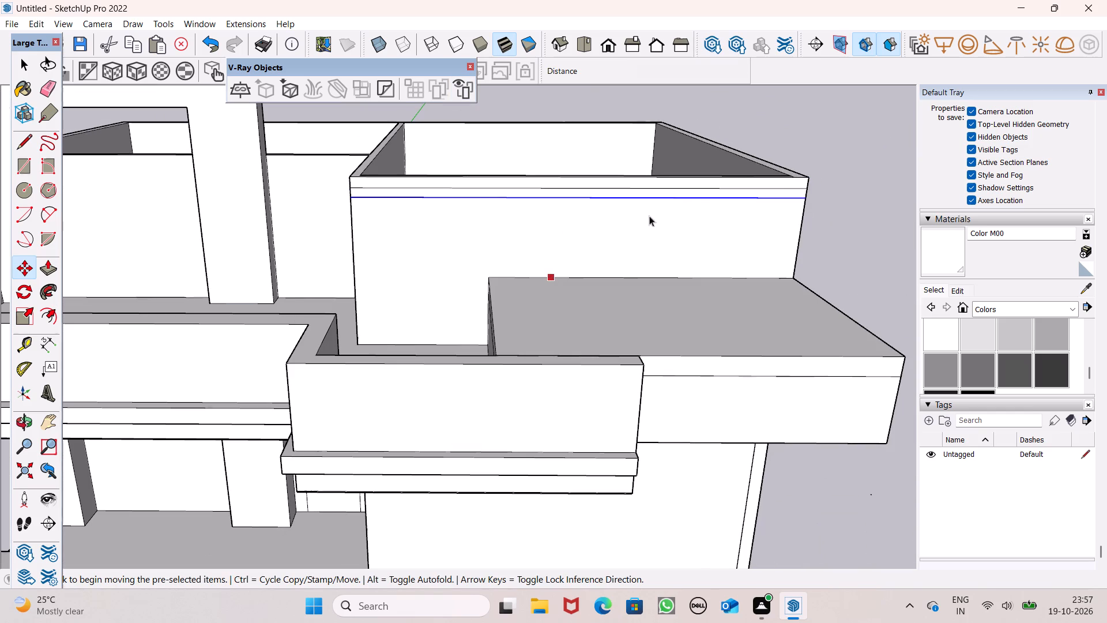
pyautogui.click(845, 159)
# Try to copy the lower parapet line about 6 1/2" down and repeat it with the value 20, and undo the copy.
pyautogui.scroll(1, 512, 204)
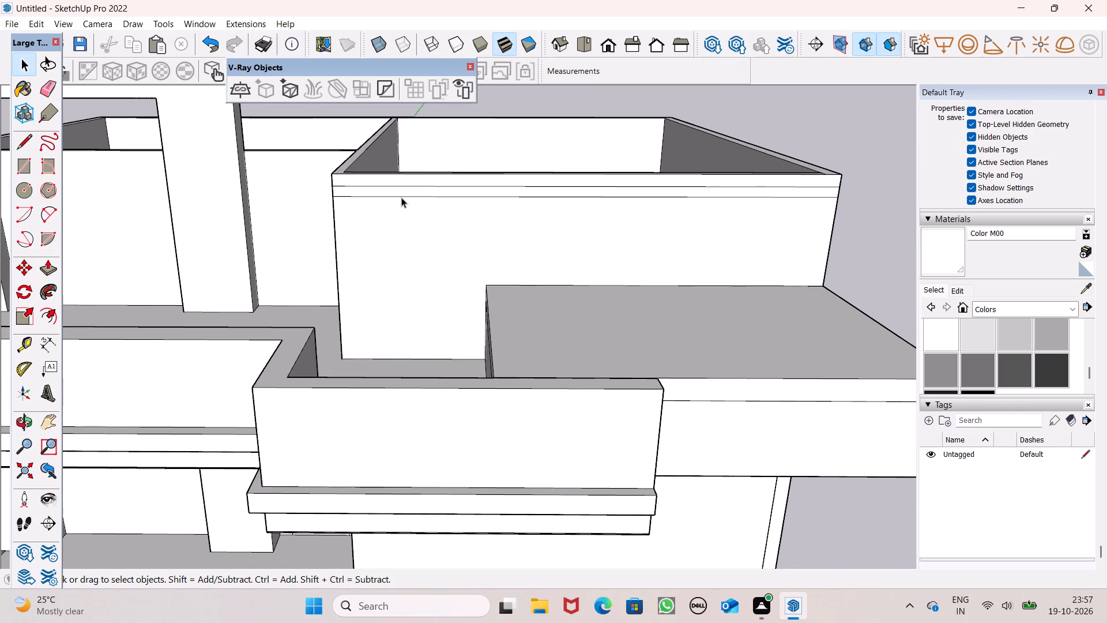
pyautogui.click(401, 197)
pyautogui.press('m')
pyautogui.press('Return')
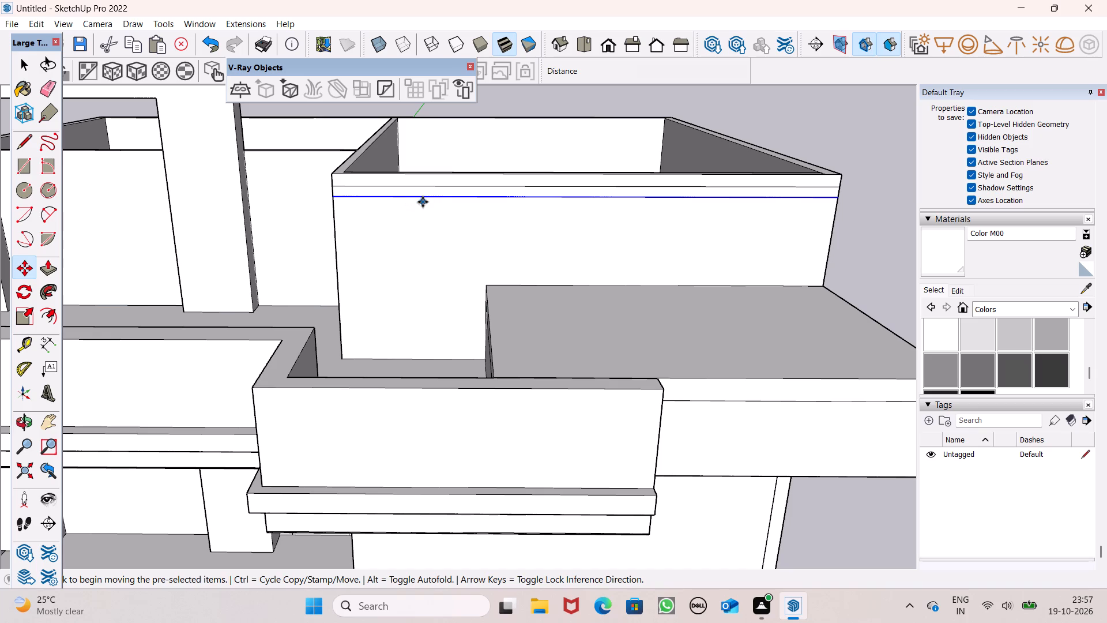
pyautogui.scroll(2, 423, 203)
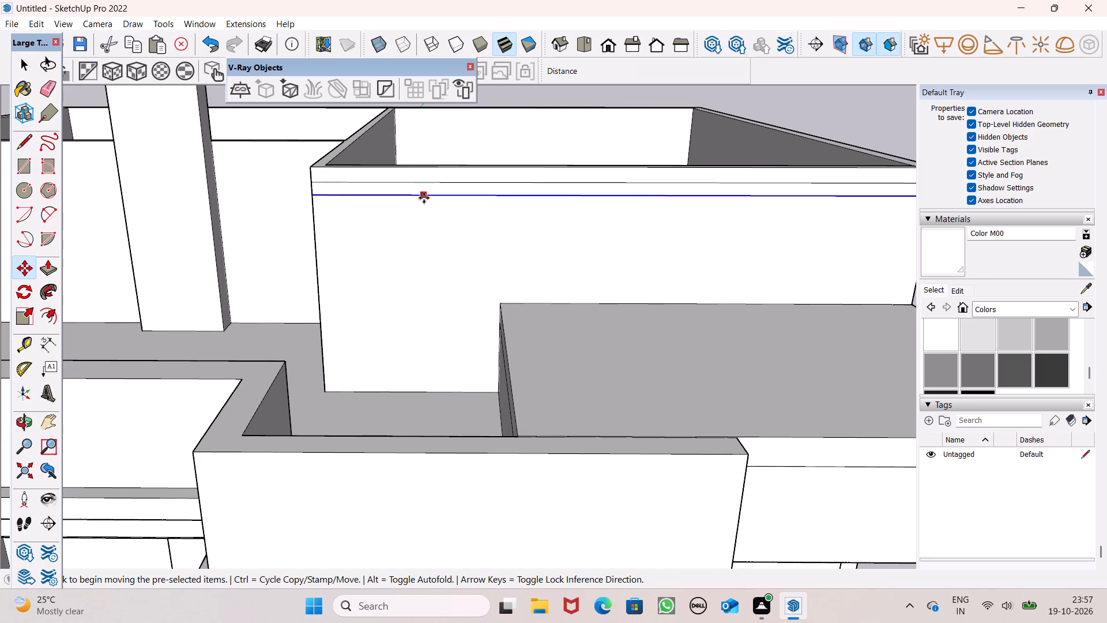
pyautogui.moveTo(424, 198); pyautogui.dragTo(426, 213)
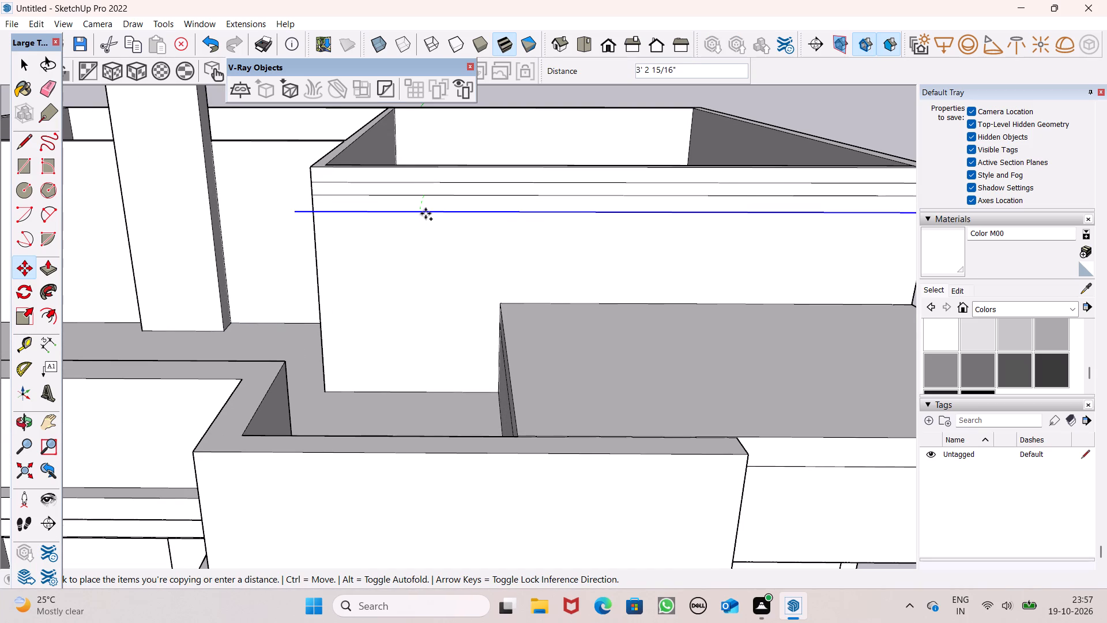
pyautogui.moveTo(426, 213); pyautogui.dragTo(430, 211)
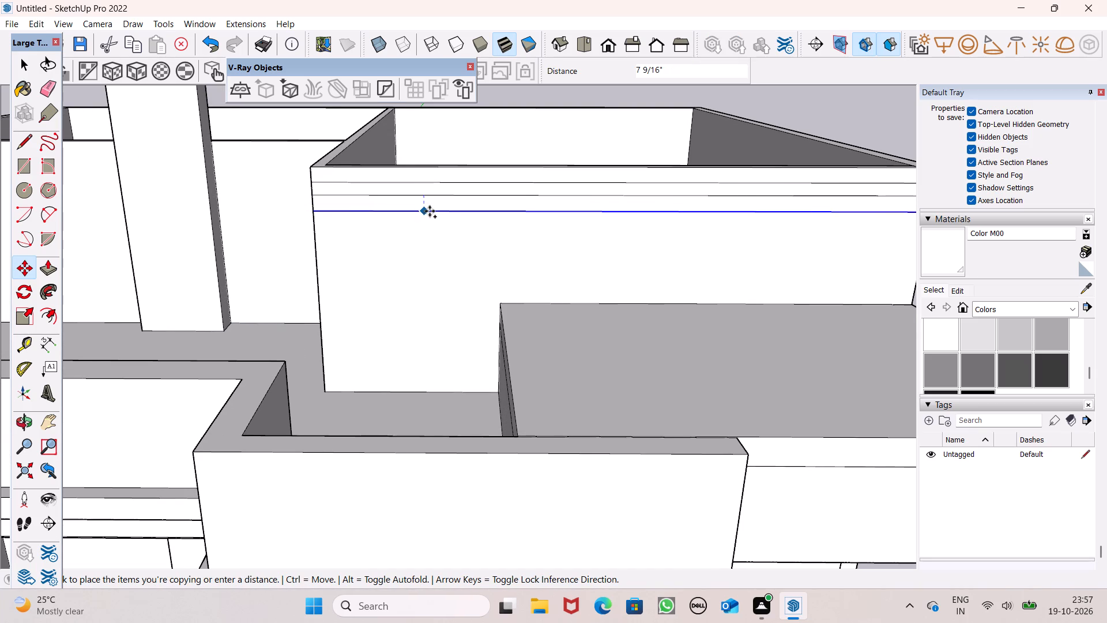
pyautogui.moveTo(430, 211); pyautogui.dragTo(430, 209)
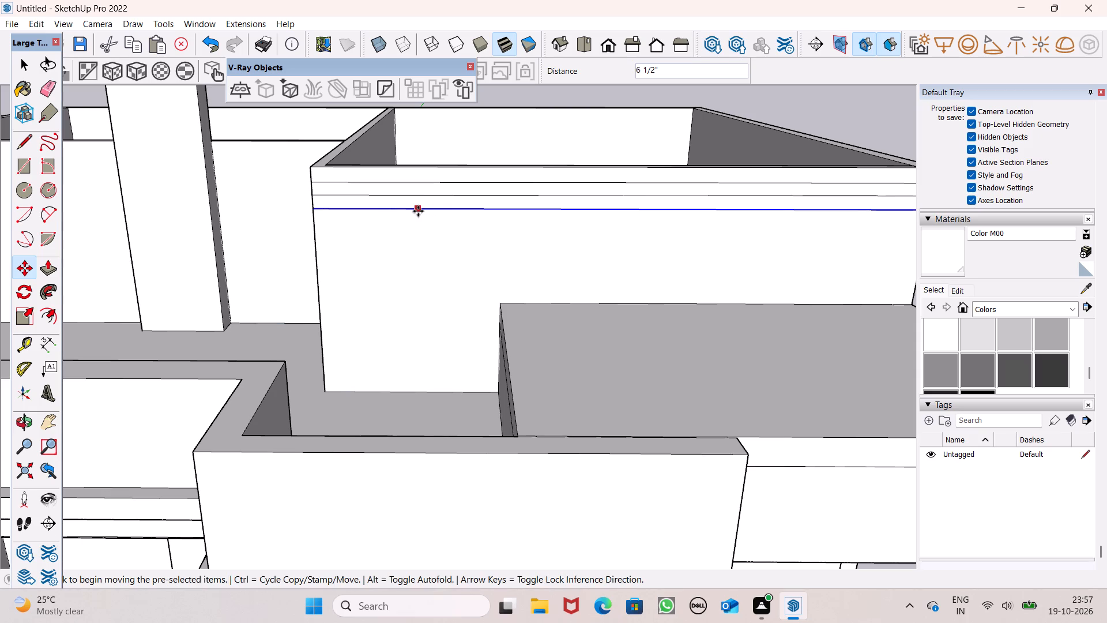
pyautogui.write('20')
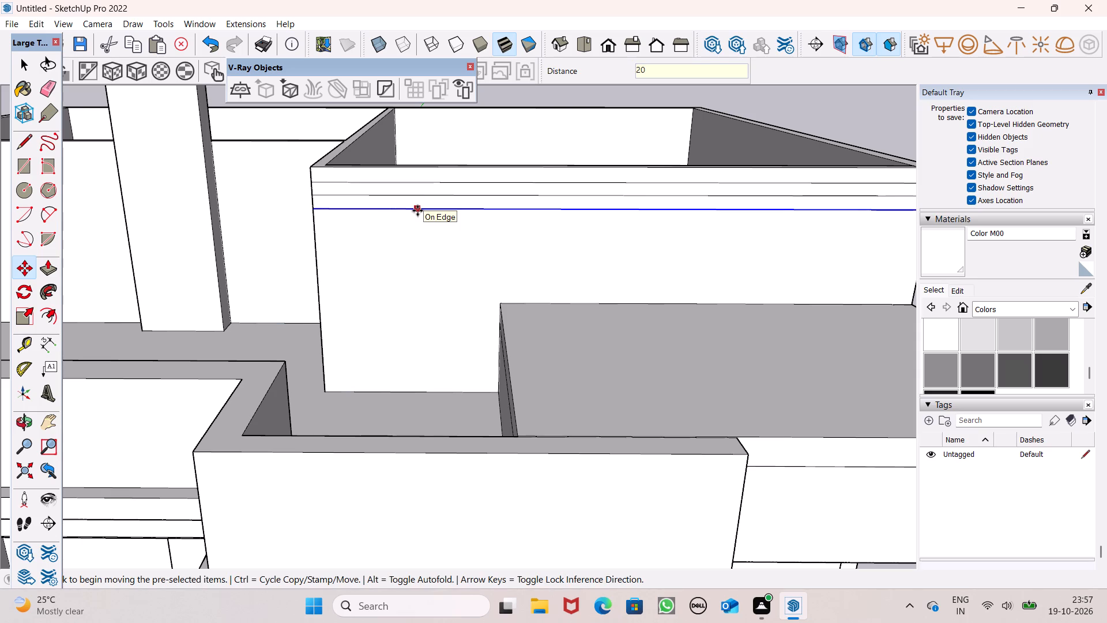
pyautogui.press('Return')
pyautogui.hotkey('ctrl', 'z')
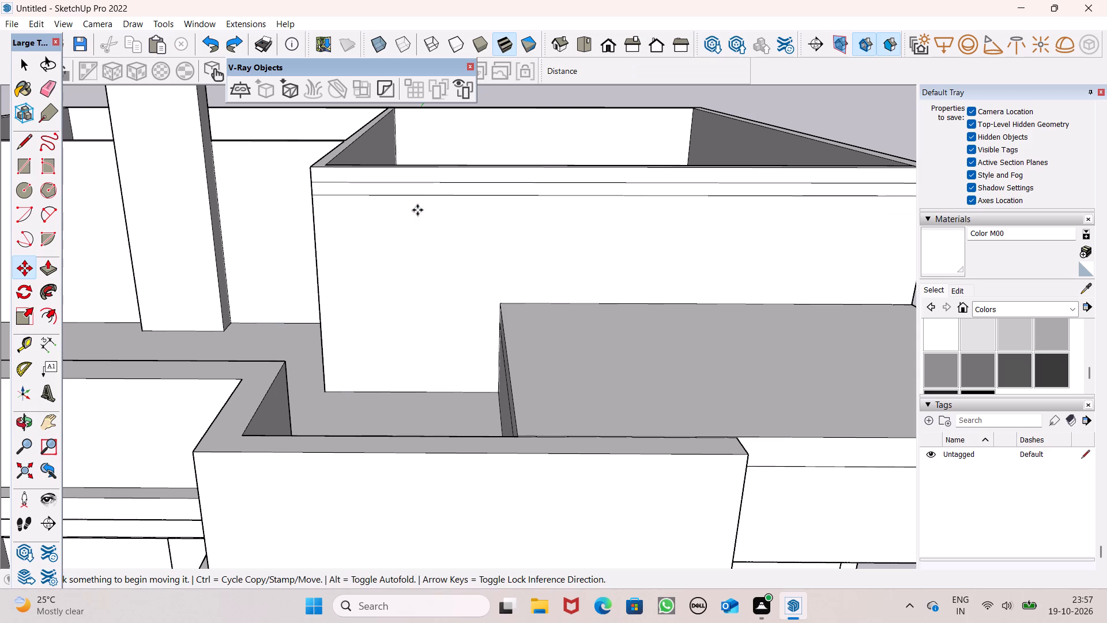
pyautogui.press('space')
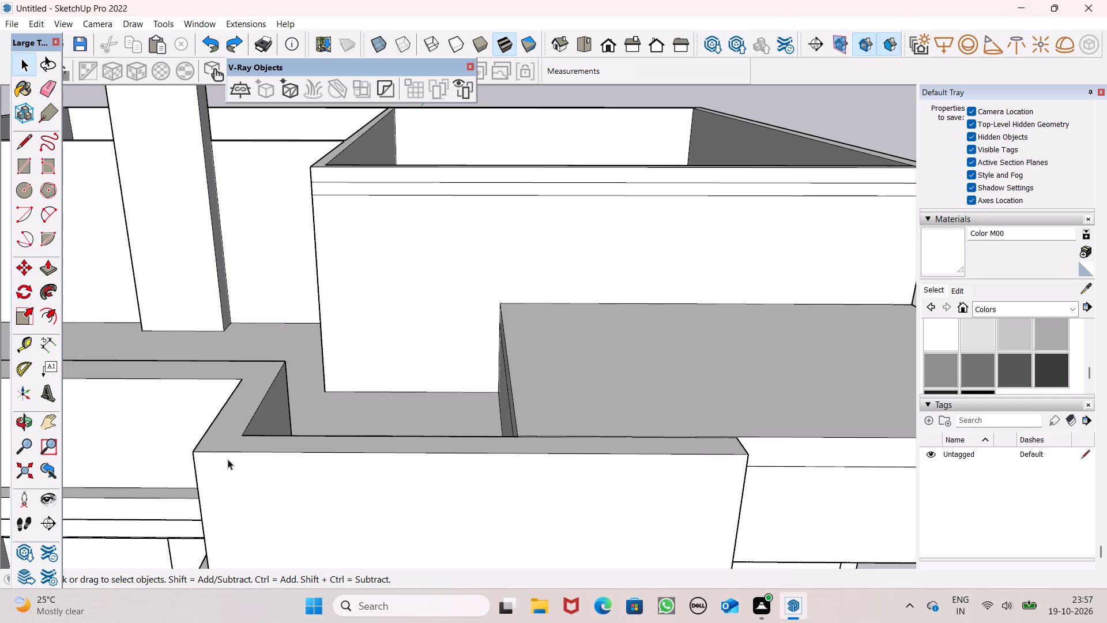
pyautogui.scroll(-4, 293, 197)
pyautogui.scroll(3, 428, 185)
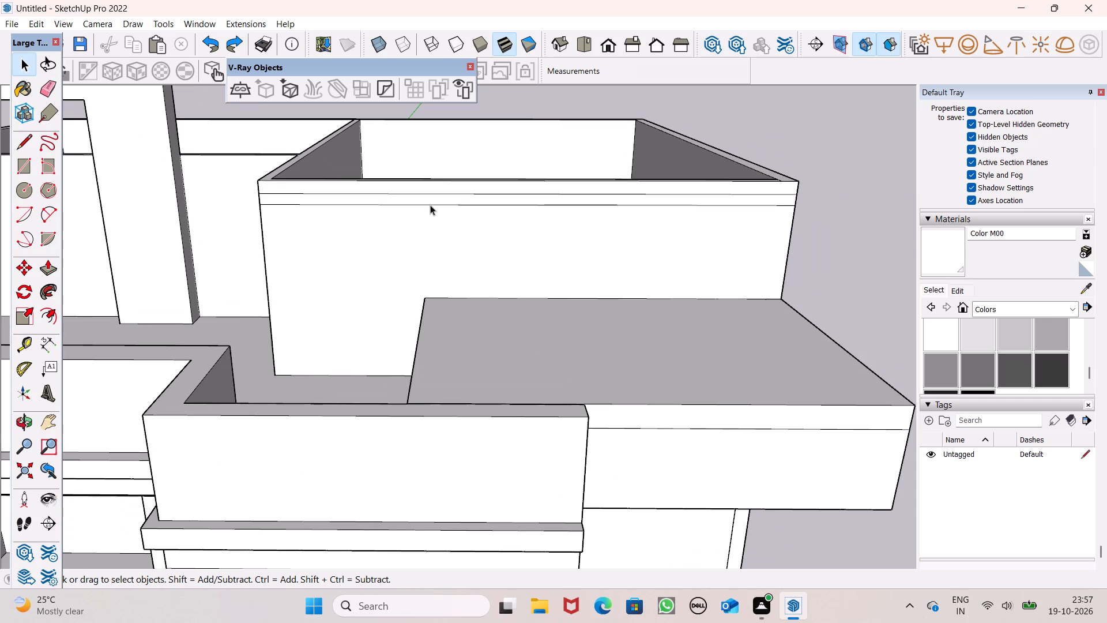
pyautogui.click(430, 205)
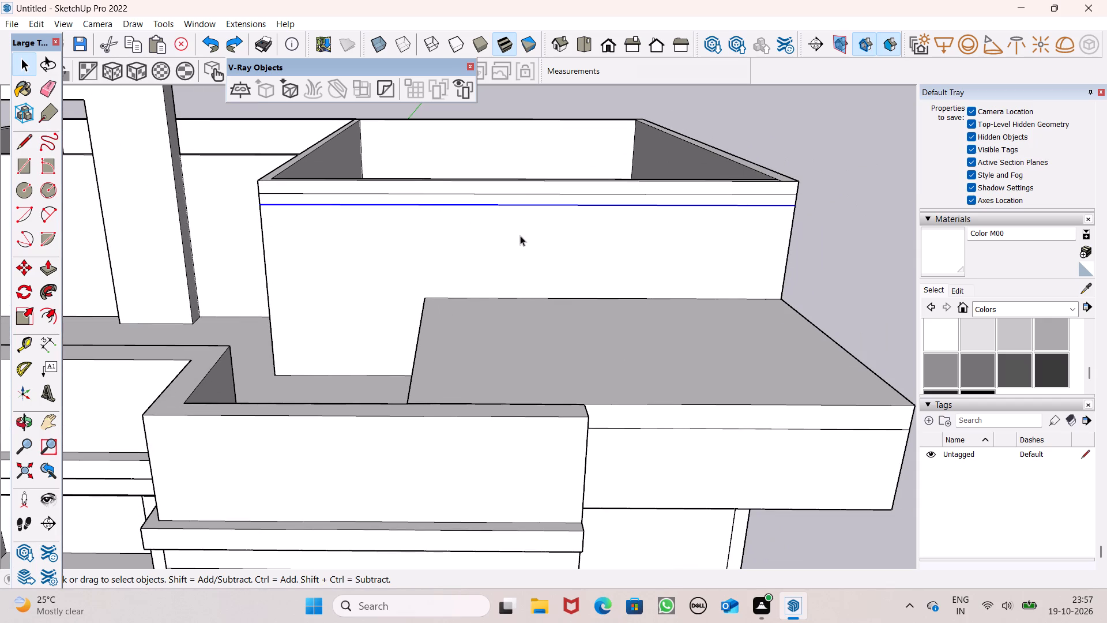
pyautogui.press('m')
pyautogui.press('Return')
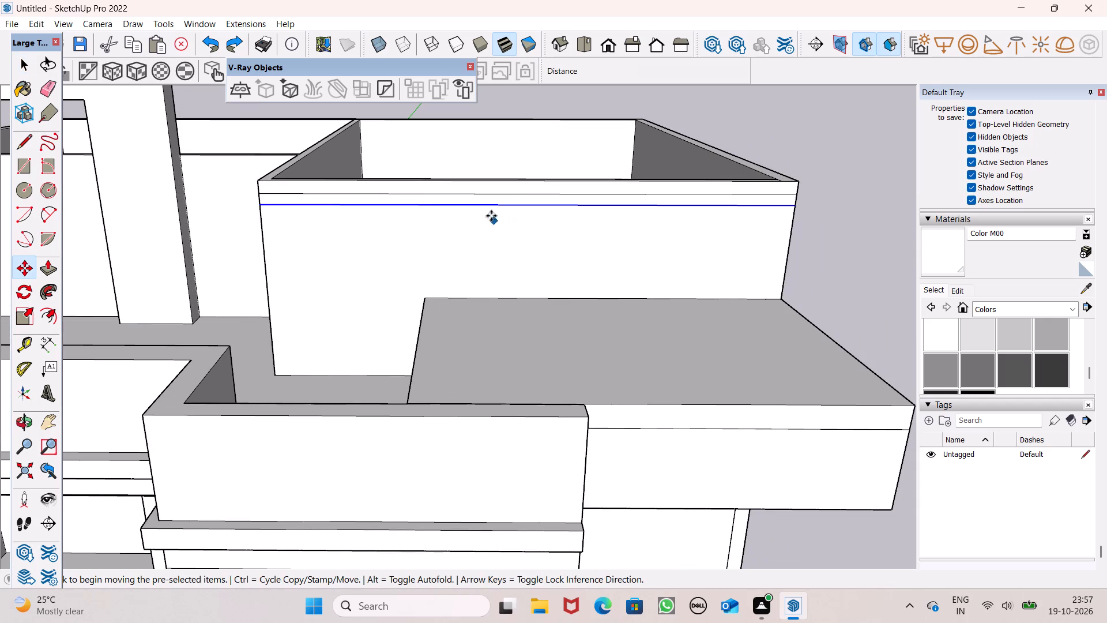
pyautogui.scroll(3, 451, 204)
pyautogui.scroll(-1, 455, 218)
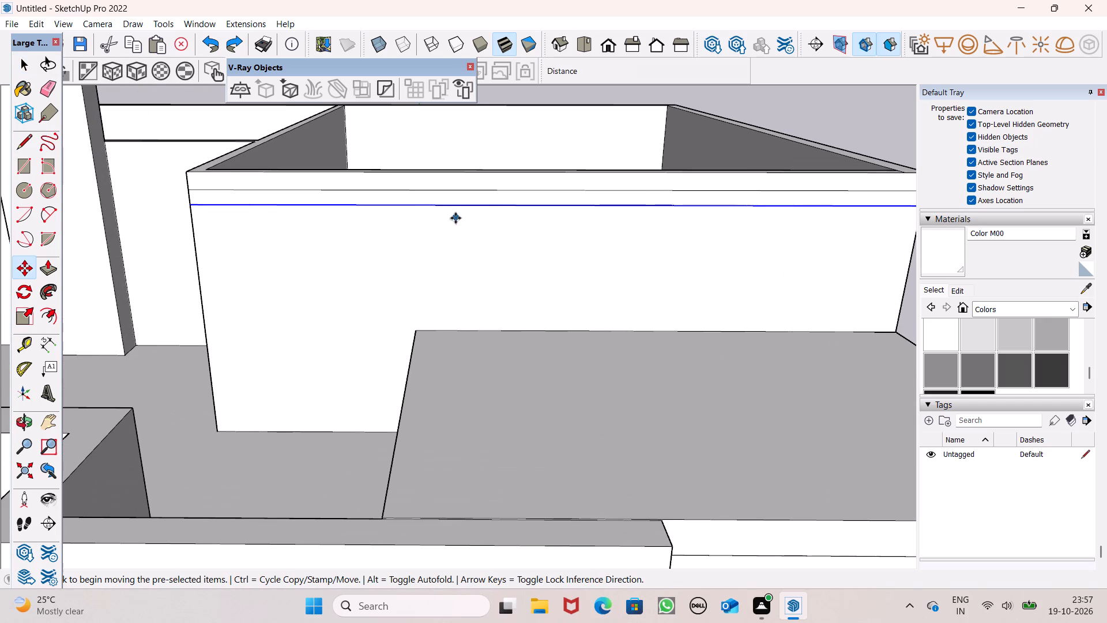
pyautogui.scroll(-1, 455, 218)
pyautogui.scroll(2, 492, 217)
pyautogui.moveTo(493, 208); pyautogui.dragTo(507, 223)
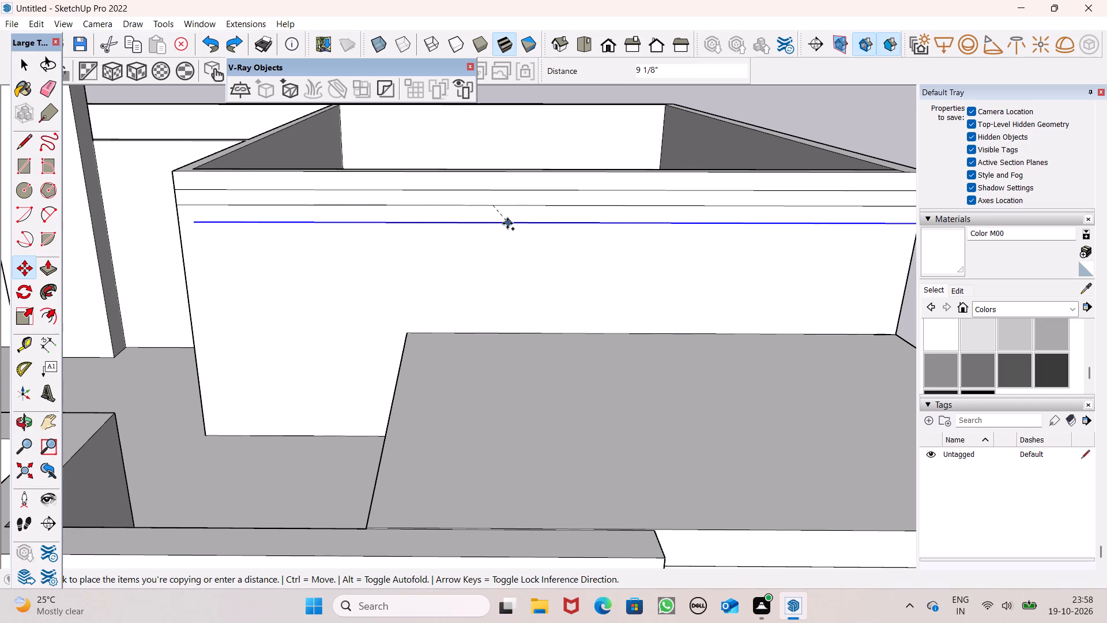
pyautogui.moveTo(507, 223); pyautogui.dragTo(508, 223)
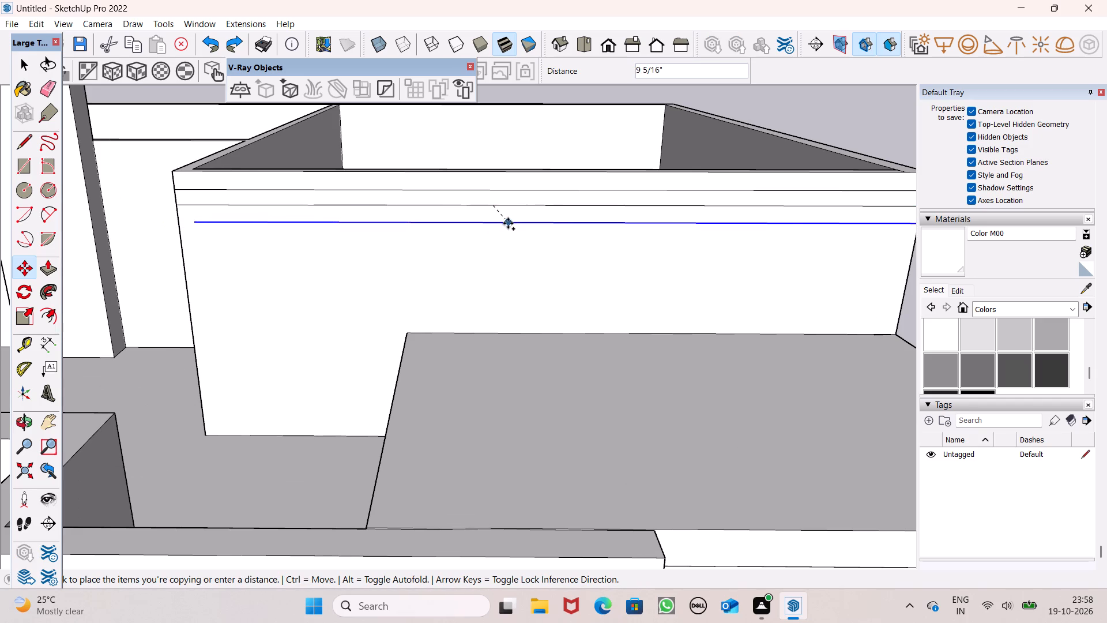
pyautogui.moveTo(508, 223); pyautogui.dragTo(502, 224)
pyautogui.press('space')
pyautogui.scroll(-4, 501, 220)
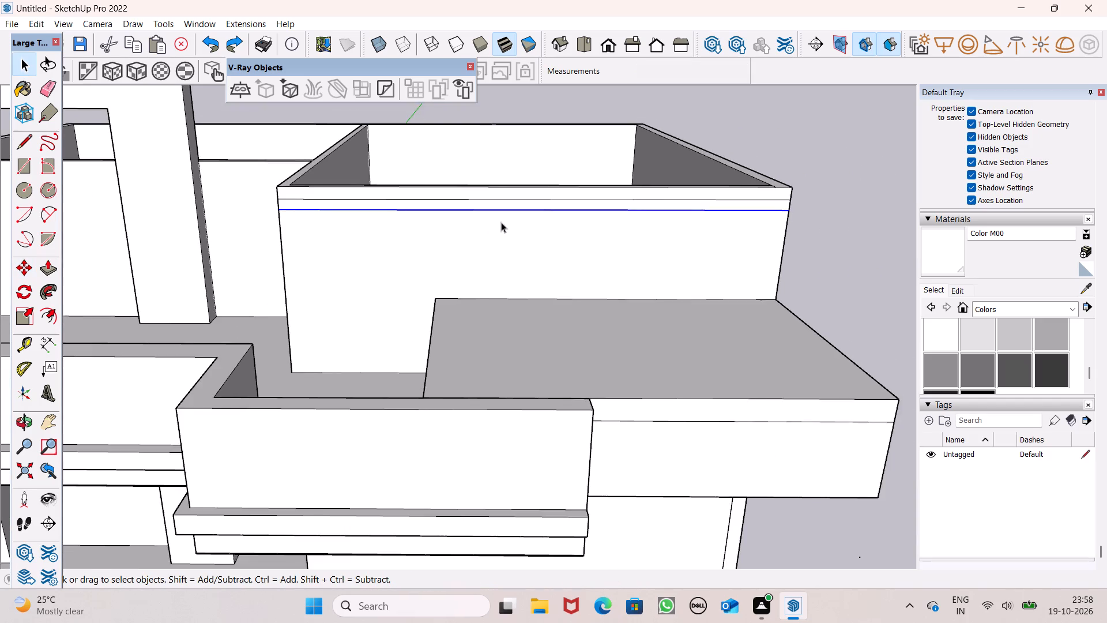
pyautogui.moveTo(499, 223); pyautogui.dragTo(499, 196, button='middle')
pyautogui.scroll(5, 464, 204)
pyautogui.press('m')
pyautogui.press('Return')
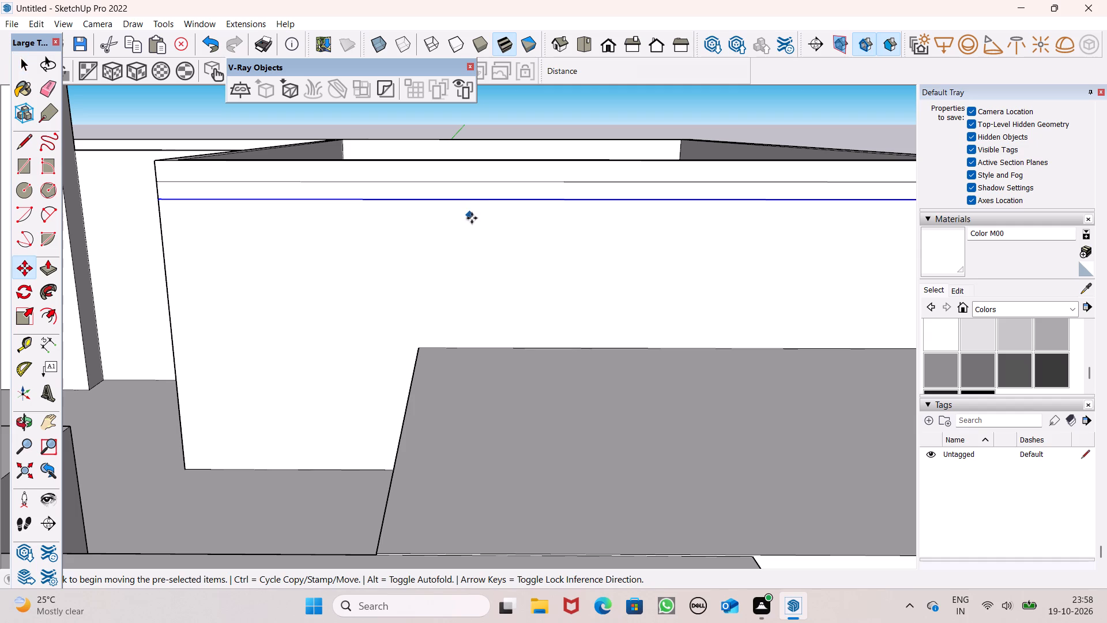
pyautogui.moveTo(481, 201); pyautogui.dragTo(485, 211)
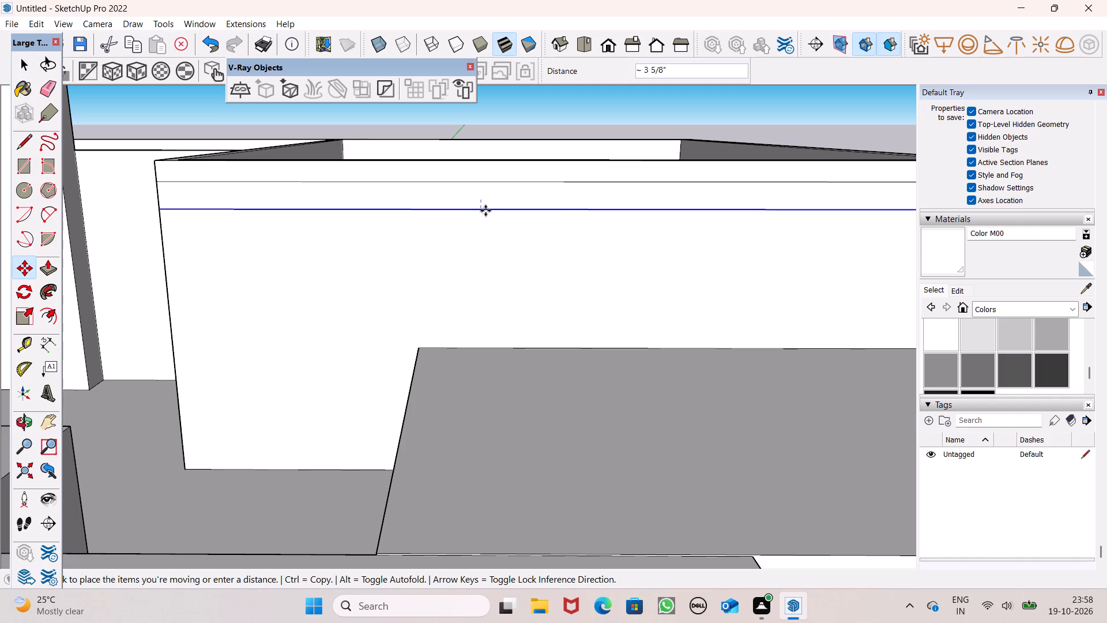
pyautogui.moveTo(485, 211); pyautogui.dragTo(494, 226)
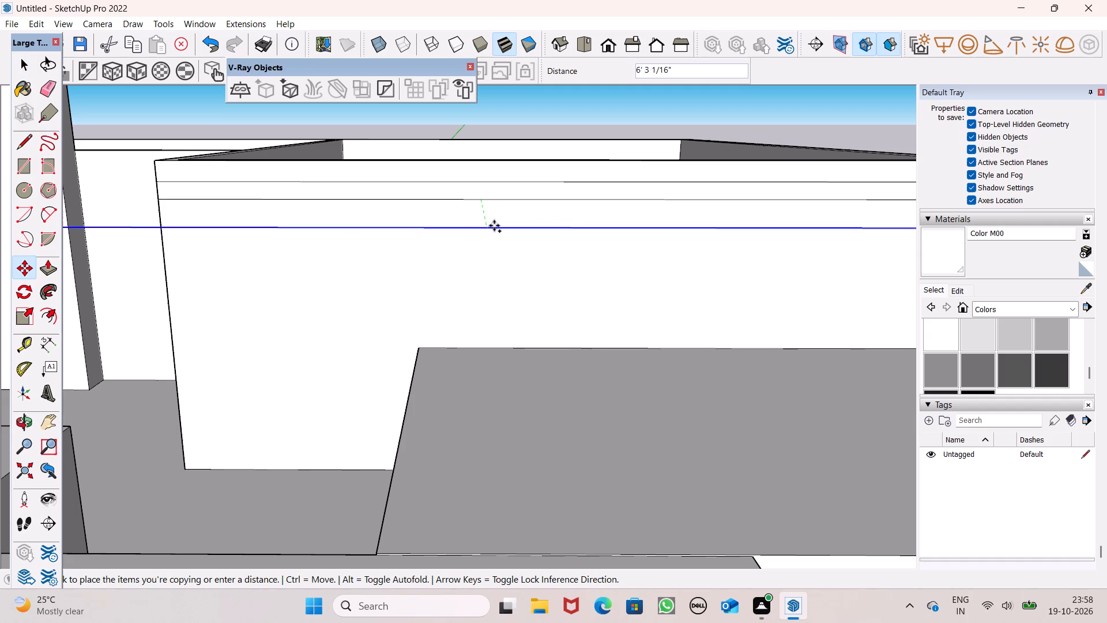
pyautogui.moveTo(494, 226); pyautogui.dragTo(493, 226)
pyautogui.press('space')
# Copy the lower horizontal line on the parapet's front face about 6 7/16" straight down to form a third line.
pyautogui.moveTo(487, 248); pyautogui.dragTo(504, 182, button='middle')
pyautogui.scroll(2, 507, 188)
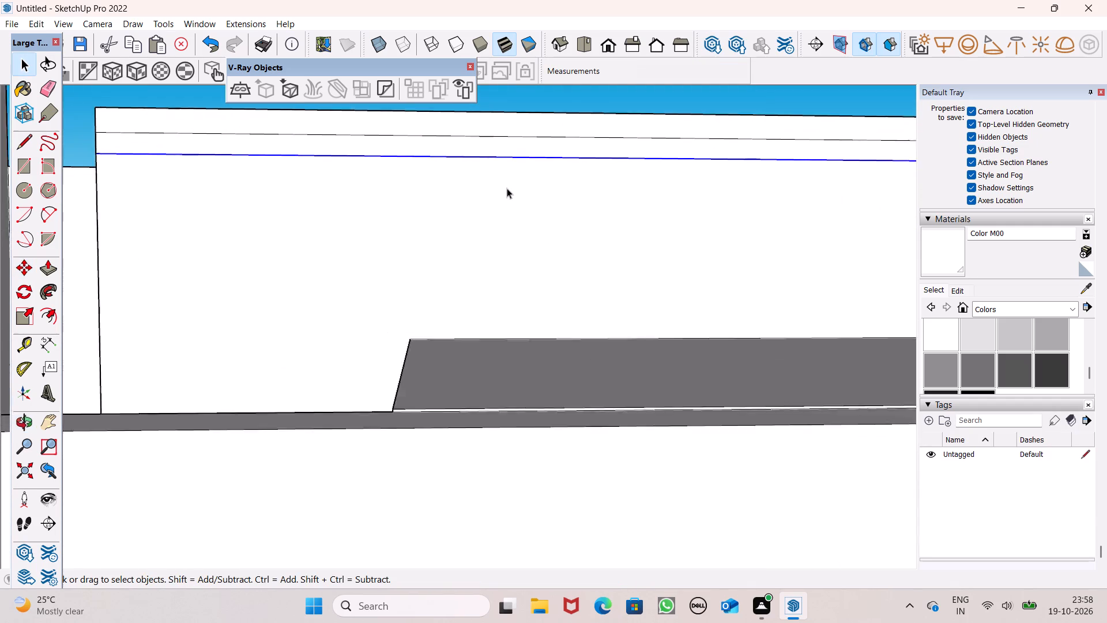
pyautogui.scroll(1, 507, 188)
pyautogui.press('m')
pyautogui.press('Return')
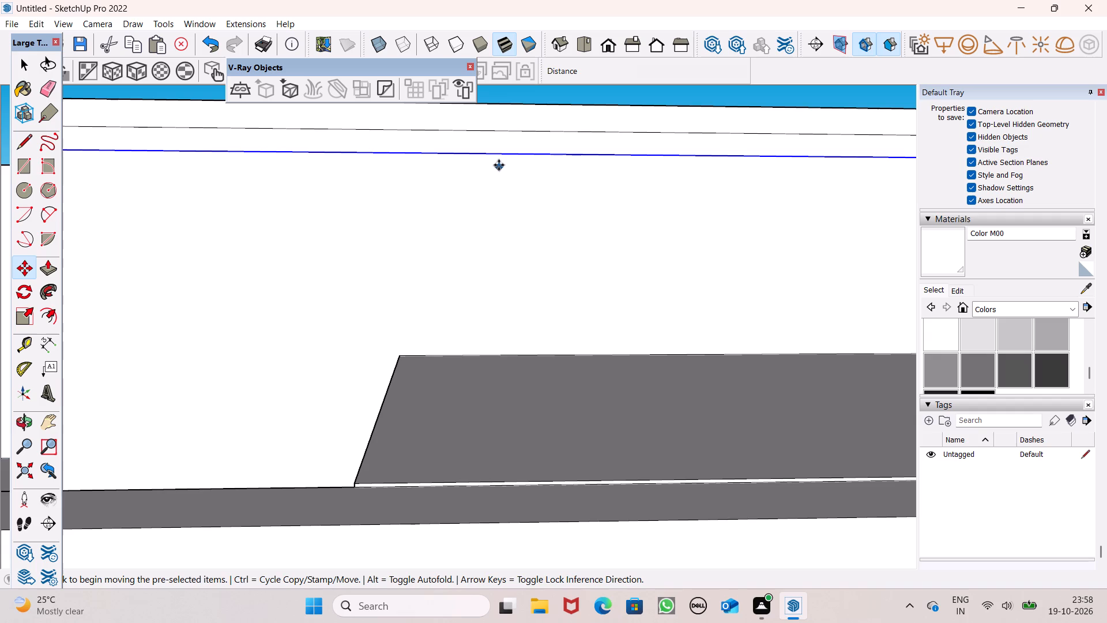
pyautogui.moveTo(498, 156); pyautogui.dragTo(500, 162)
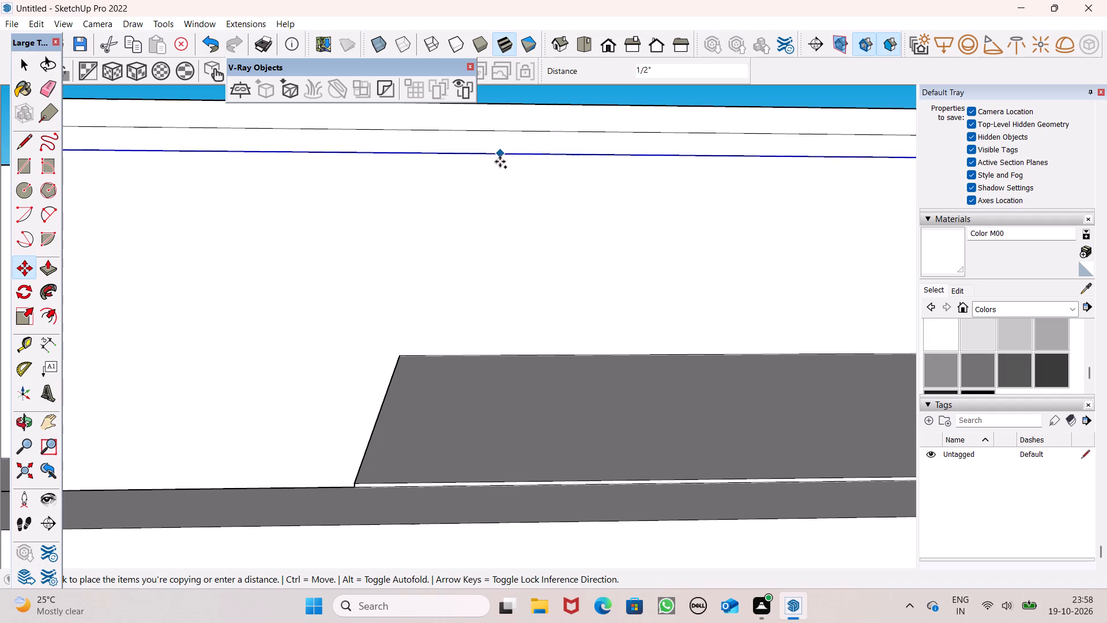
pyautogui.moveTo(500, 162); pyautogui.dragTo(503, 172)
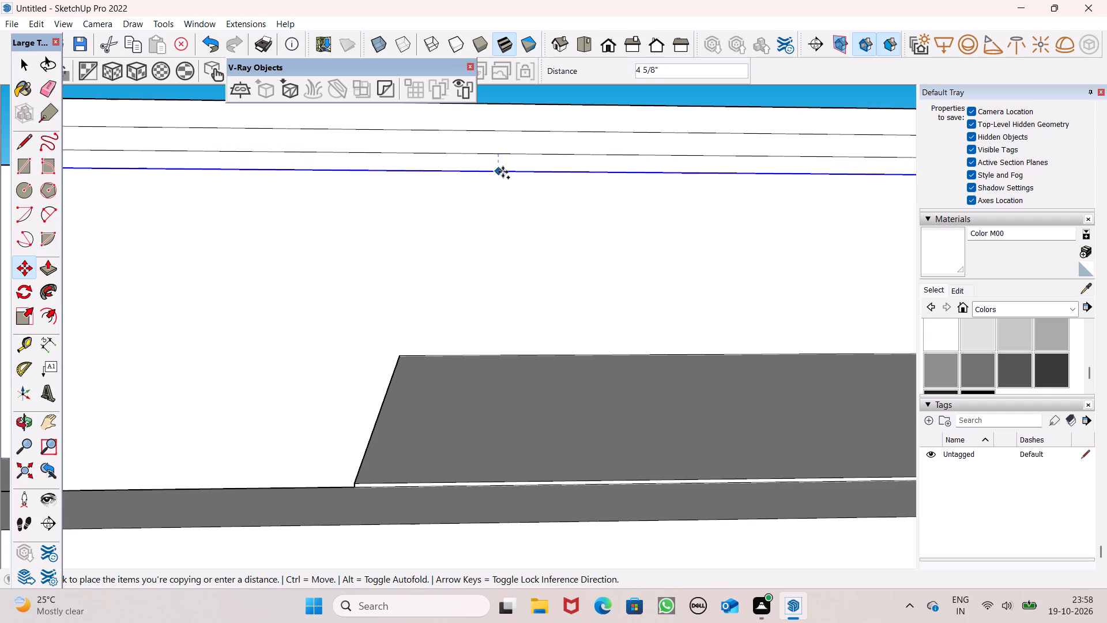
pyautogui.moveTo(503, 172); pyautogui.dragTo(505, 178)
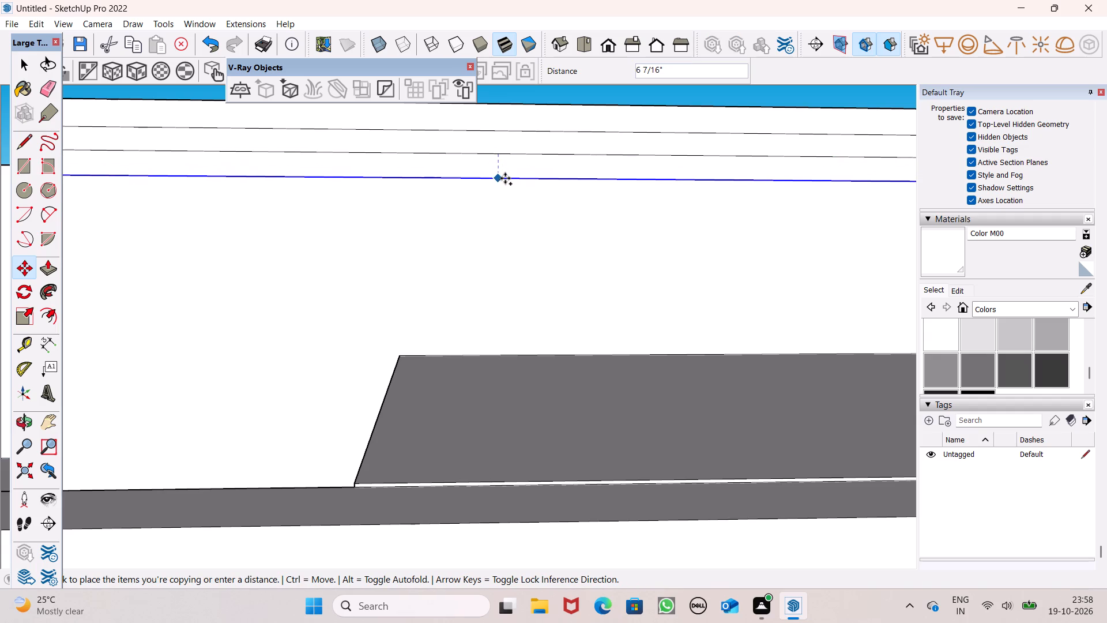
pyautogui.moveTo(505, 178); pyautogui.dragTo(505, 178)
pyautogui.scroll(-2, 505, 178)
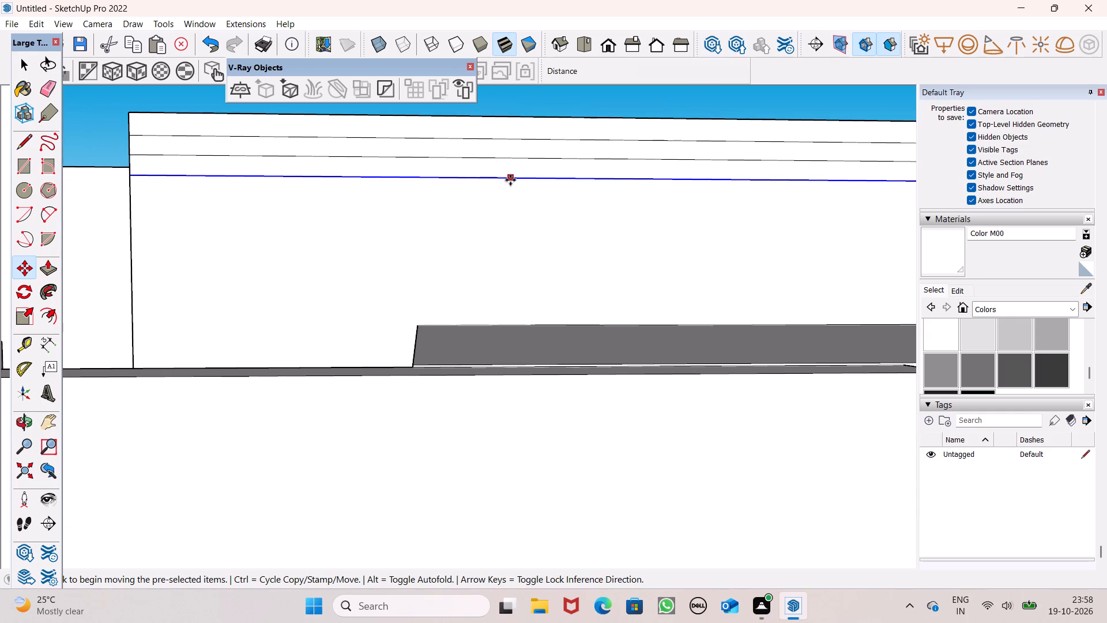
# Repeat the copied line down the roof parapet's front face as an array with a multiplier of *20.
pyautogui.hotkey('shift', '*')
pyautogui.press('2')
pyautogui.press('0')
pyautogui.press('Return')
# Draw a horizontal line about 23' 6 7/8" long across the upper-floor front wall, just below its top edge under the roof slab.
pyautogui.scroll(-5, 228, 62)
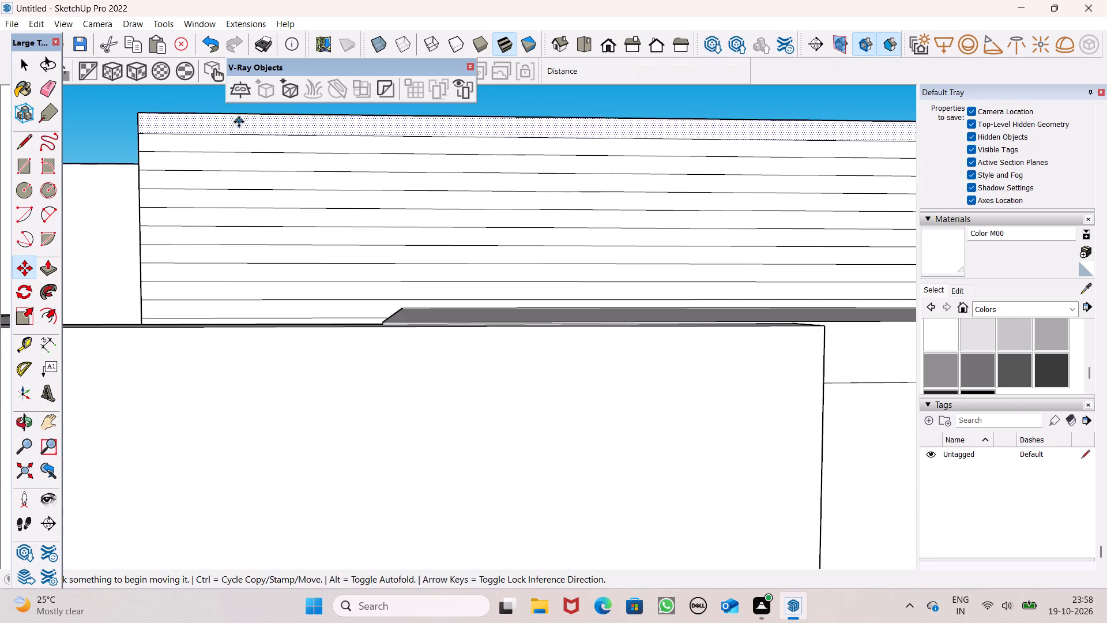
pyautogui.scroll(-6, 239, 122)
pyautogui.scroll(-2, 303, 198)
pyautogui.moveTo(348, 322); pyautogui.dragTo(309, 202, button='middle')
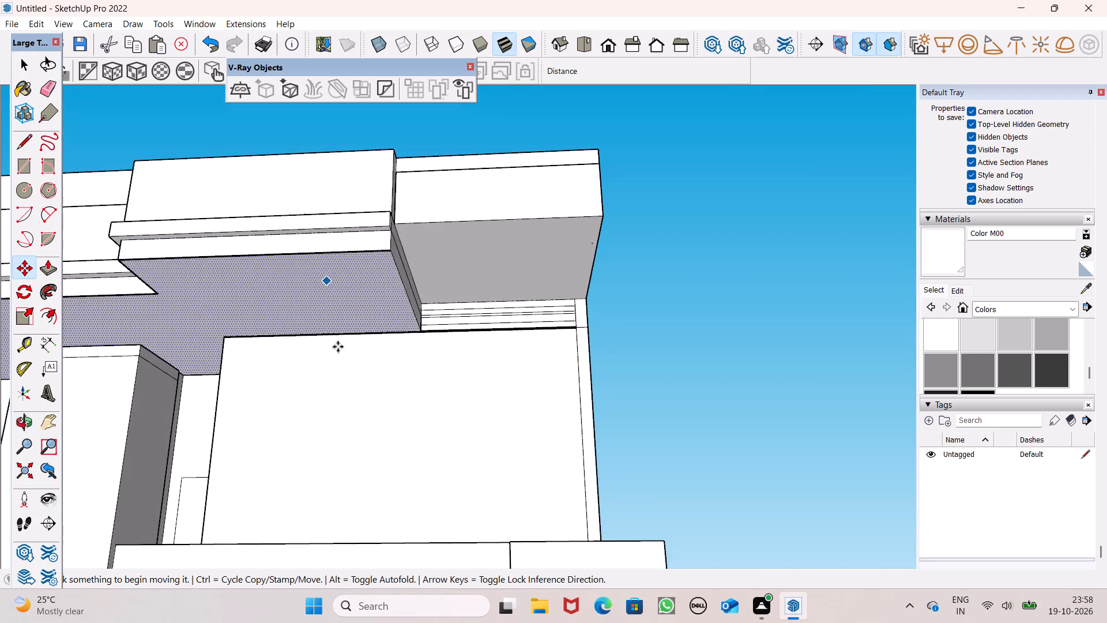
pyautogui.scroll(6, 344, 360)
pyautogui.scroll(-1, 356, 374)
pyautogui.moveTo(373, 393); pyautogui.dragTo(329, 505, button='middle')
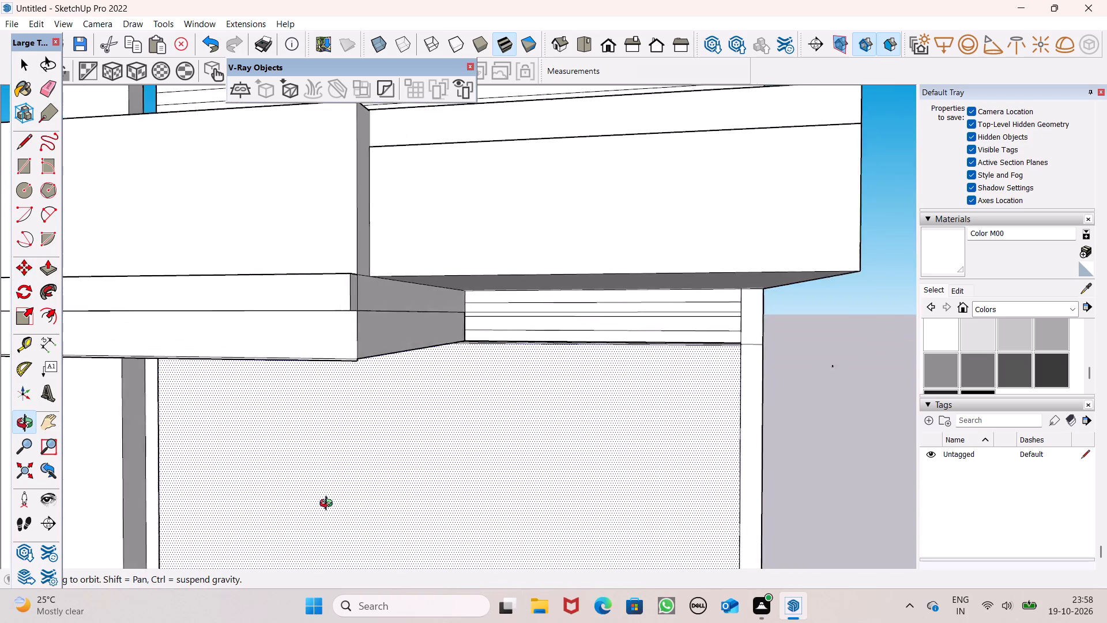
pyautogui.moveTo(329, 505); pyautogui.dragTo(402, 396, button='middle')
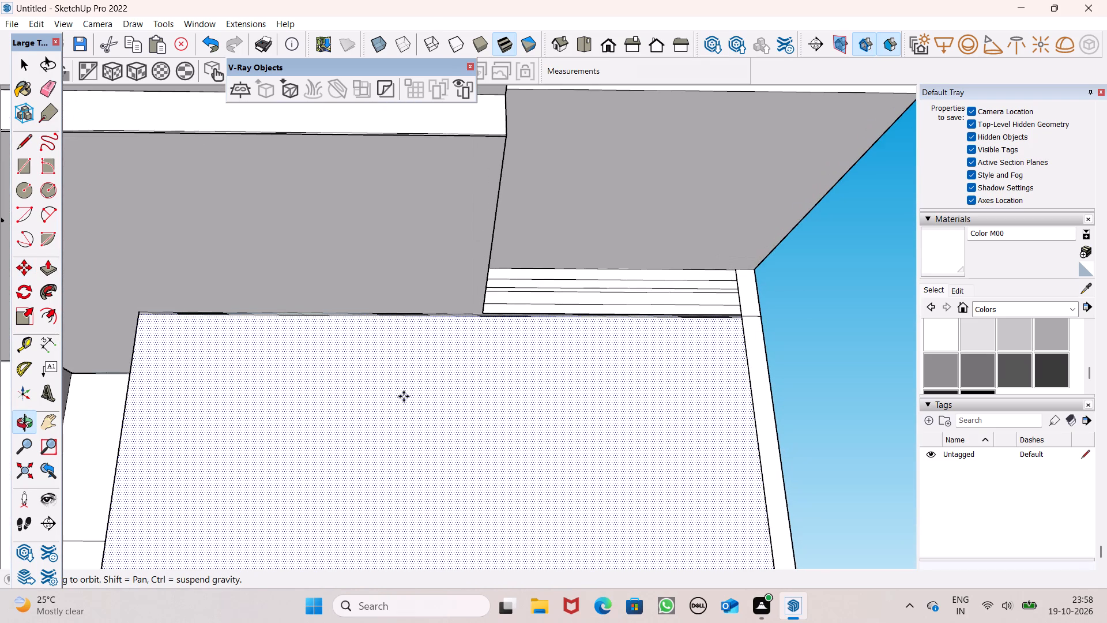
pyautogui.press('space')
pyautogui.click(32, 136)
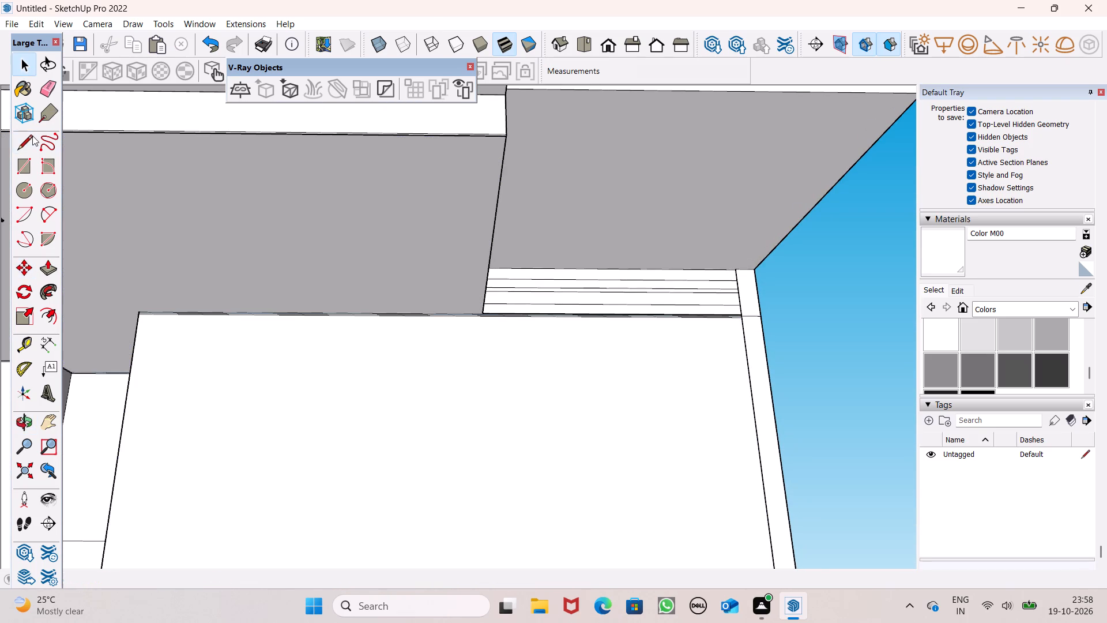
pyautogui.click(134, 331)
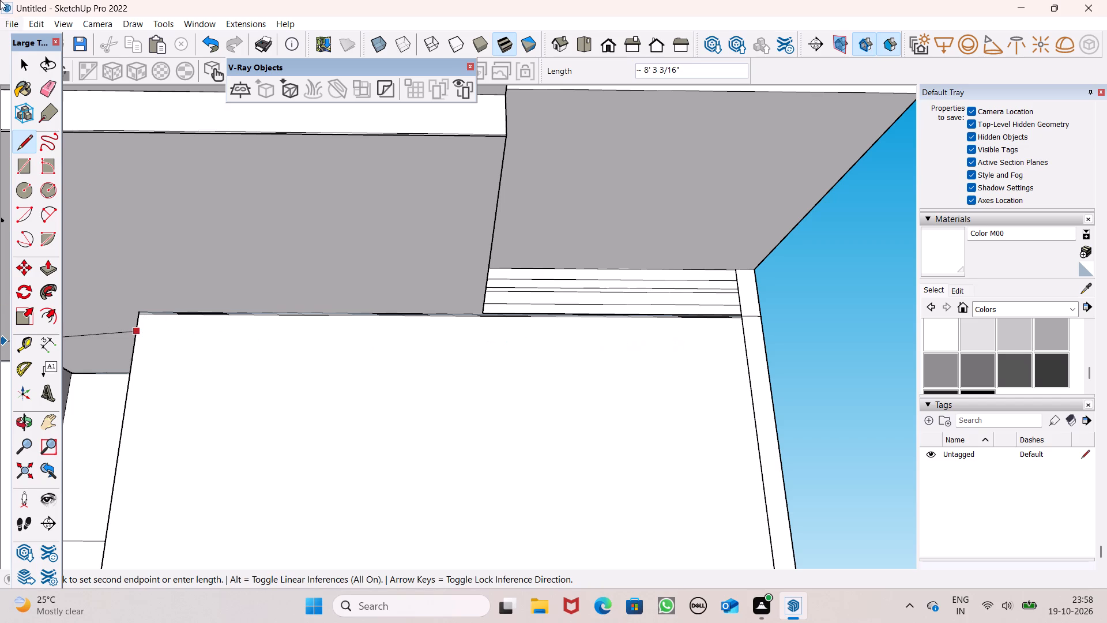
pyautogui.click(745, 330)
pyautogui.press('space')
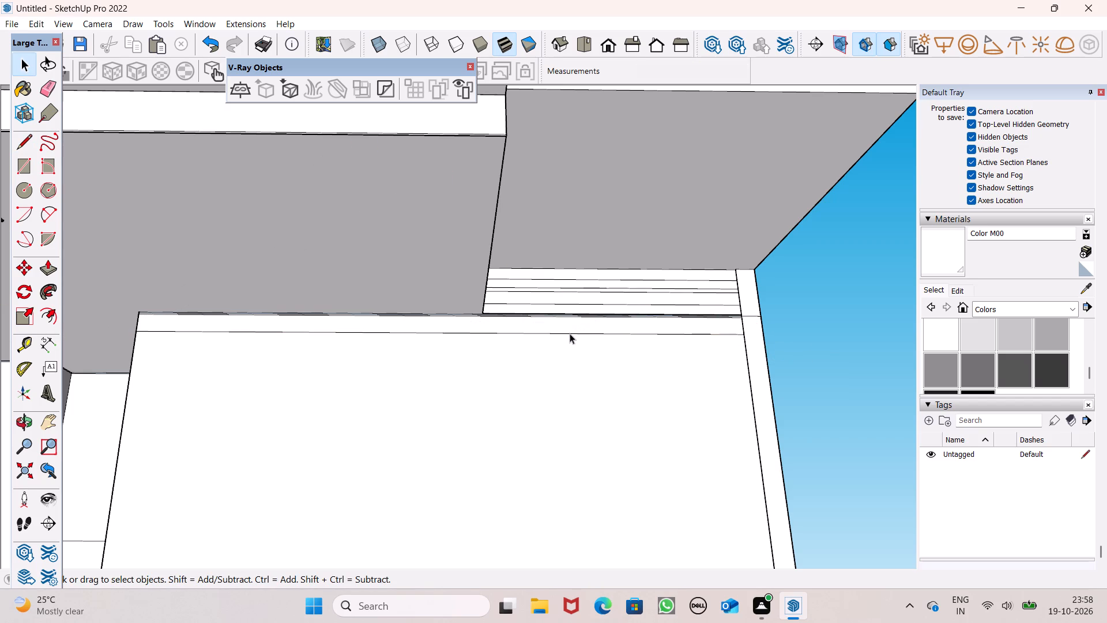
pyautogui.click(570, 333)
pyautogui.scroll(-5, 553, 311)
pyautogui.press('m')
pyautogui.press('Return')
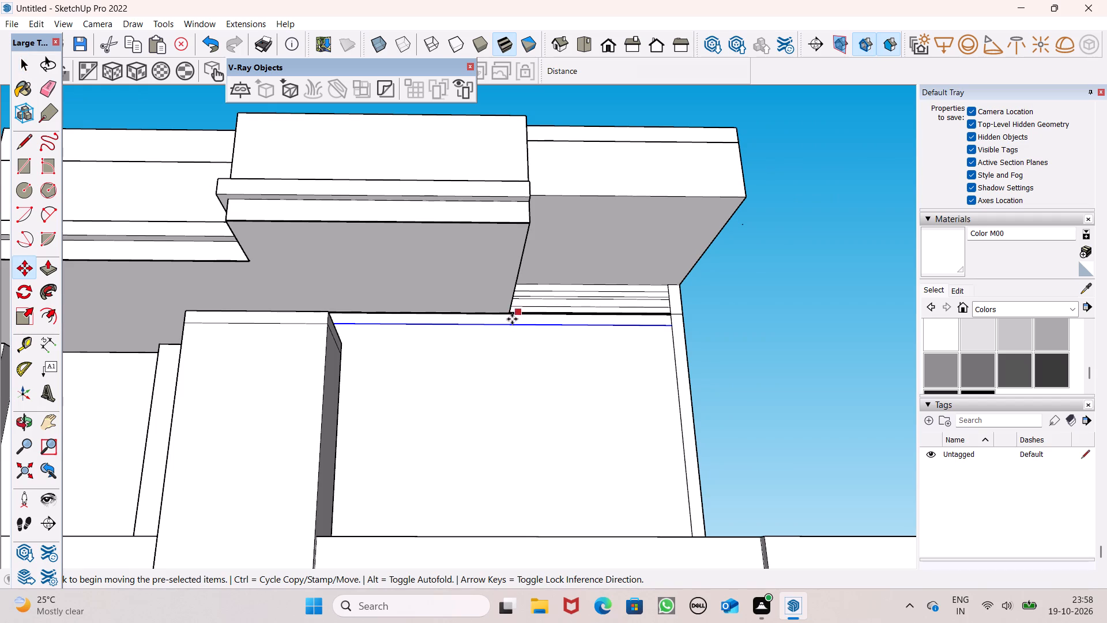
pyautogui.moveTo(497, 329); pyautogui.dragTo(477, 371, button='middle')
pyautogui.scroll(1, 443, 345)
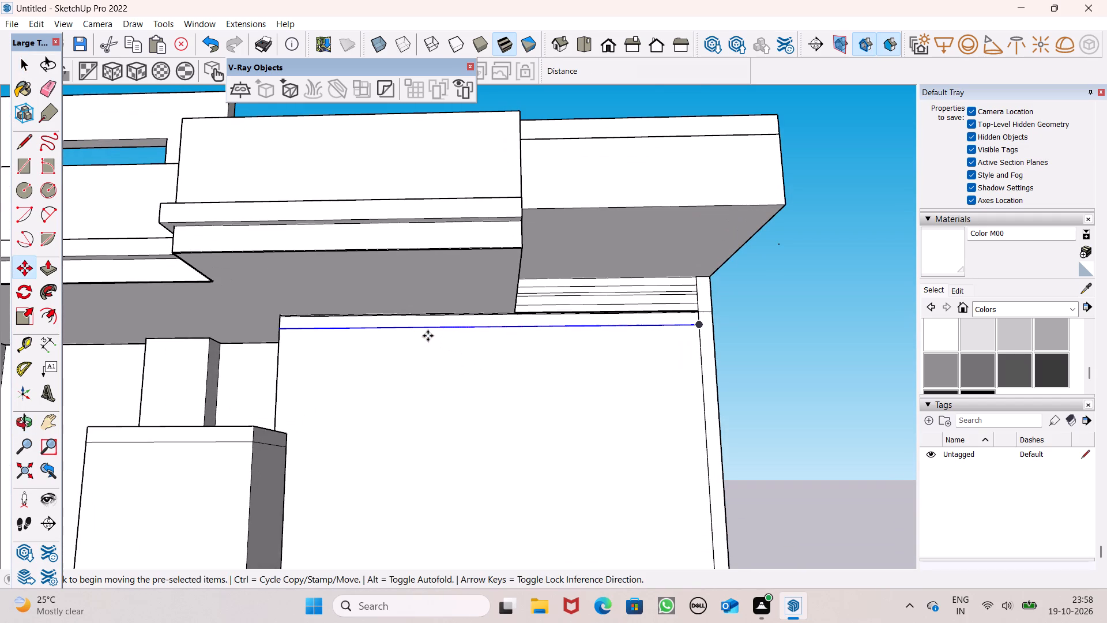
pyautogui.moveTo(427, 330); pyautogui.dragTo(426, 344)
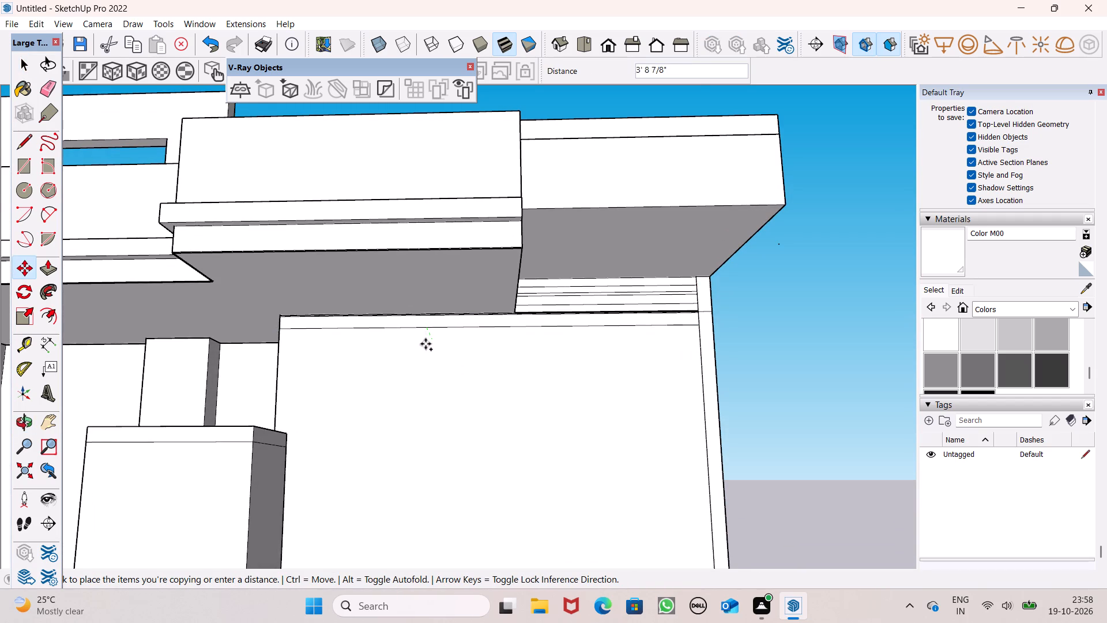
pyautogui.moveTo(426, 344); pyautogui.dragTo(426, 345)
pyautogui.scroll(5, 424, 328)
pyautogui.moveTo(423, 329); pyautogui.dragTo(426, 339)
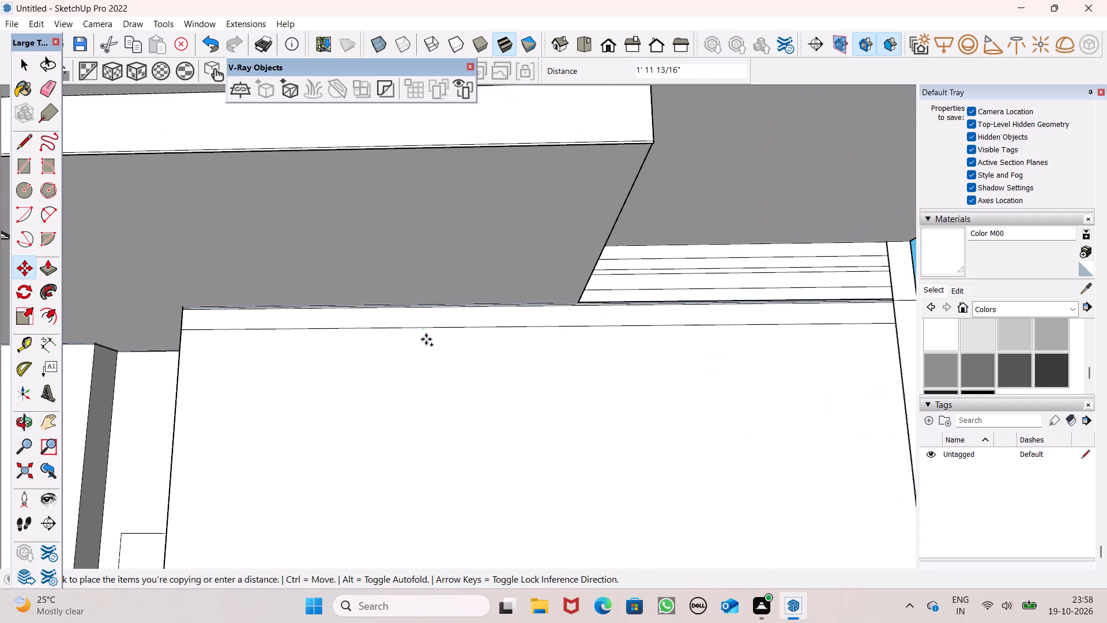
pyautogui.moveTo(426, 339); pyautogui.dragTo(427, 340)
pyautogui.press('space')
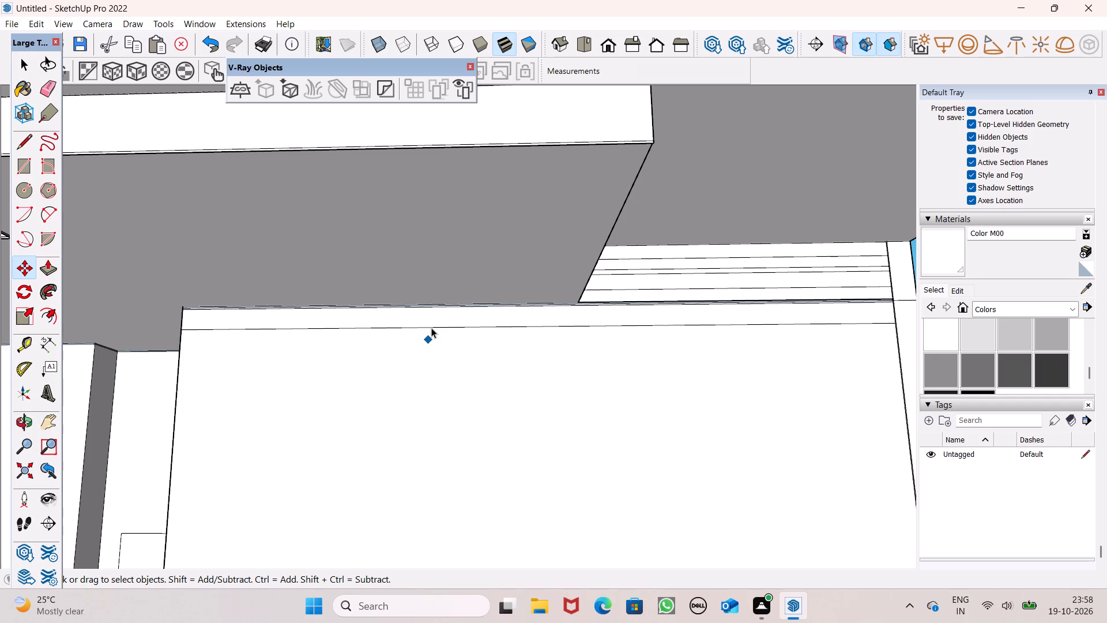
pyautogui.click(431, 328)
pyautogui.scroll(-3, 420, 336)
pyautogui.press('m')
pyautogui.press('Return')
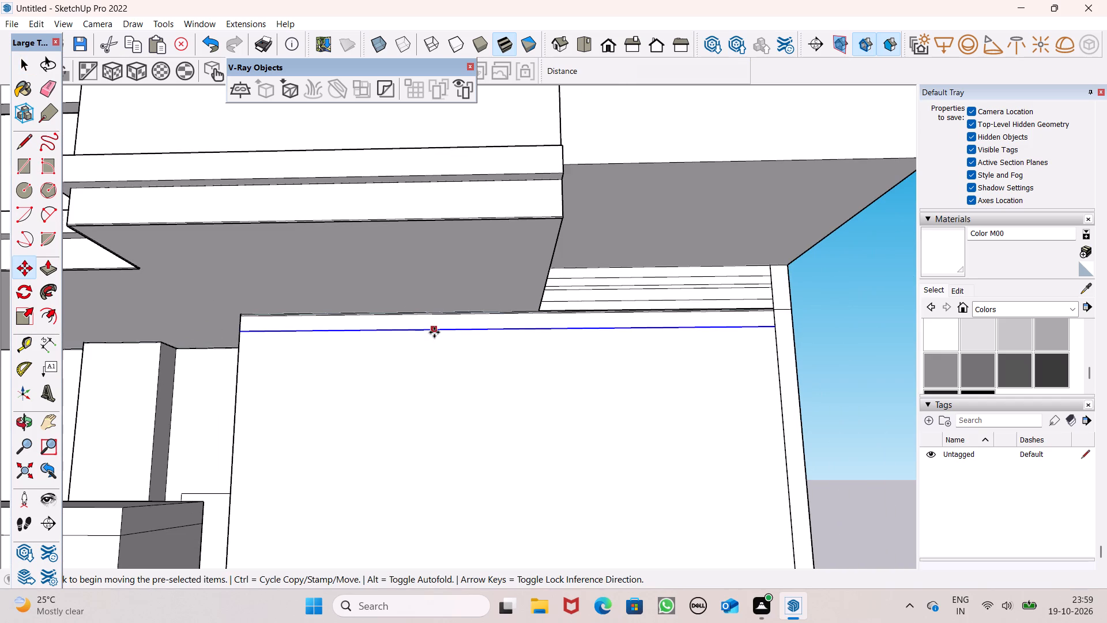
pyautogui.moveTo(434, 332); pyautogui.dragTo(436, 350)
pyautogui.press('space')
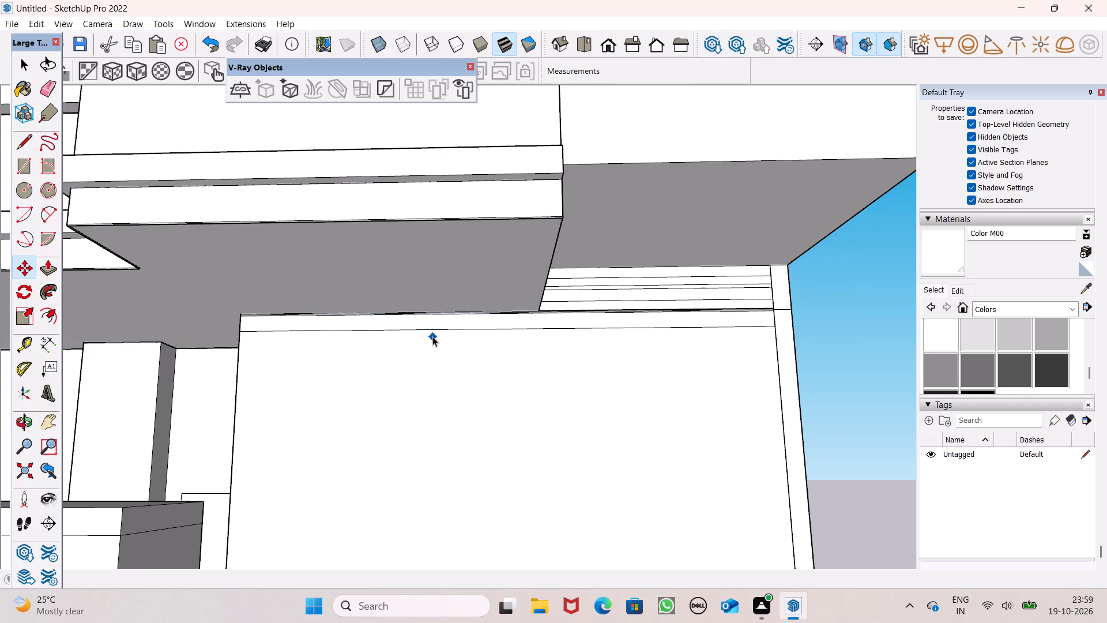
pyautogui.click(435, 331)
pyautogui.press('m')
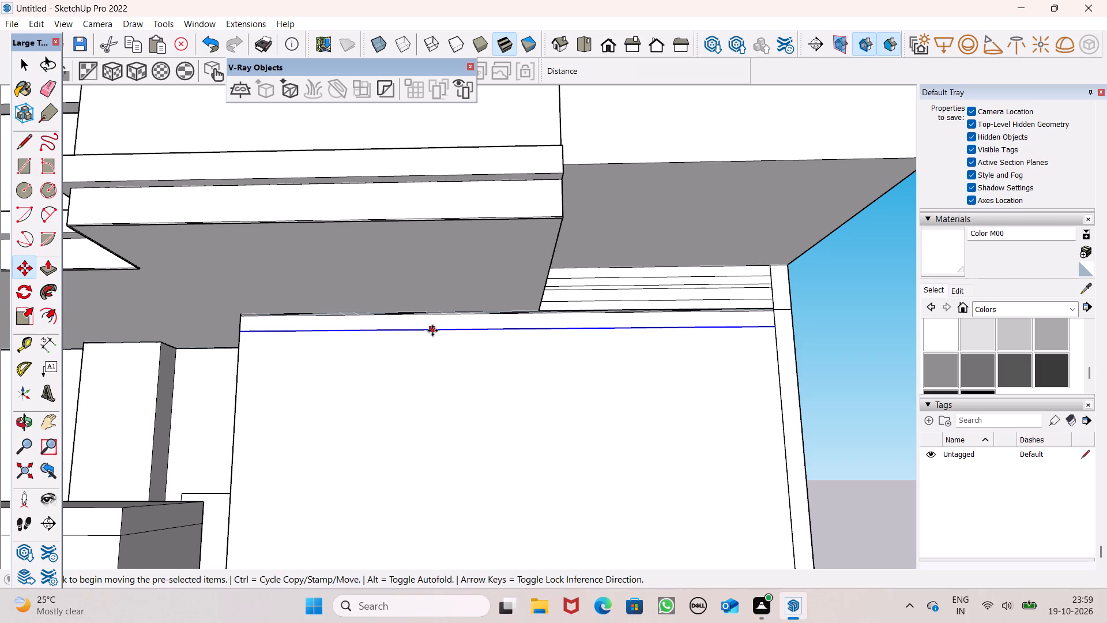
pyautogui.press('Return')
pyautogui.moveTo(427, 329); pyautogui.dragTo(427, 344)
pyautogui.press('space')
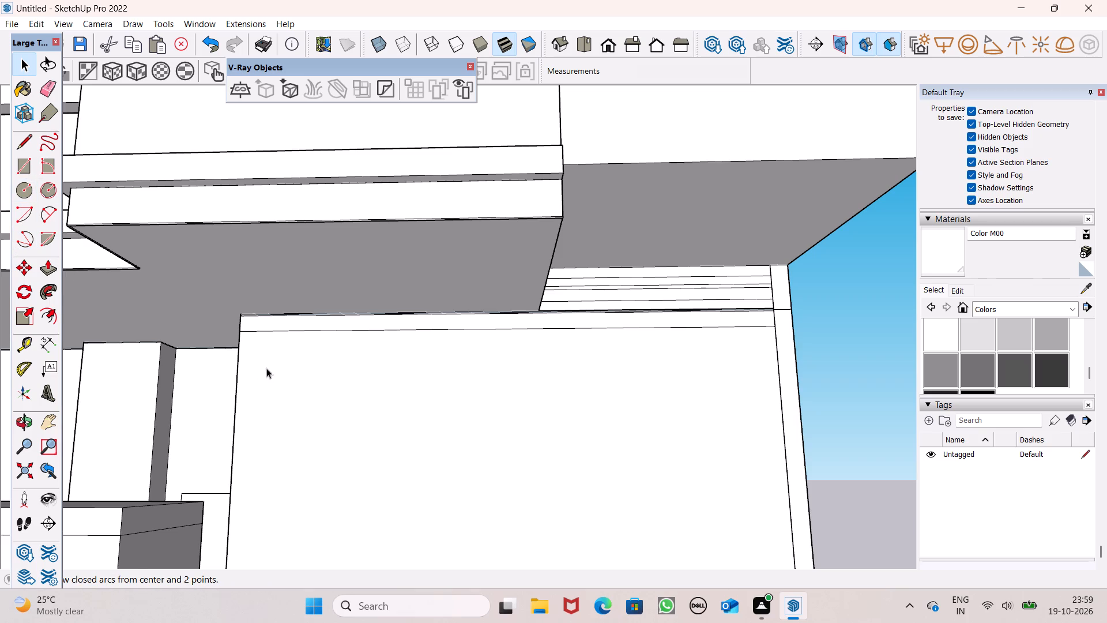
# Copy the upper-floor wall's horizontal line about 9 13/16" straight down and repeat it as an array of *20.
pyautogui.click(383, 331)
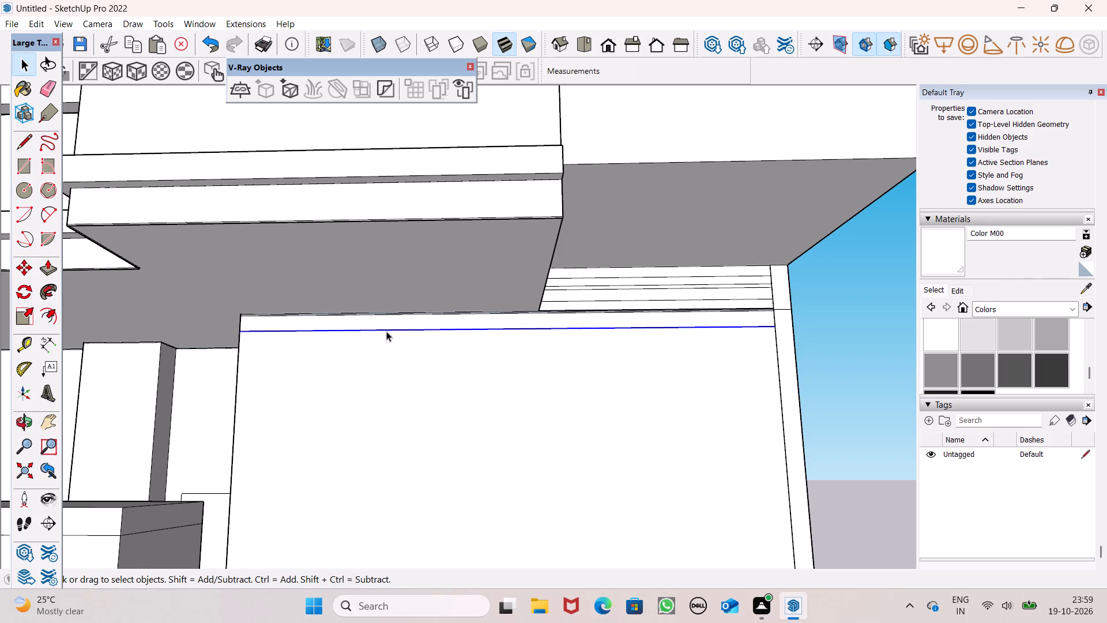
pyautogui.press('m')
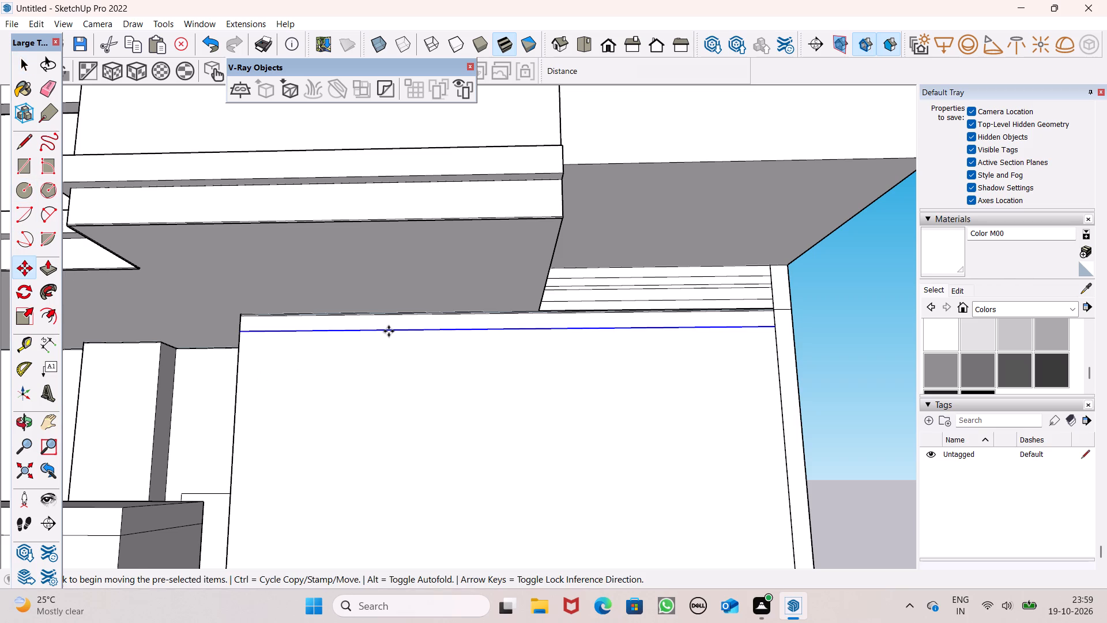
pyautogui.press('Return')
pyautogui.moveTo(431, 330); pyautogui.dragTo(432, 356)
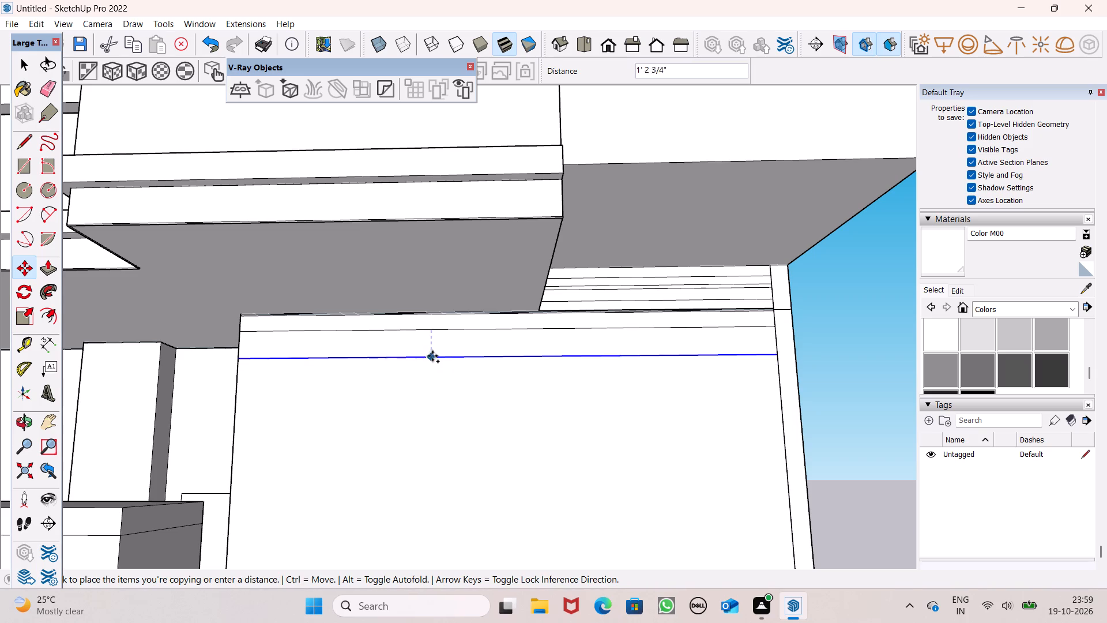
pyautogui.moveTo(432, 356); pyautogui.dragTo(430, 351)
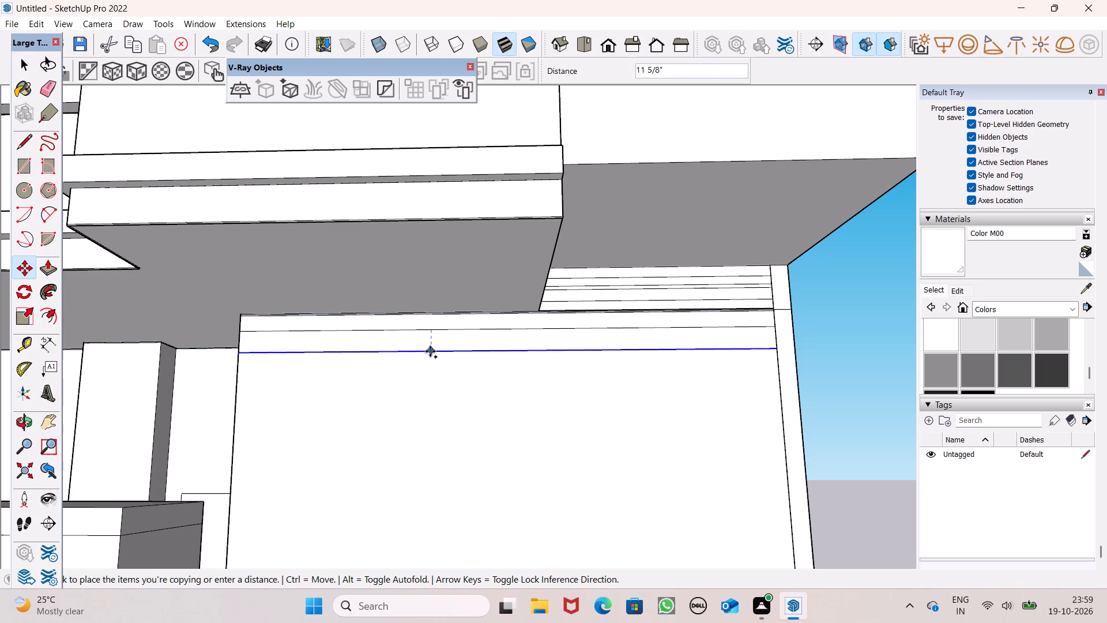
pyautogui.moveTo(430, 351); pyautogui.dragTo(429, 347)
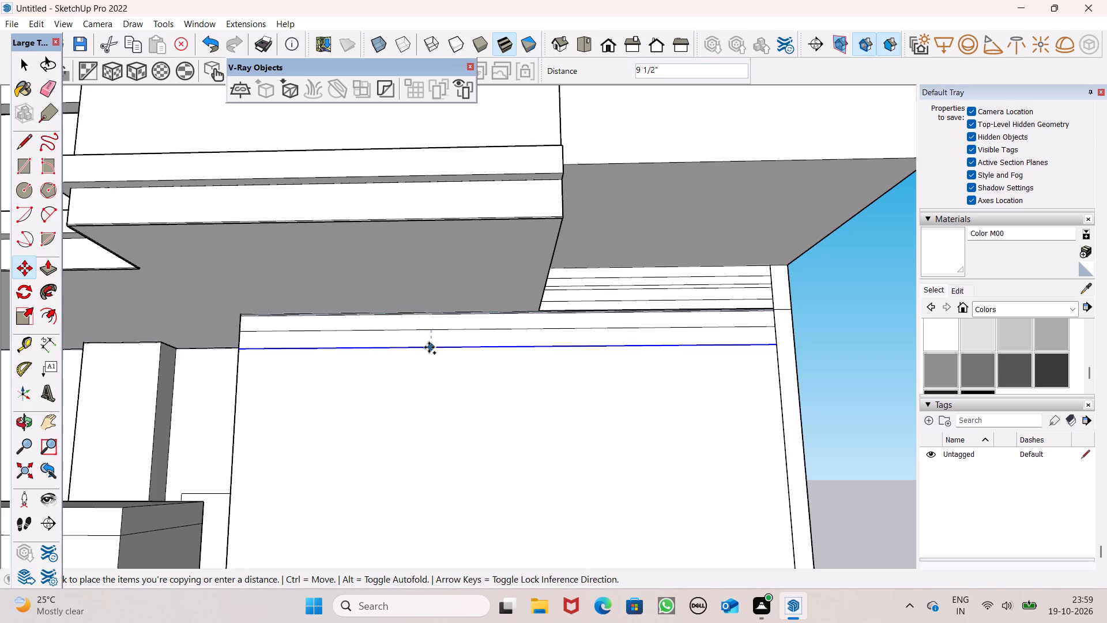
pyautogui.moveTo(429, 347); pyautogui.dragTo(429, 348)
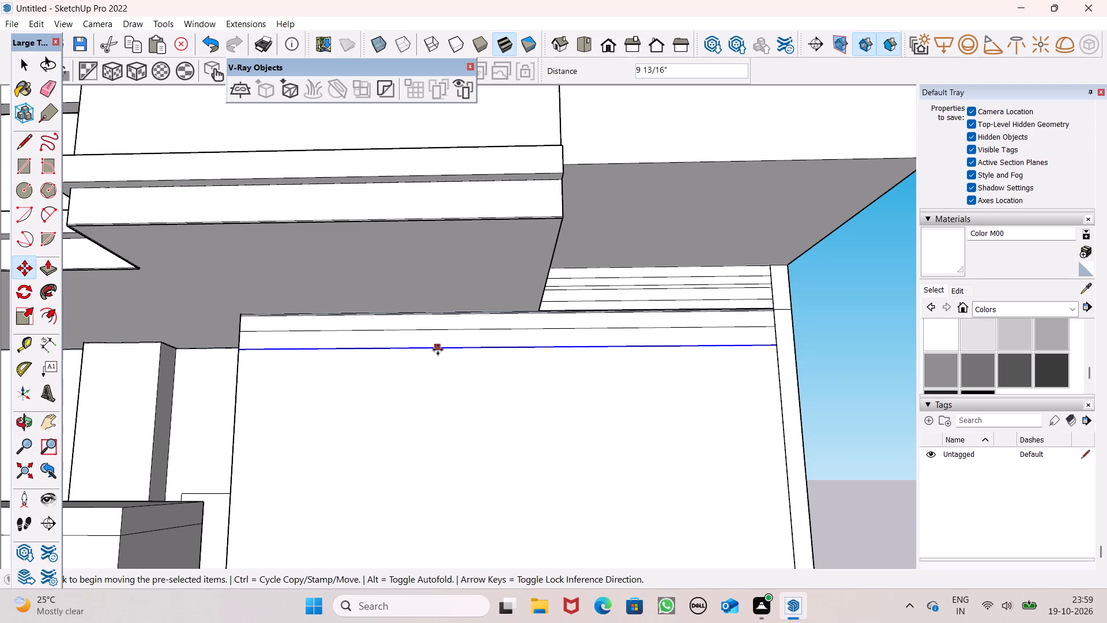
pyautogui.hotkey('shift', '*')
pyautogui.write('20')
pyautogui.press('Return')
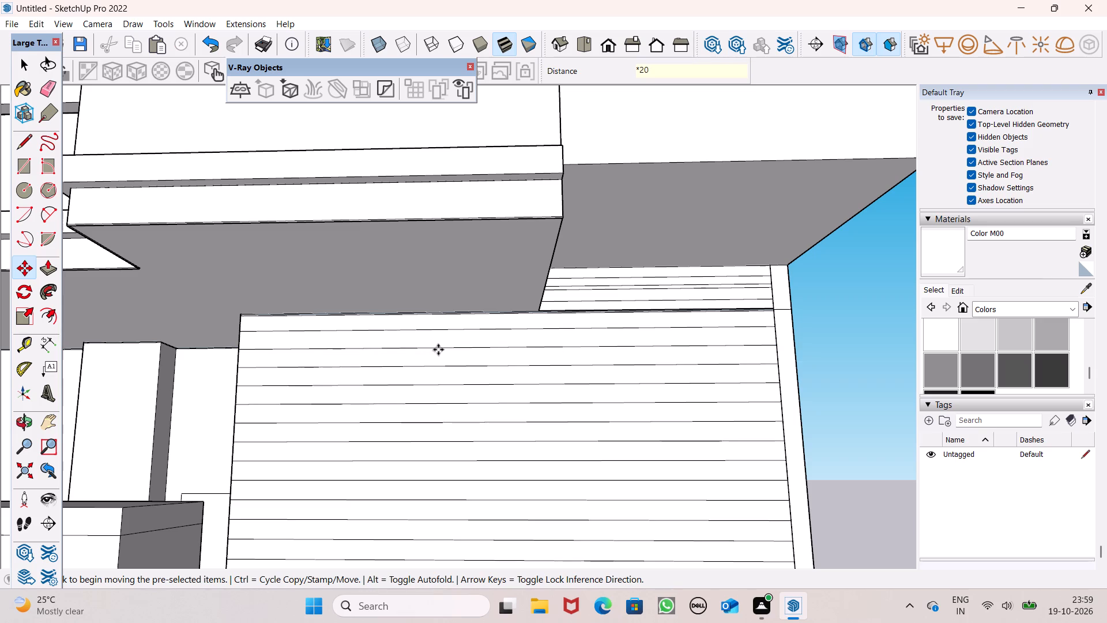
pyautogui.press('space')
# Delete the extra horizontal edge between the evenly spaced lines on the wall strip directly beneath the roof slab.
pyautogui.scroll(-4, 528, 390)
pyautogui.scroll(-4, 478, 322)
pyautogui.scroll(-3, 525, 361)
pyautogui.scroll(1, 594, 427)
pyautogui.moveTo(590, 443); pyautogui.dragTo(540, 504, button='middle')
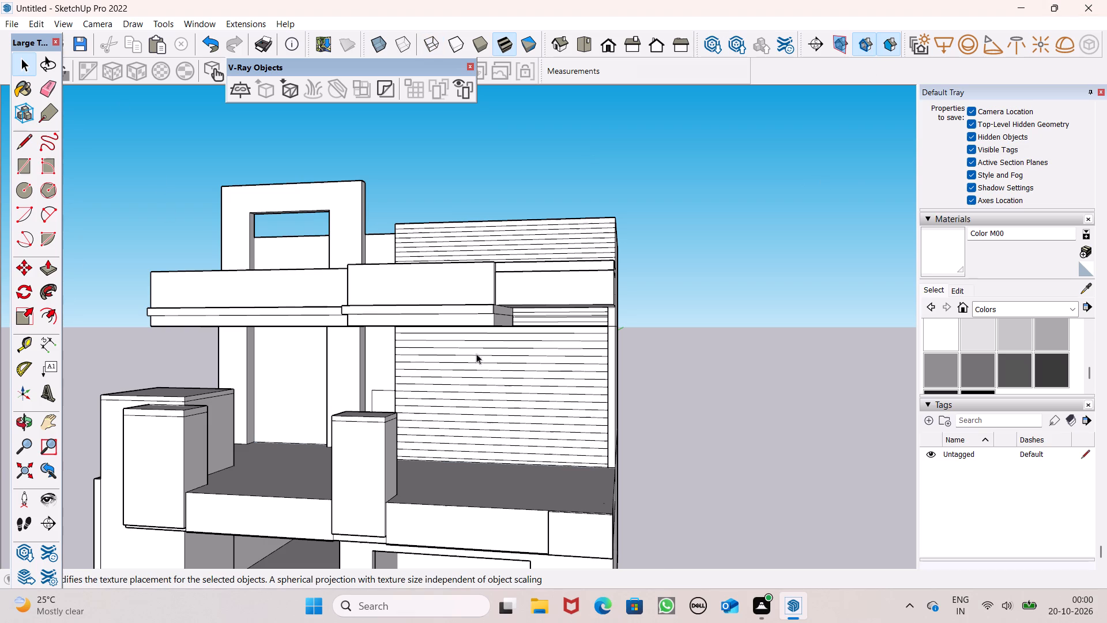
pyautogui.scroll(3, 502, 313)
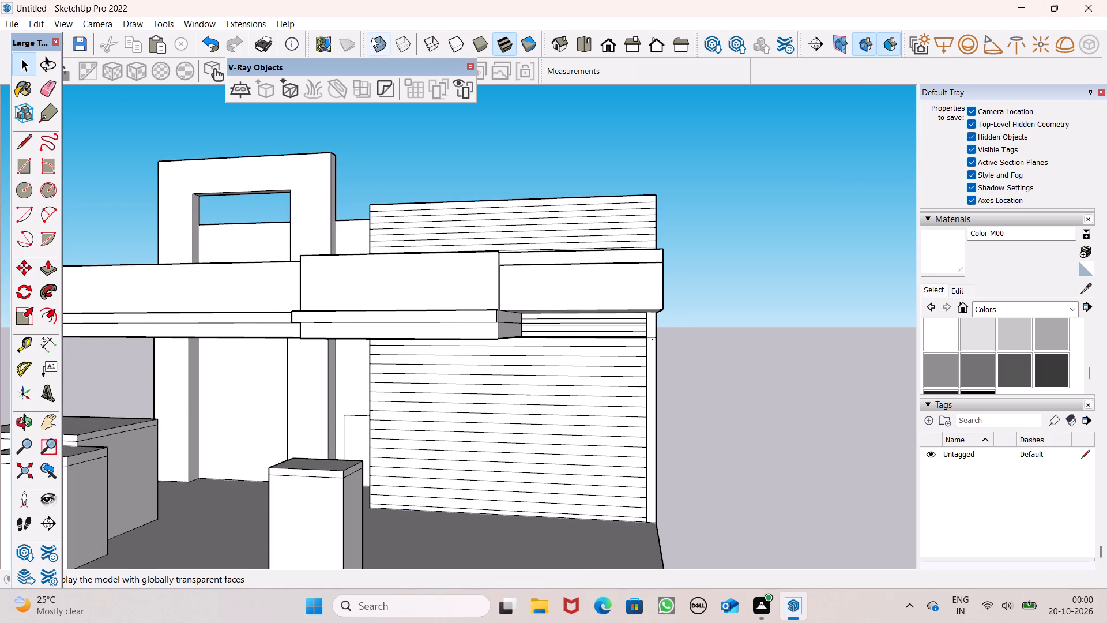
pyautogui.scroll(7, 372, 37)
pyautogui.scroll(6, 624, 292)
pyautogui.scroll(11, 657, 355)
pyautogui.moveTo(597, 280); pyautogui.dragTo(597, 283)
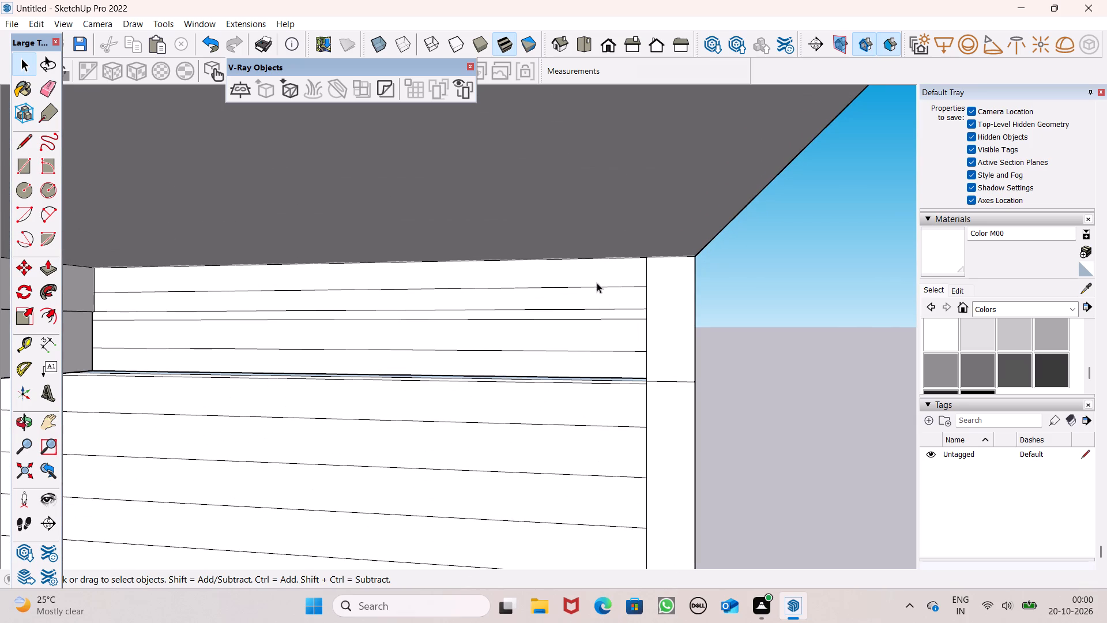
pyautogui.moveTo(597, 283); pyautogui.dragTo(607, 346)
pyautogui.click(588, 307)
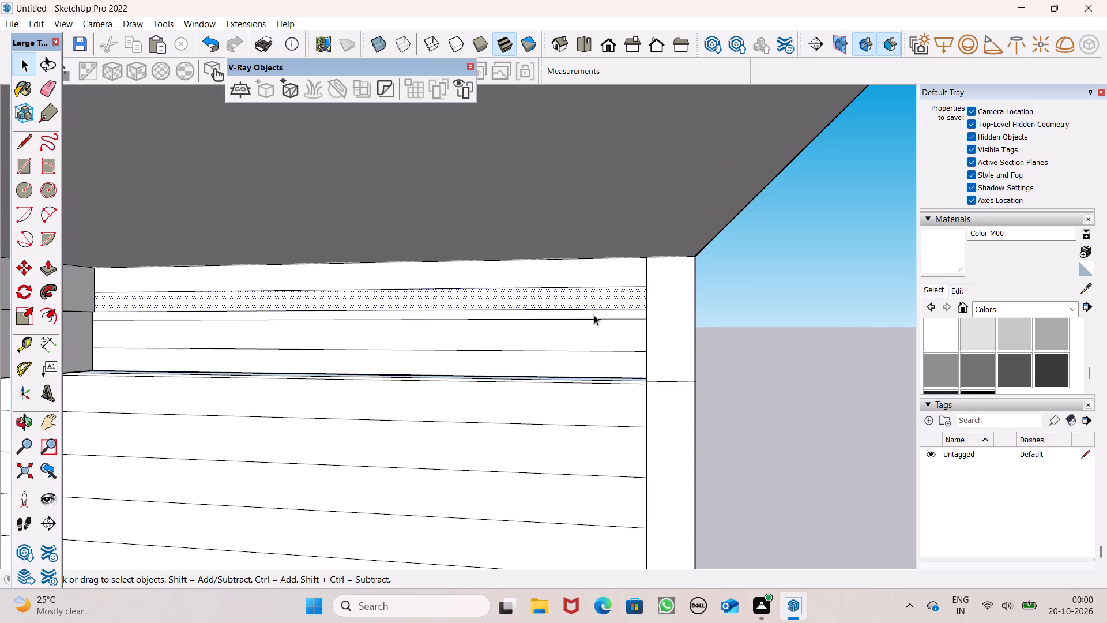
pyautogui.click(720, 363)
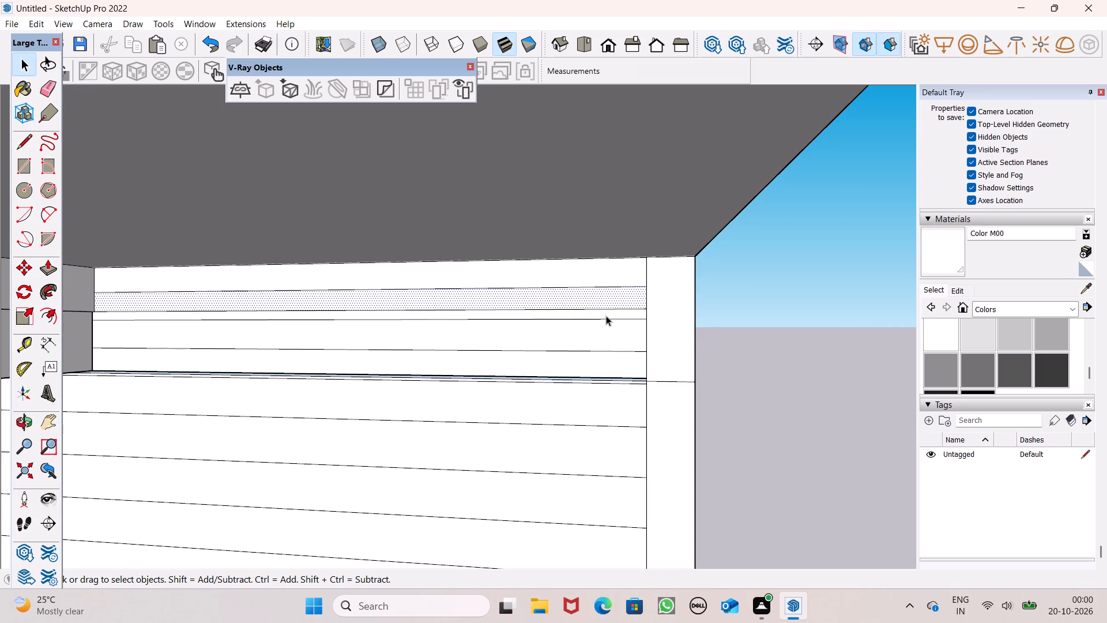
pyautogui.click(607, 309)
pyautogui.press('Delete')
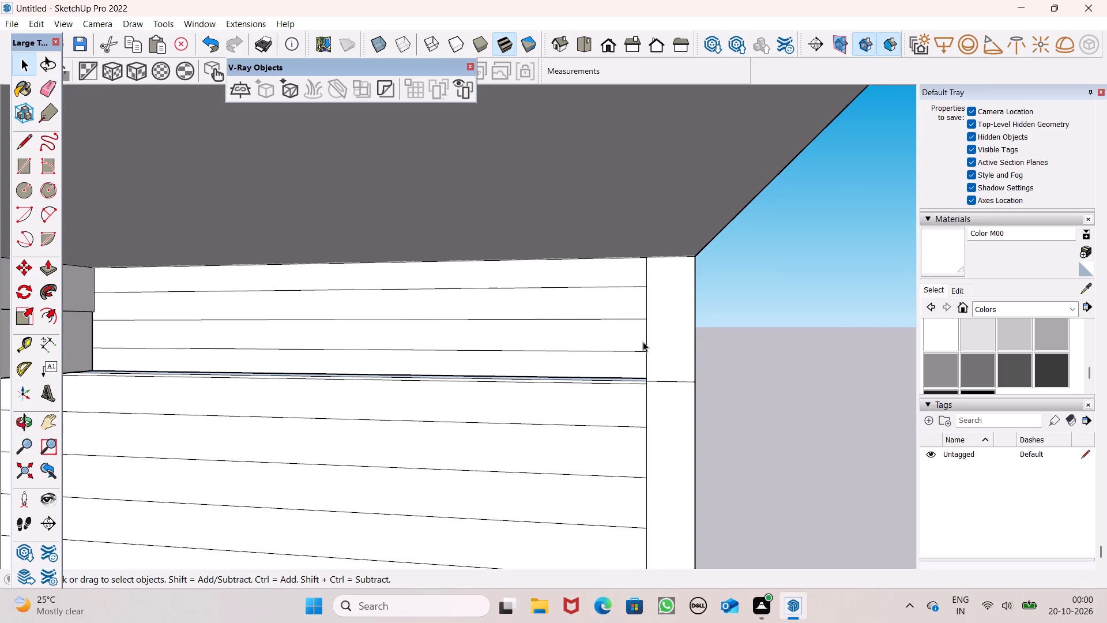
# Examine the lined parapet and upper-floor wall within the whole front facade, from the front and from above.
pyautogui.scroll(-17, 627, 313)
pyautogui.moveTo(627, 315); pyautogui.dragTo(613, 337, button='middle')
pyautogui.scroll(-3, 601, 327)
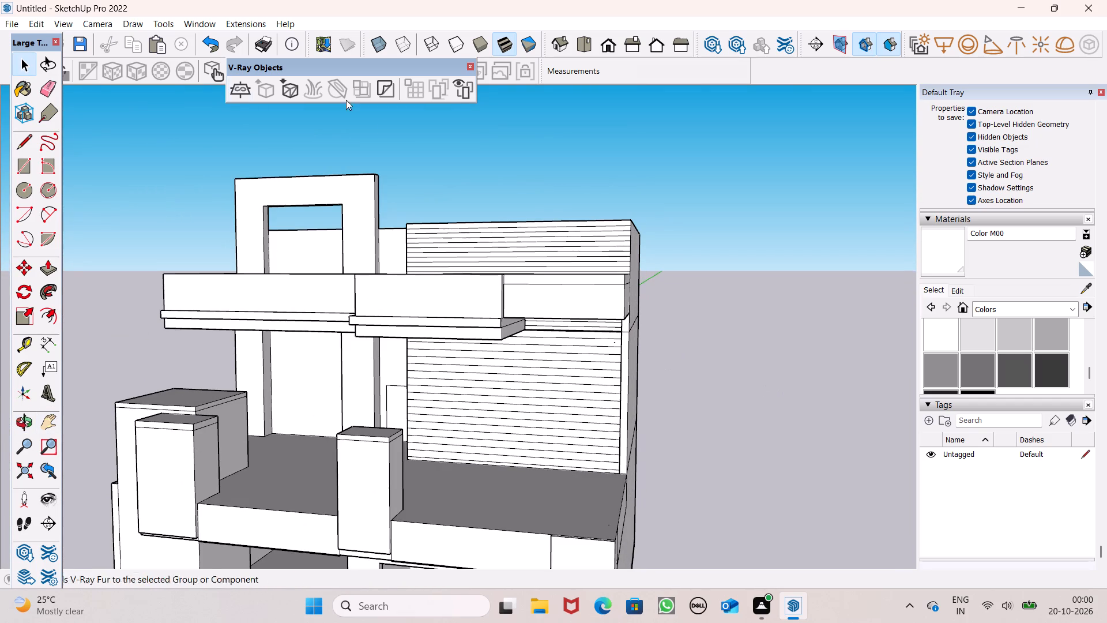
pyautogui.scroll(-5, 574, 386)
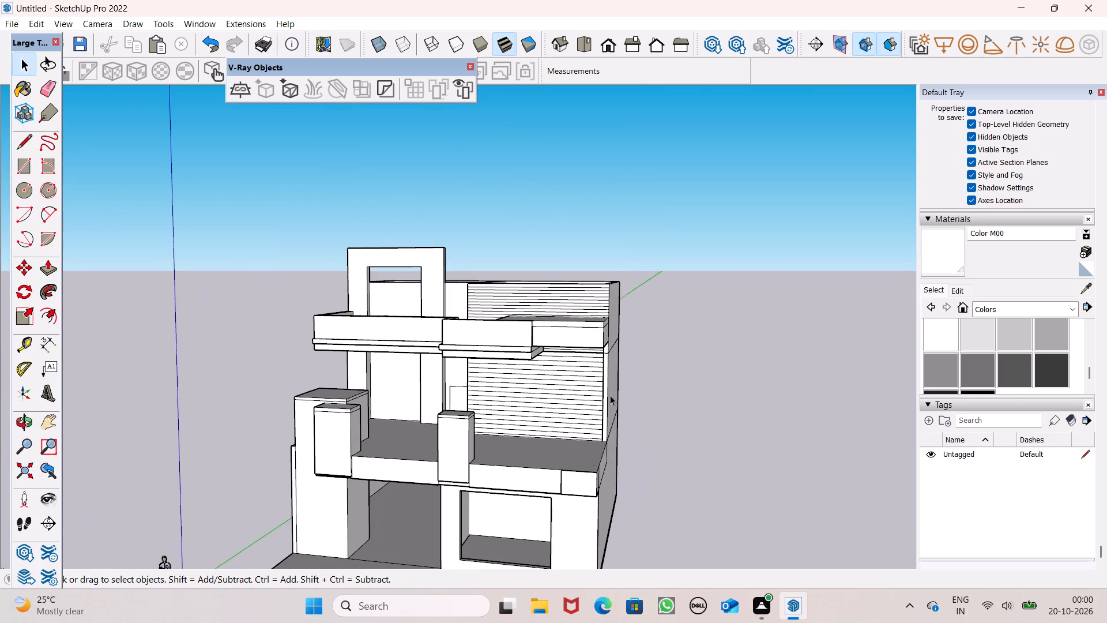
pyautogui.moveTo(647, 421); pyautogui.dragTo(720, 471, button='middle')
pyautogui.scroll(1, 624, 311)
pyautogui.scroll(1, 714, 471)
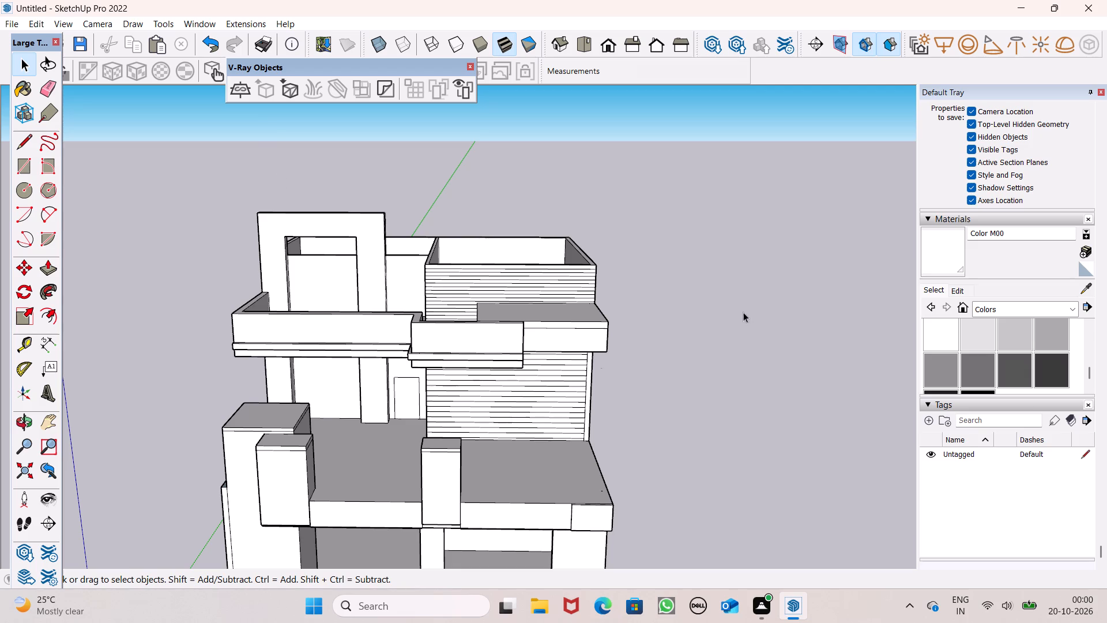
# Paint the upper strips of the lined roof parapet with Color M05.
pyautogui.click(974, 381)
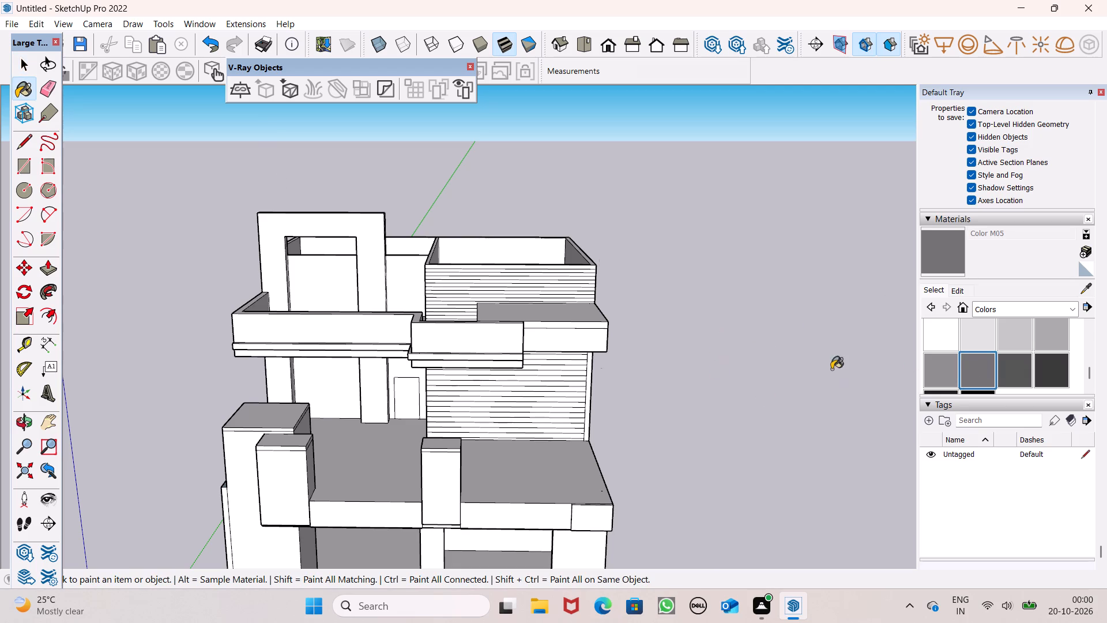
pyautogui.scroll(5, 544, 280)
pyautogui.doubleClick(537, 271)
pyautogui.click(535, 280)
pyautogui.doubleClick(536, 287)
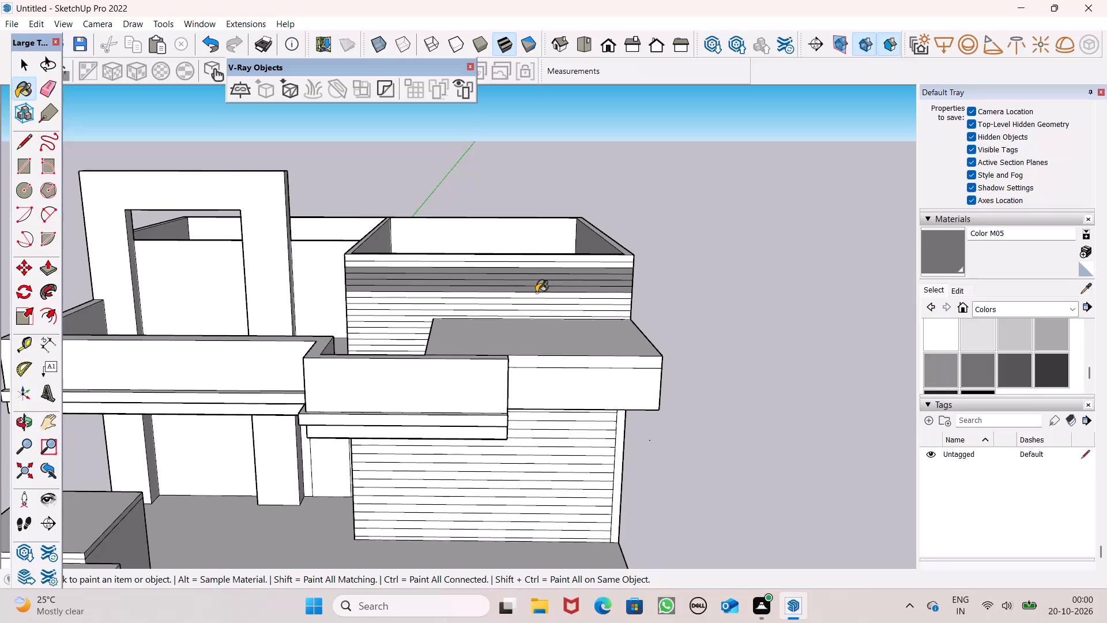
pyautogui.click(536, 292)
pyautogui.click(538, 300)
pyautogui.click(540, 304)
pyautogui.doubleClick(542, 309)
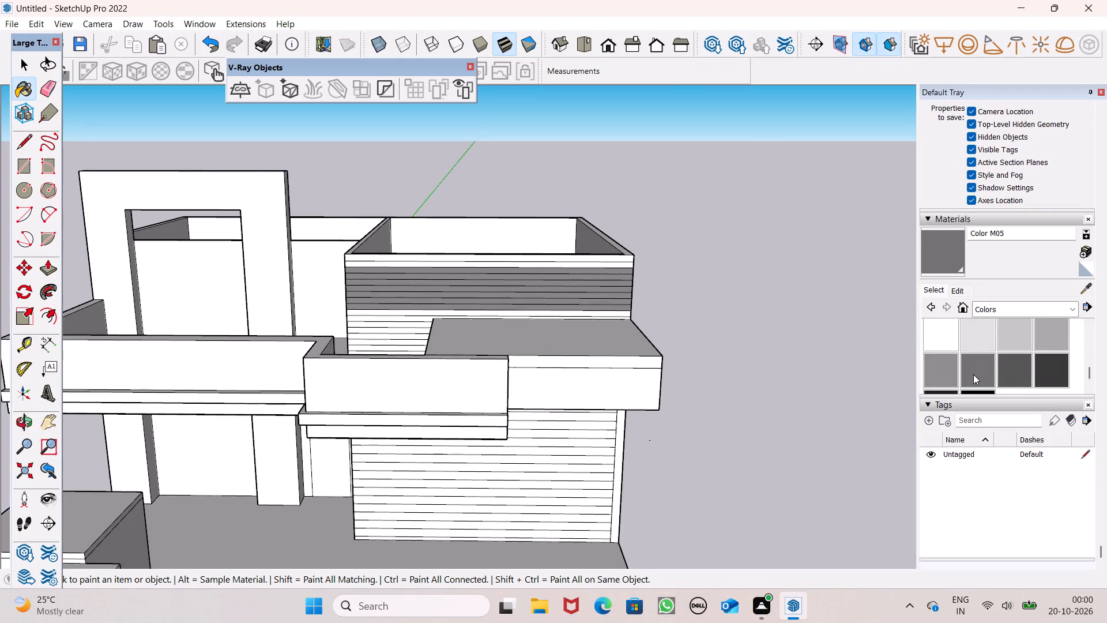
# Paint the upper strips of the lined roof parapet with the darker grey Color M06.
pyautogui.click(1014, 374)
pyautogui.scroll(6, 468, 276)
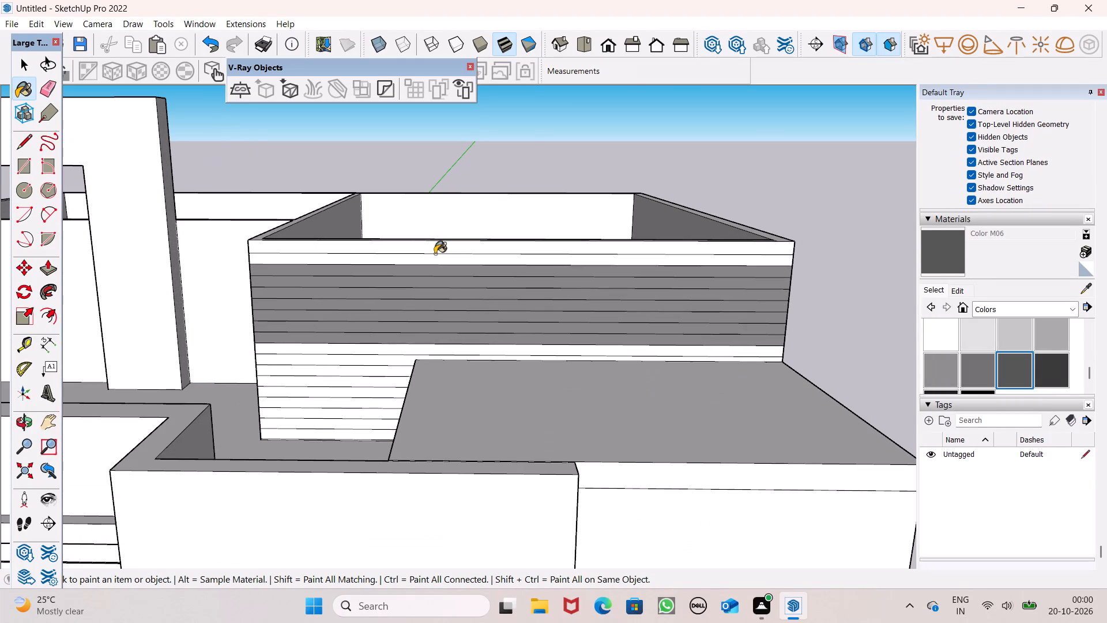
pyautogui.click(434, 250)
pyautogui.doubleClick(428, 255)
pyautogui.click(424, 265)
pyautogui.click(417, 273)
pyautogui.moveTo(416, 280); pyautogui.dragTo(413, 288)
pyautogui.doubleClick(413, 290)
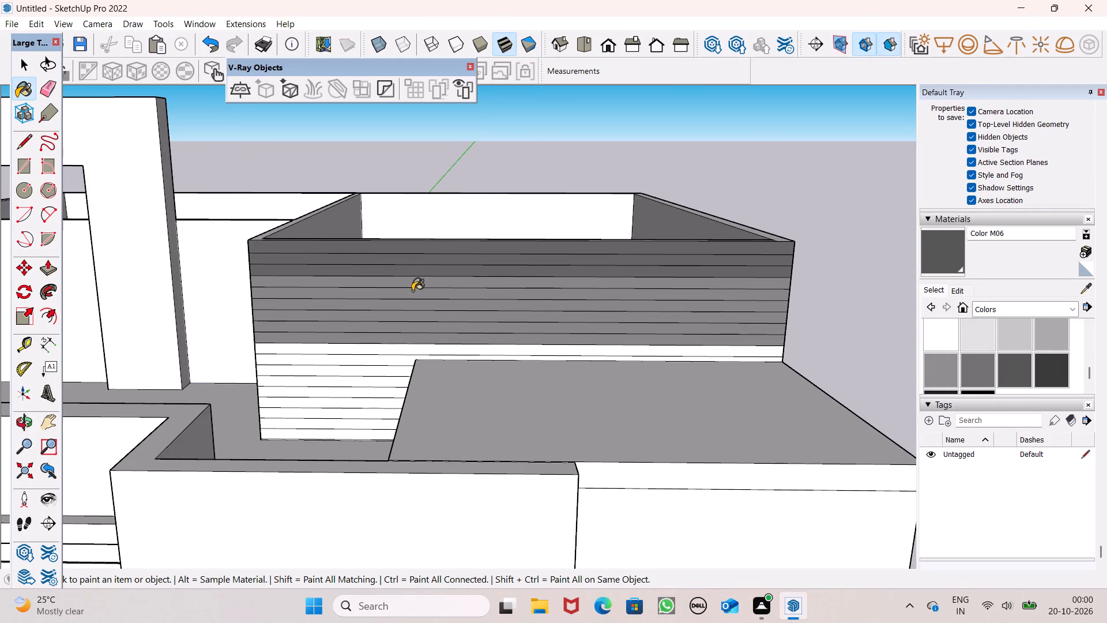
pyautogui.doubleClick(412, 287)
pyautogui.click(415, 302)
pyautogui.doubleClick(414, 316)
pyautogui.moveTo(408, 328); pyautogui.dragTo(406, 335)
pyautogui.click(406, 335)
pyautogui.click(401, 336)
pyautogui.click(400, 327)
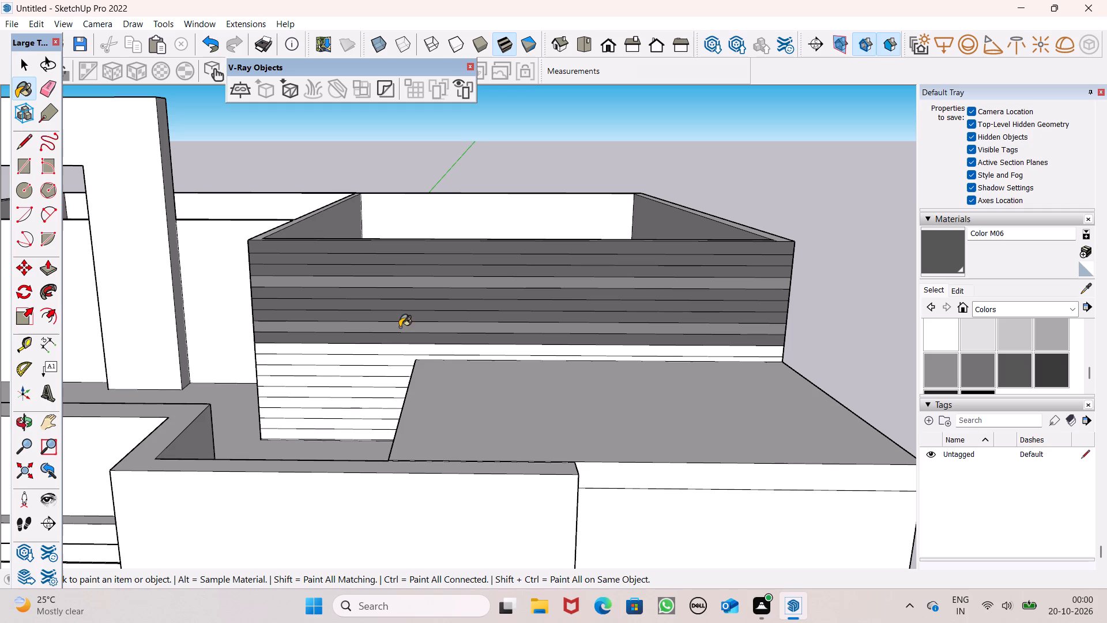
pyautogui.click(398, 288)
pyautogui.click(393, 277)
pyautogui.moveTo(323, 321); pyautogui.dragTo(323, 328)
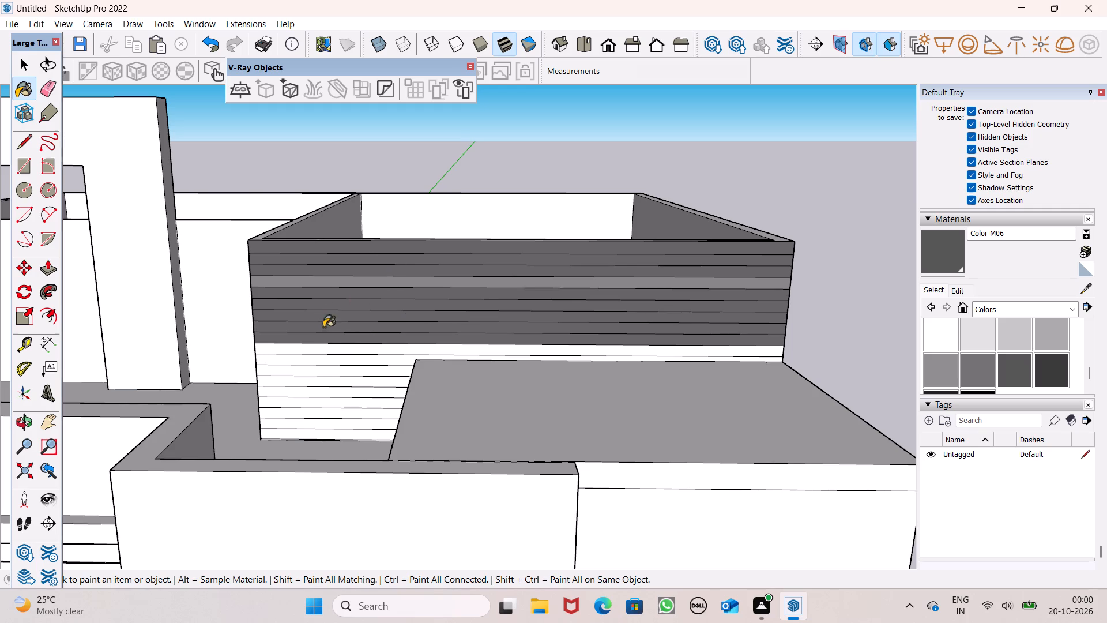
pyautogui.moveTo(323, 328); pyautogui.dragTo(323, 328)
# Paint the remaining lower parapet strips, down to the roof slab and beside it, with Color M06.
pyautogui.moveTo(322, 342); pyautogui.dragTo(318, 358)
pyautogui.moveTo(318, 362); pyautogui.dragTo(321, 384)
pyautogui.click(321, 382)
pyautogui.moveTo(323, 386); pyautogui.dragTo(324, 396)
pyautogui.click(322, 404)
pyautogui.moveTo(319, 408); pyautogui.dragTo(319, 421)
pyautogui.click(319, 421)
pyautogui.click(321, 406)
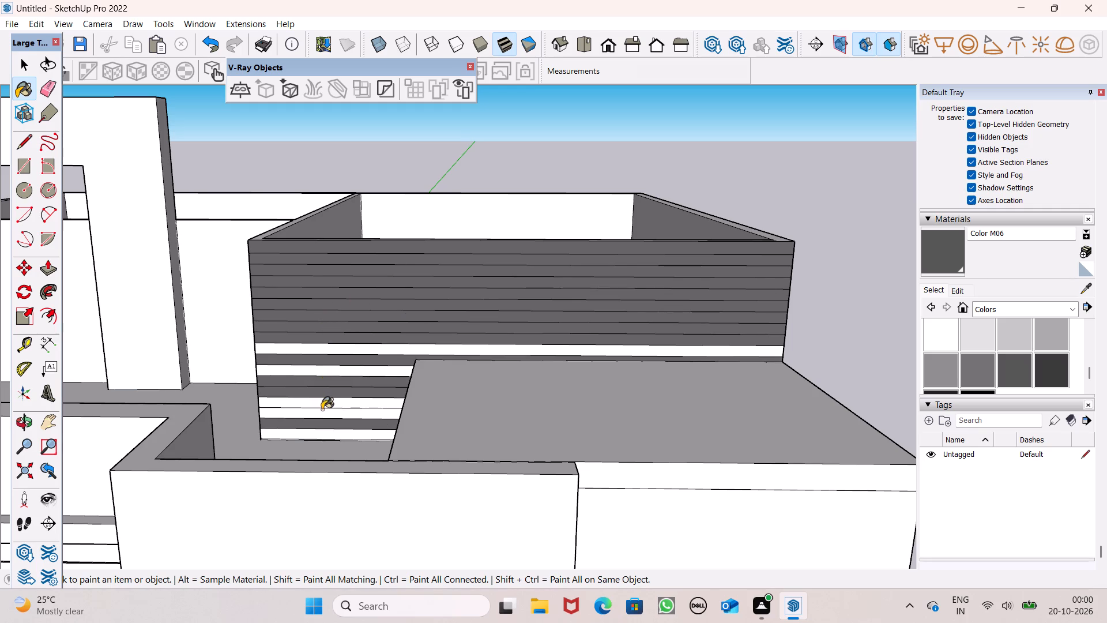
pyautogui.click(322, 411)
pyautogui.moveTo(322, 415); pyautogui.dragTo(320, 440)
pyautogui.click(317, 430)
pyautogui.click(322, 406)
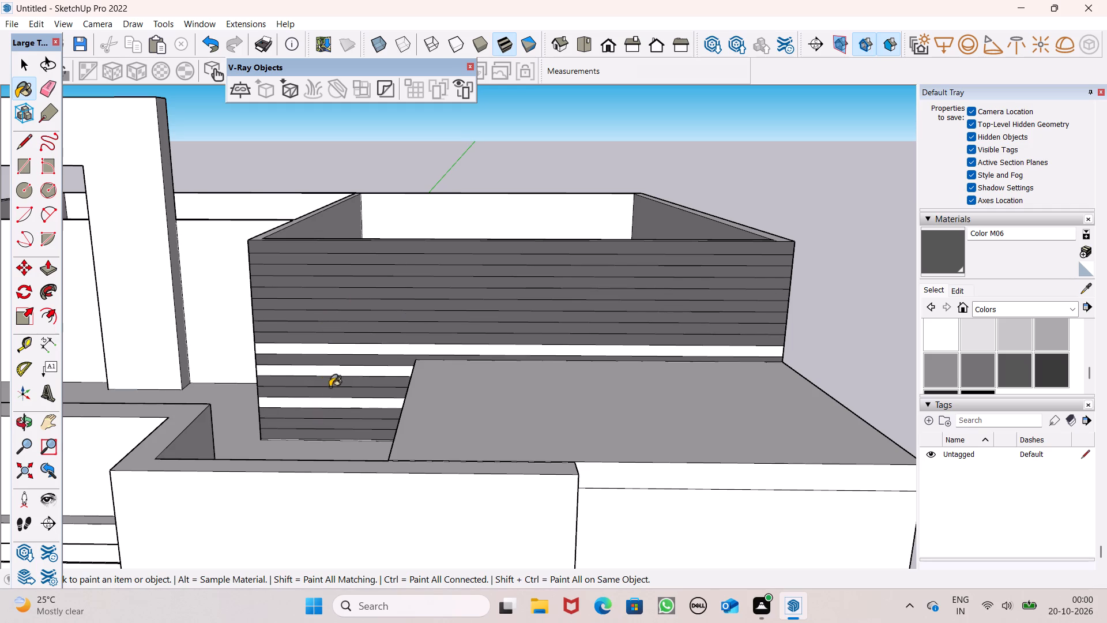
pyautogui.click(336, 369)
pyautogui.click(342, 351)
# Paint the lined wall strips directly beneath the roof slab's underside with Color M06.
pyautogui.scroll(-7, 364, 358)
pyautogui.scroll(1, 390, 357)
pyautogui.moveTo(390, 356); pyautogui.dragTo(327, 113, button='middle')
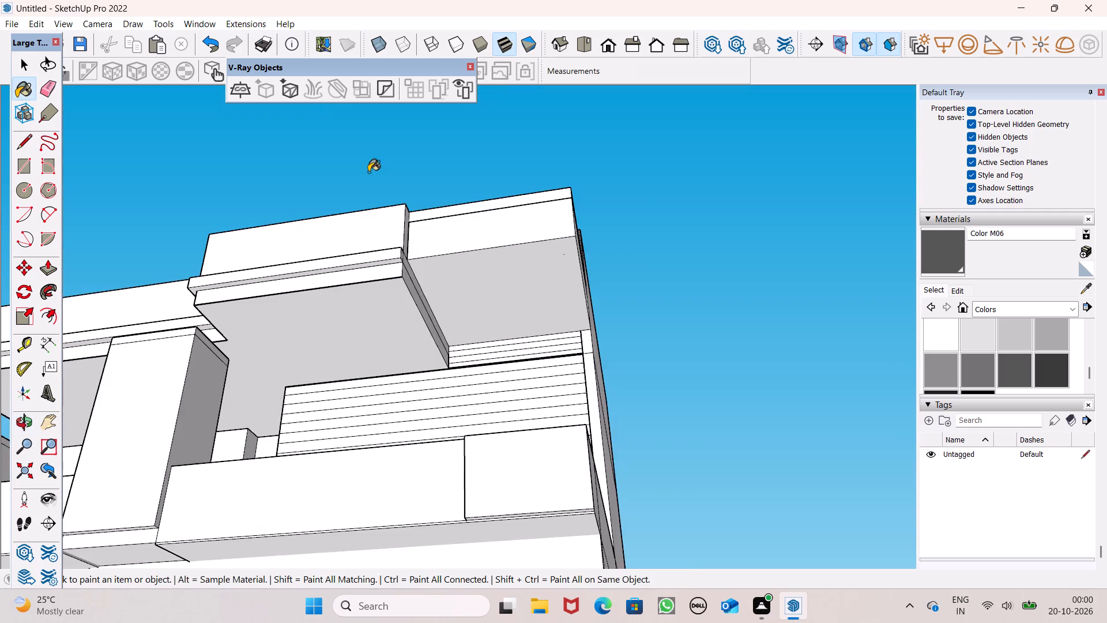
pyautogui.scroll(4, 459, 273)
pyautogui.scroll(5, 584, 370)
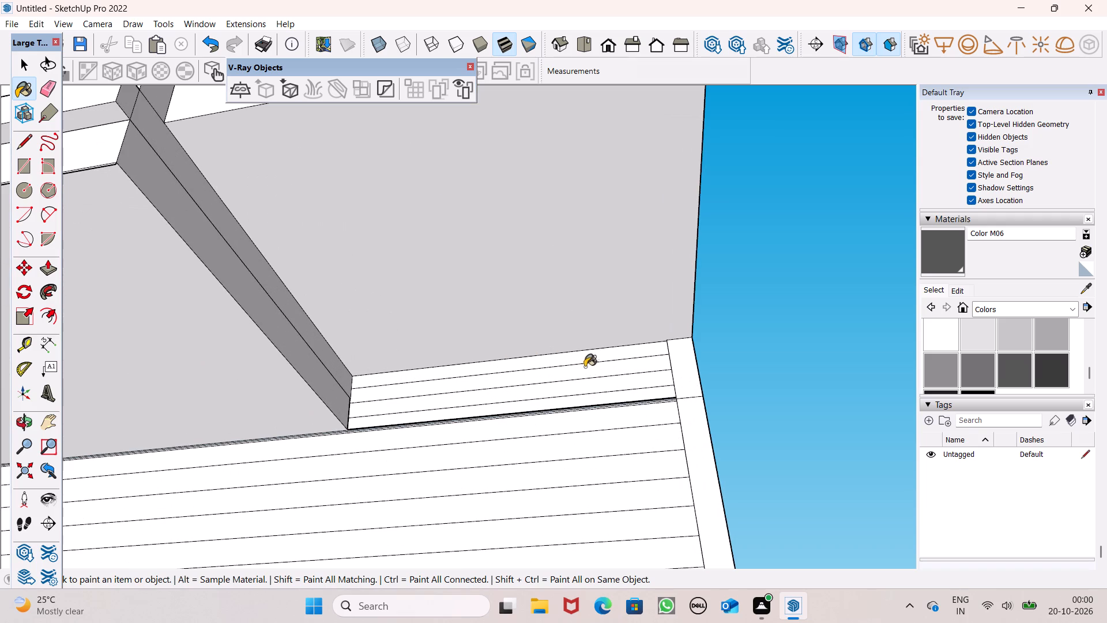
pyautogui.click(589, 360)
pyautogui.click(592, 376)
pyautogui.moveTo(592, 382); pyautogui.dragTo(592, 392)
pyautogui.click(597, 374)
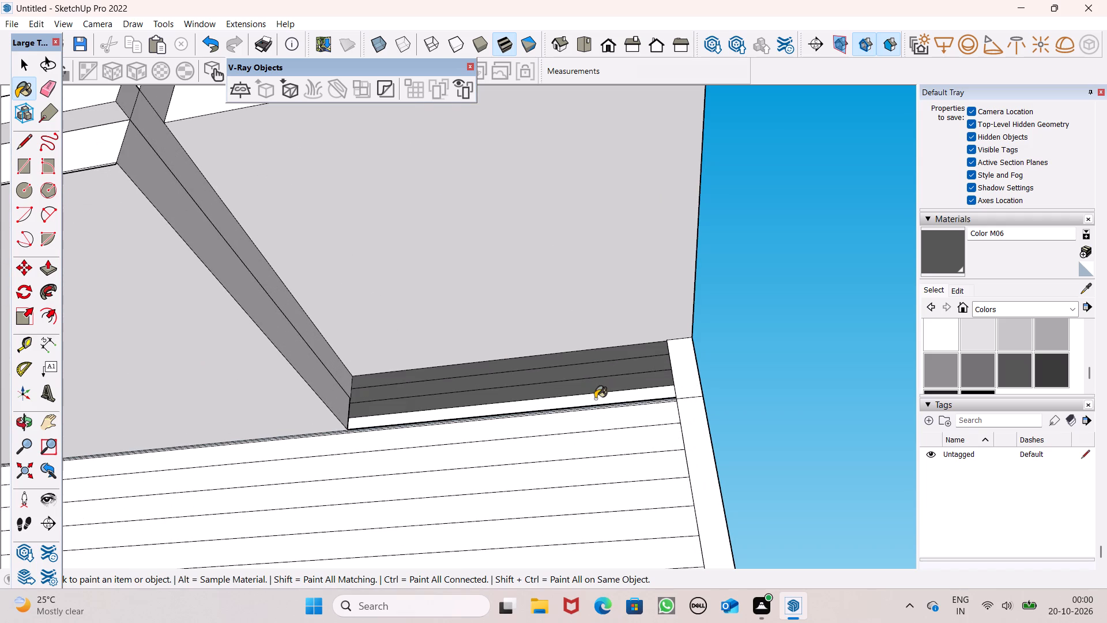
pyautogui.click(595, 399)
# Paint the top strips of the lined upper-floor front wall with Color M06.
pyautogui.scroll(-3, 589, 376)
pyautogui.click(592, 415)
pyautogui.click(592, 432)
pyautogui.moveTo(594, 444); pyautogui.dragTo(596, 449)
pyautogui.click(601, 475)
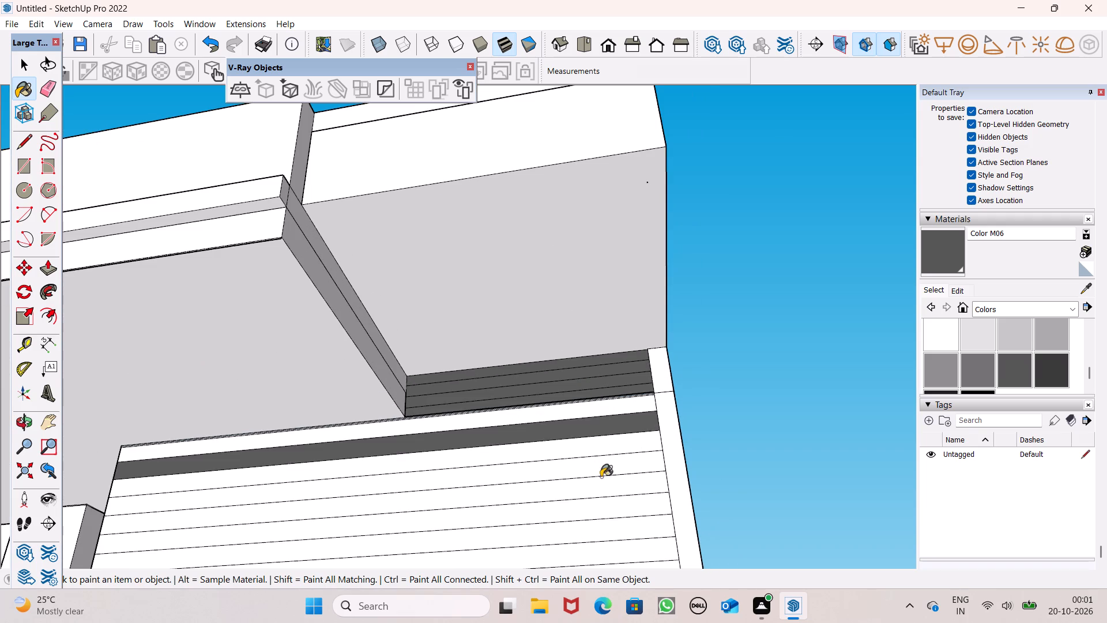
pyautogui.moveTo(599, 480); pyautogui.dragTo(602, 490)
pyautogui.moveTo(601, 472); pyautogui.dragTo(598, 457)
pyautogui.click(583, 407)
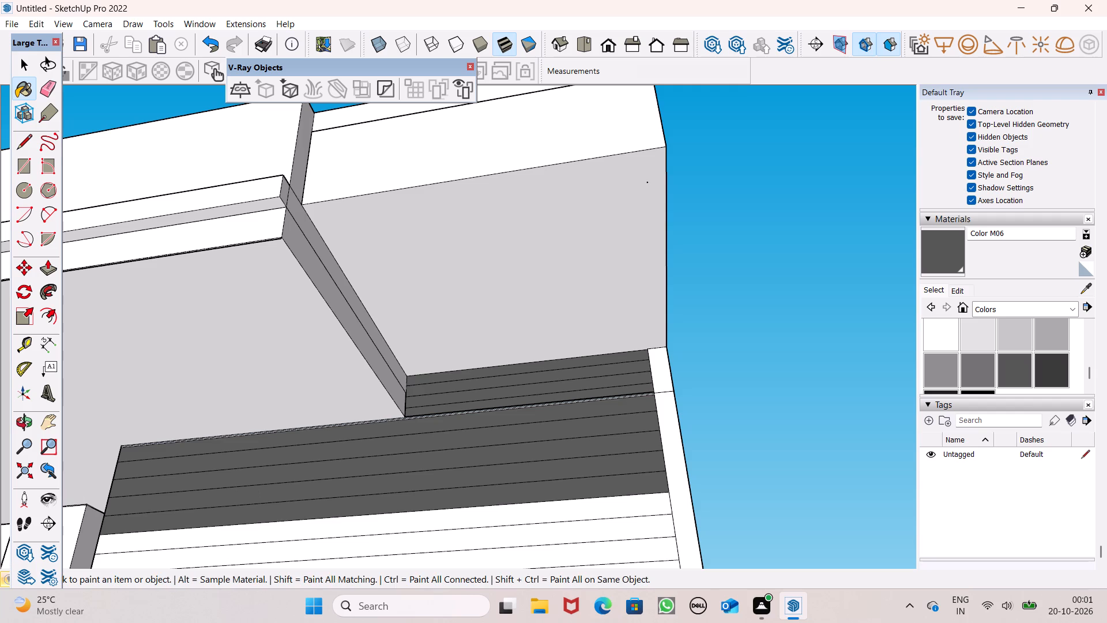
# Continue Color M06 down the middle strips of the upper-floor front wall, filling in the skipped ones.
pyautogui.scroll(-5, 688, 221)
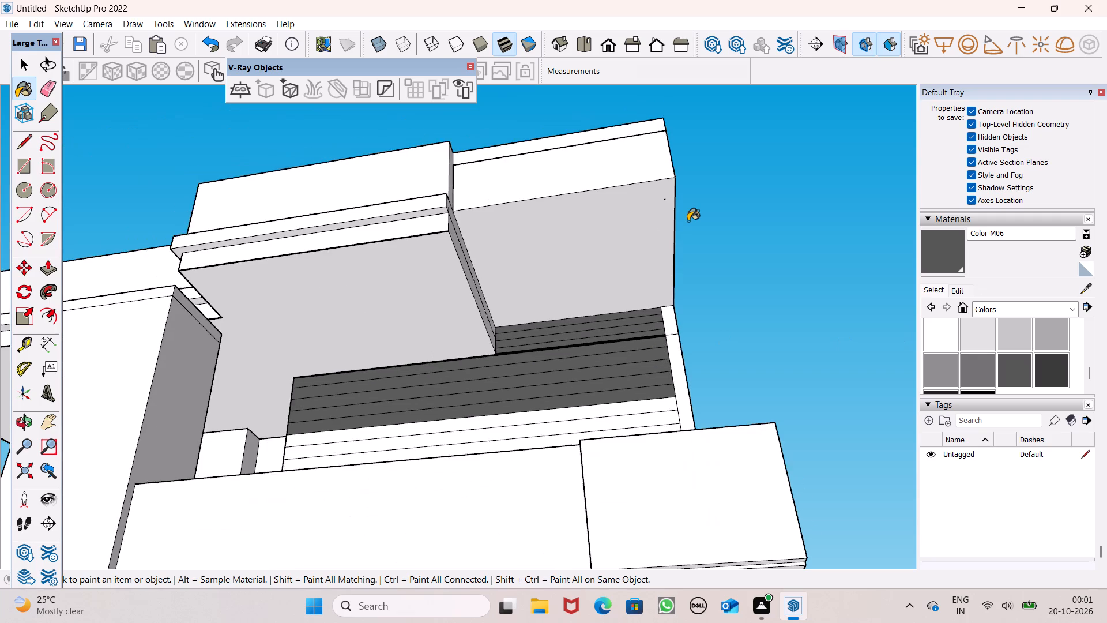
pyautogui.scroll(-2, 688, 220)
pyautogui.moveTo(684, 380); pyautogui.dragTo(683, 421, button='middle')
pyautogui.scroll(-3, 649, 289)
pyautogui.moveTo(663, 369); pyautogui.dragTo(649, 471, button='middle')
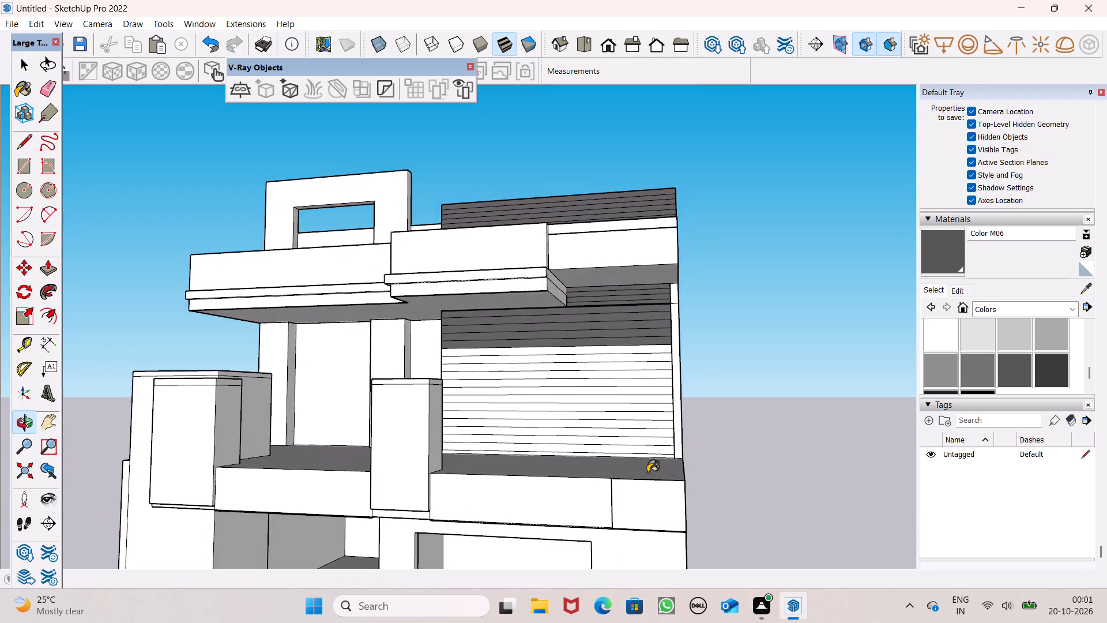
pyautogui.scroll(6, 646, 474)
pyautogui.click(627, 287)
pyautogui.click(629, 296)
pyautogui.moveTo(631, 301); pyautogui.dragTo(634, 308)
pyautogui.moveTo(637, 313); pyautogui.dragTo(640, 335)
pyautogui.moveTo(640, 336); pyautogui.dragTo(642, 342)
pyautogui.moveTo(646, 351); pyautogui.dragTo(650, 365)
pyautogui.moveTo(653, 374); pyautogui.dragTo(654, 379)
pyautogui.moveTo(655, 378); pyautogui.dragTo(659, 386)
pyautogui.moveTo(660, 387); pyautogui.dragTo(660, 365)
pyautogui.moveTo(656, 354); pyautogui.dragTo(657, 359)
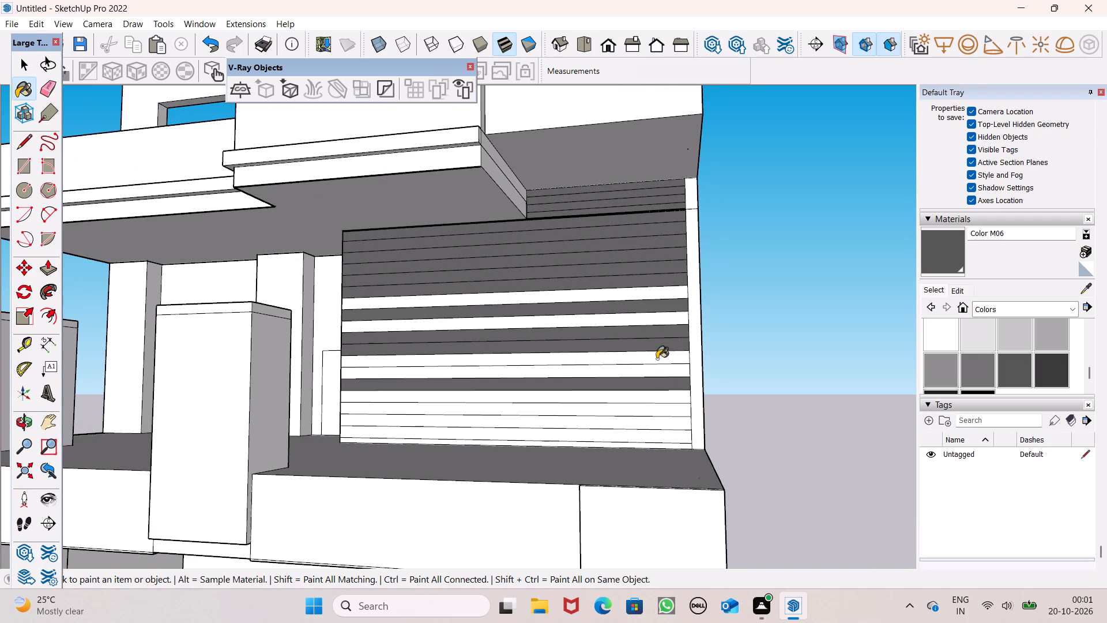
pyautogui.moveTo(657, 359); pyautogui.dragTo(657, 369)
pyautogui.click(657, 370)
pyautogui.moveTo(657, 372); pyautogui.dragTo(657, 378)
pyautogui.click(656, 373)
pyautogui.click(658, 367)
pyautogui.click(658, 314)
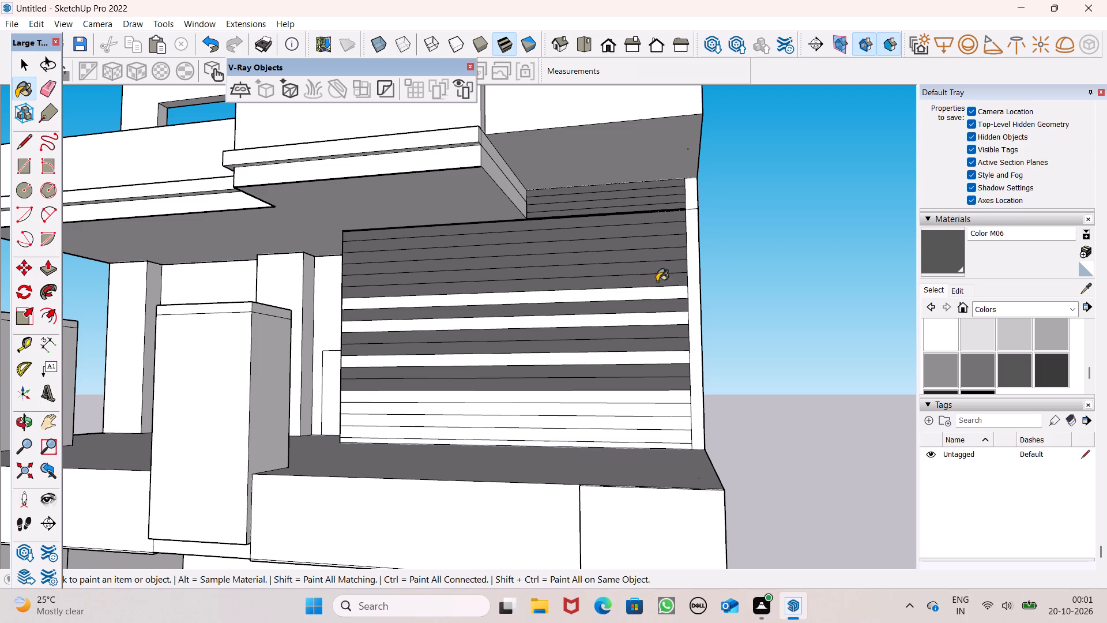
pyautogui.click(573, 291)
pyautogui.click(577, 357)
# Paint the bottom strips of the upper-floor front wall with Color M06, down to the balcony floor.
pyautogui.scroll(-1, 585, 340)
pyautogui.scroll(6, 626, 424)
pyautogui.click(646, 357)
pyautogui.click(639, 388)
pyautogui.moveTo(640, 396); pyautogui.dragTo(642, 403)
pyautogui.click(641, 424)
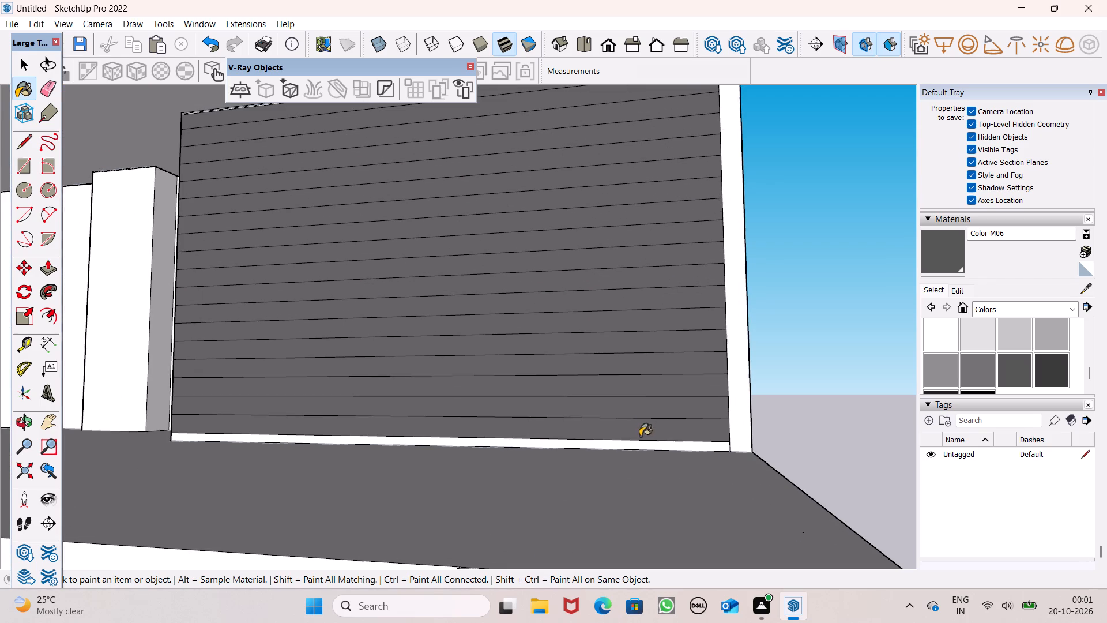
pyautogui.click(638, 442)
# Examine the grey-painted parapet and upper-floor wall within the whole front facade from several angles.
pyautogui.scroll(-5, 649, 373)
pyautogui.scroll(1, 649, 373)
pyautogui.moveTo(652, 380); pyautogui.dragTo(678, 464, button='middle')
pyautogui.scroll(-10, 679, 421)
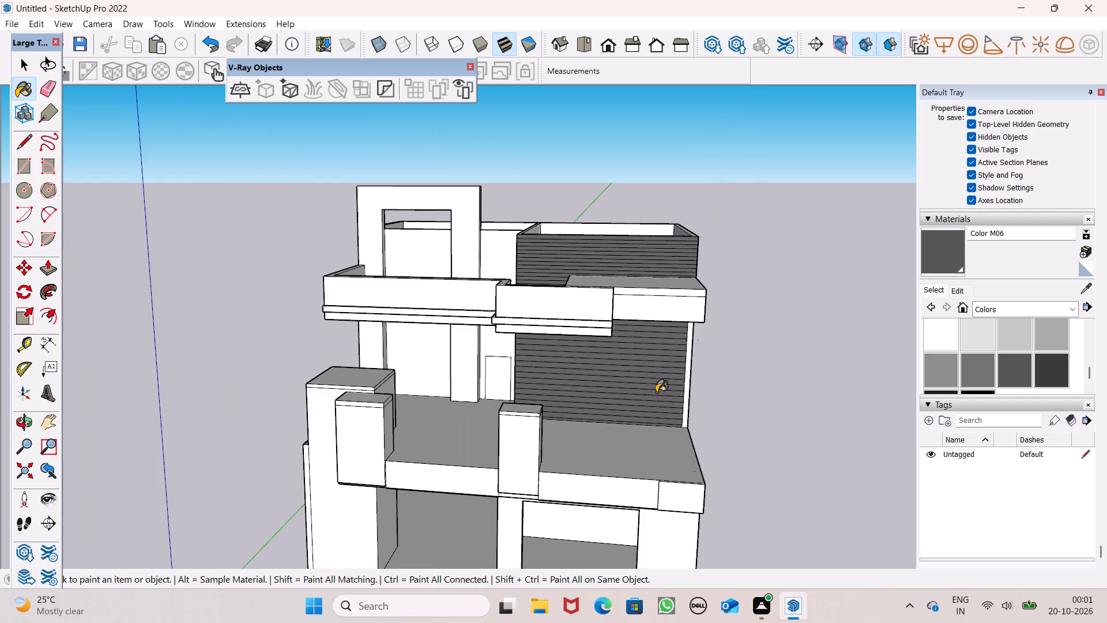
pyautogui.scroll(-1, 656, 392)
pyautogui.moveTo(674, 433); pyautogui.dragTo(641, 369, button='middle')
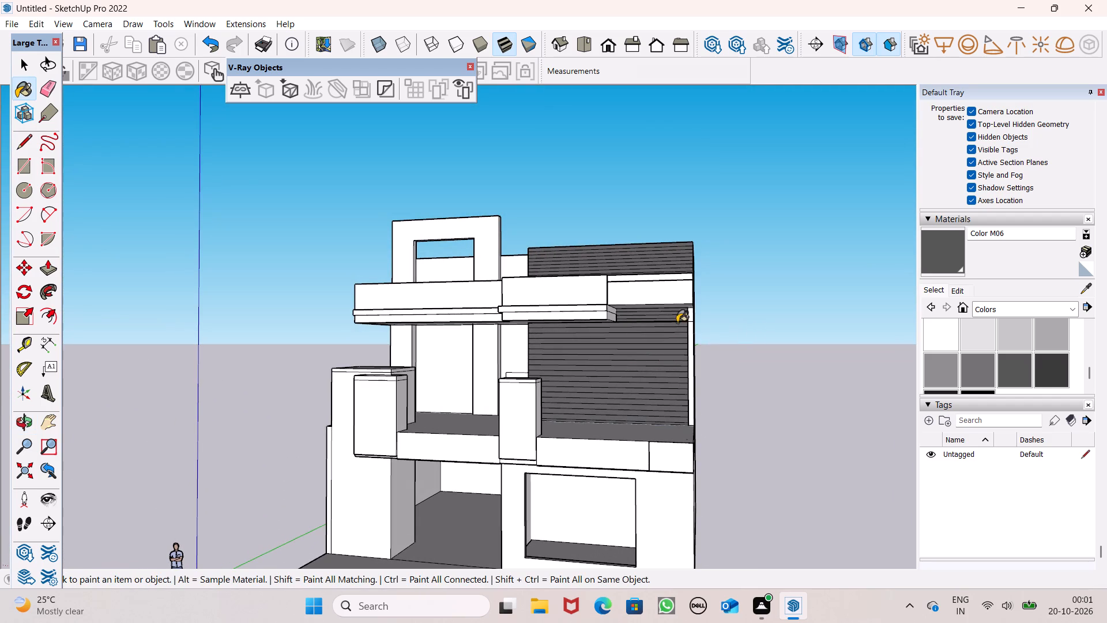
pyautogui.scroll(-3, 658, 316)
pyautogui.moveTo(594, 358); pyautogui.dragTo(725, 337, button='middle')
pyautogui.scroll(4, 500, 392)
pyautogui.moveTo(467, 396); pyautogui.dragTo(464, 455, button='middle')
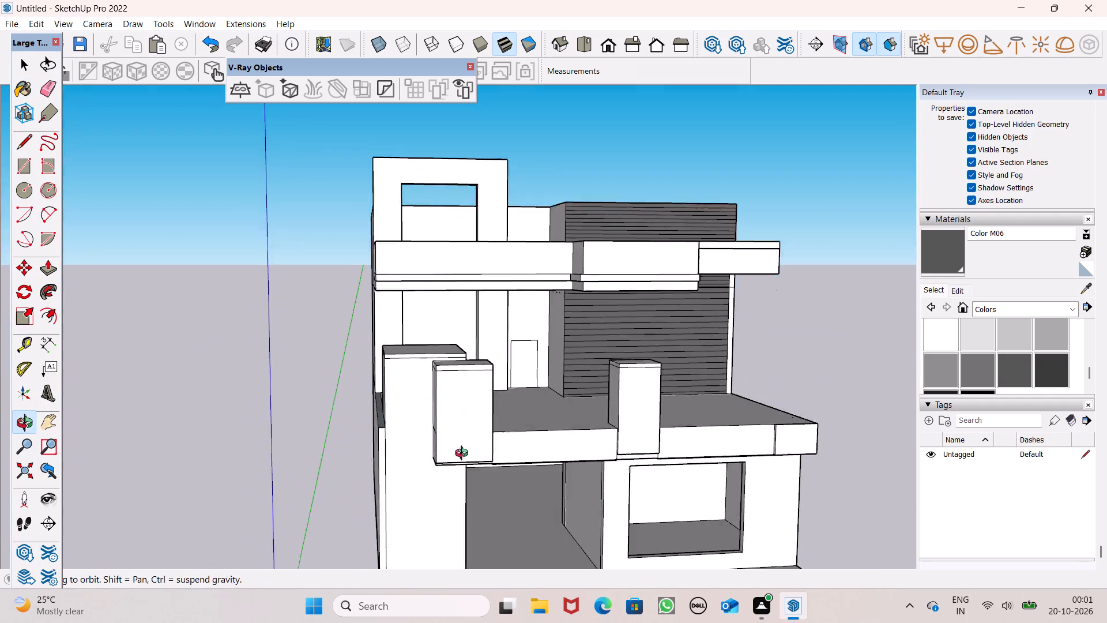
pyautogui.moveTo(464, 455); pyautogui.dragTo(463, 483, button='middle')
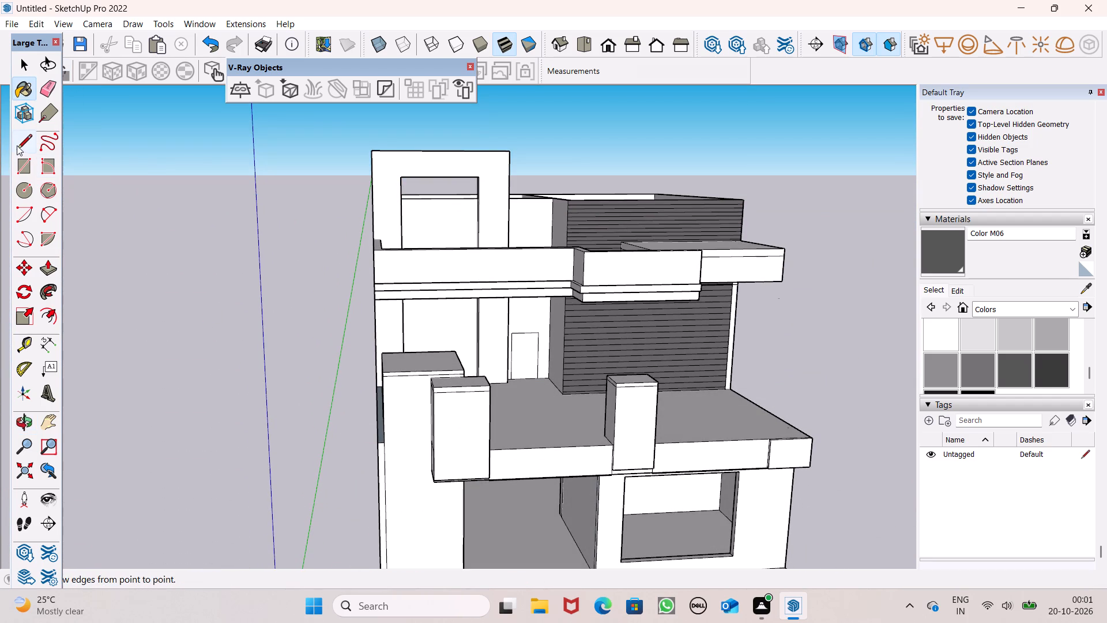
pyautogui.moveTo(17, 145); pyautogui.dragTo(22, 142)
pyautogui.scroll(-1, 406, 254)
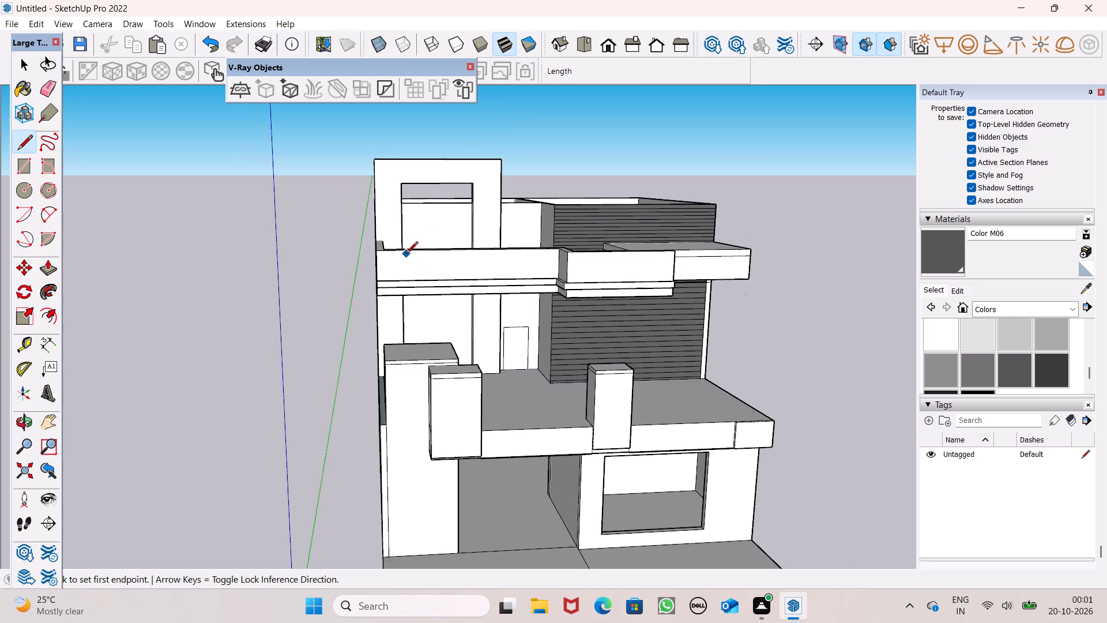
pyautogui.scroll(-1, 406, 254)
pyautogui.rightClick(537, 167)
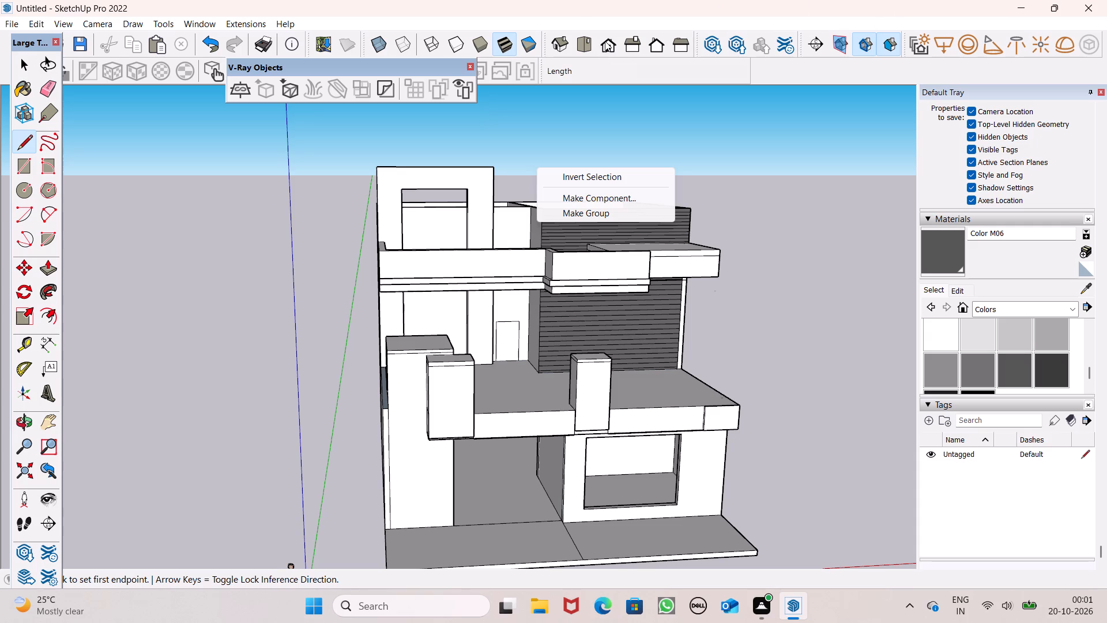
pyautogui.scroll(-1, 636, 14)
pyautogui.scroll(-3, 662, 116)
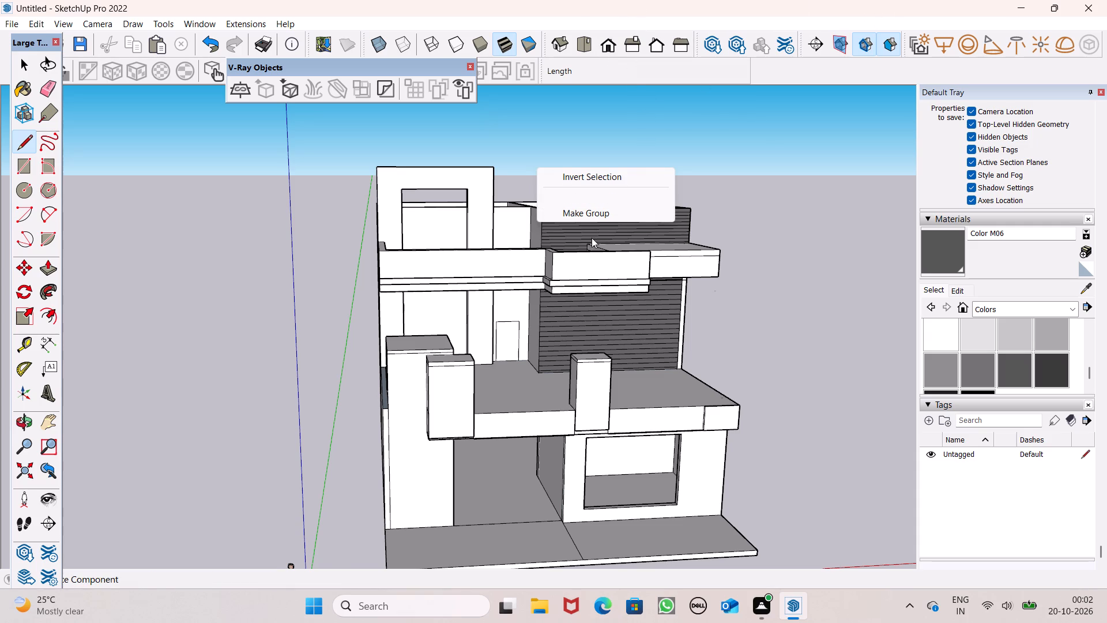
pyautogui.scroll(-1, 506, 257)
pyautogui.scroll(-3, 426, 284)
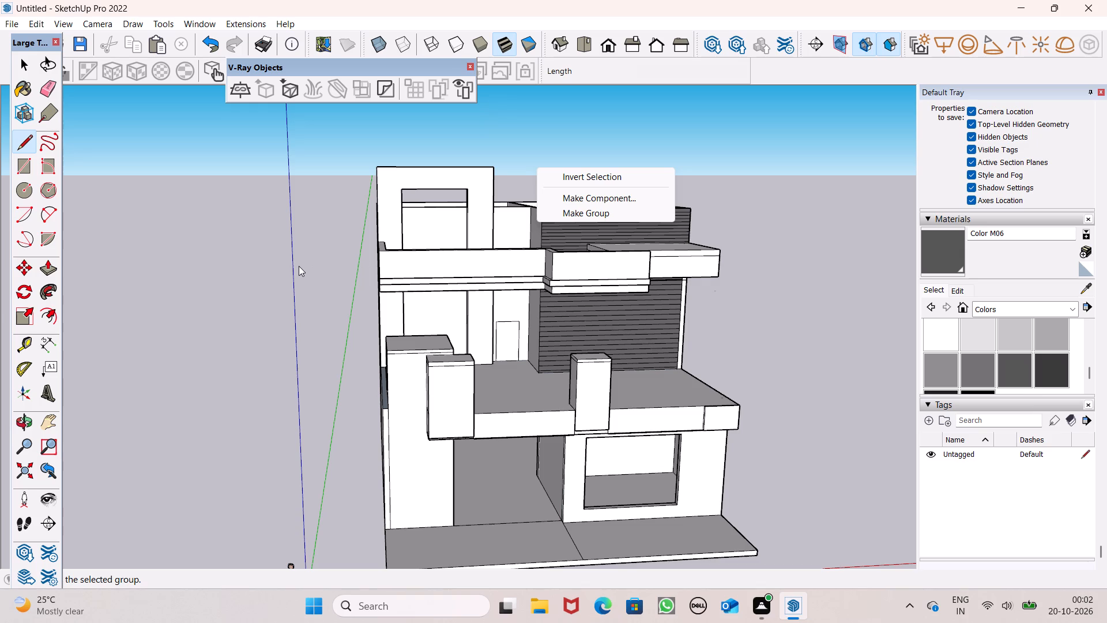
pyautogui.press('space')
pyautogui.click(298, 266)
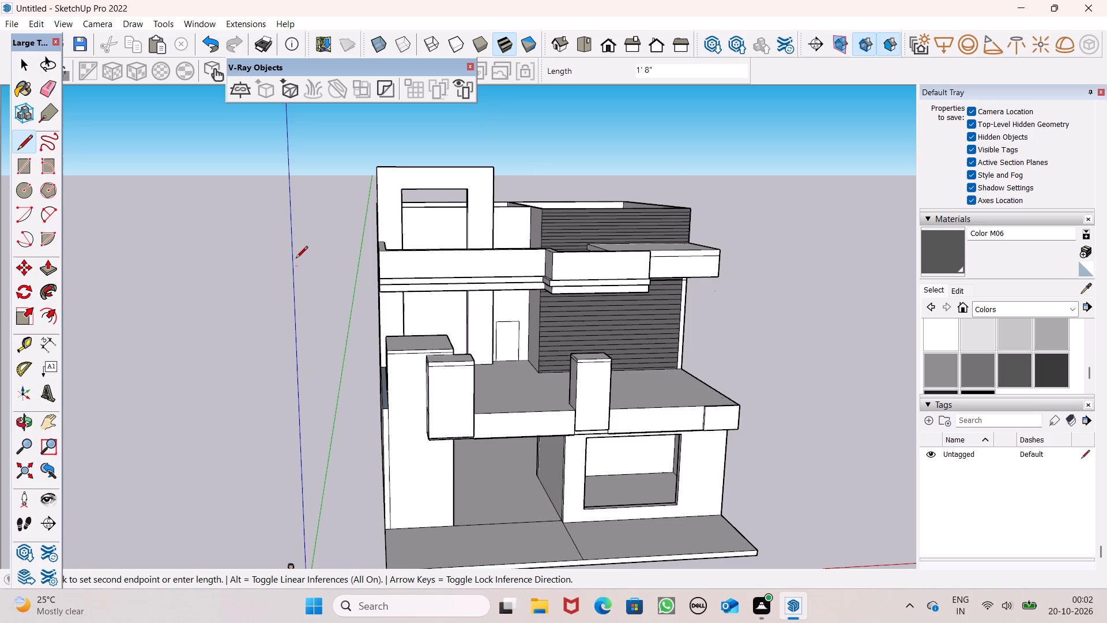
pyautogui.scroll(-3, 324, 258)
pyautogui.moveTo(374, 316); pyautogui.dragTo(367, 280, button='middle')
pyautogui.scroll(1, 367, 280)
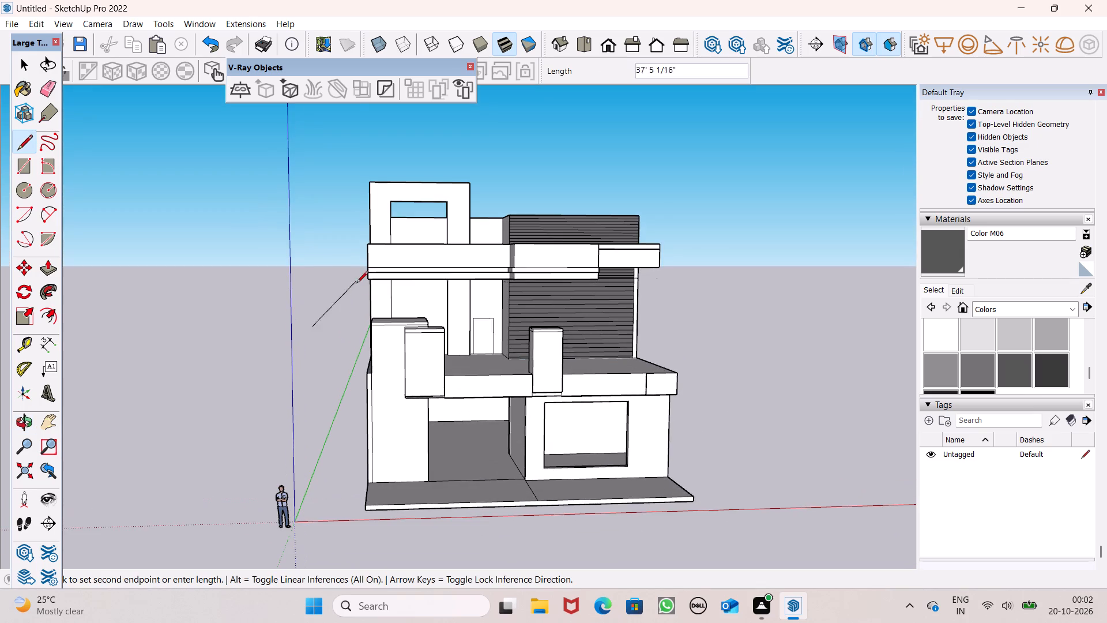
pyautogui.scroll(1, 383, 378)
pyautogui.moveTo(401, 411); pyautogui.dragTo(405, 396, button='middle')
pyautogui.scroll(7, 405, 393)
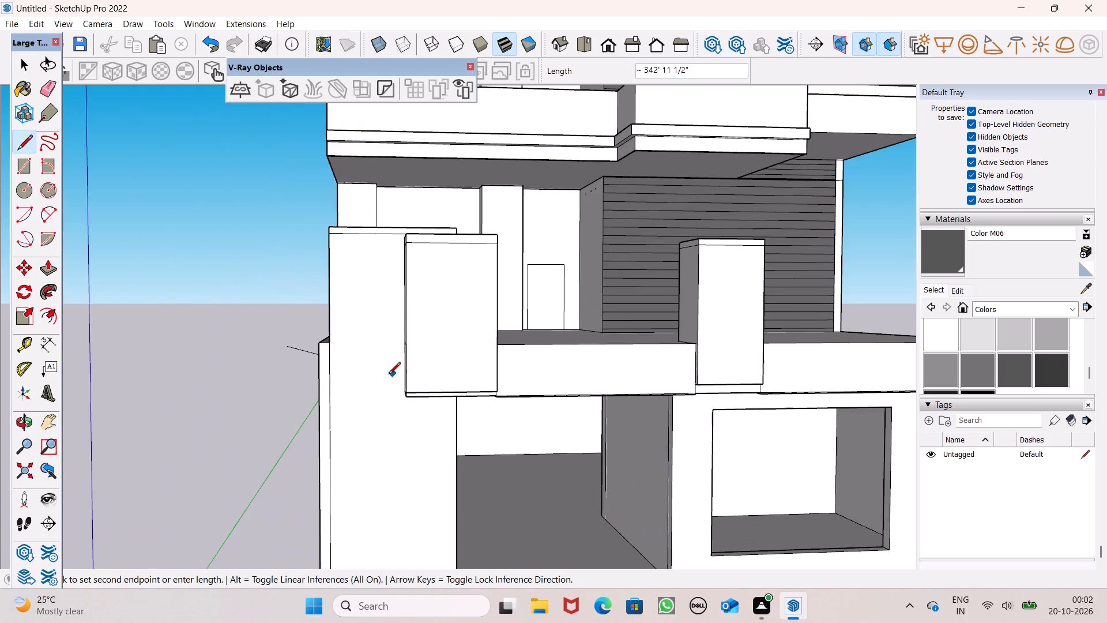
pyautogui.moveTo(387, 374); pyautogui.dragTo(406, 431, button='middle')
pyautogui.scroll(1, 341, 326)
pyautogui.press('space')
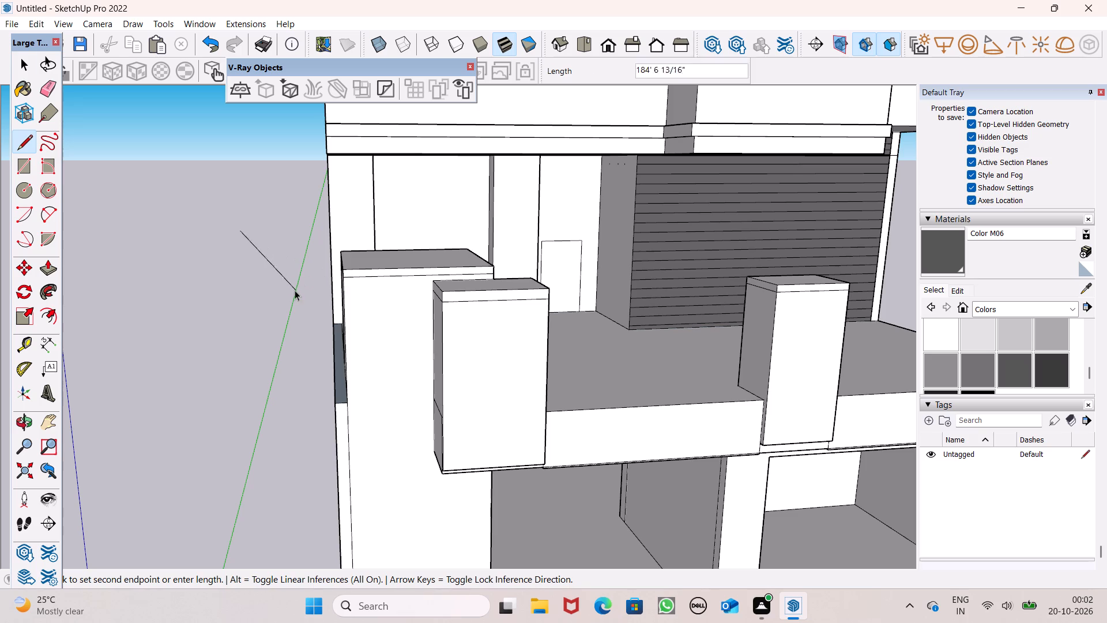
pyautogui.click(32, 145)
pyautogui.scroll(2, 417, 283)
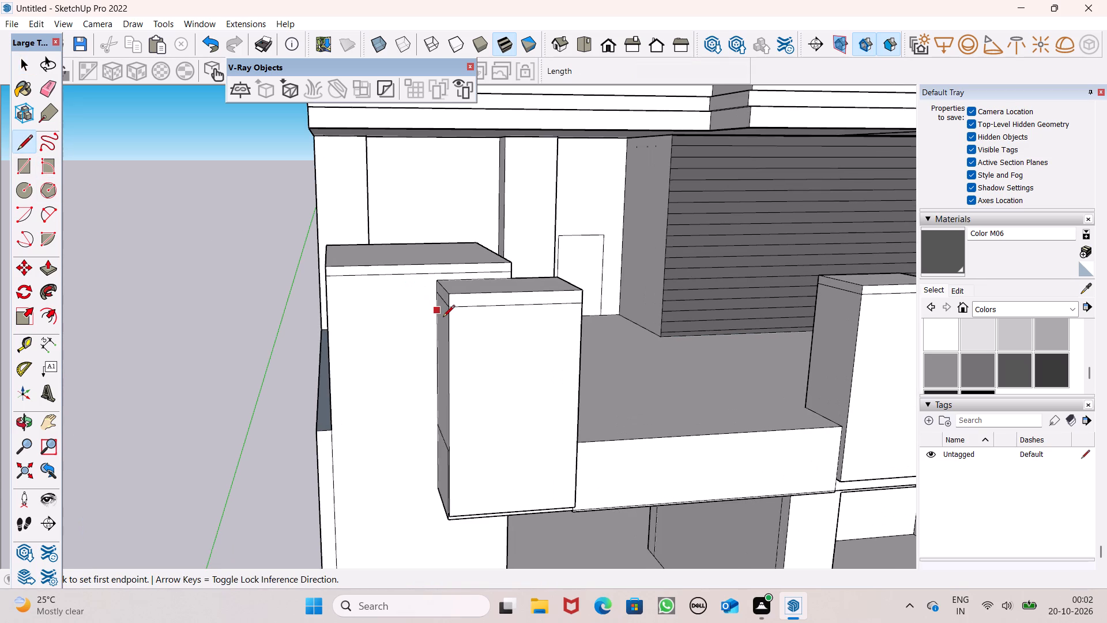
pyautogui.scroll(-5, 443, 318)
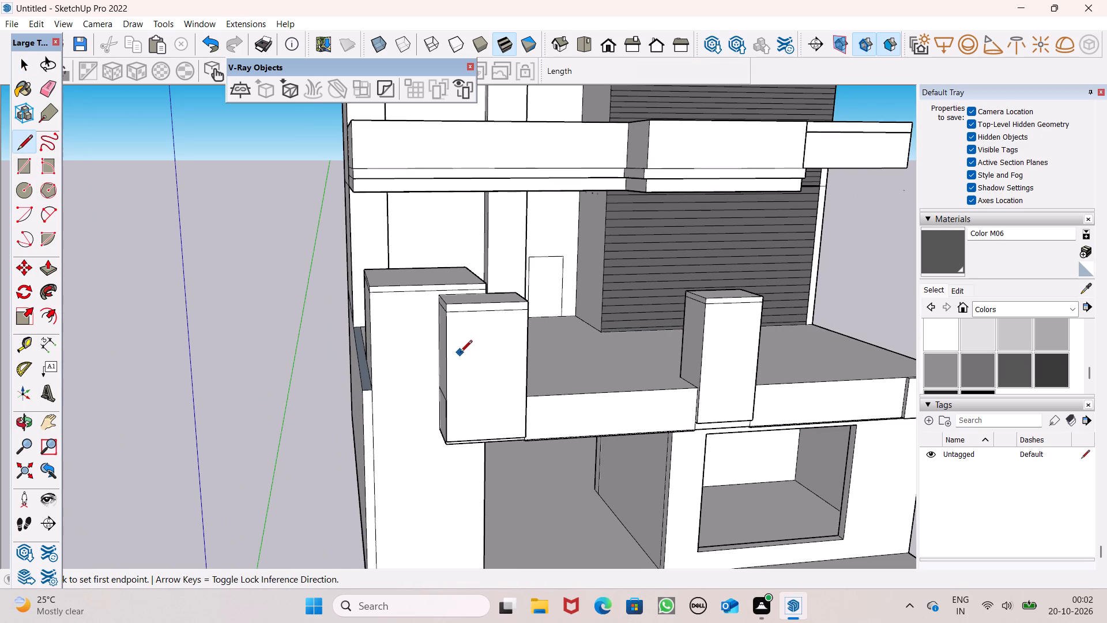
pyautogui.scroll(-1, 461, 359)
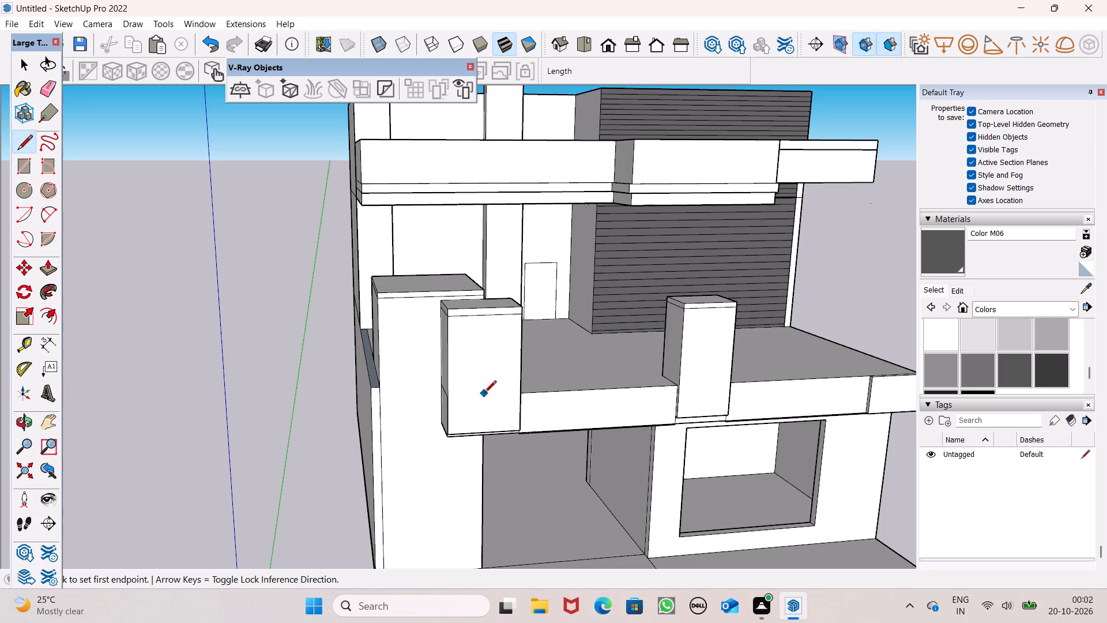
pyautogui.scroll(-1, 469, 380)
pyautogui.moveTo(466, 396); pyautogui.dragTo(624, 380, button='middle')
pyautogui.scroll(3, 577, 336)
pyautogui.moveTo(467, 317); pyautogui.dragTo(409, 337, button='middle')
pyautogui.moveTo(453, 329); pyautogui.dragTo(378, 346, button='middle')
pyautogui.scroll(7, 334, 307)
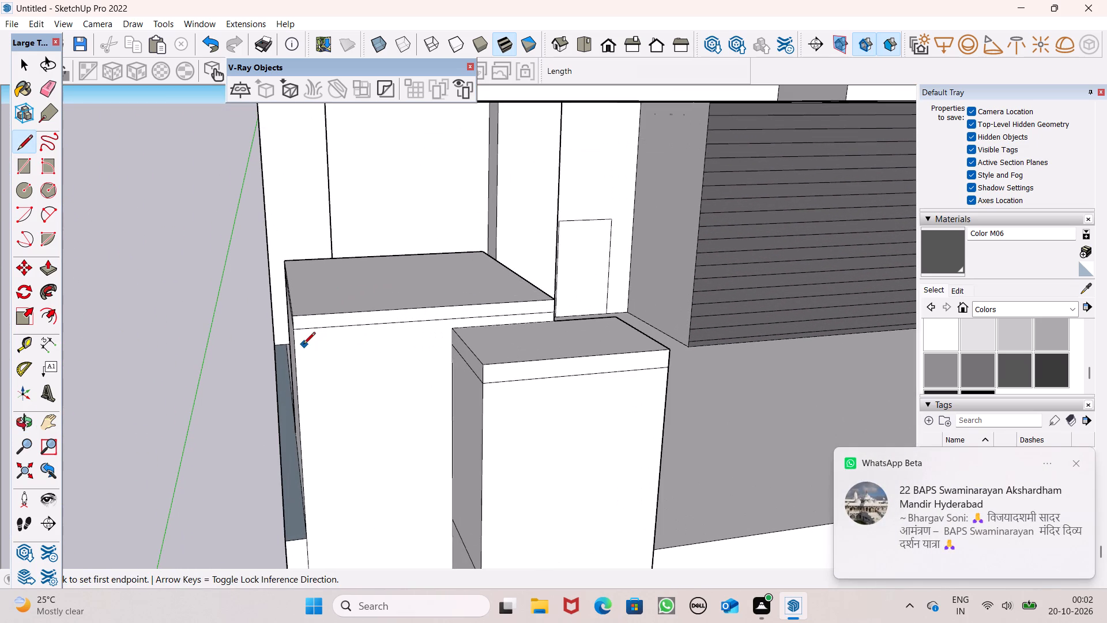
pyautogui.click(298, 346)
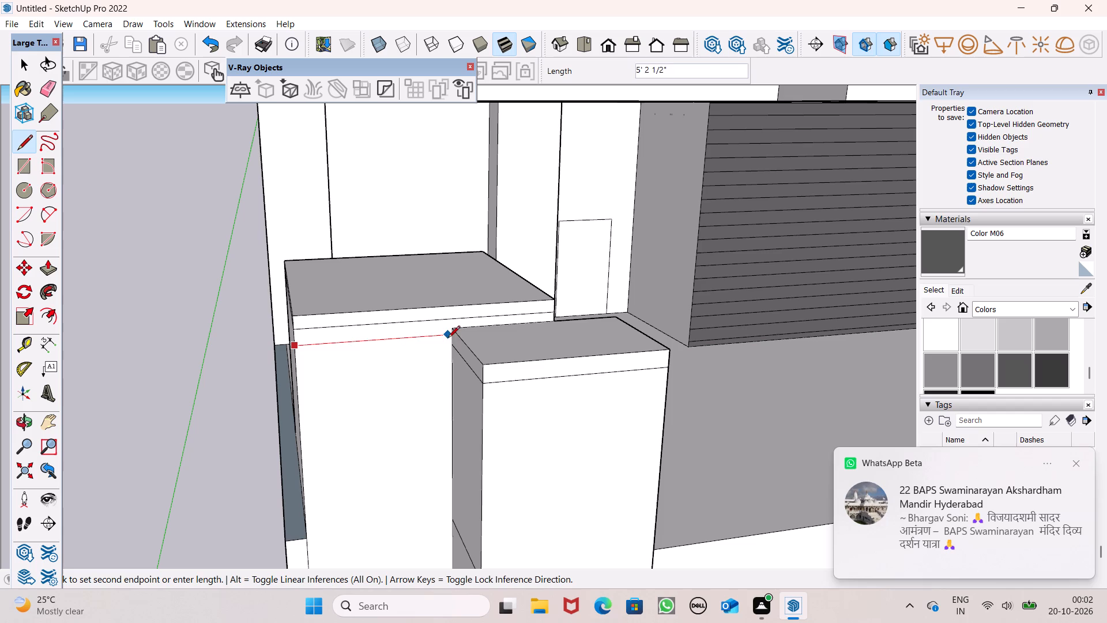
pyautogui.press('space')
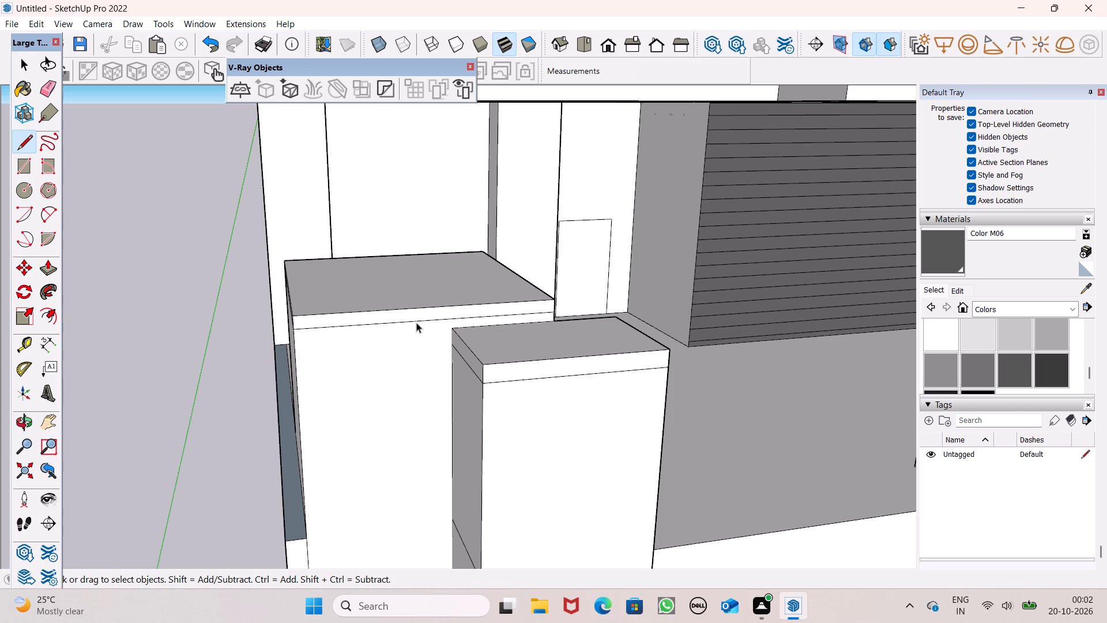
# Copy the line under the front column's top band about 5 3/16" down and repeat the copy 30 times (*30).
pyautogui.click(416, 320)
pyautogui.click(159, 296)
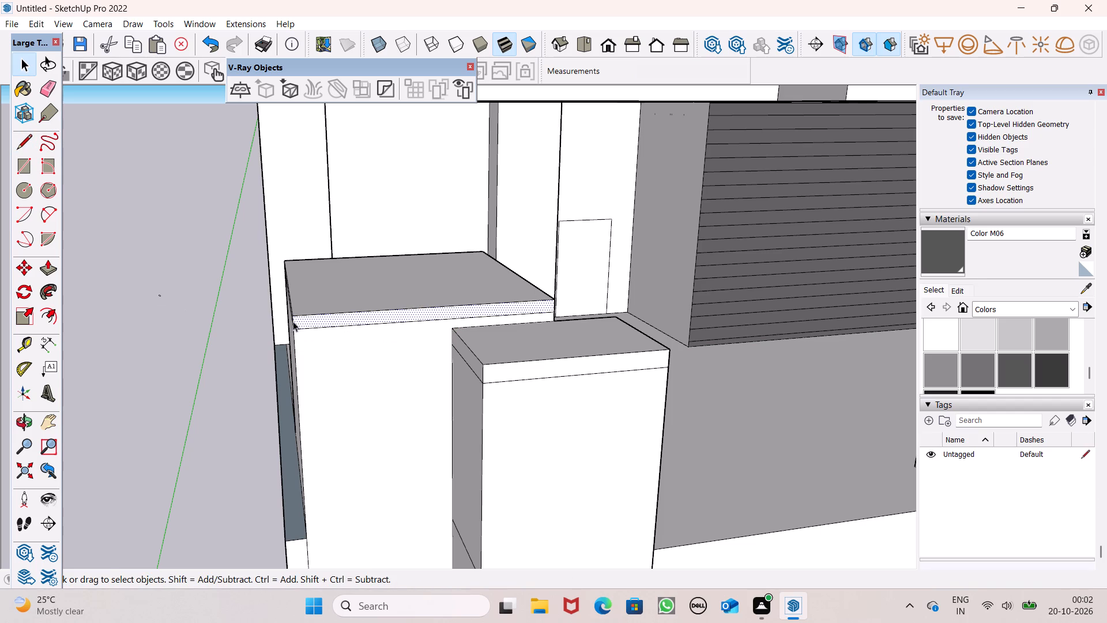
pyautogui.click(319, 325)
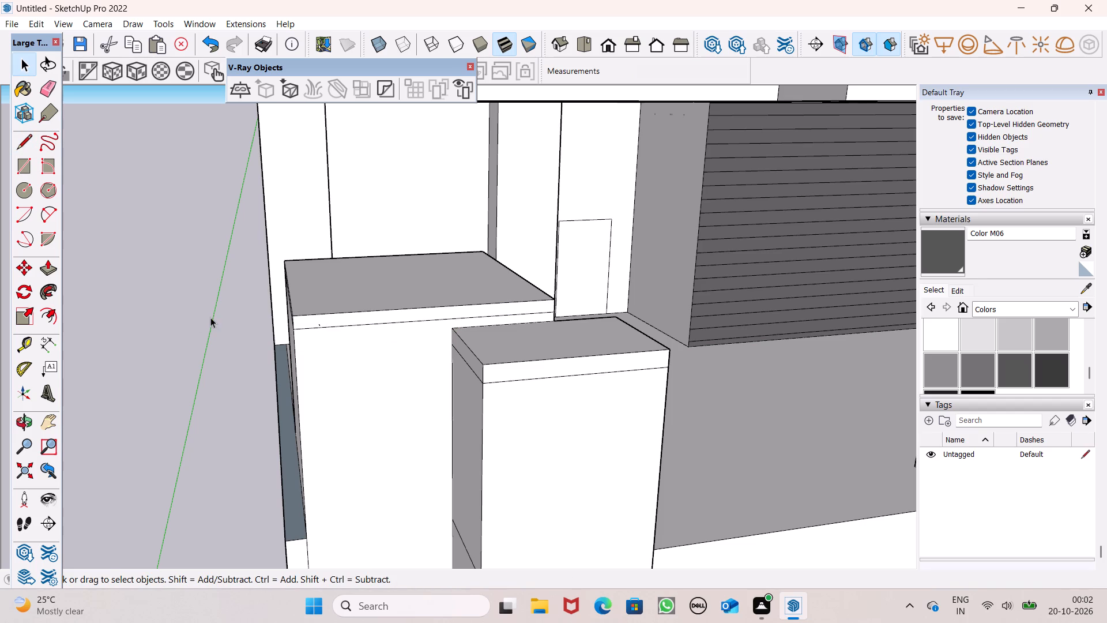
pyautogui.click(211, 317)
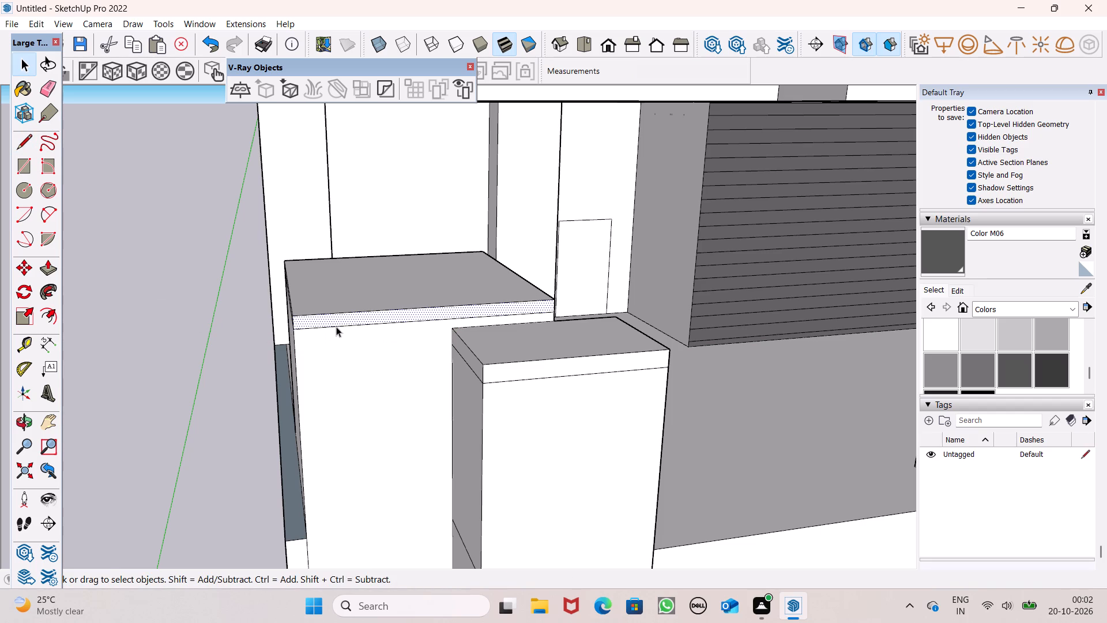
pyautogui.click(336, 326)
pyautogui.press('m')
pyautogui.press('Return')
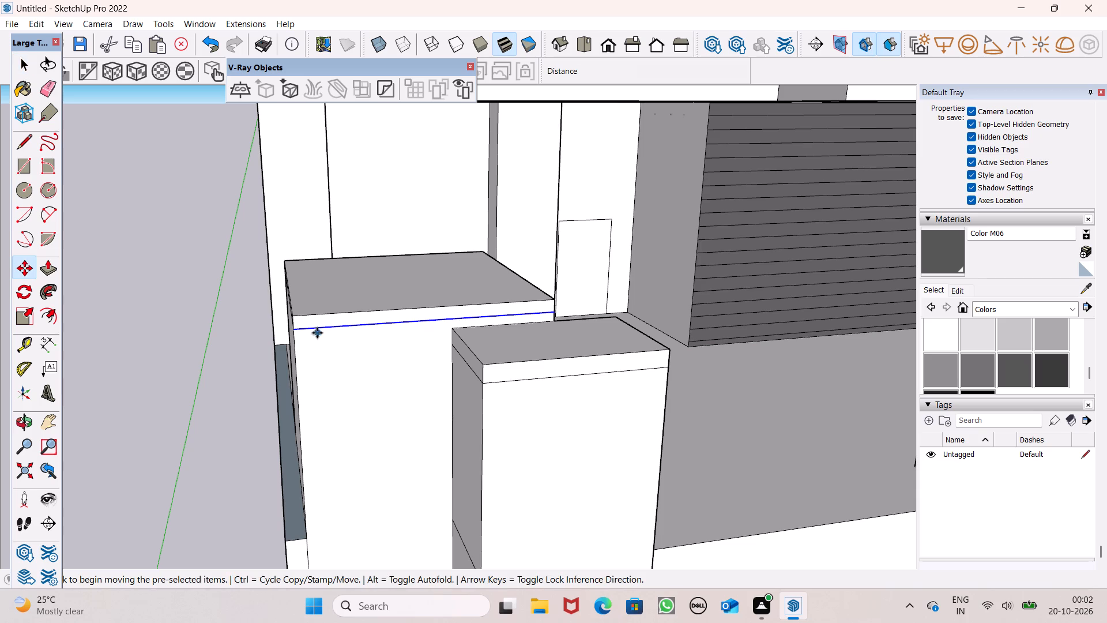
pyautogui.keyDown('ctrl'); pyautogui.moveTo(323, 331); pyautogui.dragTo(326, 337); pyautogui.keyUp('ctrl')
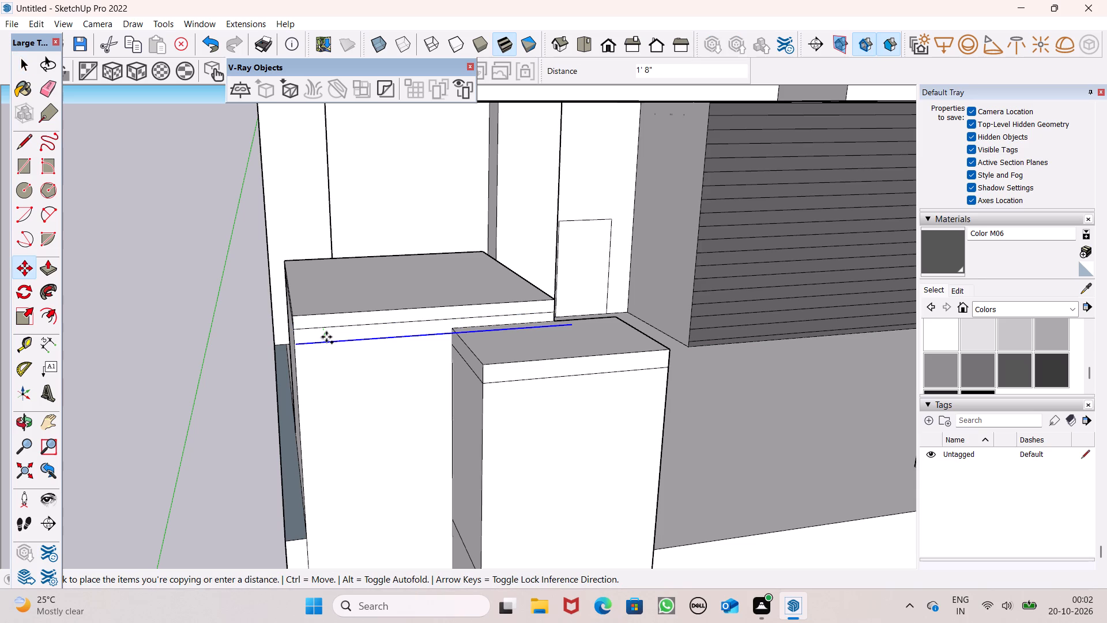
pyautogui.keyDown('ctrl'); pyautogui.moveTo(326, 337); pyautogui.dragTo(315, 337); pyautogui.keyUp('ctrl')
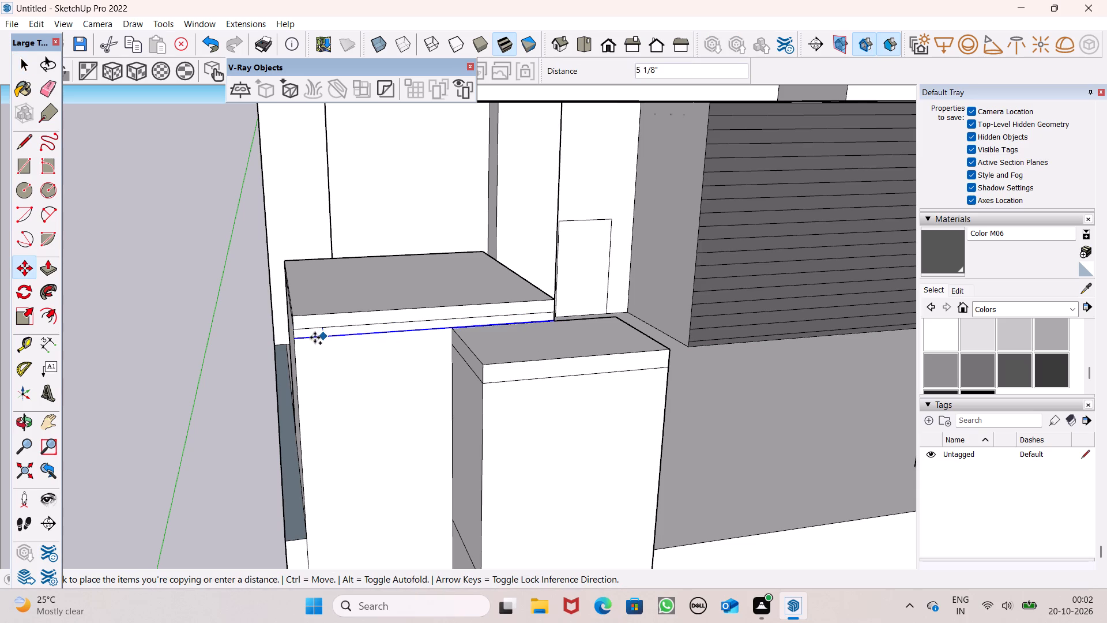
pyautogui.keyDown('ctrl'); pyautogui.moveTo(315, 337); pyautogui.dragTo(316, 340); pyautogui.keyUp('ctrl')
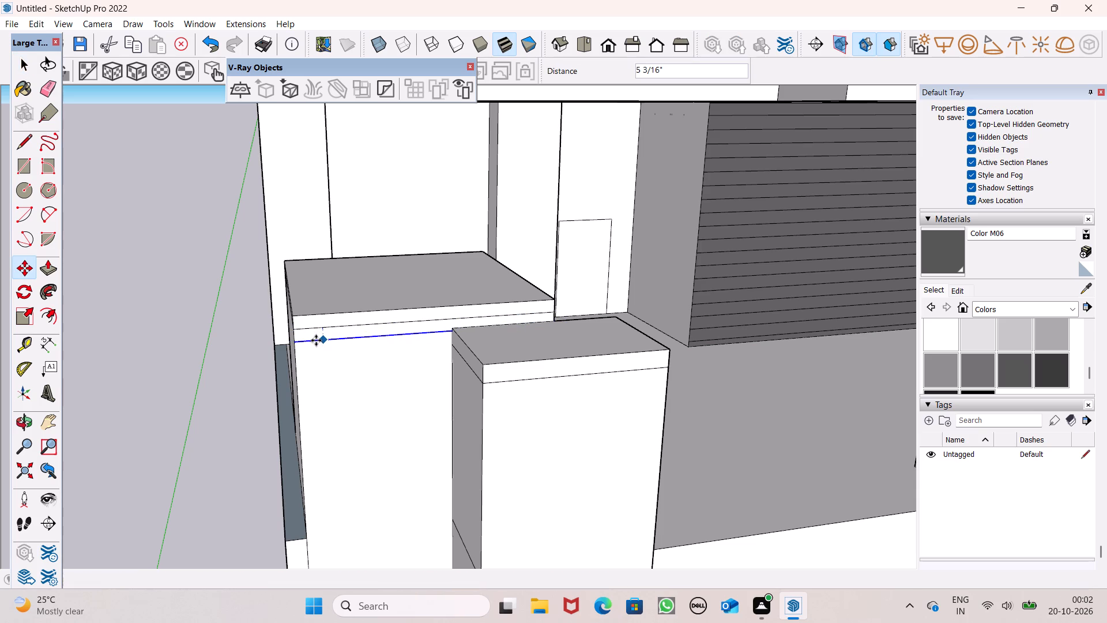
pyautogui.hotkey('shift', '*')
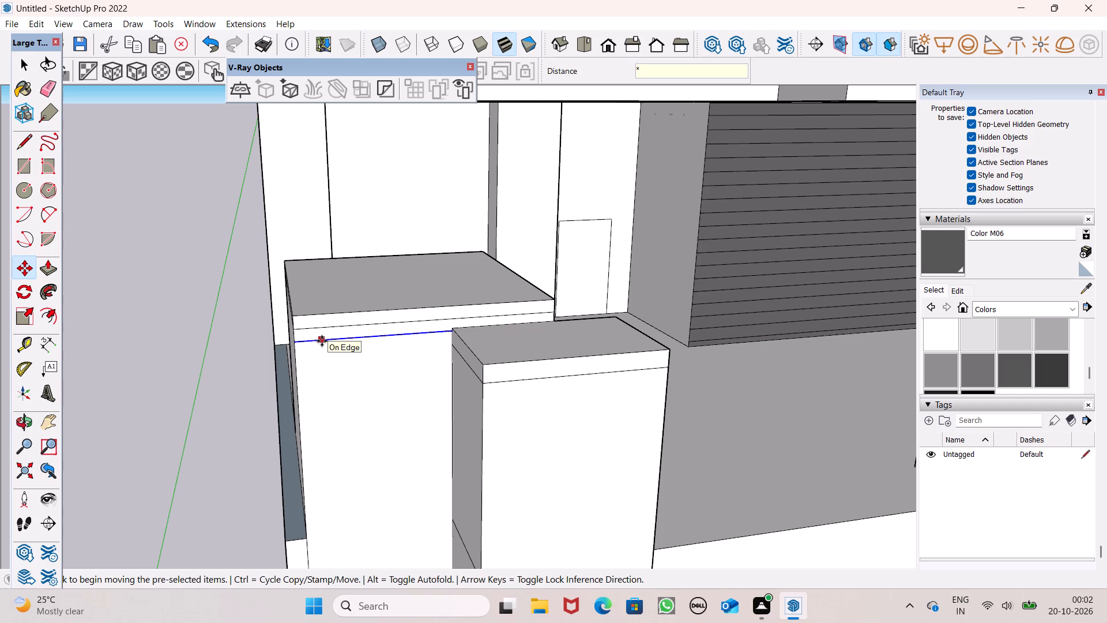
pyautogui.write('30')
pyautogui.press('Return')
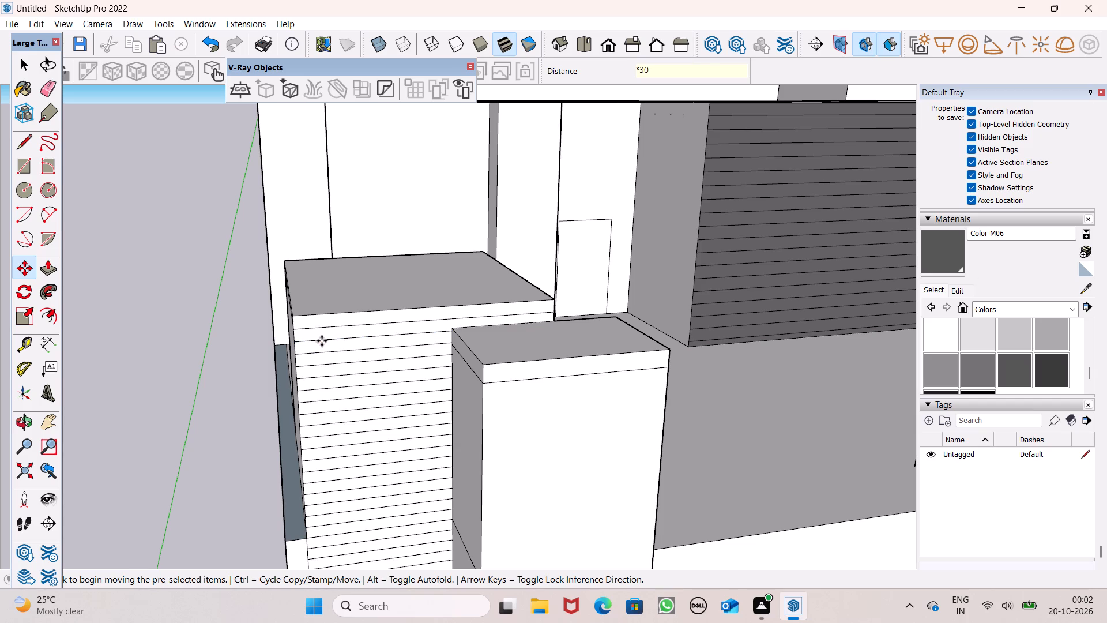
pyautogui.press('space')
# Copy the column's lowest groove line about 5 1/8" down and repeat it 30 times (*30) toward the ground.
pyautogui.scroll(-5, 169, 265)
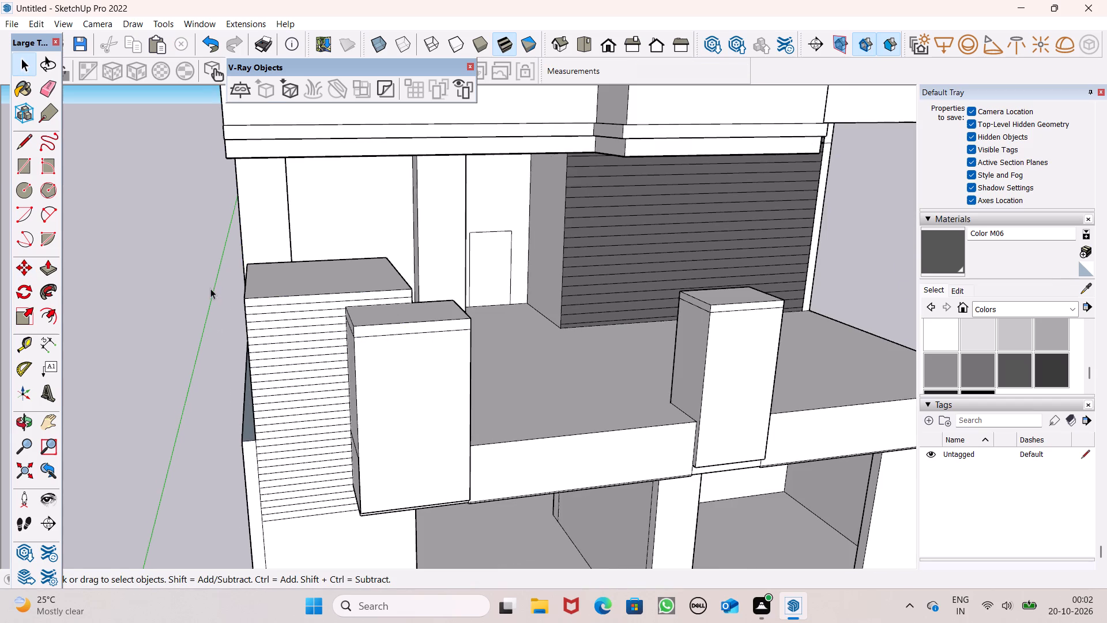
pyautogui.scroll(-3, 210, 288)
pyautogui.moveTo(240, 346); pyautogui.dragTo(272, 243, button='middle')
pyautogui.scroll(9, 310, 379)
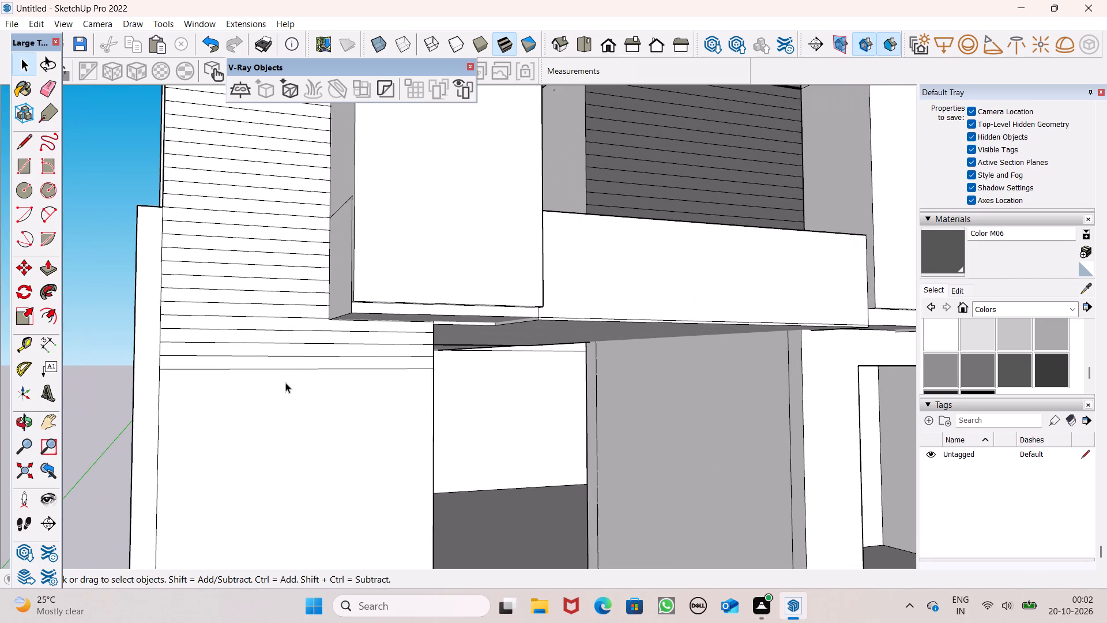
pyautogui.click(280, 369)
pyautogui.scroll(-3, 277, 355)
pyautogui.press('m')
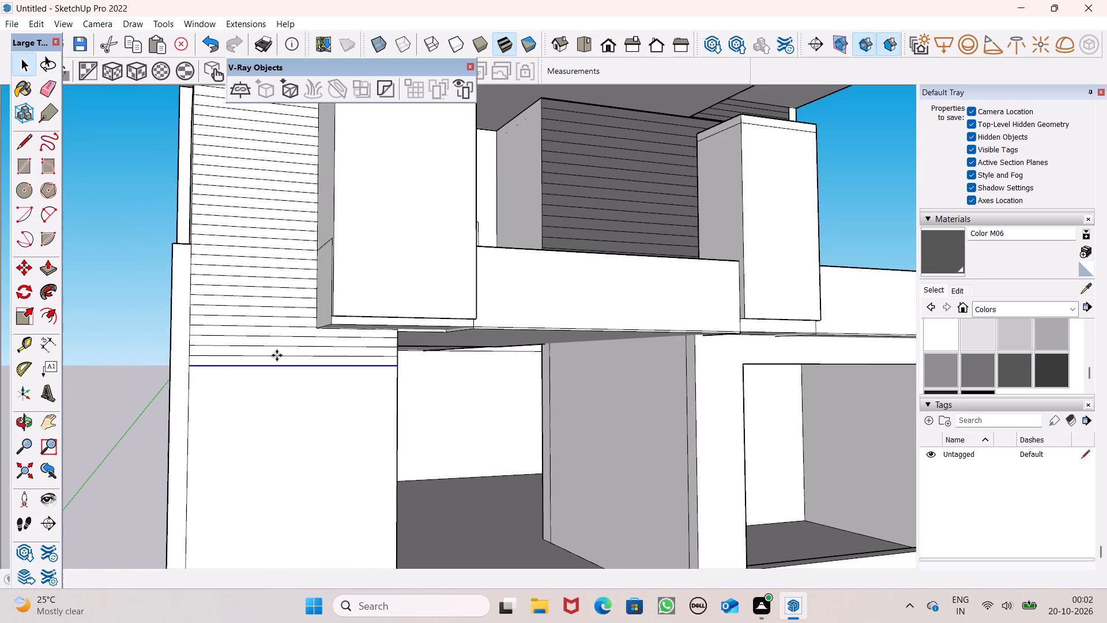
pyautogui.press('Return')
pyautogui.keyDown('ctrl'); pyautogui.moveTo(268, 368); pyautogui.dragTo(266, 378); pyautogui.keyUp('ctrl')
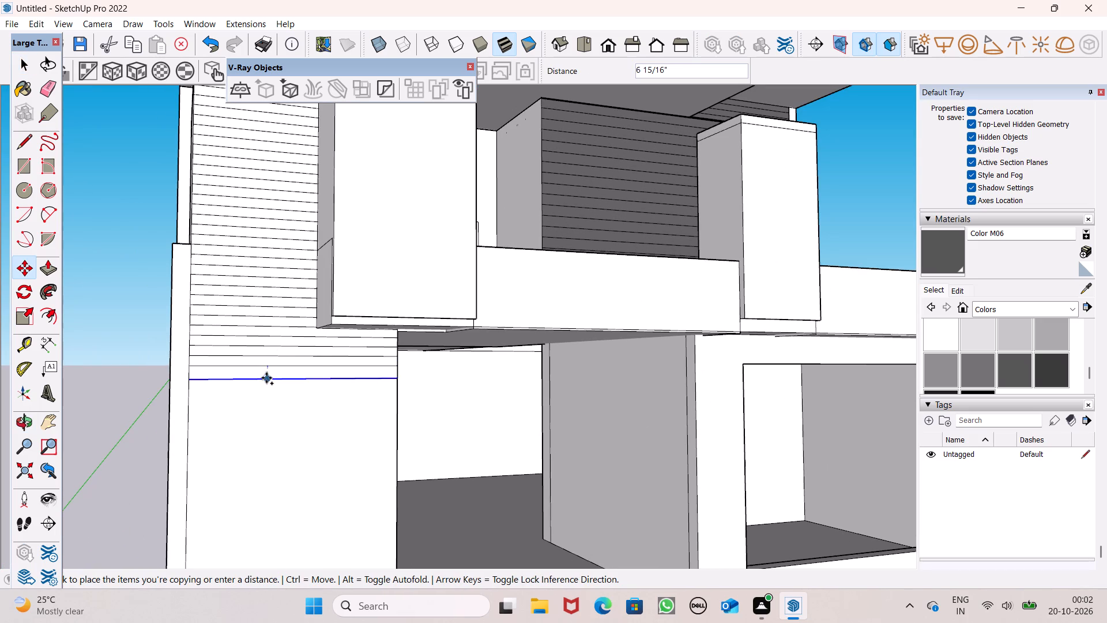
pyautogui.keyDown('ctrl'); pyautogui.moveTo(266, 378); pyautogui.dragTo(265, 376); pyautogui.keyUp('ctrl')
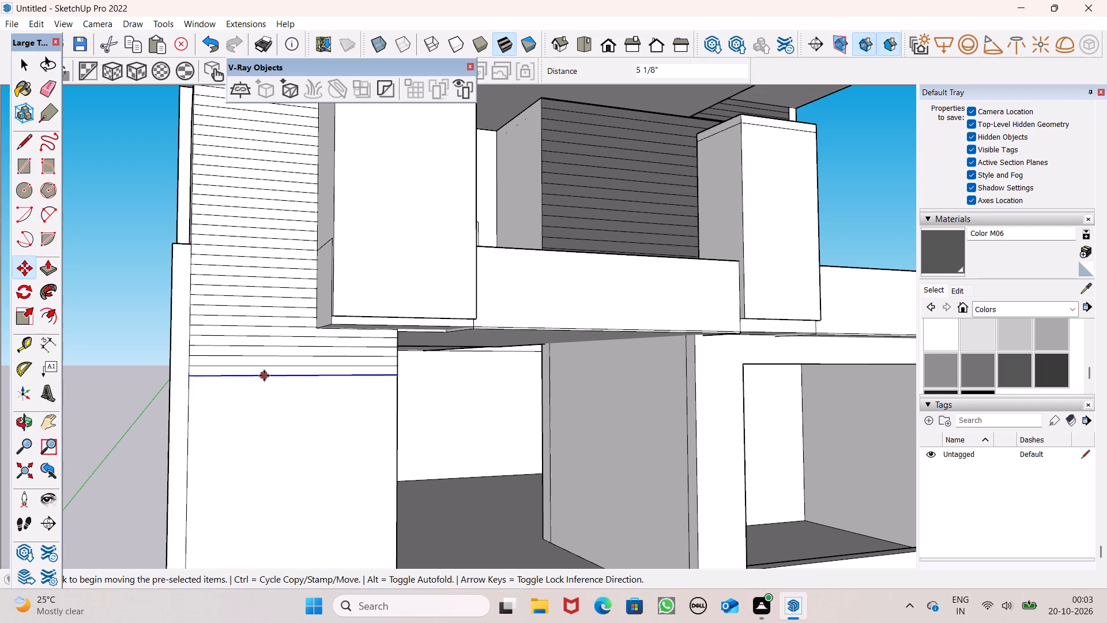
pyautogui.hotkey('shift', '*')
pyautogui.write('30')
pyautogui.press('Return')
pyautogui.press('\\')
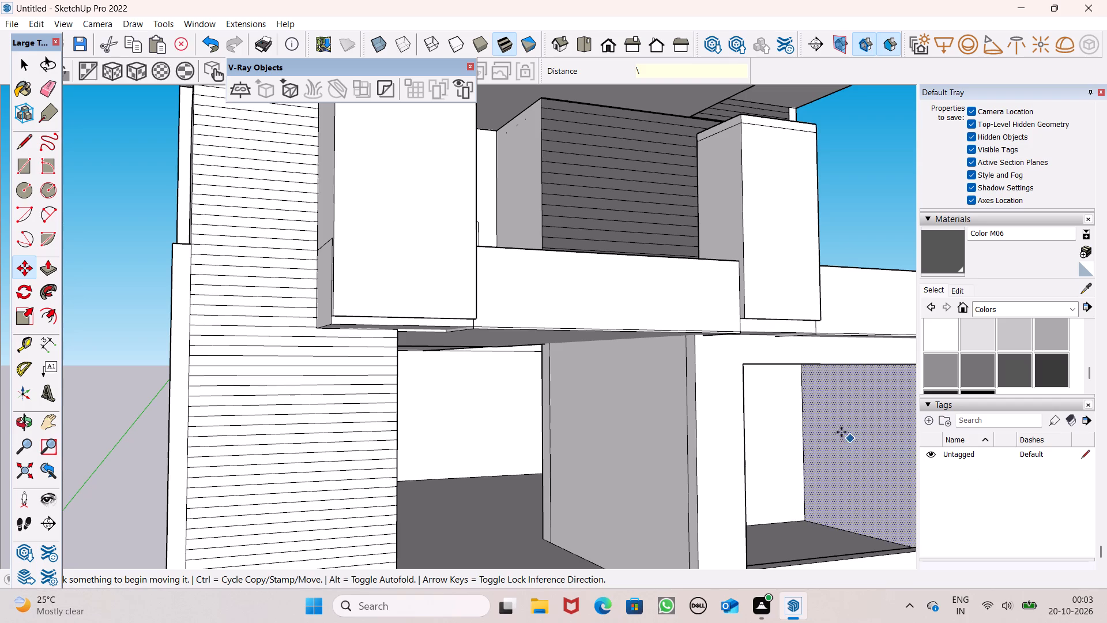
pyautogui.scroll(-4, 420, 256)
pyautogui.scroll(-4, 475, 232)
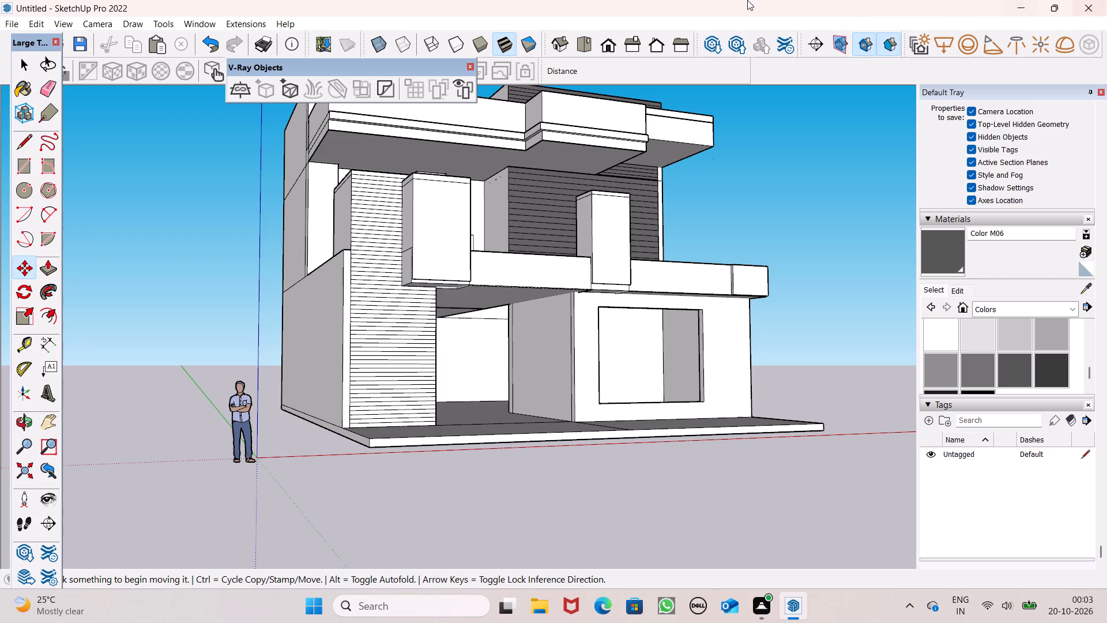
# Paint the upper strips of the lined front column with Color M06, leaving its top band white.
pyautogui.click(940, 265)
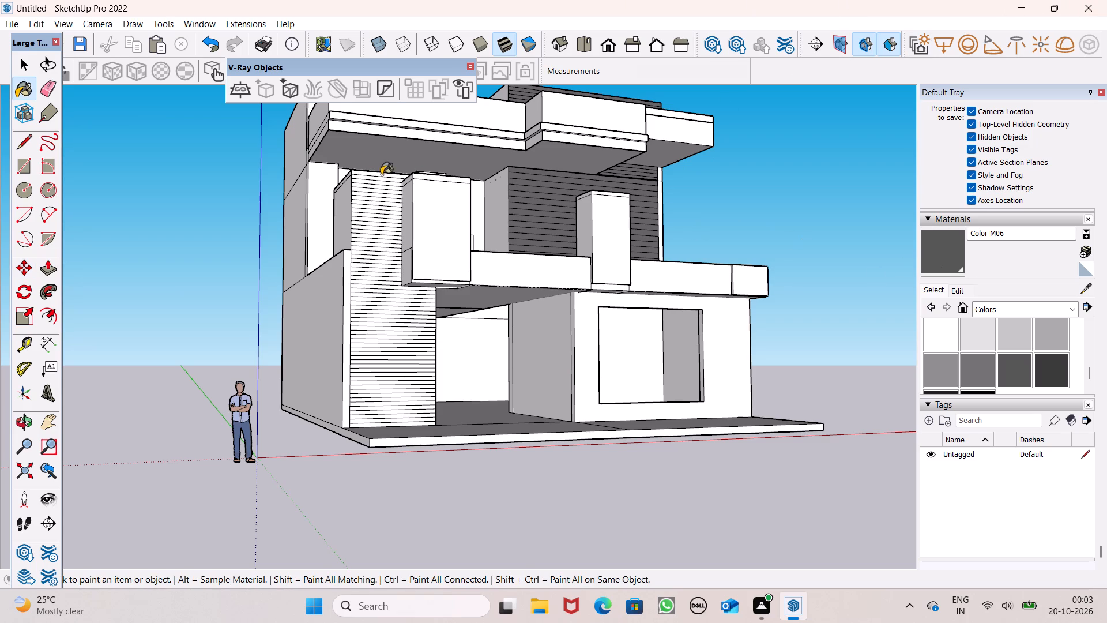
pyautogui.scroll(5, 371, 196)
pyautogui.moveTo(376, 199); pyautogui.dragTo(405, 245, button='middle')
pyautogui.scroll(5, 403, 245)
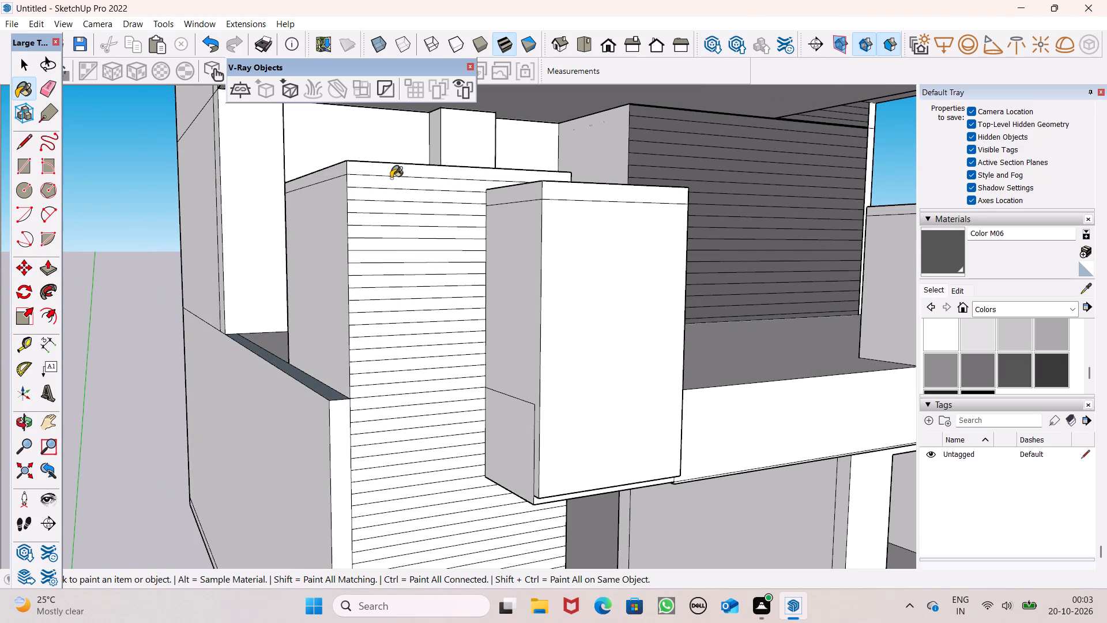
pyautogui.click(393, 172)
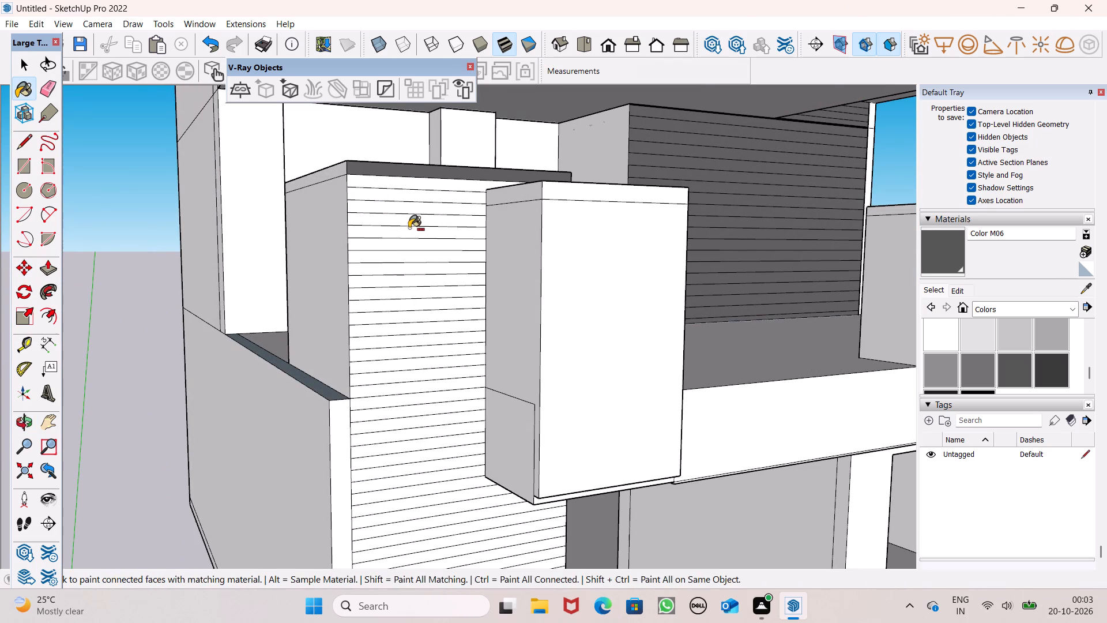
pyautogui.press('ctrl+super+z')
pyautogui.click(398, 187)
pyautogui.click(398, 199)
pyautogui.moveTo(398, 201); pyautogui.dragTo(400, 207)
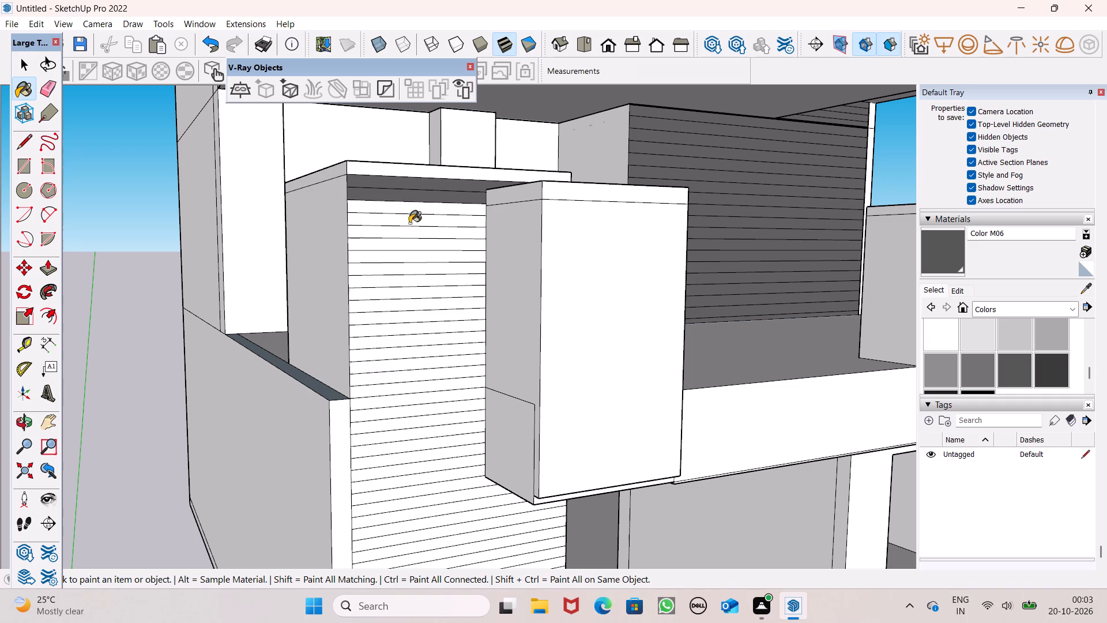
pyautogui.click(410, 224)
pyautogui.moveTo(415, 254); pyautogui.dragTo(416, 264)
pyautogui.click(416, 264)
pyautogui.doubleClick(420, 226)
pyautogui.click(421, 239)
pyautogui.click(421, 246)
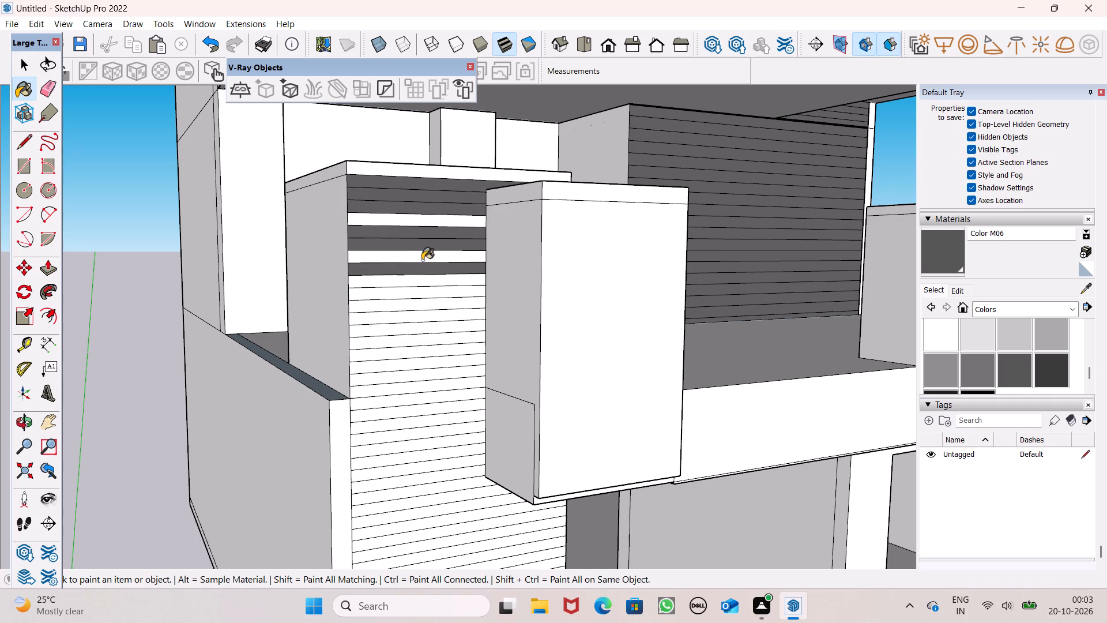
pyautogui.click(422, 260)
pyautogui.click(420, 221)
pyautogui.moveTo(420, 252); pyautogui.dragTo(420, 263)
# Continue Color M06 down the next strips of the front column, filling in the skipped ones.
pyautogui.moveTo(420, 283); pyautogui.dragTo(420, 317)
pyautogui.click(420, 314)
pyautogui.click(419, 292)
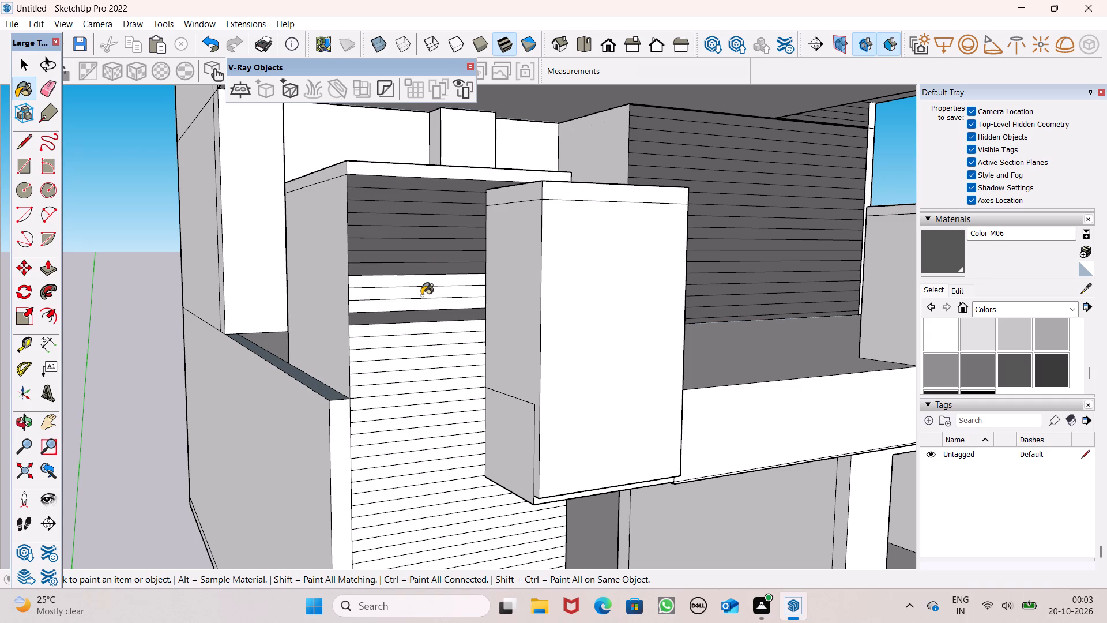
pyautogui.click(421, 281)
pyautogui.moveTo(423, 282); pyautogui.dragTo(424, 288)
pyautogui.click(424, 295)
pyautogui.click(424, 304)
pyautogui.moveTo(428, 324); pyautogui.dragTo(429, 329)
pyautogui.click(429, 329)
# Paint the front column's middle strips with Color M06 down to the top level of the low side wall.
pyautogui.moveTo(429, 343); pyautogui.dragTo(434, 377)
pyautogui.click(434, 371)
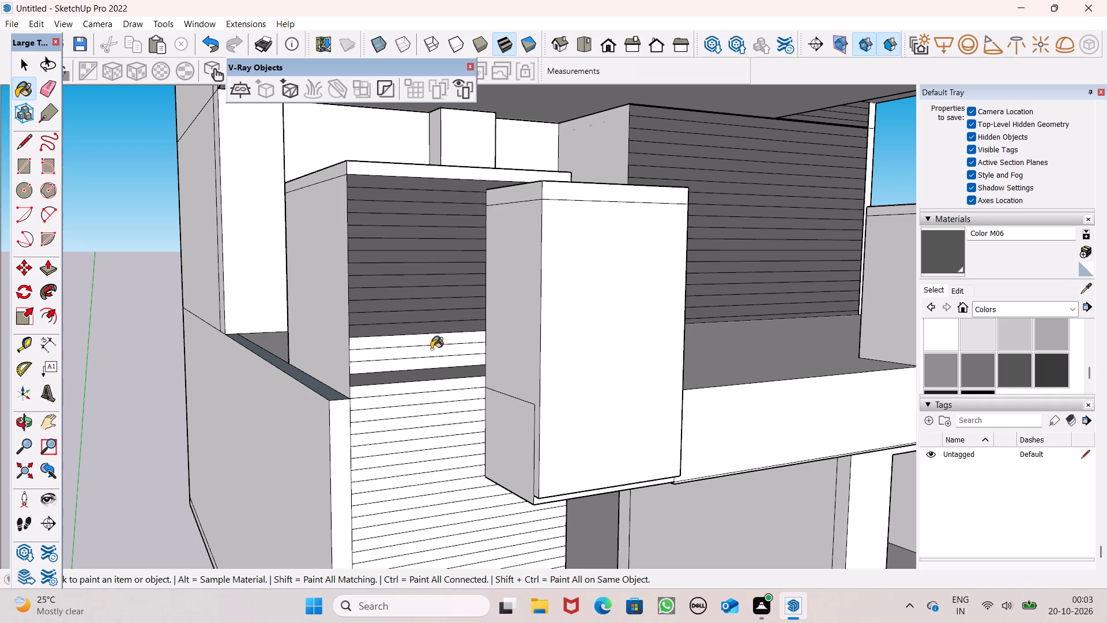
pyautogui.click(431, 349)
pyautogui.moveTo(432, 337); pyautogui.dragTo(434, 345)
pyautogui.doubleClick(434, 345)
pyautogui.click(434, 335)
pyautogui.click(434, 341)
pyautogui.click(436, 349)
pyautogui.moveTo(436, 362); pyautogui.dragTo(436, 370)
pyautogui.doubleClick(436, 370)
pyautogui.click(441, 356)
pyautogui.click(442, 371)
pyautogui.click(442, 376)
pyautogui.click(441, 380)
pyautogui.click(441, 388)
pyautogui.click(446, 397)
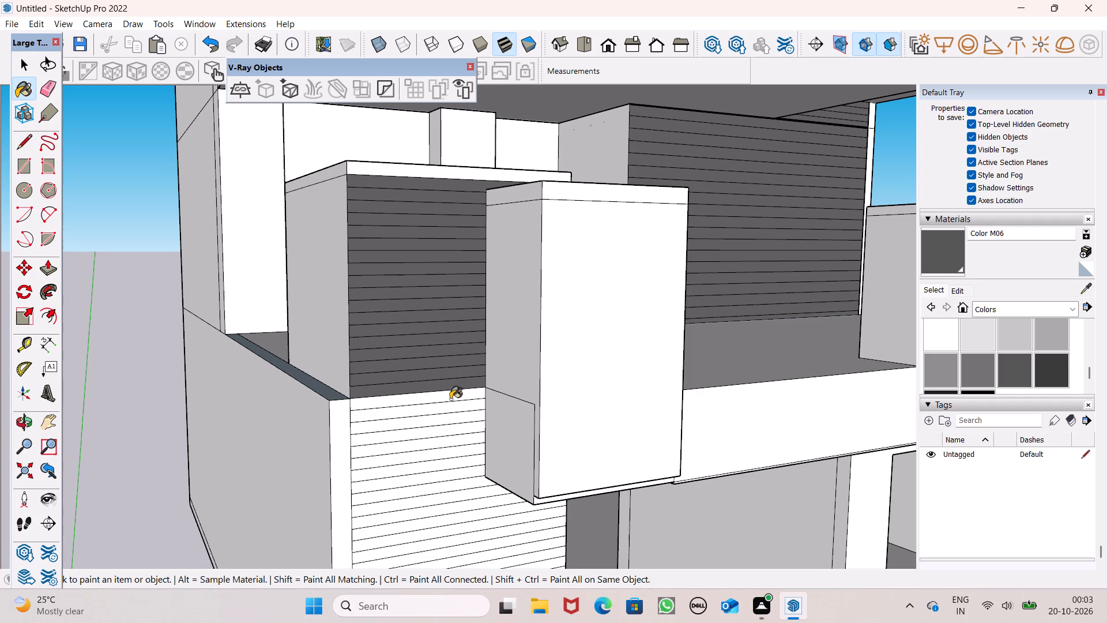
# Paint the column strips just below the side wall's top, beside the projecting box, with Color M06.
pyautogui.click(450, 399)
pyautogui.moveTo(450, 400); pyautogui.dragTo(450, 434)
pyautogui.click(442, 410)
pyautogui.moveTo(444, 407); pyautogui.dragTo(446, 424)
pyautogui.click(441, 397)
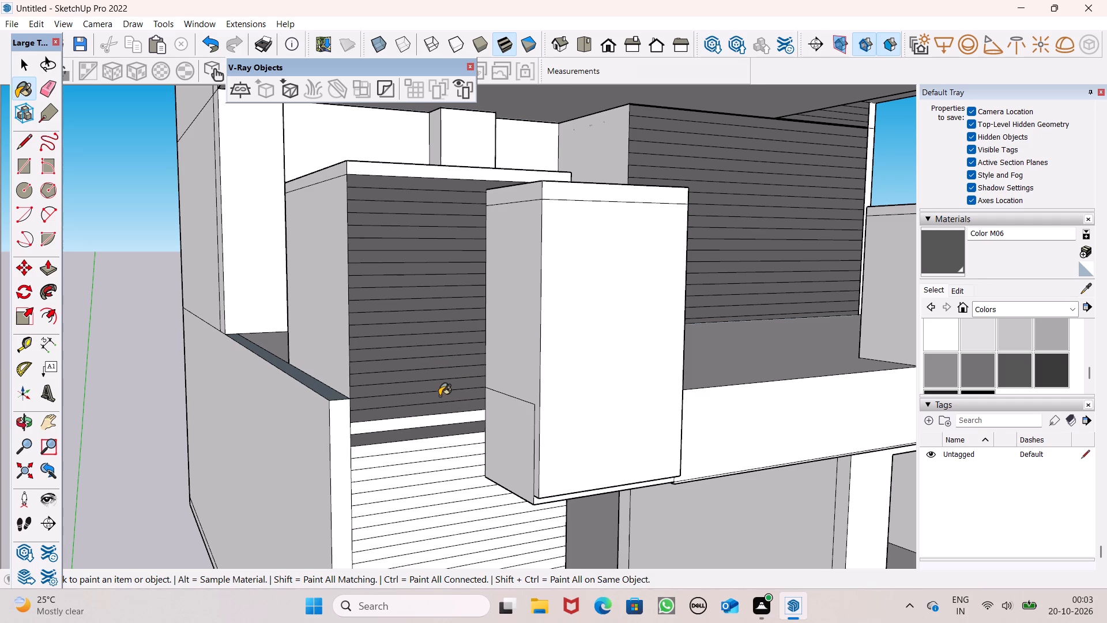
pyautogui.scroll(-1, 435, 419)
pyautogui.click(412, 424)
# Paint the remaining column strips beside the projecting box, and a few spaced strips below it, with Color M06.
pyautogui.scroll(-4, 406, 404)
pyautogui.moveTo(468, 518); pyautogui.dragTo(388, 414, button='middle')
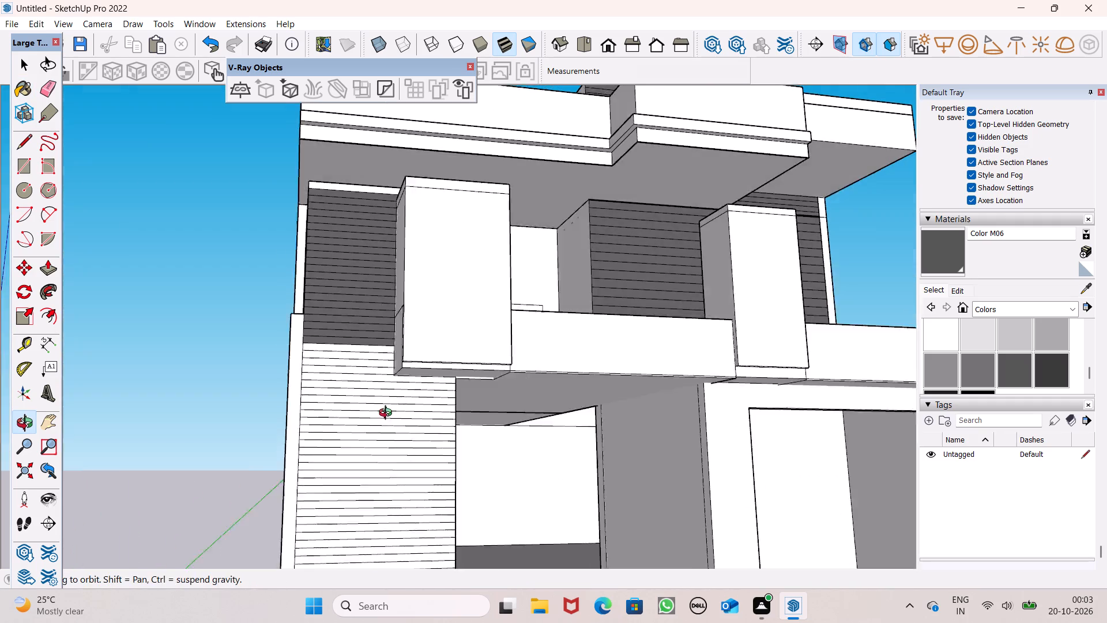
pyautogui.moveTo(388, 414); pyautogui.dragTo(380, 396, button='middle')
pyautogui.click(336, 322)
pyautogui.moveTo(336, 322); pyautogui.dragTo(329, 337)
pyautogui.doubleClick(325, 342)
pyautogui.click(323, 350)
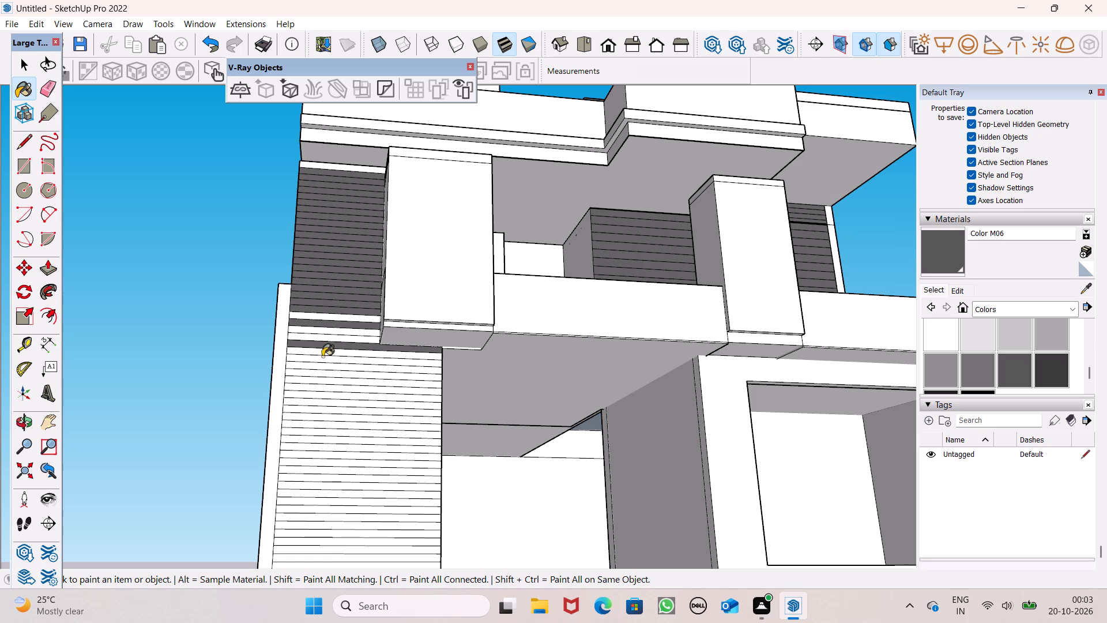
pyautogui.moveTo(323, 370); pyautogui.dragTo(328, 391)
pyautogui.moveTo(318, 399); pyautogui.dragTo(318, 406)
pyautogui.click(327, 418)
pyautogui.click(334, 419)
pyautogui.moveTo(343, 423); pyautogui.dragTo(356, 433)
pyautogui.moveTo(357, 430); pyautogui.dragTo(362, 427)
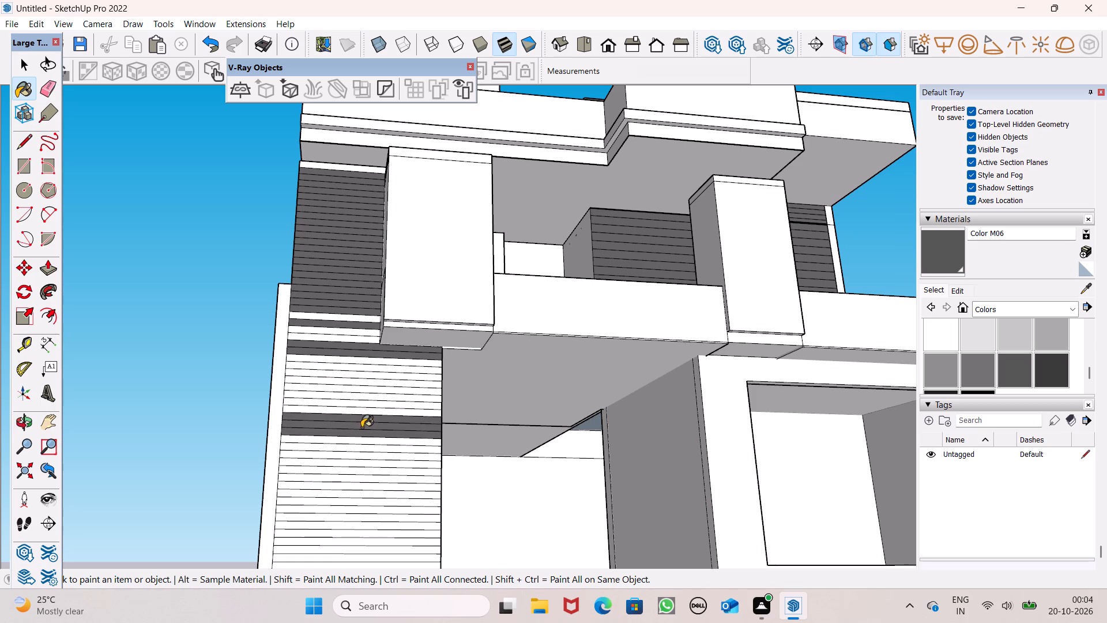
pyautogui.moveTo(362, 427); pyautogui.dragTo(364, 425)
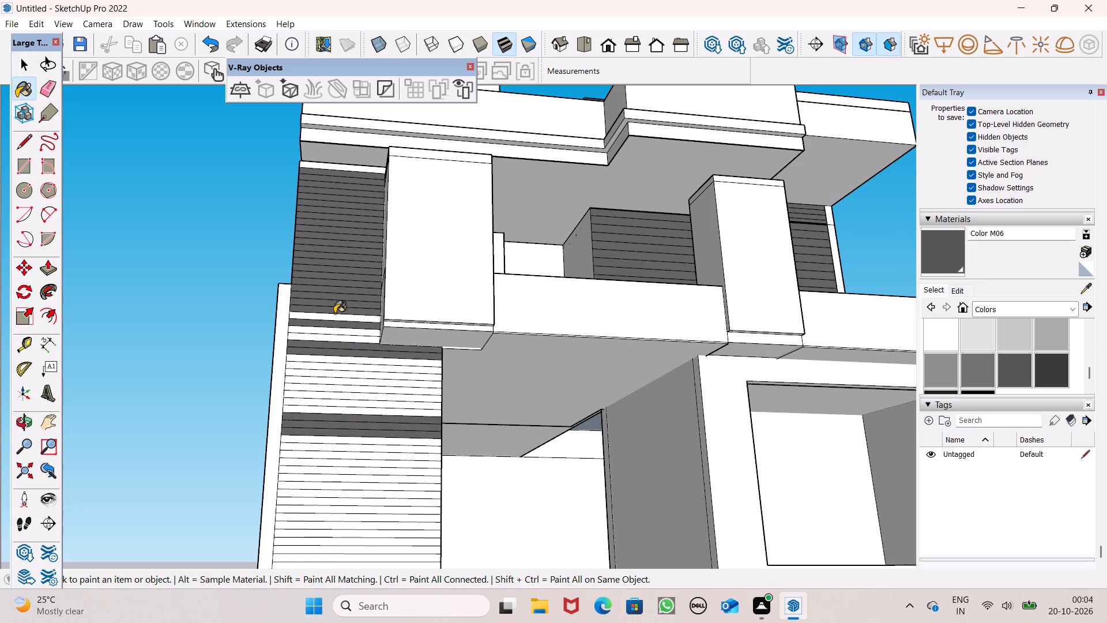
pyautogui.click(334, 314)
pyautogui.click(322, 336)
pyautogui.click(323, 331)
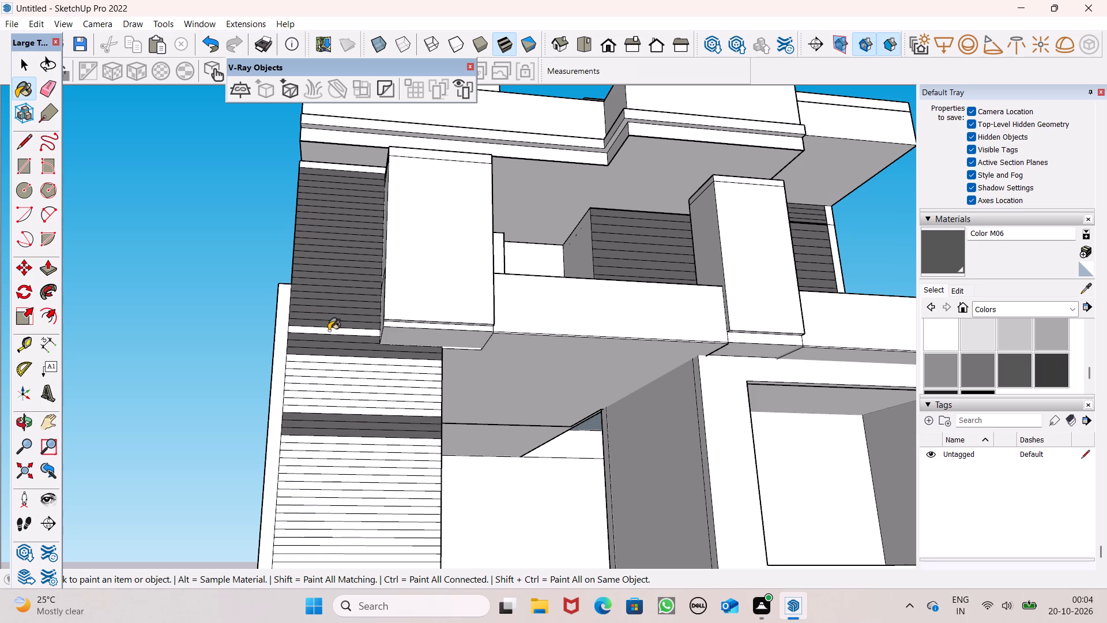
# Fill in the skipped white strips on the front column just below the projecting box with Color M06.
pyautogui.scroll(6, 349, 372)
pyautogui.click(360, 354)
pyautogui.moveTo(360, 365); pyautogui.dragTo(360, 373)
pyautogui.doubleClick(358, 378)
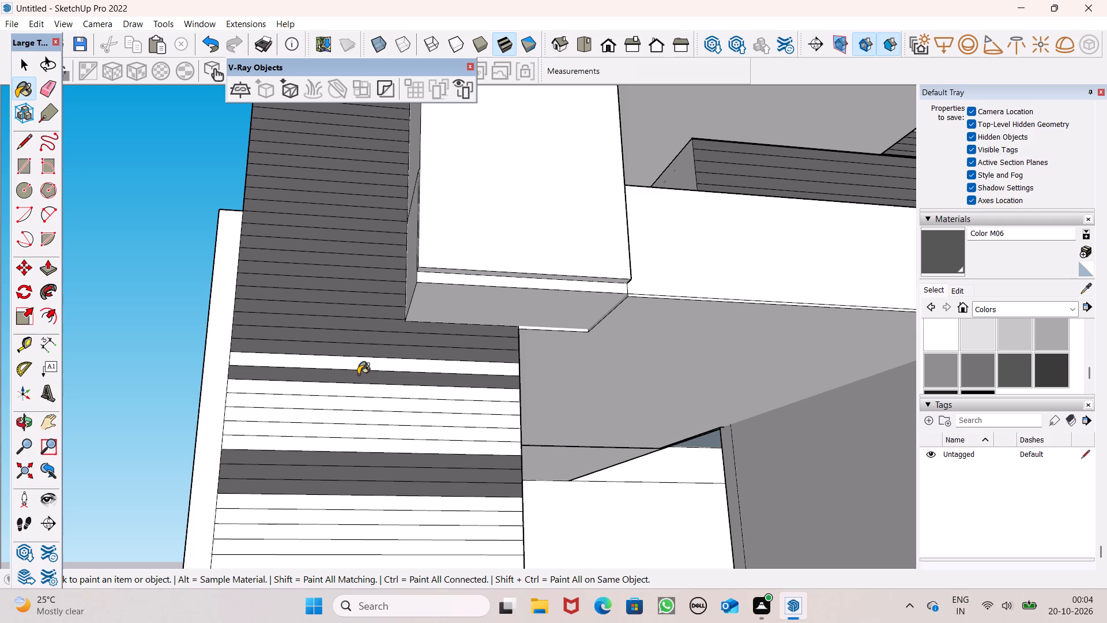
pyautogui.click(360, 369)
pyautogui.click(360, 381)
pyautogui.click(360, 393)
pyautogui.click(360, 403)
pyautogui.moveTo(364, 423); pyautogui.dragTo(365, 430)
pyautogui.moveTo(365, 436); pyautogui.dragTo(365, 442)
pyautogui.click(365, 444)
pyautogui.click(369, 415)
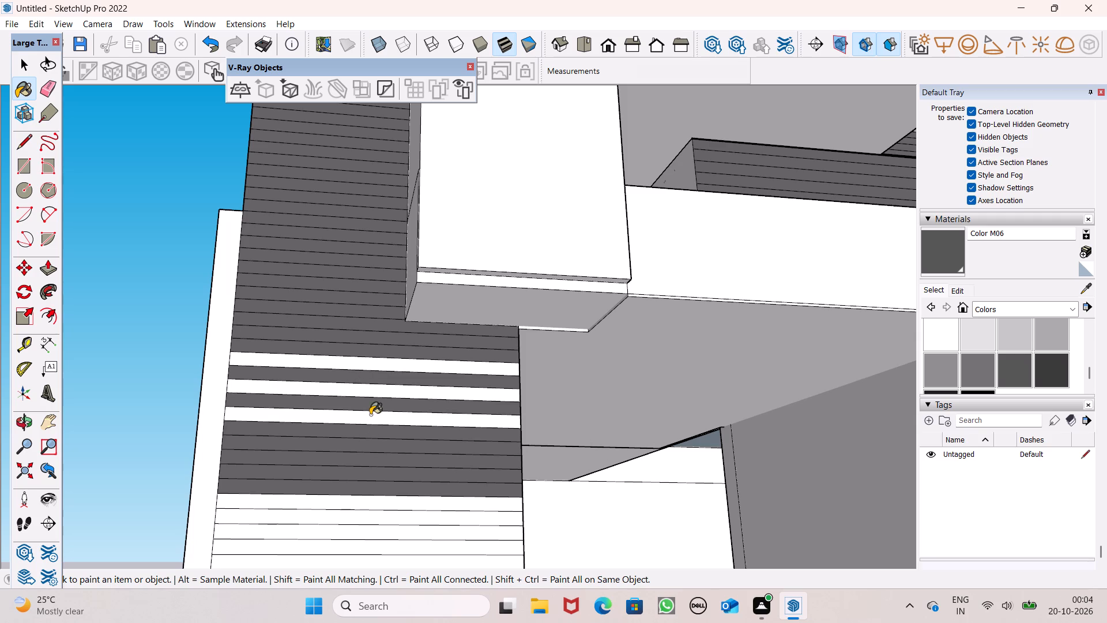
pyautogui.click(376, 379)
pyautogui.click(381, 361)
pyautogui.click(382, 386)
# Continue Color M06 onto several strips further down the front column, leaving gaps between them.
pyautogui.scroll(-7, 380, 374)
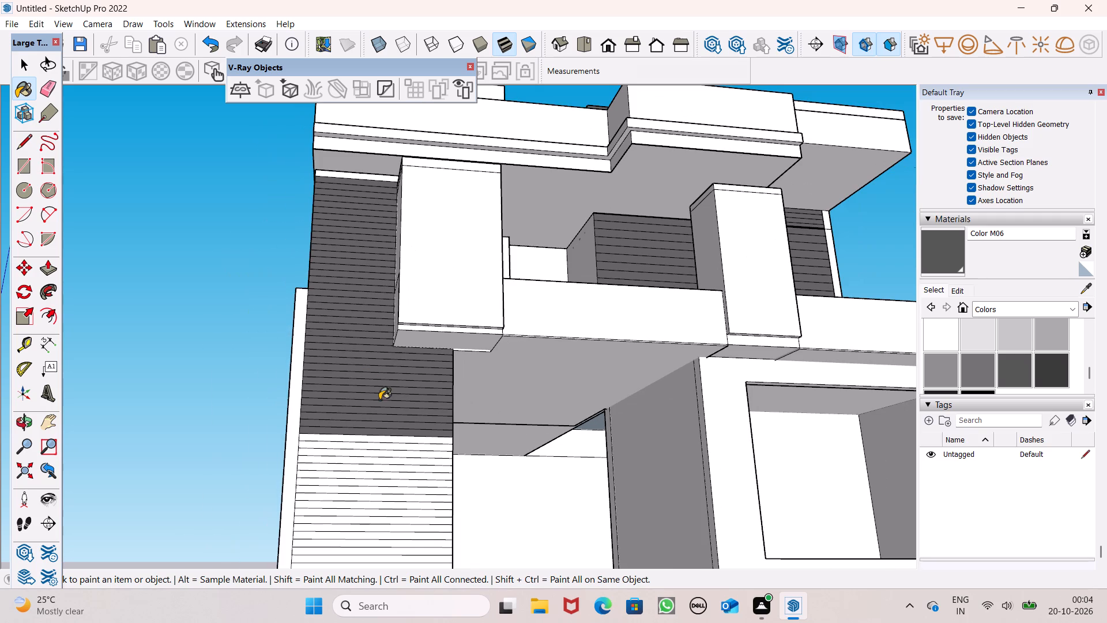
pyautogui.click(383, 434)
pyautogui.moveTo(383, 452); pyautogui.dragTo(383, 459)
pyautogui.moveTo(385, 481); pyautogui.dragTo(385, 494)
pyautogui.moveTo(385, 499); pyautogui.dragTo(386, 509)
pyautogui.click(384, 508)
pyautogui.click(385, 497)
pyautogui.moveTo(385, 463); pyautogui.dragTo(386, 469)
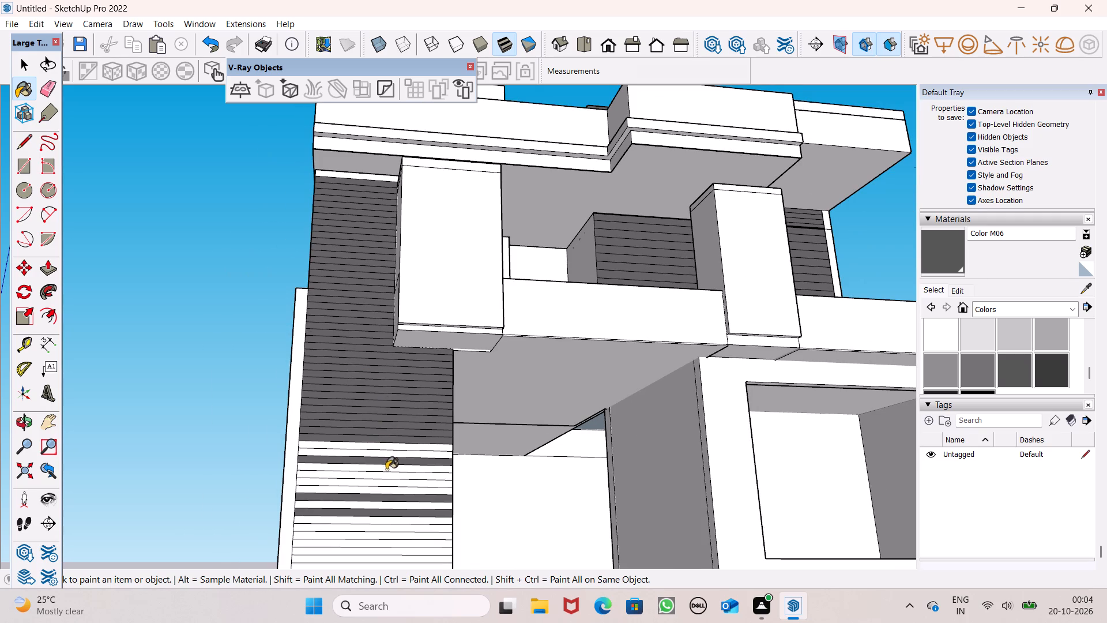
pyautogui.click(386, 468)
# Fill in the skipped strips in the front column's lower part with Color M06 for a continuous dark surface.
pyautogui.moveTo(397, 438); pyautogui.dragTo(398, 448)
pyautogui.click(397, 448)
pyautogui.click(397, 453)
pyautogui.click(397, 461)
pyautogui.moveTo(394, 472); pyautogui.dragTo(391, 482)
pyautogui.click(390, 483)
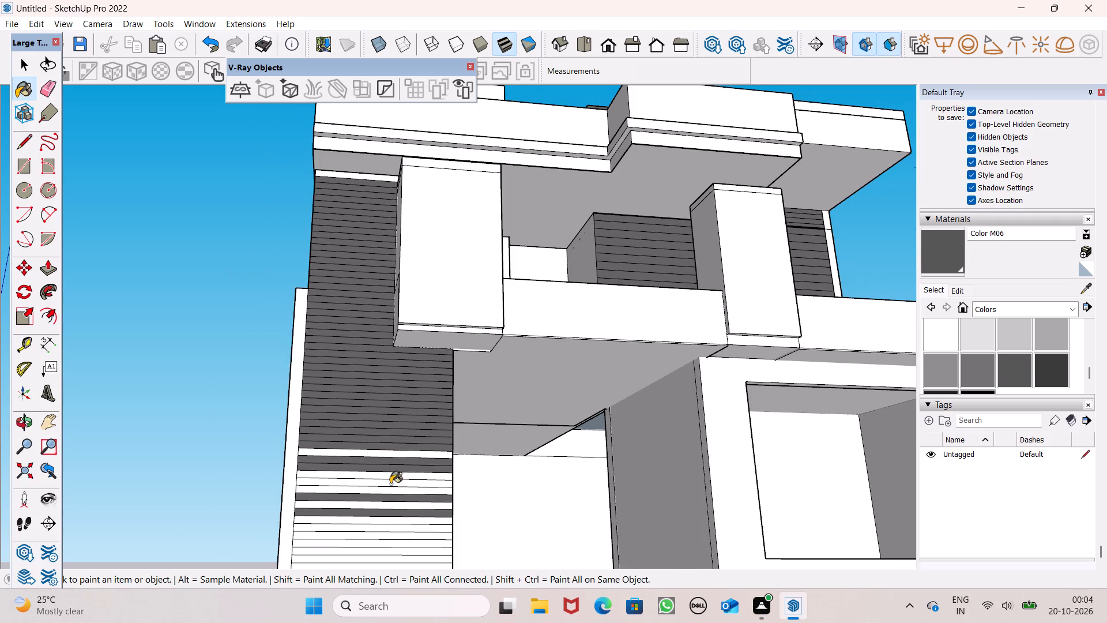
pyautogui.doubleClick(390, 490)
pyautogui.moveTo(390, 493); pyautogui.dragTo(390, 501)
pyautogui.click(389, 501)
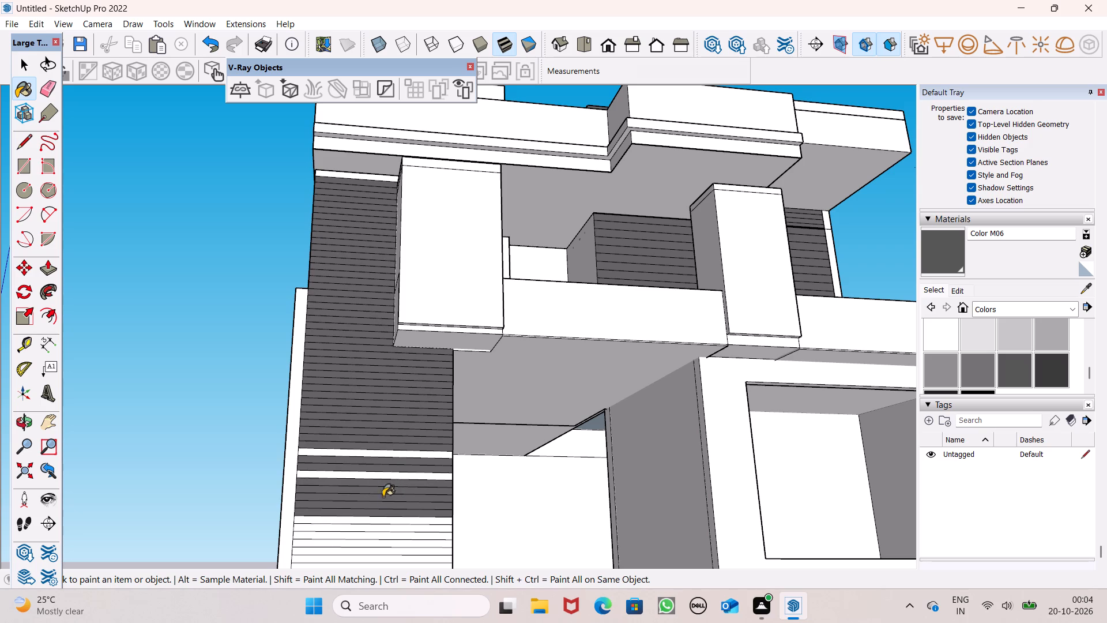
pyautogui.scroll(7, 381, 479)
pyautogui.click(383, 426)
pyautogui.click(379, 461)
pyautogui.scroll(-5, 355, 350)
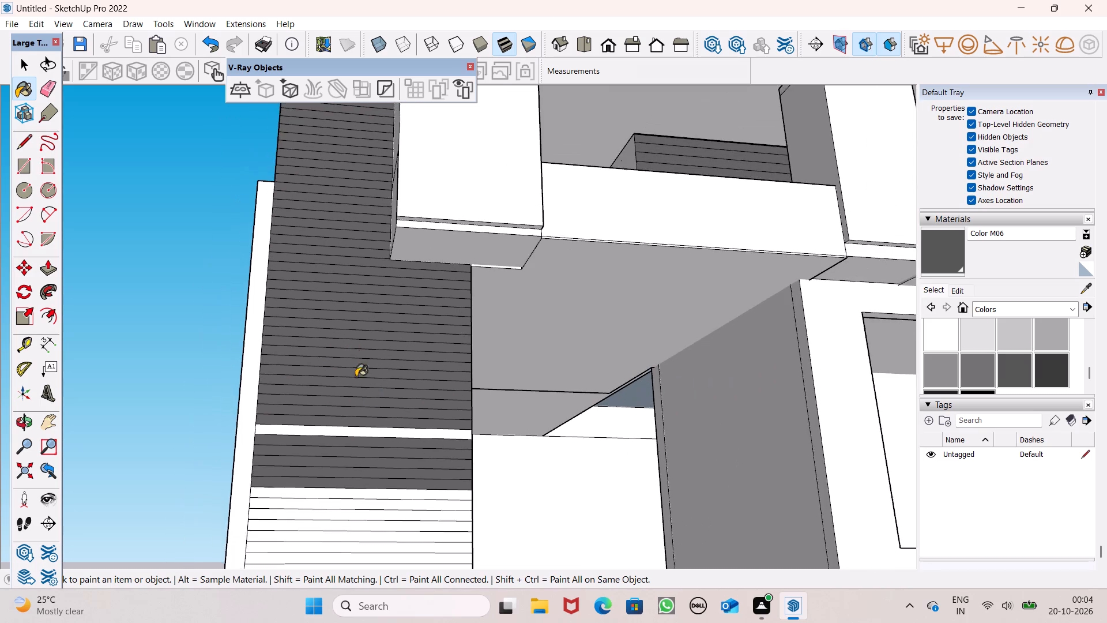
pyautogui.scroll(5, 398, 440)
pyautogui.click(405, 422)
# Paint the front column's last white strips with Color M06 down to the floor slab.
pyautogui.scroll(-9, 371, 319)
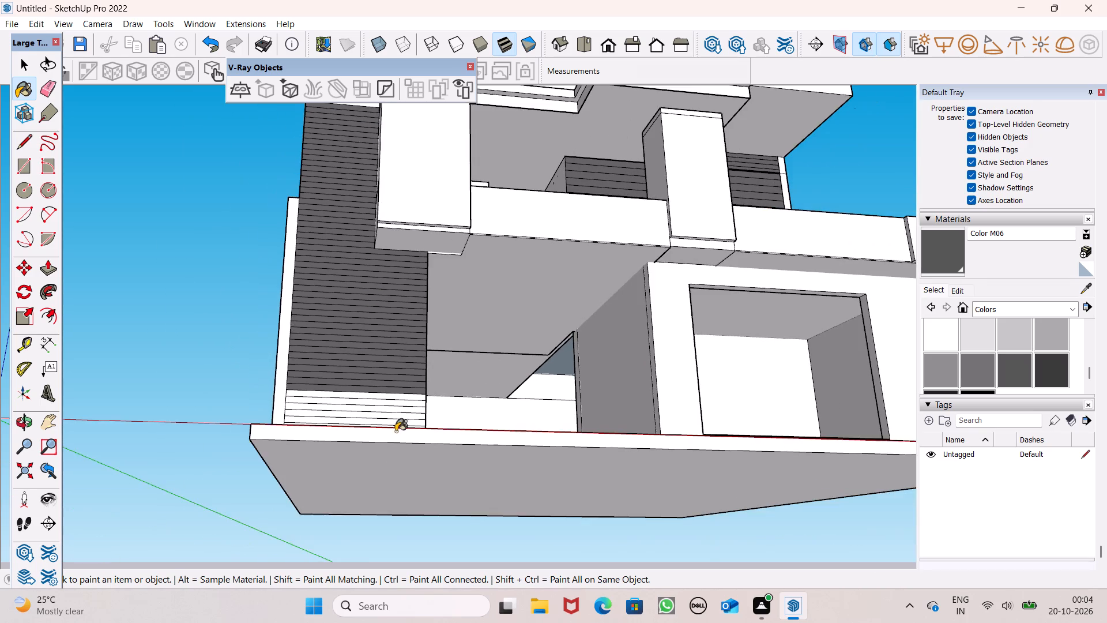
pyautogui.moveTo(393, 442); pyautogui.dragTo(318, 530, button='middle')
pyautogui.scroll(7, 325, 461)
pyautogui.scroll(4, 447, 373)
pyautogui.click(451, 378)
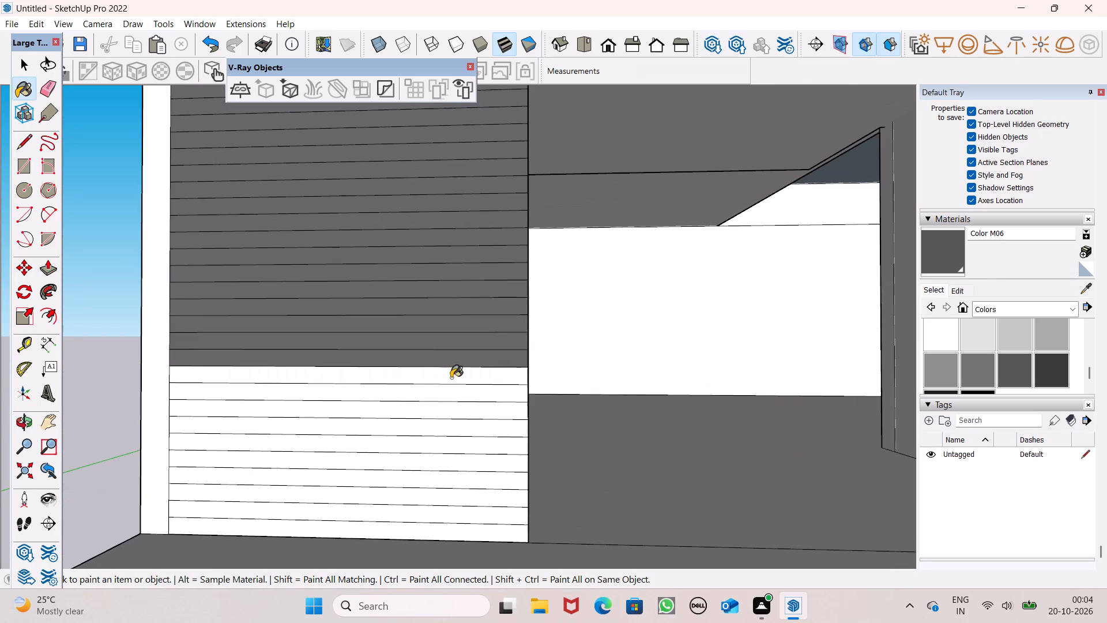
pyautogui.click(451, 387)
pyautogui.moveTo(453, 402); pyautogui.dragTo(453, 409)
pyautogui.click(458, 433)
pyautogui.moveTo(462, 445); pyautogui.dragTo(463, 454)
pyautogui.moveTo(463, 467); pyautogui.dragTo(463, 472)
pyautogui.moveTo(462, 480); pyautogui.dragTo(463, 487)
pyautogui.click(463, 494)
pyautogui.moveTo(463, 502); pyautogui.dragTo(463, 508)
pyautogui.moveTo(463, 515); pyautogui.dragTo(463, 518)
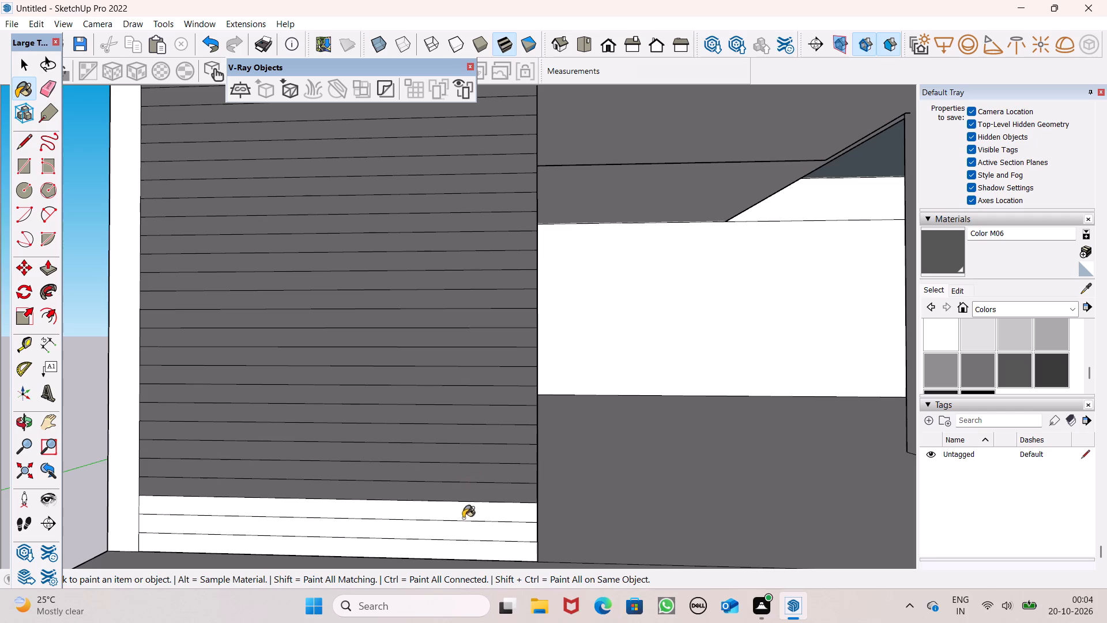
pyautogui.moveTo(463, 518); pyautogui.dragTo(462, 520)
pyautogui.moveTo(462, 528); pyautogui.dragTo(461, 544)
pyautogui.click(457, 539)
pyautogui.click(455, 538)
pyautogui.scroll(-9, 438, 403)
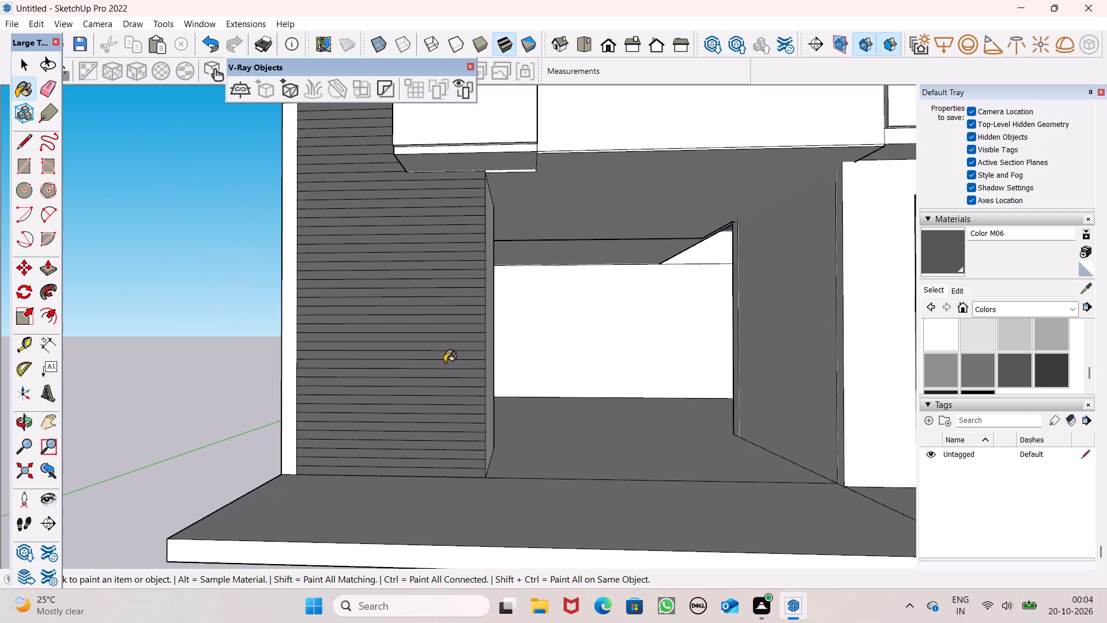
# Paint the front column's plain outer, back and terrace-side faces above the side wall with Color M06, leaving the top band white.
pyautogui.scroll(-4, 445, 362)
pyautogui.moveTo(449, 386); pyautogui.dragTo(776, 497, button='middle')
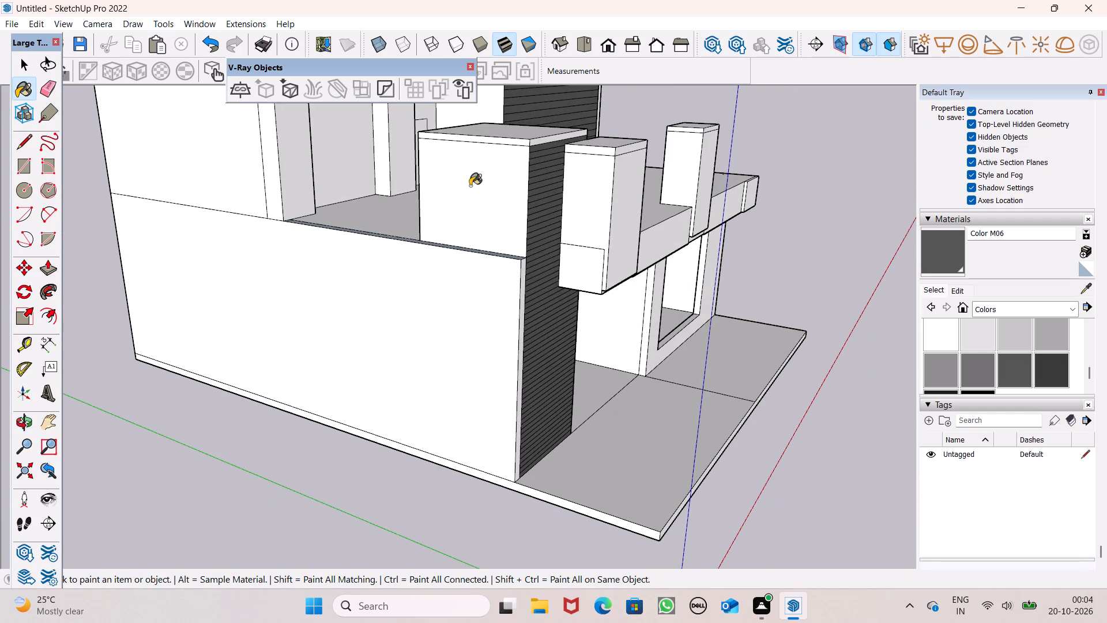
pyautogui.click(470, 186)
pyautogui.scroll(1, 508, 204)
pyautogui.moveTo(510, 208); pyautogui.dragTo(785, 279, button='middle')
pyautogui.click(541, 204)
pyautogui.moveTo(592, 212); pyautogui.dragTo(560, 252, button='middle')
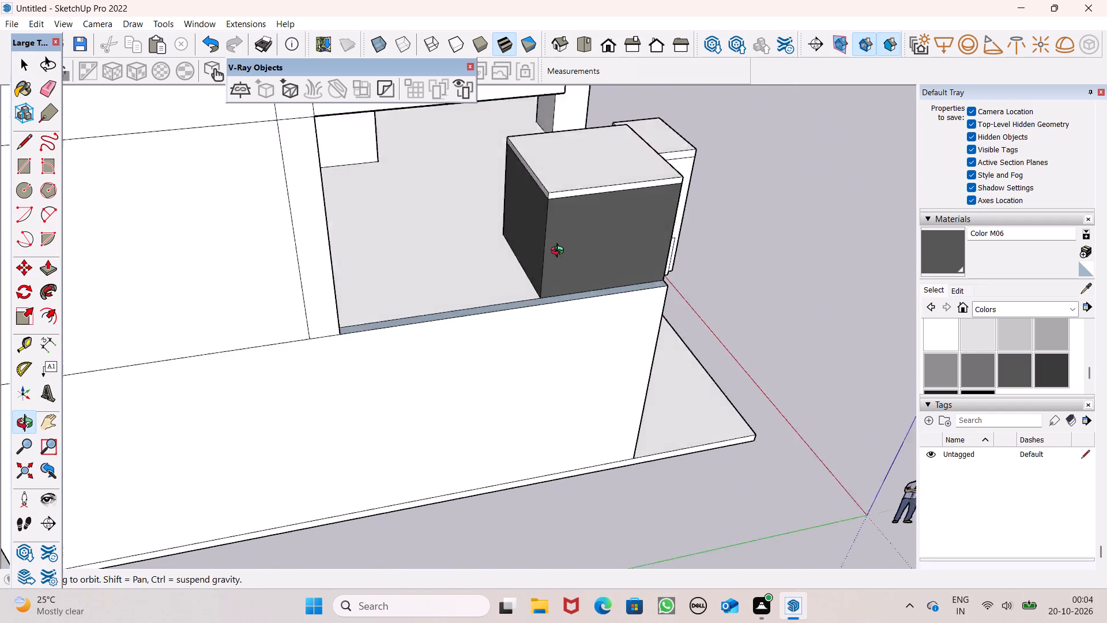
pyautogui.moveTo(560, 252); pyautogui.dragTo(71, 257, button='middle')
pyautogui.scroll(1, 71, 258)
pyautogui.moveTo(415, 226); pyautogui.dragTo(197, 222, button='middle')
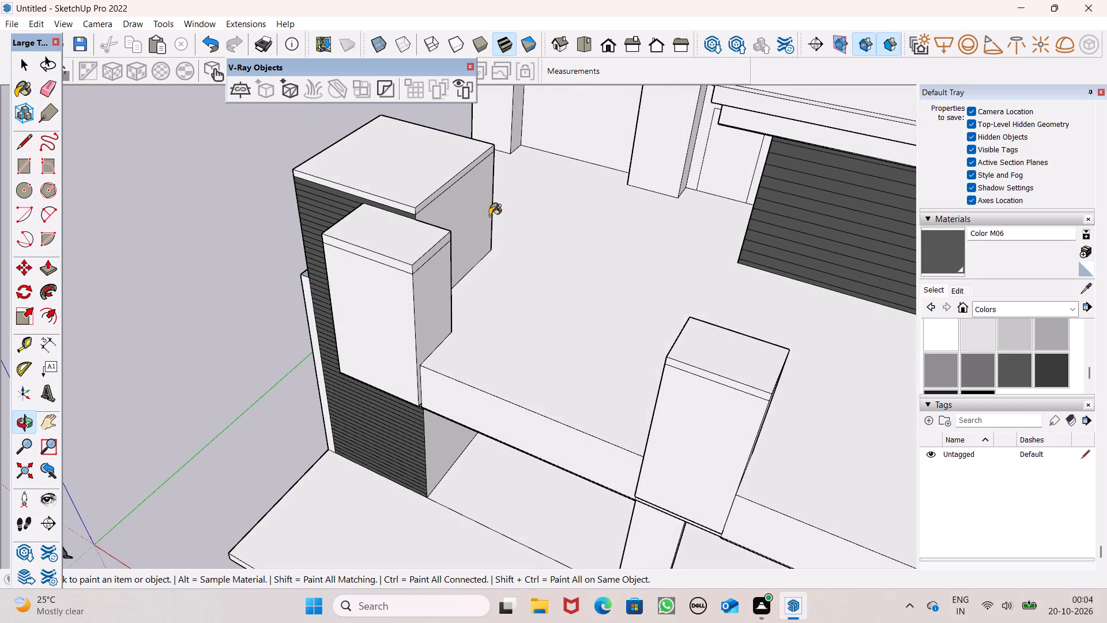
pyautogui.click(449, 216)
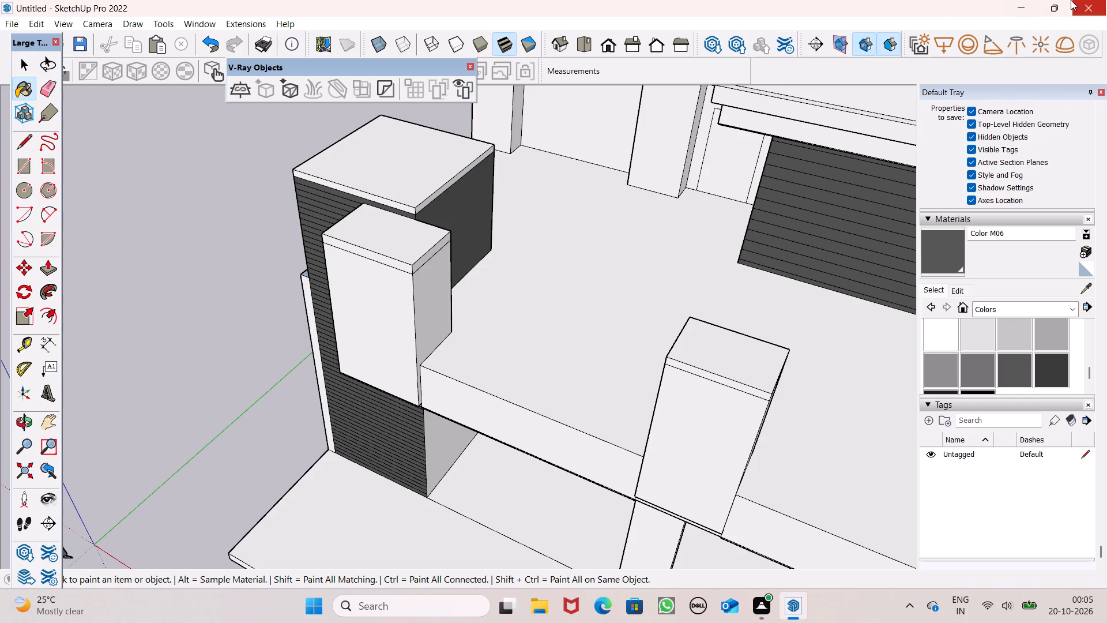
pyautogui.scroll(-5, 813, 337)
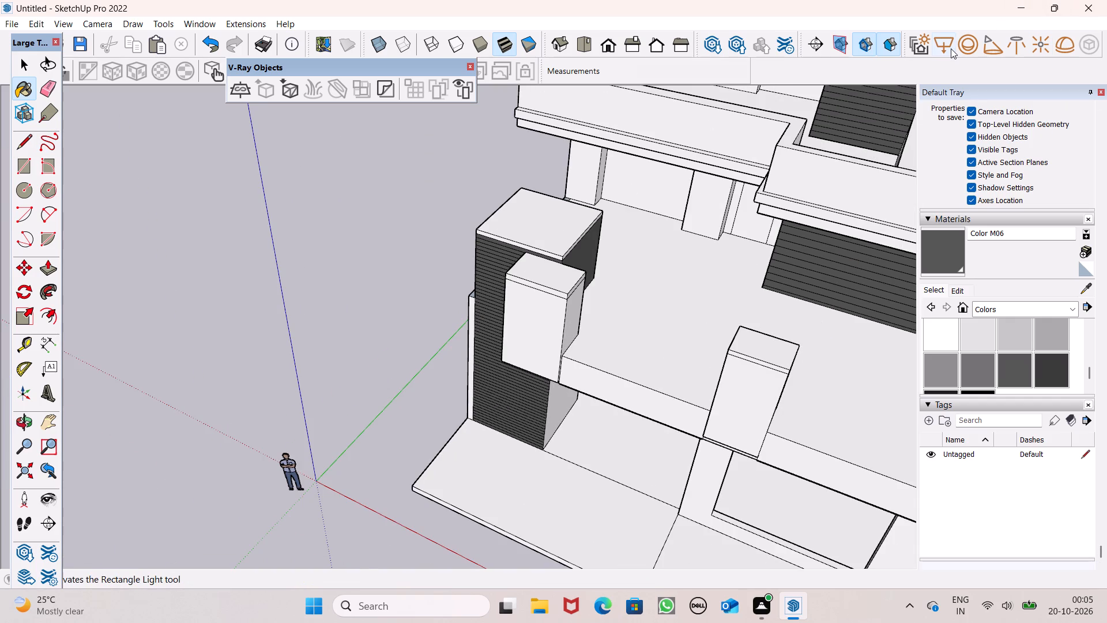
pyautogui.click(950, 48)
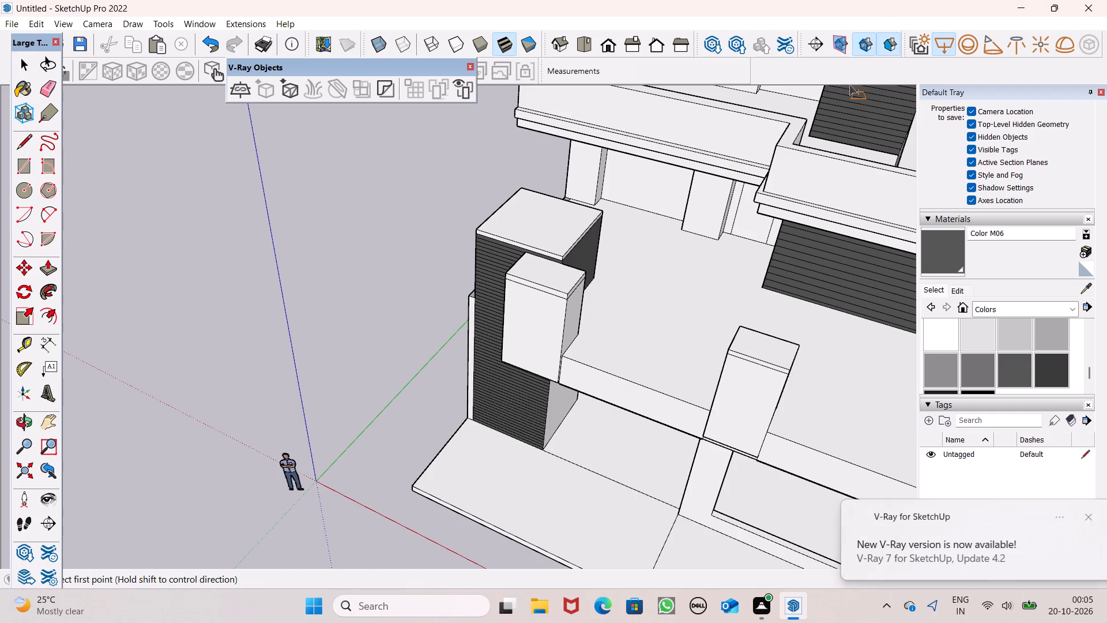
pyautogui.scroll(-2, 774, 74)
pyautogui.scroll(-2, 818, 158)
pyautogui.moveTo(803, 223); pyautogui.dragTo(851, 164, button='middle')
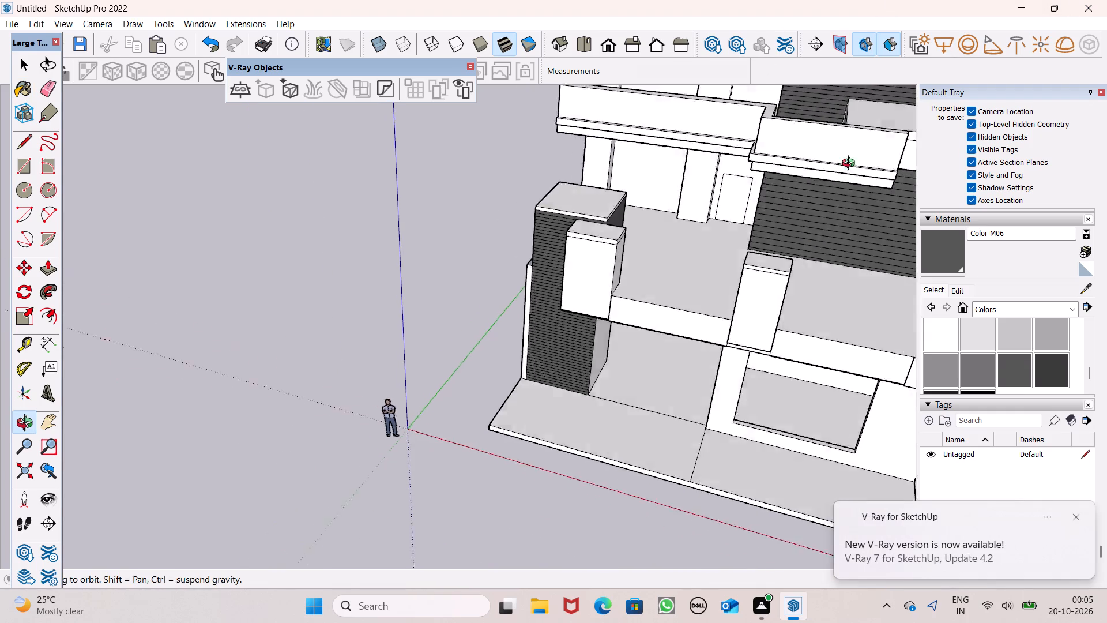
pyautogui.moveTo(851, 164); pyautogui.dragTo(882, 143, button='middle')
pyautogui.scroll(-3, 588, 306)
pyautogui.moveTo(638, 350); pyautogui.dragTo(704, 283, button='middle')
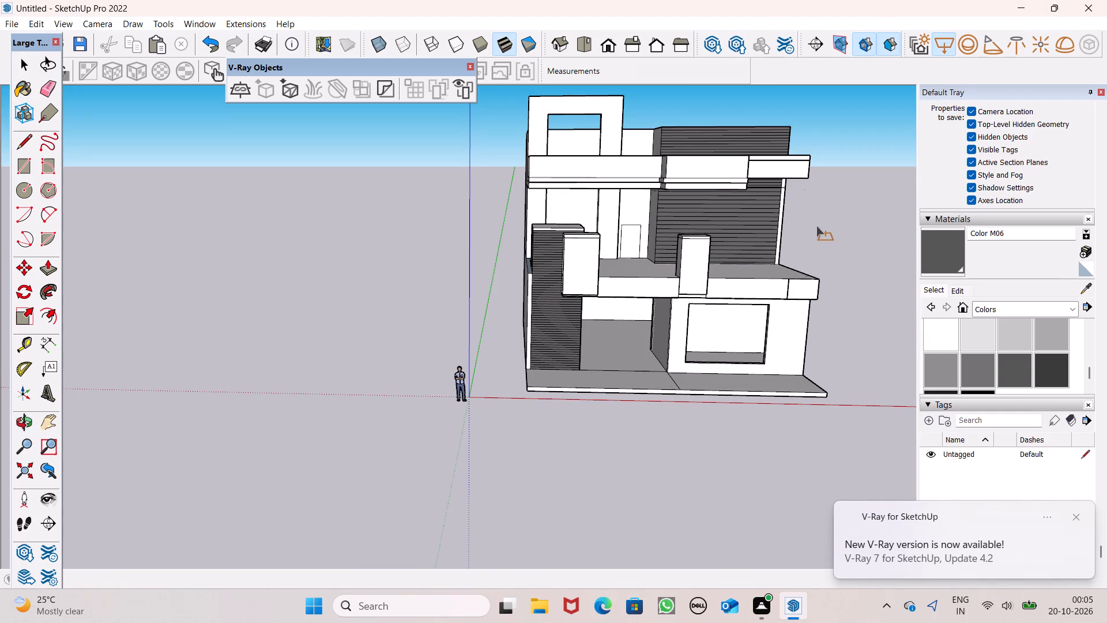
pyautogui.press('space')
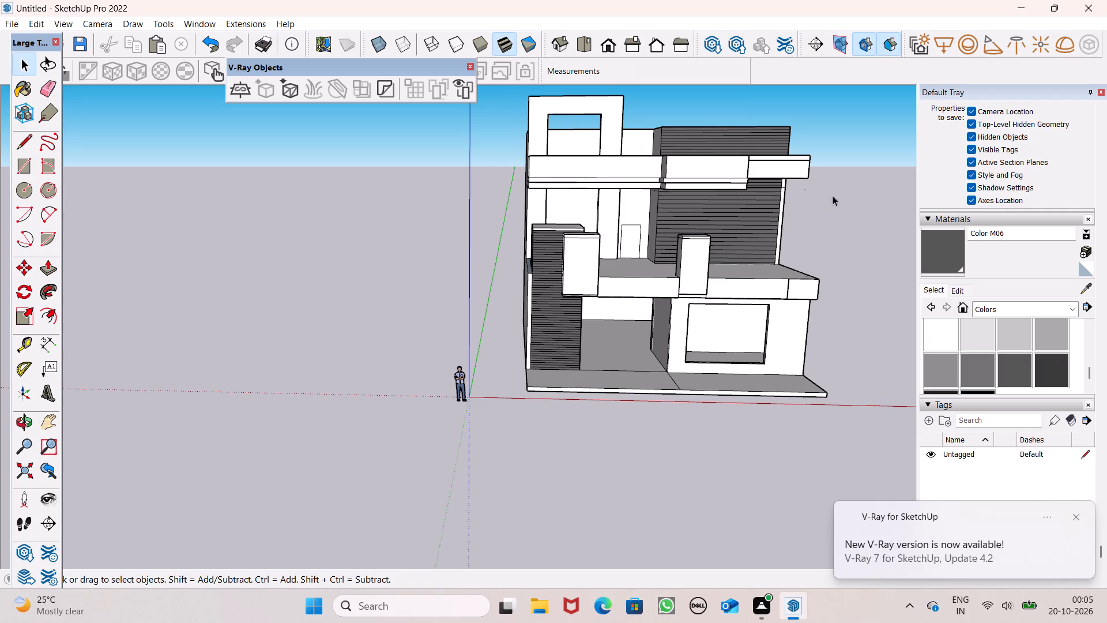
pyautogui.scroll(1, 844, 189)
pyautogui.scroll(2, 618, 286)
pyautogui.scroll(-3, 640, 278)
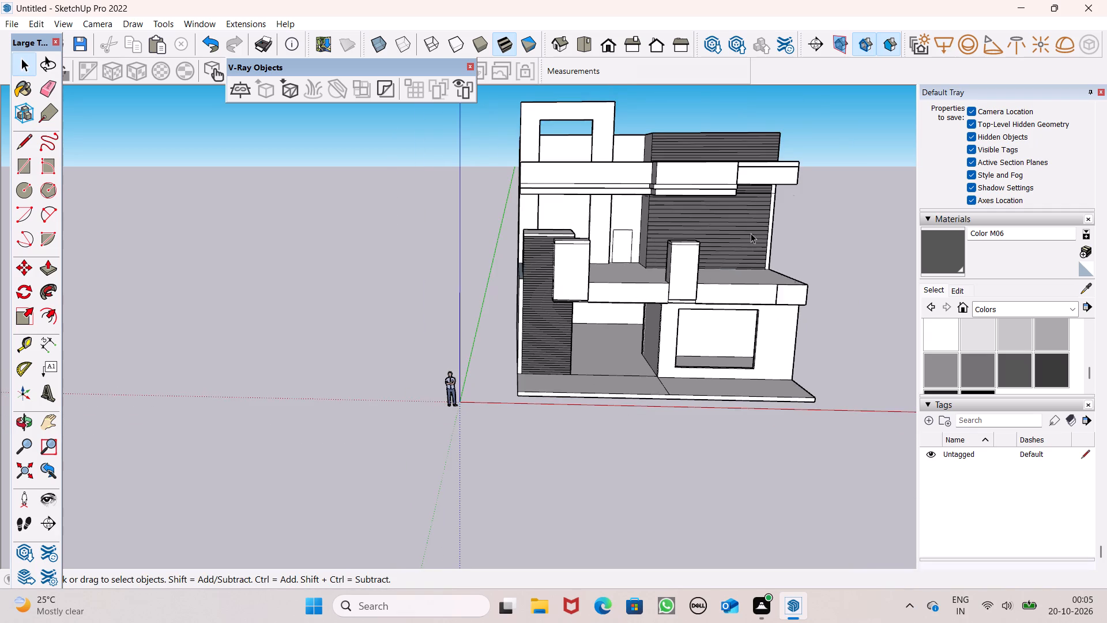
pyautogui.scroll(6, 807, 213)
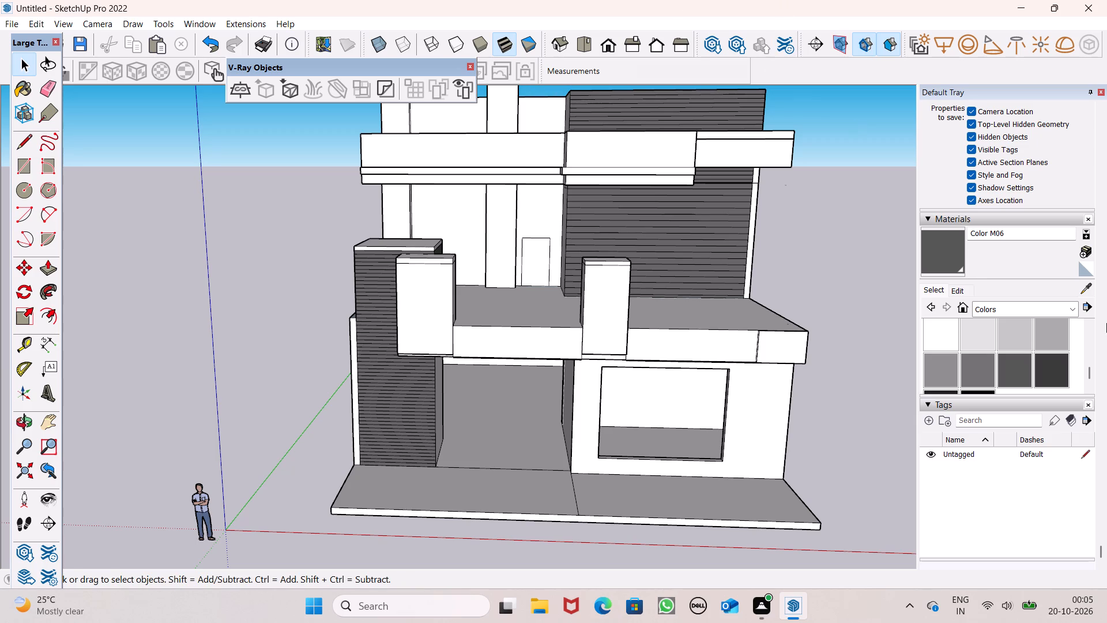
# Paint the front face of the top-floor frame with the Wood Floor Parquet material from the Wood collection.
pyautogui.click(1056, 310)
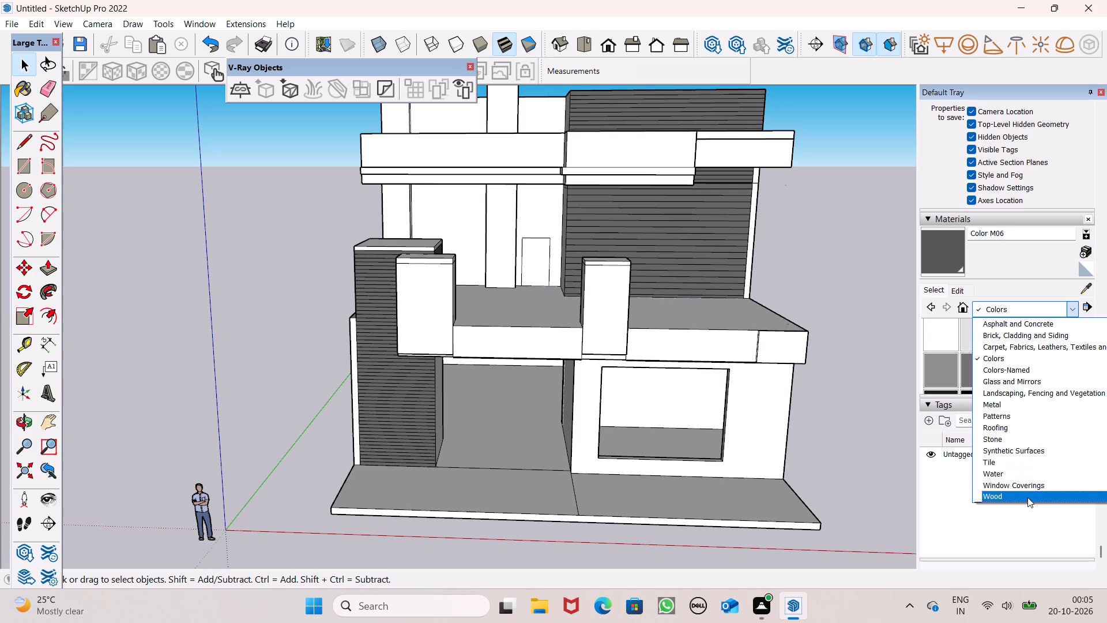
pyautogui.click(1027, 497)
pyautogui.click(1015, 374)
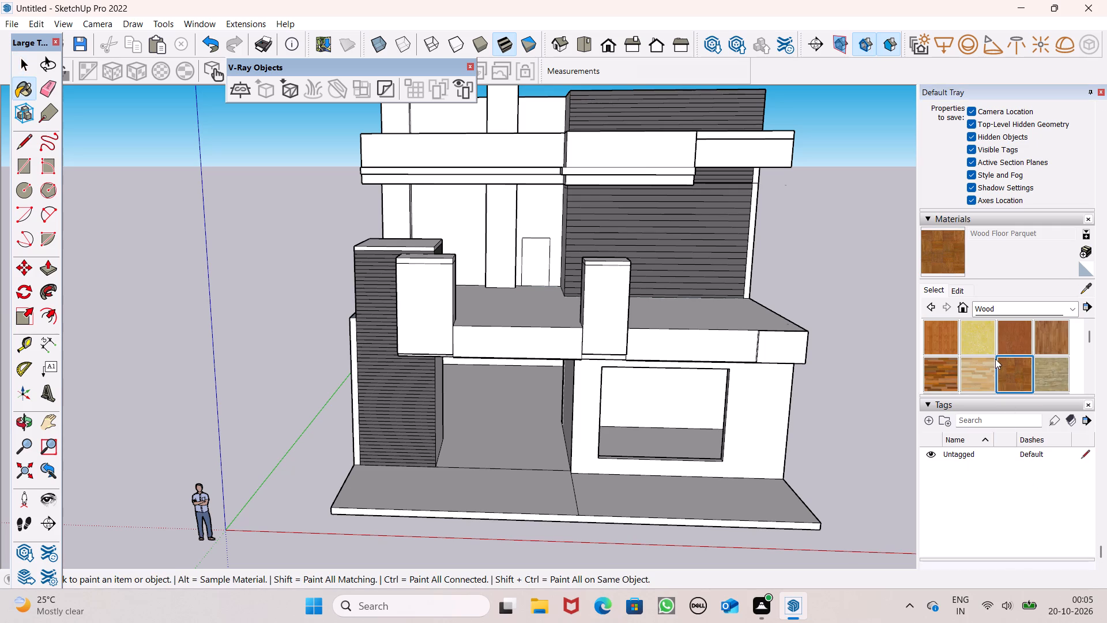
pyautogui.scroll(-2, 995, 359)
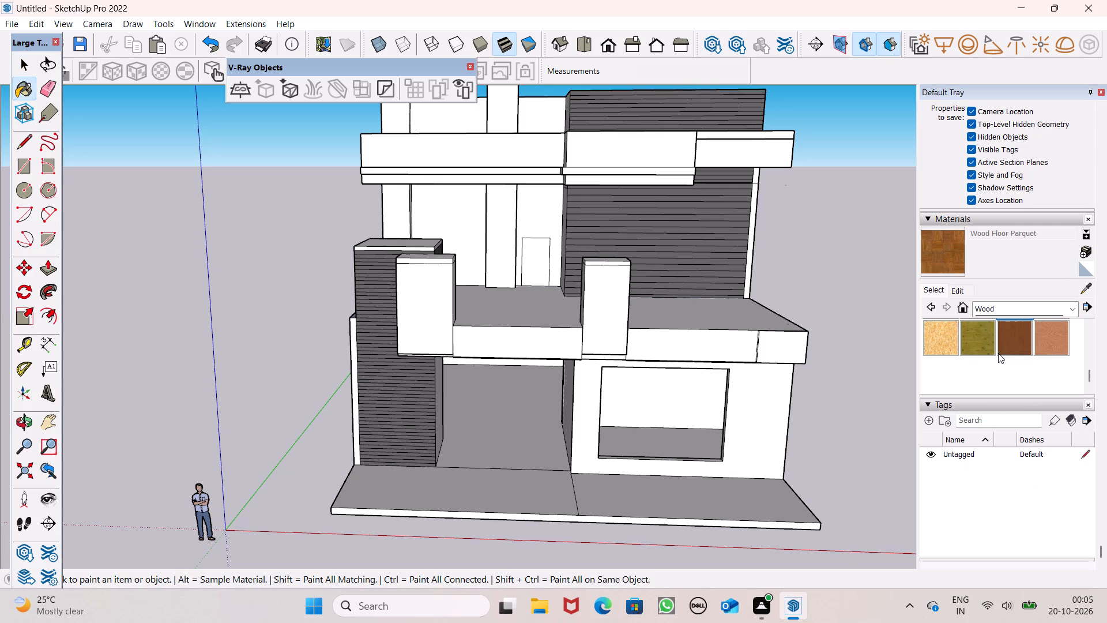
pyautogui.scroll(1, 1023, 366)
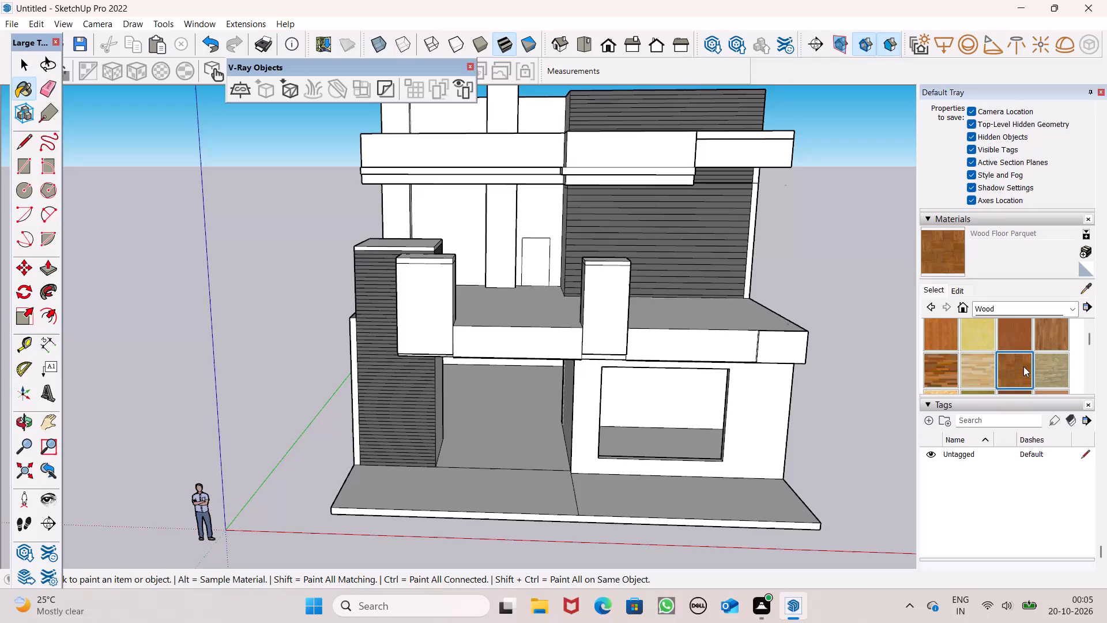
pyautogui.scroll(1, 1023, 366)
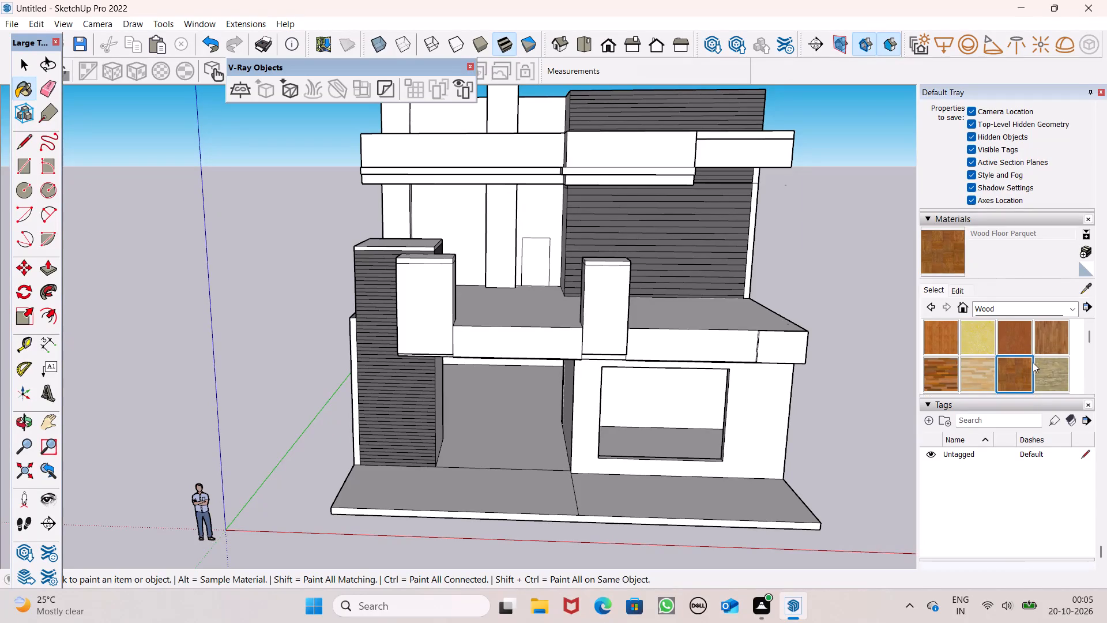
pyautogui.click(1014, 376)
pyautogui.scroll(4, 865, 325)
pyautogui.scroll(-7, 796, 311)
pyautogui.moveTo(730, 336); pyautogui.dragTo(728, 366, button='middle')
pyautogui.scroll(-3, 646, 339)
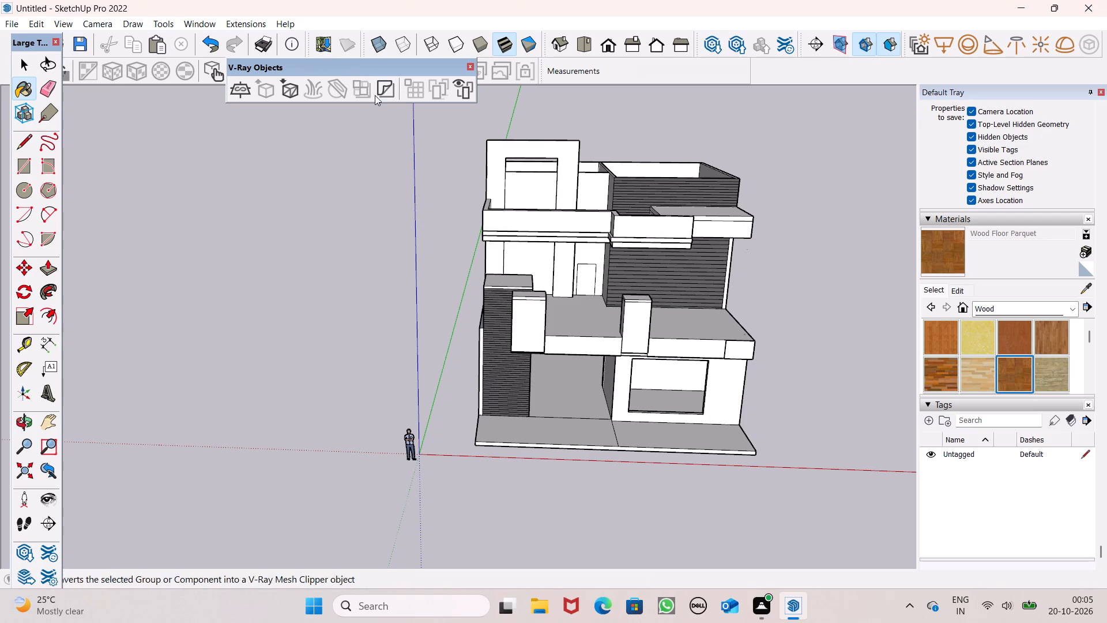
pyautogui.scroll(10, 461, 131)
pyautogui.click(529, 198)
# Paint the top-floor frame's top face, outer side by the side wall and adjacent inner jamb with Wood Floor Parquet.
pyautogui.scroll(1, 527, 197)
pyautogui.moveTo(526, 198); pyautogui.dragTo(859, 335, button='middle')
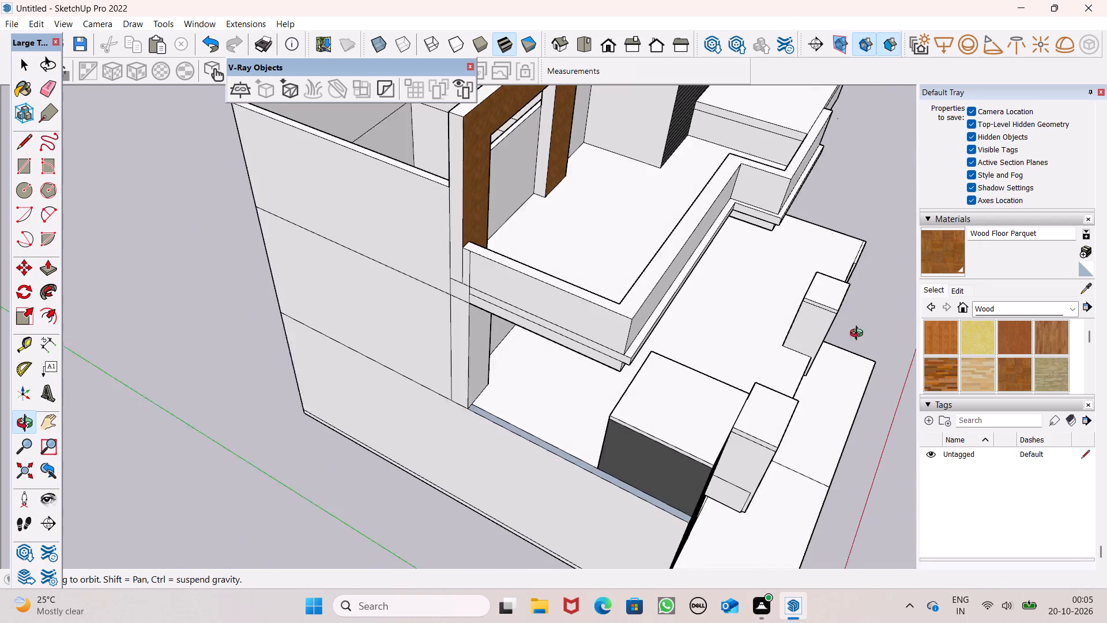
pyautogui.moveTo(859, 335); pyautogui.dragTo(857, 340, button='middle')
pyautogui.moveTo(573, 223); pyautogui.dragTo(609, 277, button='middle')
pyautogui.scroll(-3, 594, 269)
pyautogui.scroll(4, 514, 185)
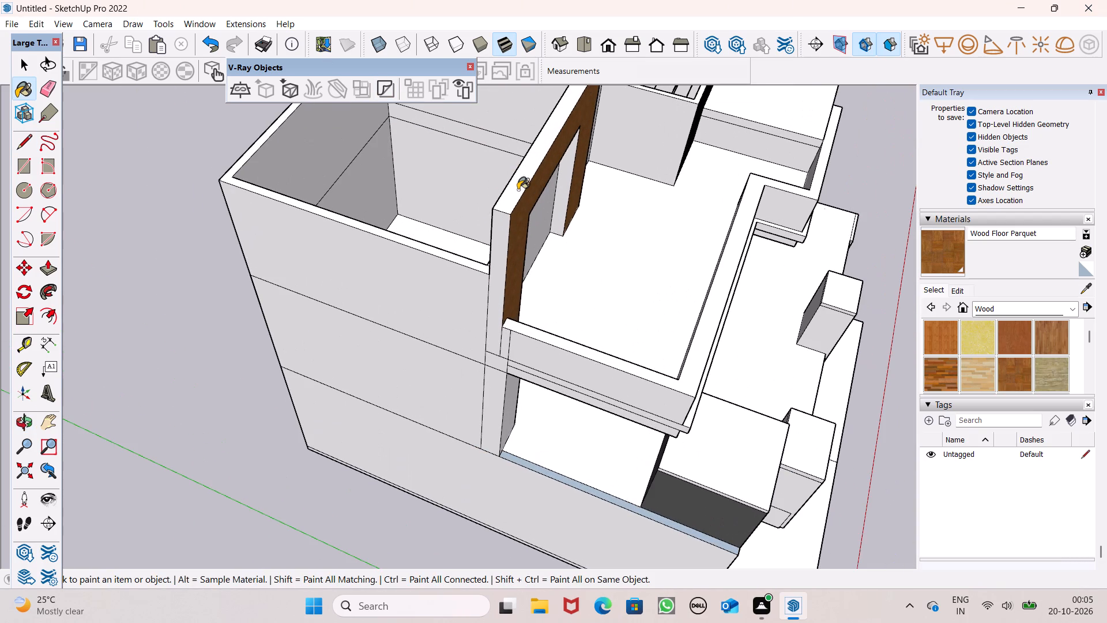
pyautogui.click(518, 189)
pyautogui.click(496, 252)
pyautogui.moveTo(549, 283); pyautogui.dragTo(241, 176, button='middle')
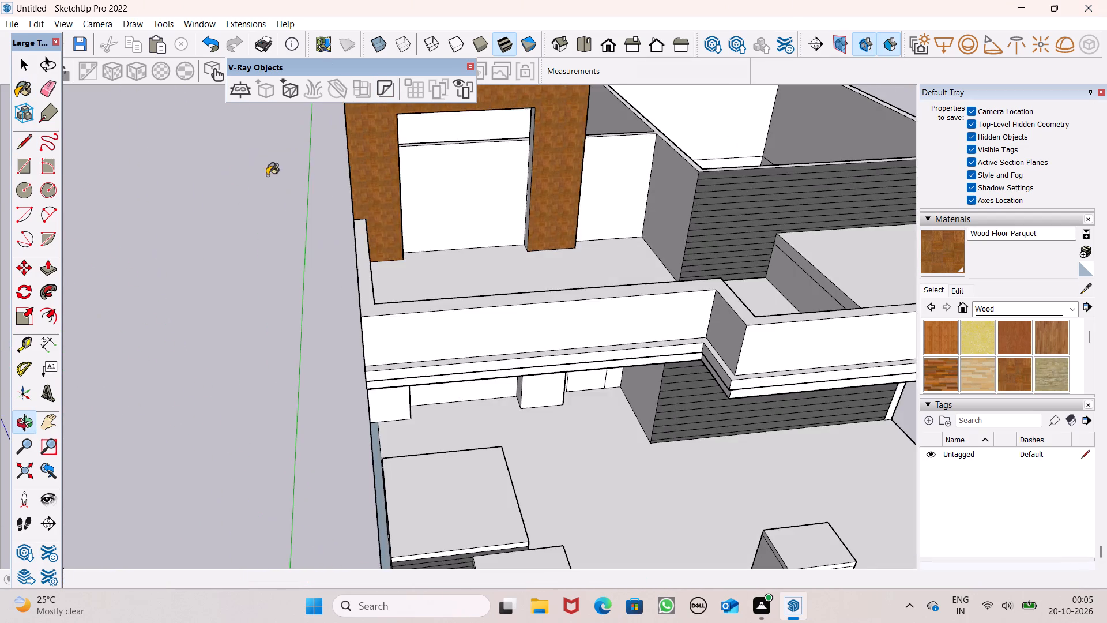
pyautogui.scroll(1, 398, 194)
pyautogui.moveTo(399, 219); pyautogui.dragTo(178, 290, button='middle')
pyautogui.scroll(4, 470, 290)
pyautogui.click(398, 207)
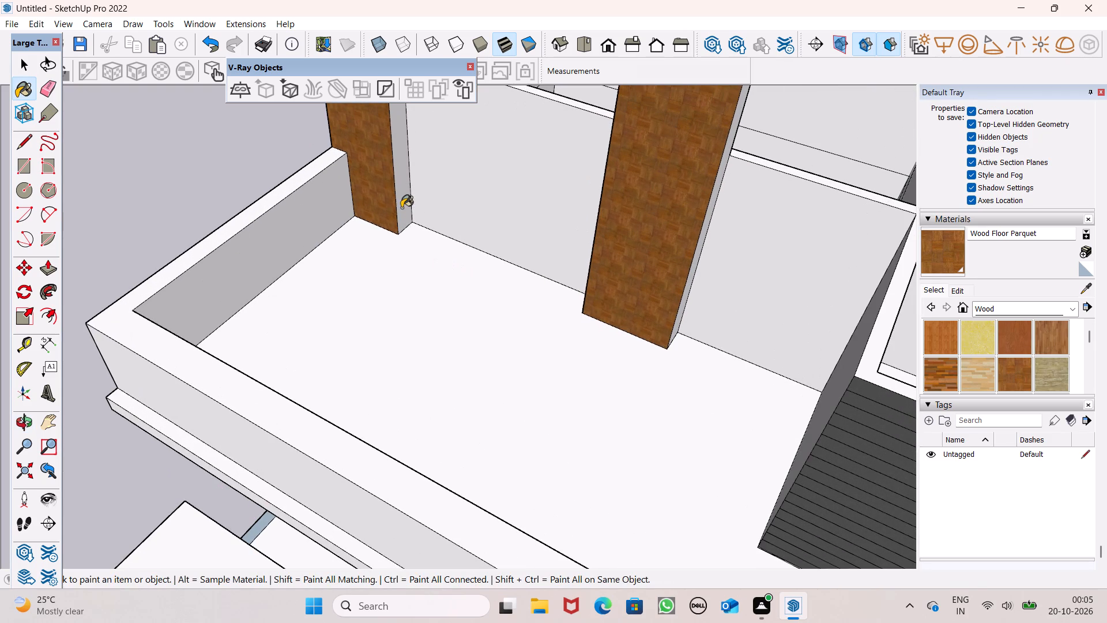
# Paint the top-floor frame's other outer side, facing the grooved block, with Wood Floor Parquet.
pyautogui.scroll(-2, 491, 305)
pyautogui.moveTo(488, 311); pyautogui.dragTo(504, 261, button='middle')
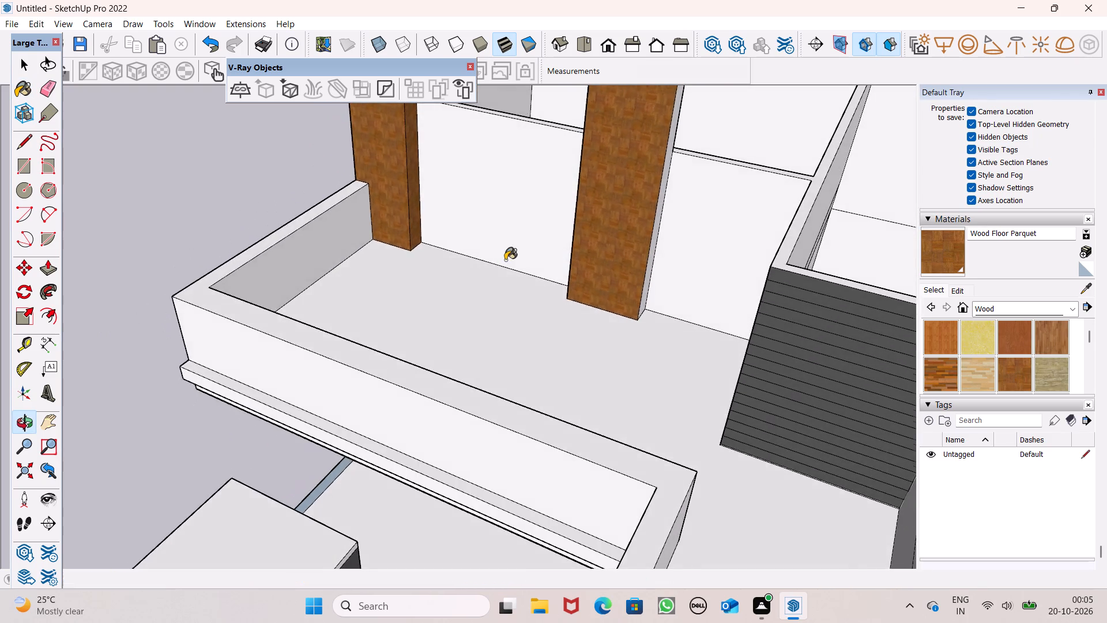
pyautogui.scroll(-11, 505, 335)
pyautogui.moveTo(502, 316); pyautogui.dragTo(516, 226, button='middle')
pyautogui.scroll(2, 516, 226)
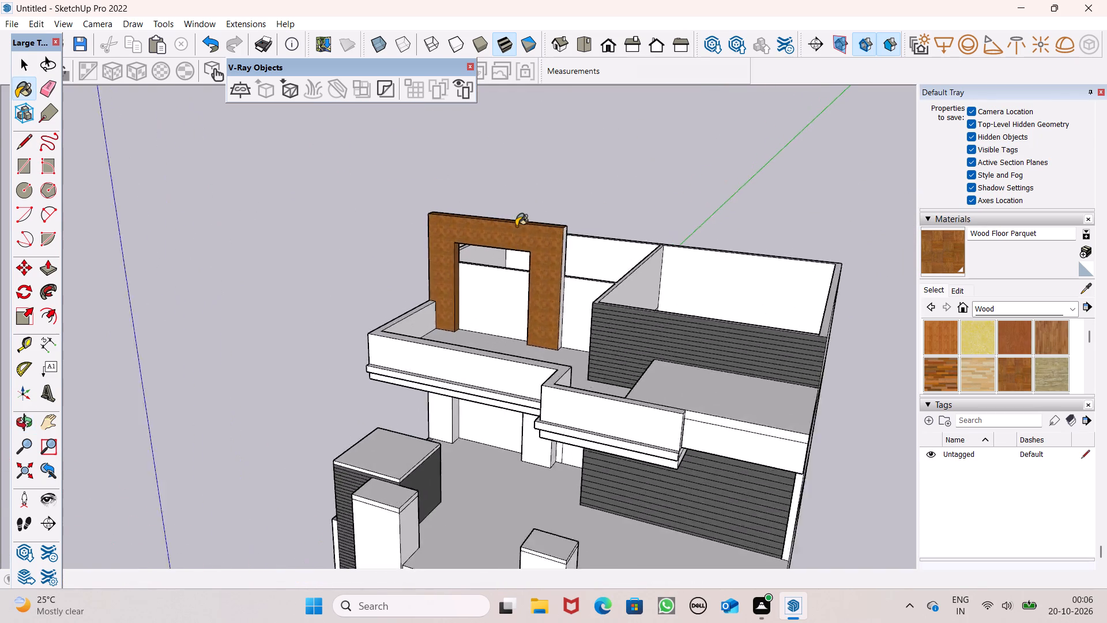
pyautogui.scroll(4, 516, 226)
pyautogui.moveTo(518, 254); pyautogui.dragTo(336, 270, button='middle')
pyautogui.scroll(3, 508, 324)
pyautogui.click(592, 317)
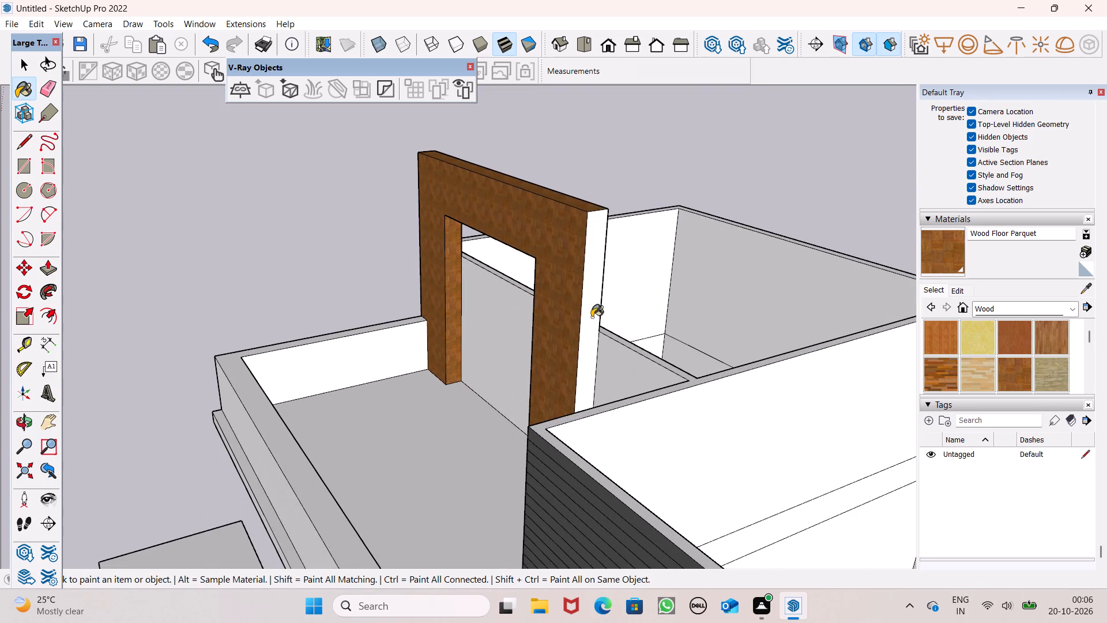
# Paint the underside of the top-floor frame's crossbeam with Wood Floor Parquet.
pyautogui.moveTo(547, 308); pyautogui.dragTo(677, 181, button='middle')
pyautogui.scroll(4, 635, 182)
pyautogui.moveTo(532, 194); pyautogui.dragTo(535, 163, button='middle')
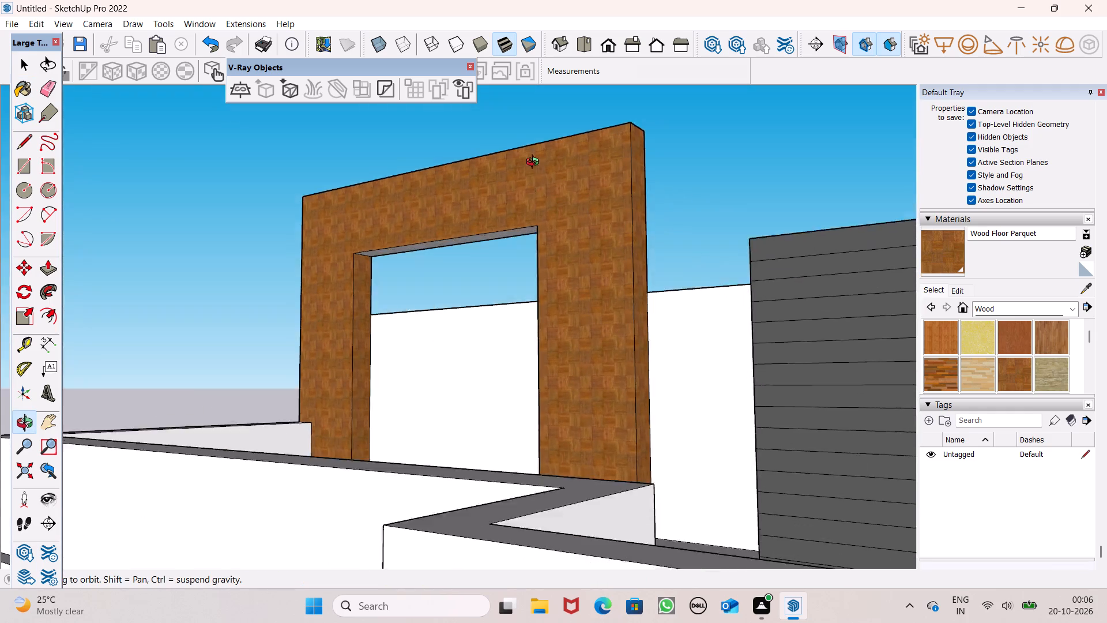
pyautogui.moveTo(535, 163); pyautogui.dragTo(559, 87, button='middle')
pyautogui.scroll(1, 461, 192)
pyautogui.moveTo(458, 213); pyautogui.dragTo(567, 332, button='middle')
pyautogui.scroll(-8, 469, 287)
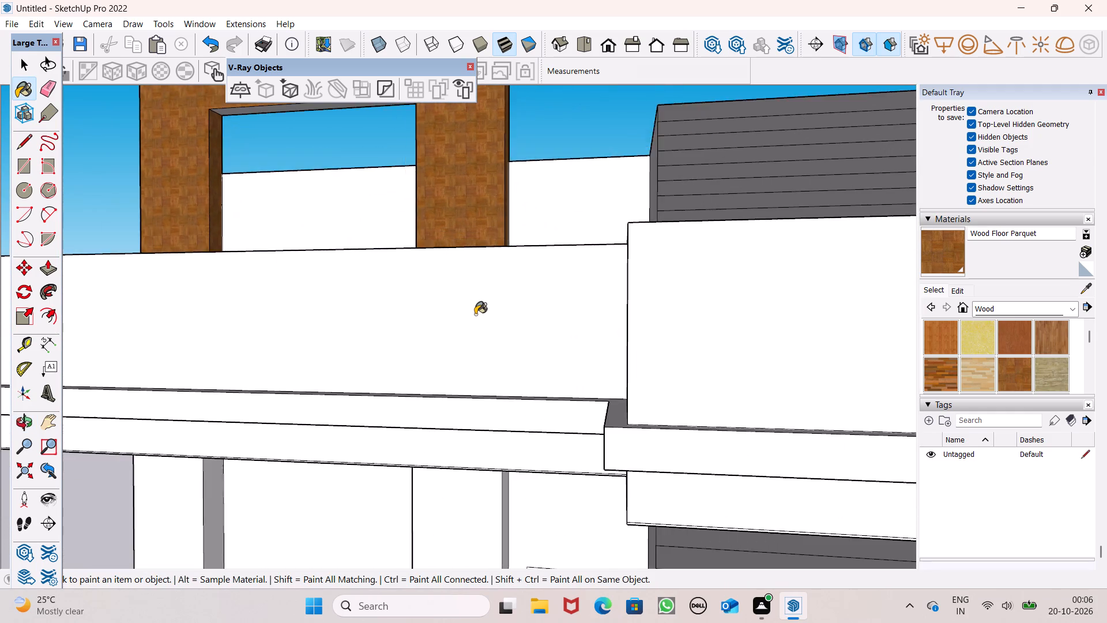
pyautogui.scroll(-5, 475, 314)
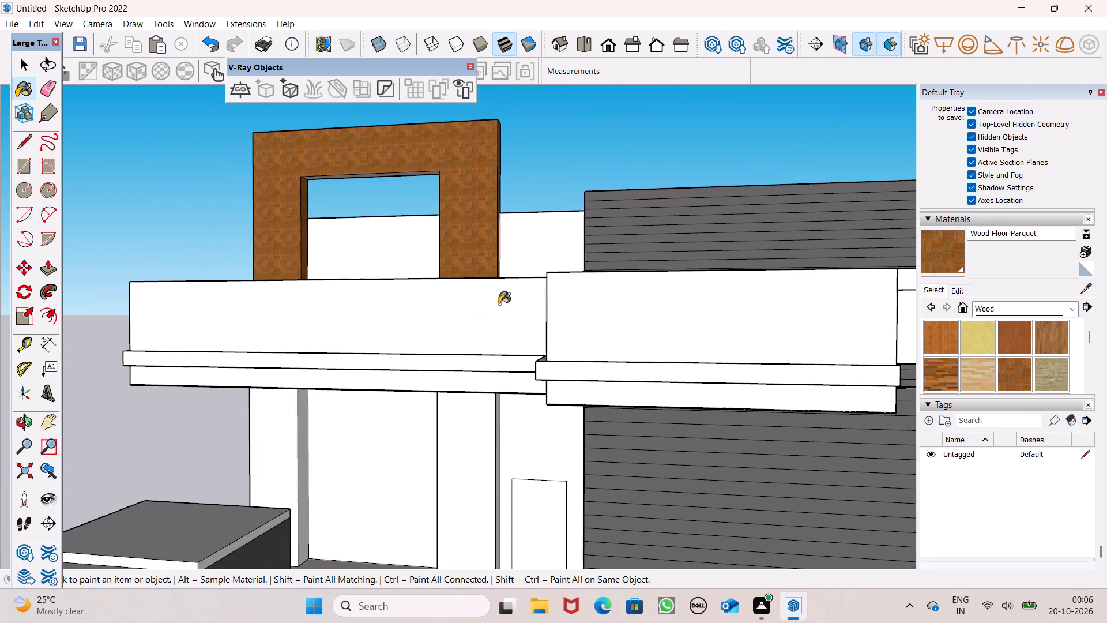
pyautogui.scroll(-3, 499, 304)
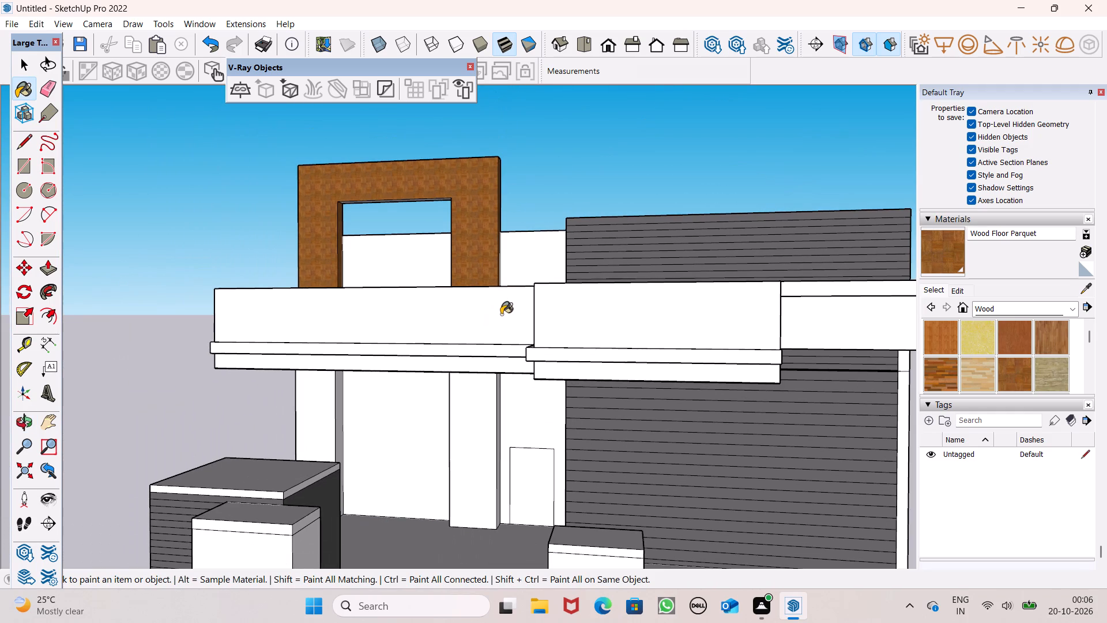
pyautogui.scroll(-4, 395, 279)
pyautogui.scroll(2, 378, 260)
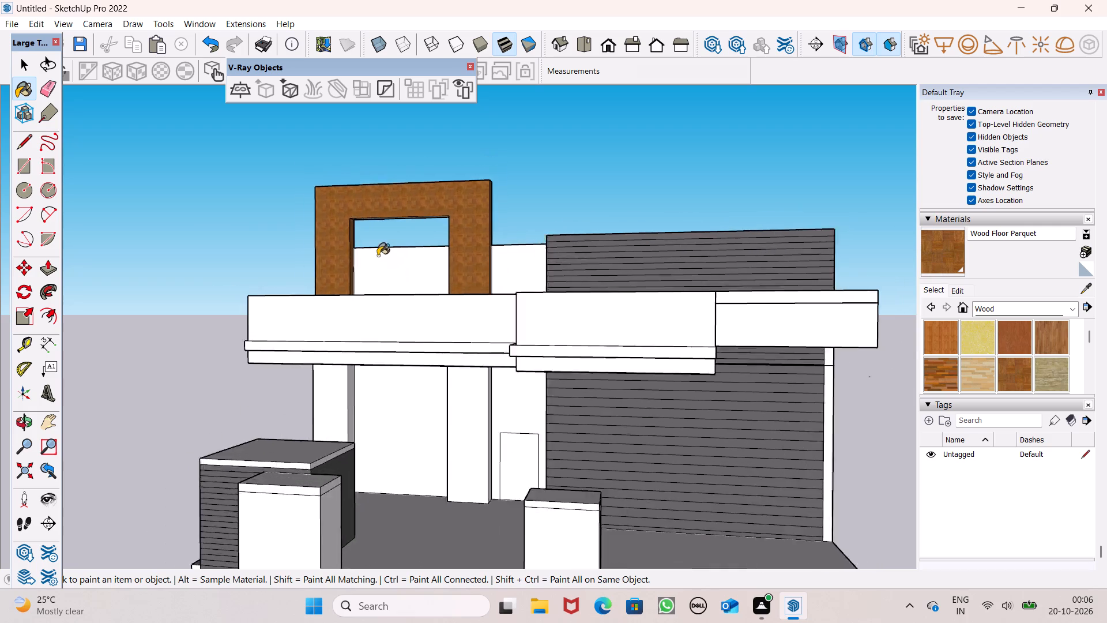
pyautogui.scroll(5, 378, 256)
pyautogui.scroll(5, 394, 169)
pyautogui.moveTo(412, 210); pyautogui.dragTo(398, 147, button='middle')
pyautogui.scroll(4, 411, 199)
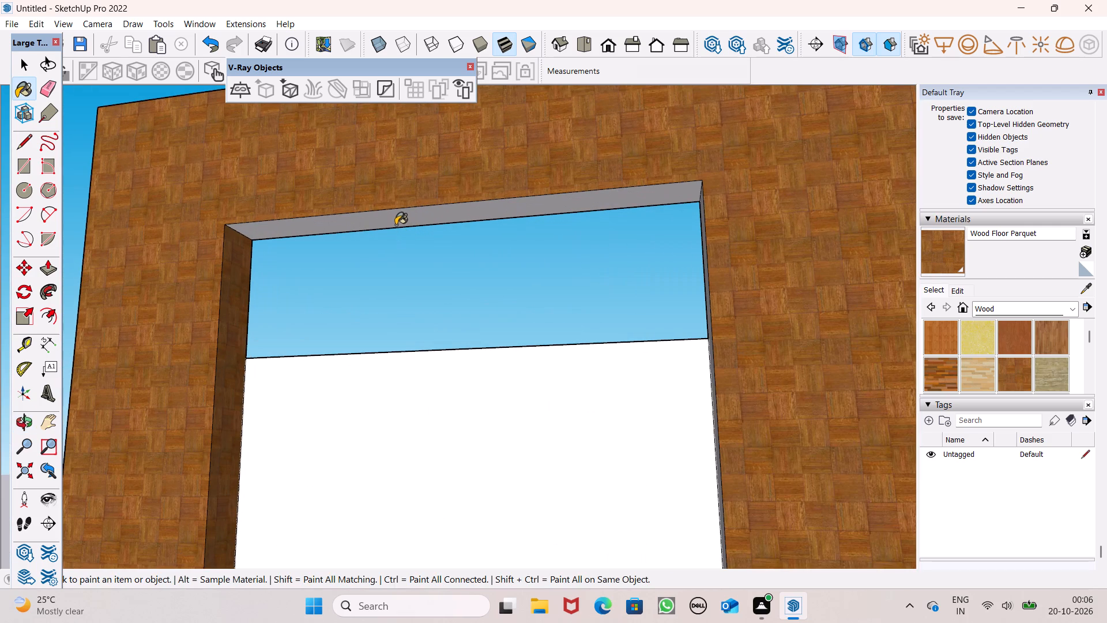
pyautogui.click(395, 222)
# Paint the front and both side faces of the column beside the door, below the balcony, with Wood Floor Parquet.
pyautogui.scroll(-3, 400, 221)
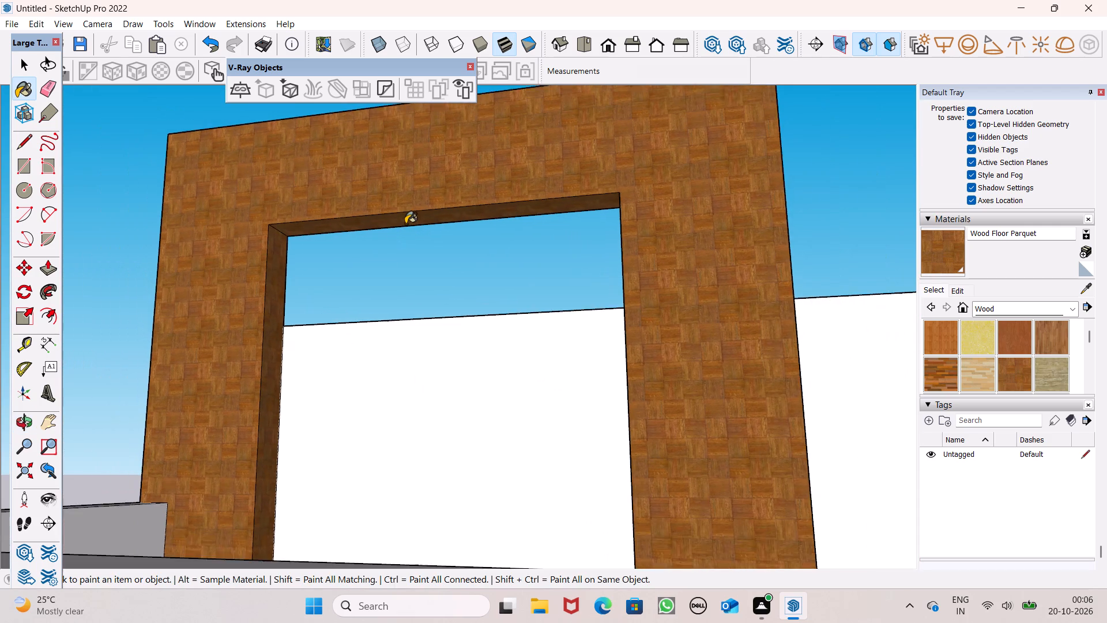
pyautogui.scroll(-7, 405, 224)
pyautogui.scroll(1, 417, 237)
pyautogui.moveTo(420, 245); pyautogui.dragTo(451, 330, button='middle')
pyautogui.scroll(-4, 461, 271)
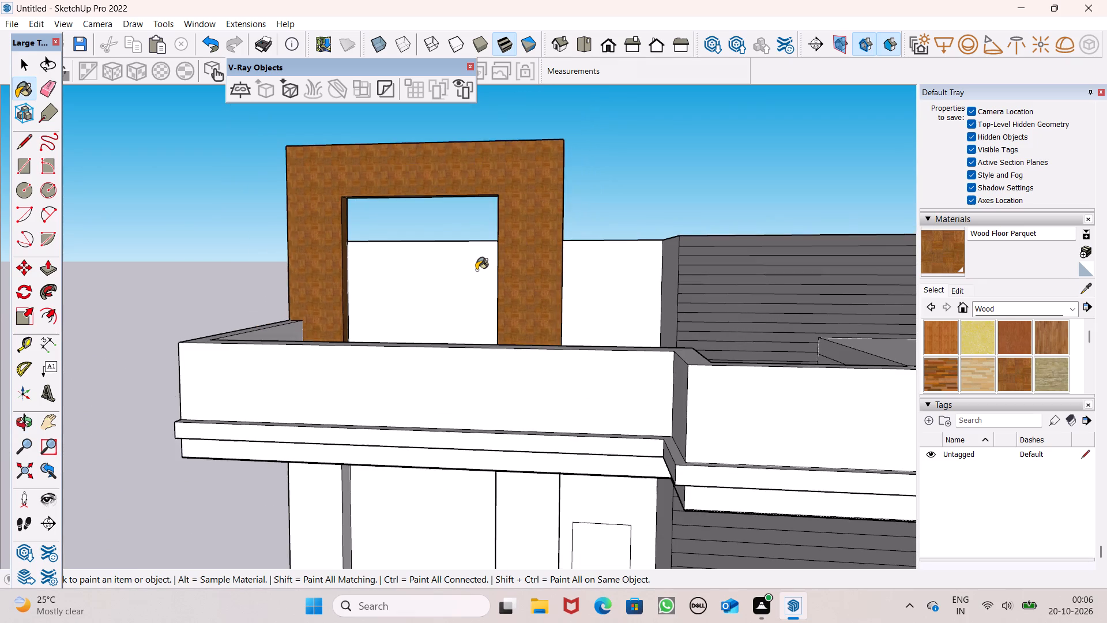
pyautogui.scroll(-7, 477, 270)
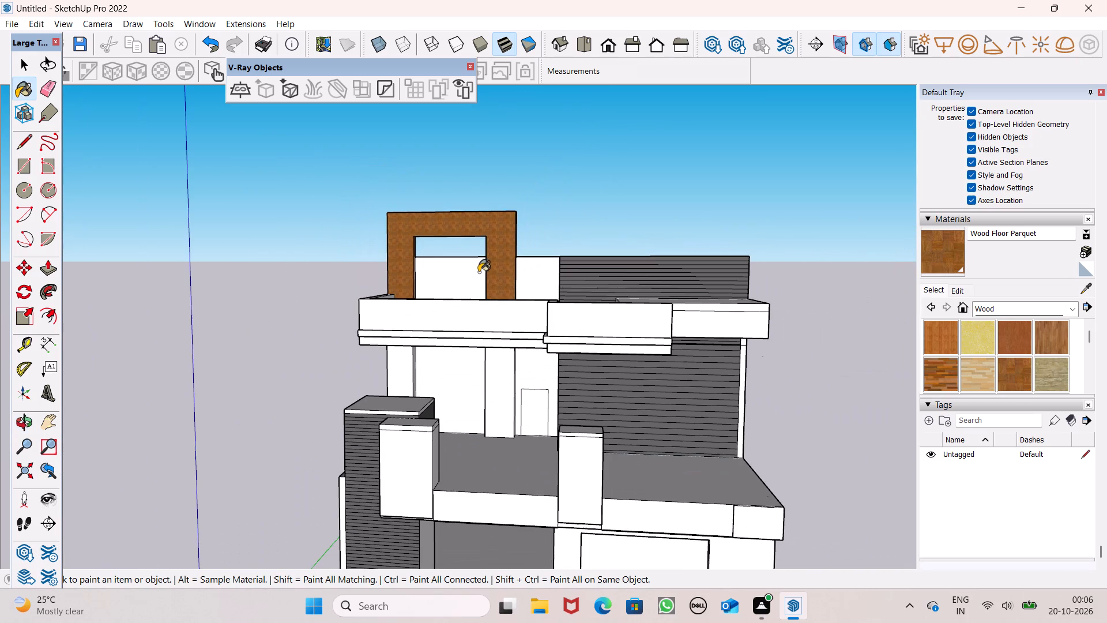
pyautogui.scroll(-1, 496, 282)
pyautogui.moveTo(499, 341); pyautogui.dragTo(510, 365, button='middle')
pyautogui.scroll(6, 522, 375)
pyautogui.click(485, 348)
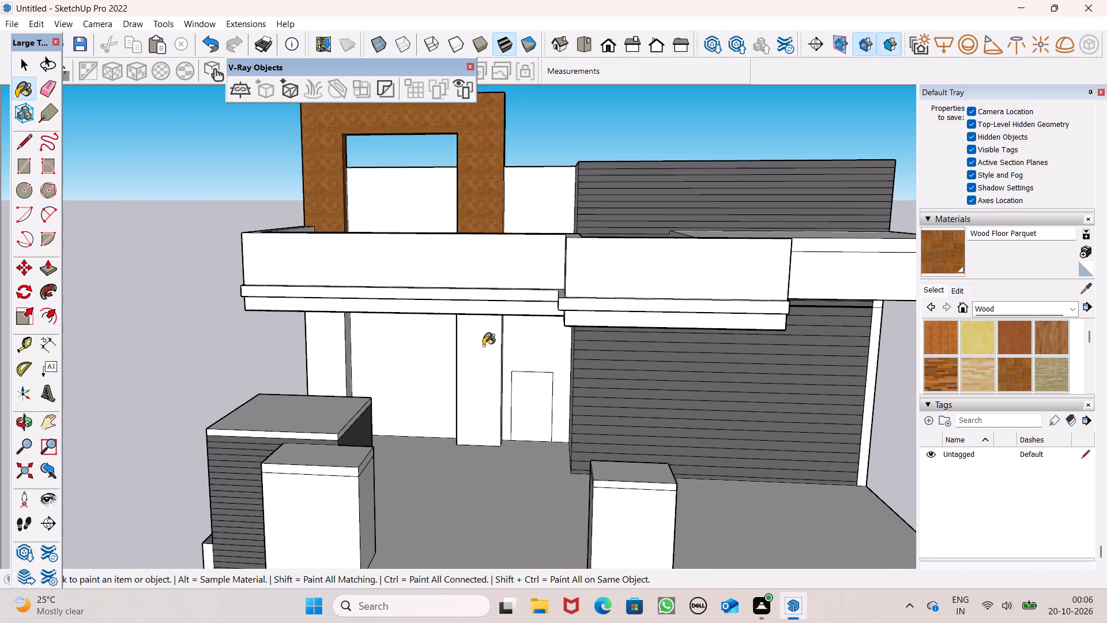
pyautogui.scroll(7, 486, 351)
pyautogui.moveTo(486, 351); pyautogui.dragTo(472, 336, button='middle')
pyautogui.moveTo(492, 351); pyautogui.dragTo(382, 355, button='middle')
pyautogui.scroll(1, 439, 353)
pyautogui.click(514, 347)
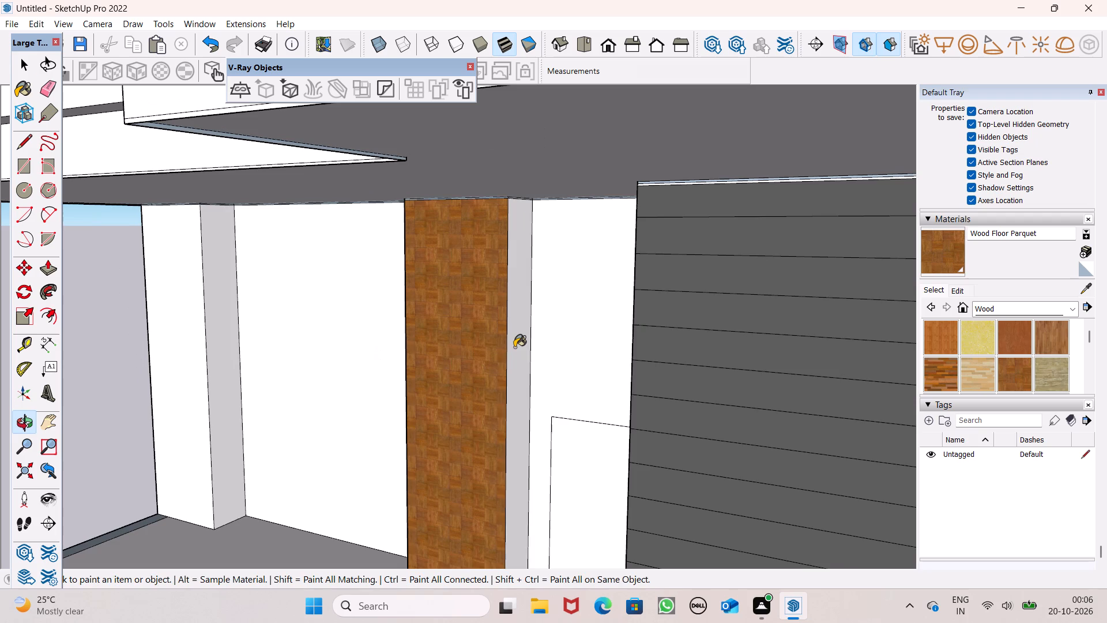
pyautogui.moveTo(434, 352); pyautogui.dragTo(747, 339, button='middle')
pyautogui.click(451, 328)
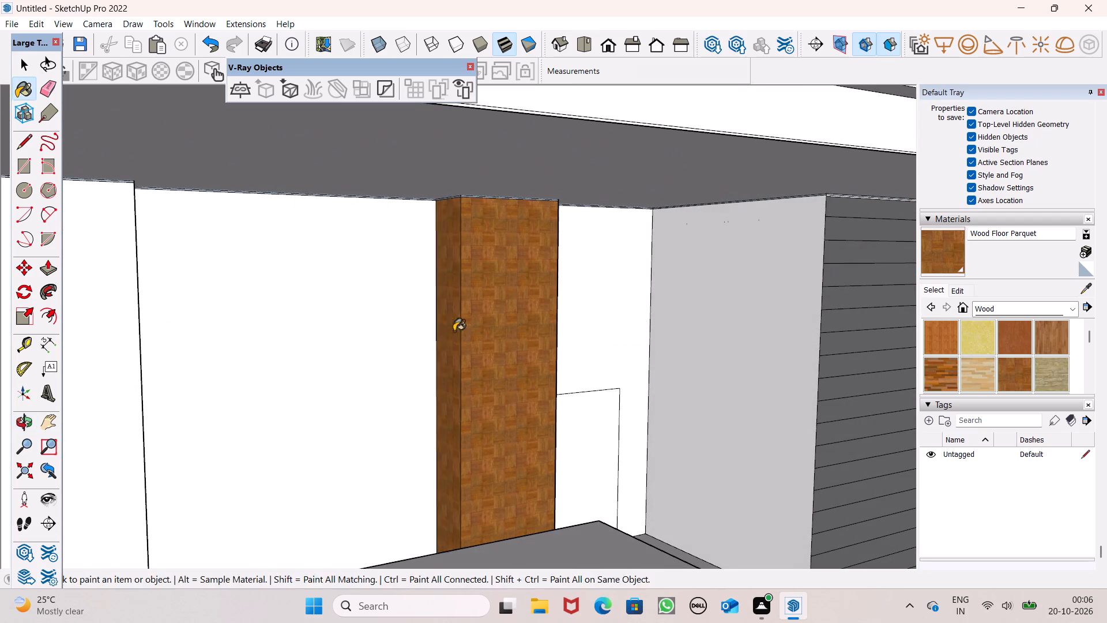
# Paint the inner, front and outer faces of the corner column below the balcony with Wood Floor Parquet.
pyautogui.moveTo(511, 339); pyautogui.dragTo(190, 346, button='middle')
pyautogui.scroll(1, 190, 346)
pyautogui.click(206, 354)
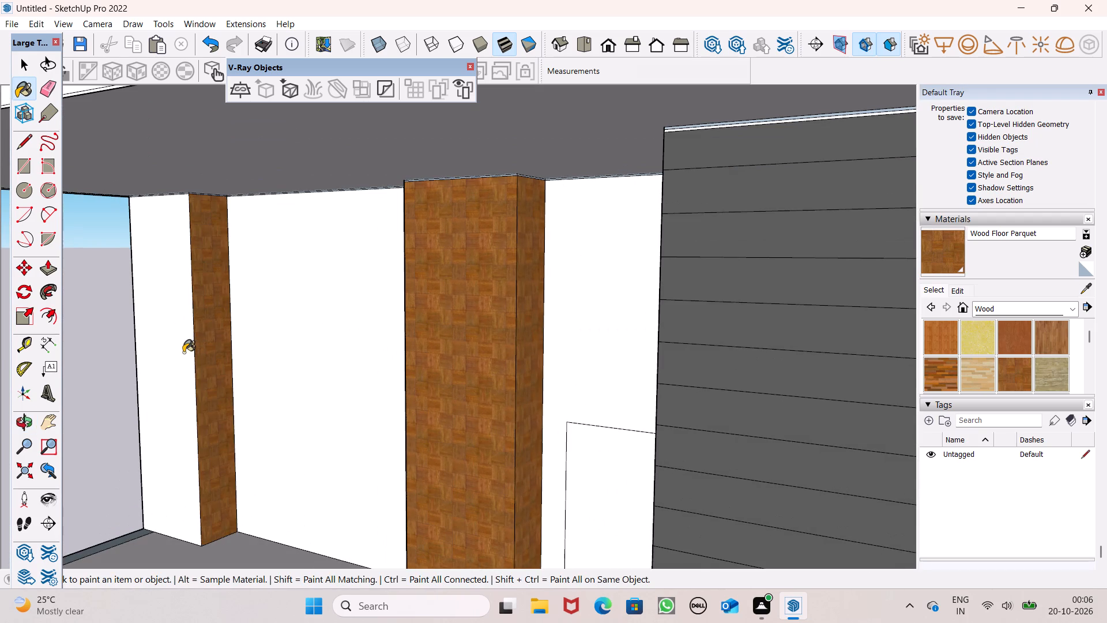
pyautogui.click(183, 352)
pyautogui.moveTo(178, 358); pyautogui.dragTo(716, 327, button='middle')
pyautogui.click(413, 314)
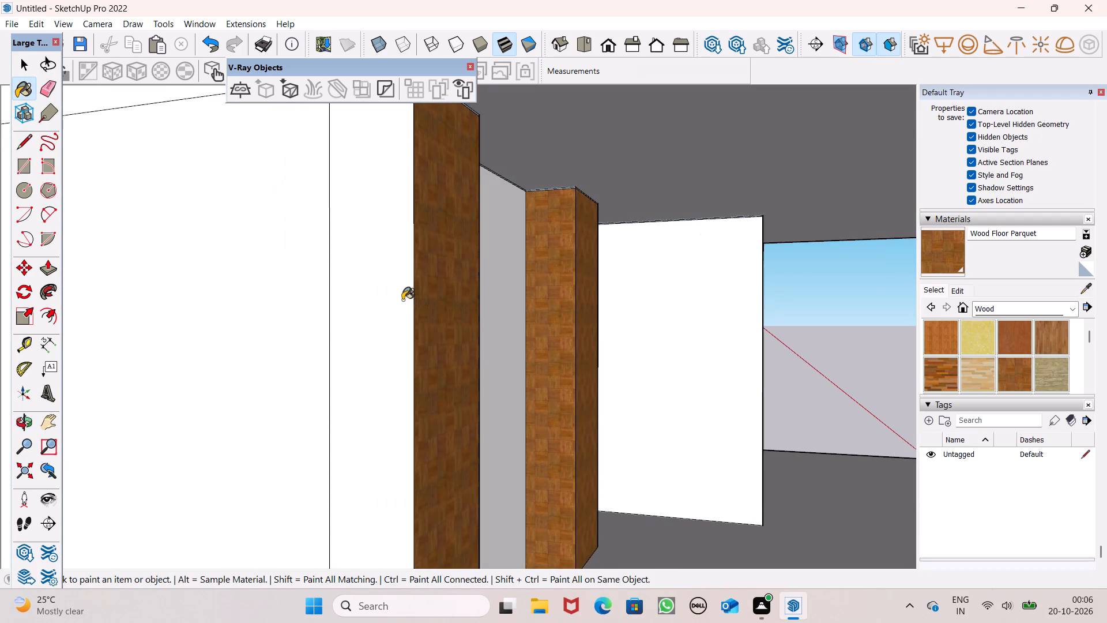
pyautogui.click(396, 297)
# Fill in the white slab-level section between the corner column and the frame leg above with Wood Floor Parquet.
pyautogui.scroll(-11, 479, 319)
pyautogui.scroll(4, 464, 280)
pyautogui.click(481, 269)
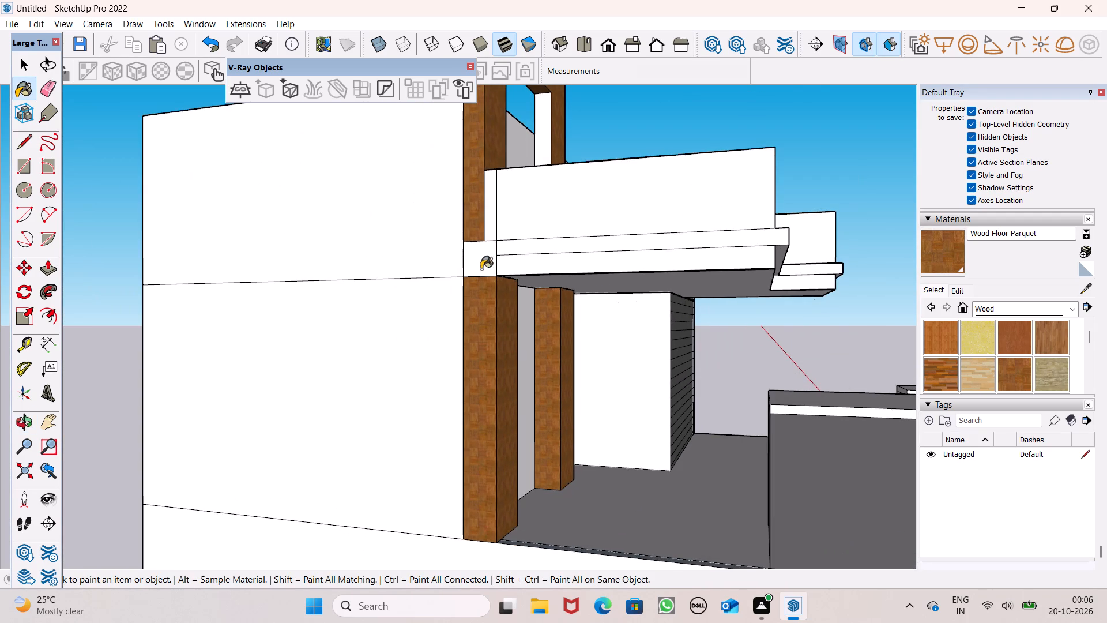
pyautogui.moveTo(468, 351); pyautogui.dragTo(437, 412, button='middle')
pyautogui.scroll(-3, 442, 371)
pyautogui.scroll(-5, 464, 309)
pyautogui.moveTo(470, 329); pyautogui.dragTo(453, 428, button='middle')
pyautogui.scroll(2, 450, 443)
pyautogui.scroll(5, 524, 271)
pyautogui.click(498, 241)
# Paint the rear of the top-floor frame with Wood Floor Parquet.
pyautogui.moveTo(464, 296); pyautogui.dragTo(675, 306, button='middle')
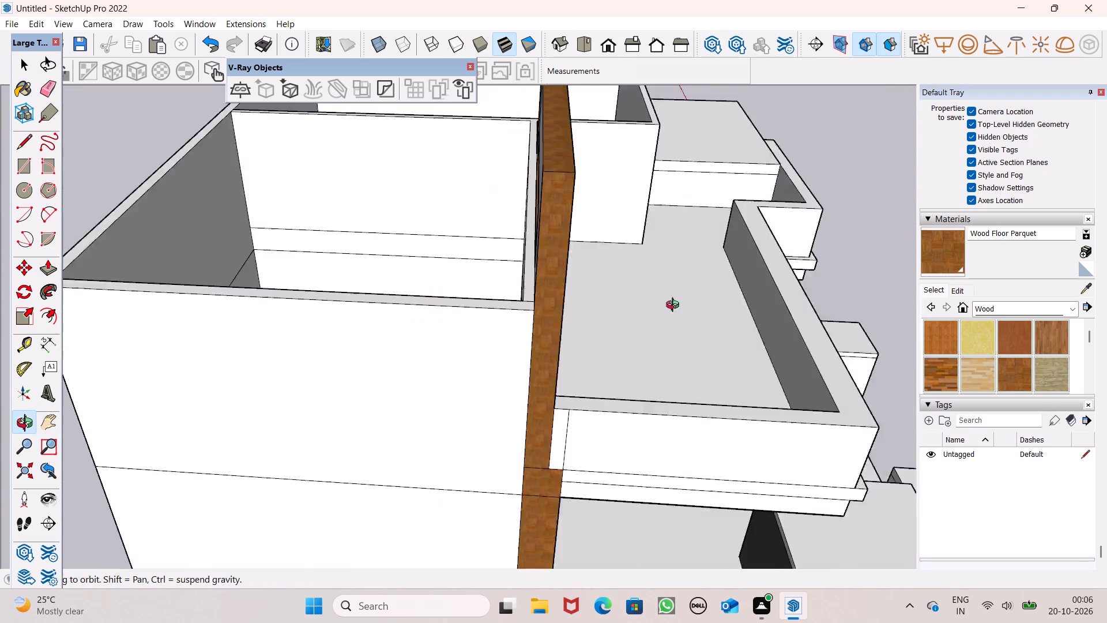
pyautogui.moveTo(675, 306); pyautogui.dragTo(765, 287, button='middle')
pyautogui.click(707, 187)
pyautogui.click(729, 180)
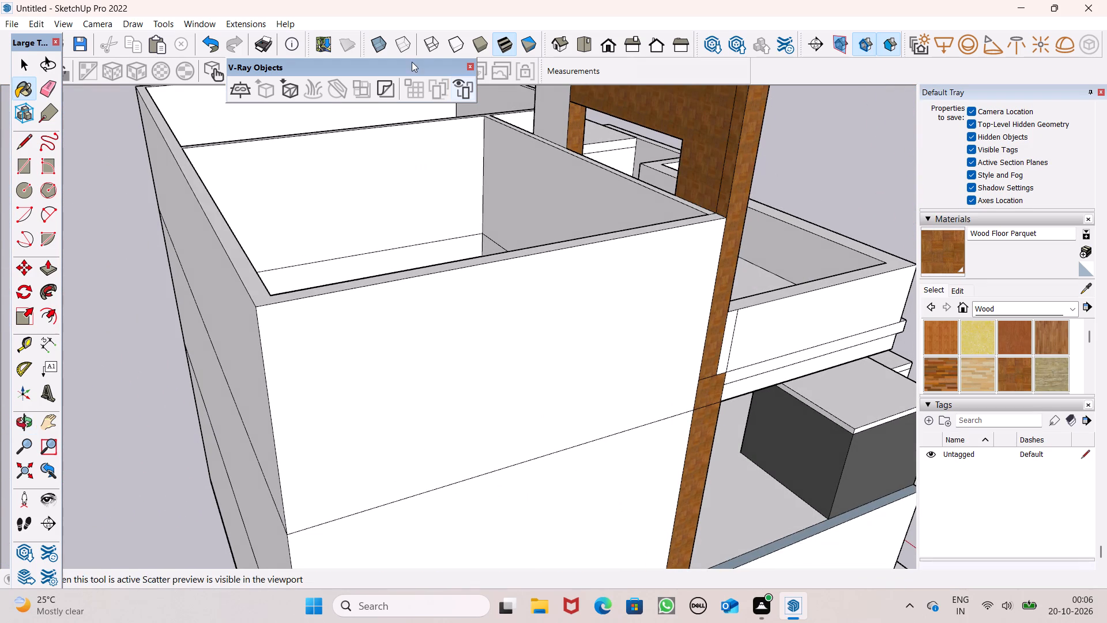
pyautogui.click(547, 116)
# Examine the wood-finished frame and columns from the front of the house.
pyautogui.scroll(-3, 581, 227)
pyautogui.moveTo(671, 262); pyautogui.dragTo(492, 195, button='middle')
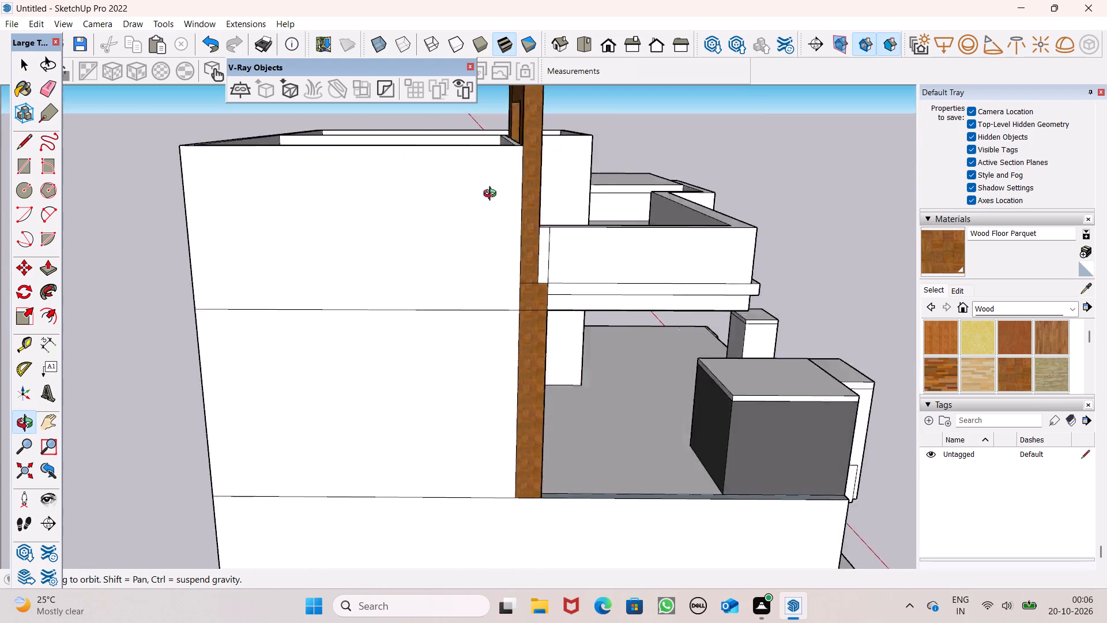
pyautogui.moveTo(492, 195); pyautogui.dragTo(318, 211, button='middle')
pyautogui.scroll(-2, 423, 211)
pyautogui.moveTo(564, 277); pyautogui.dragTo(382, 288, button='middle')
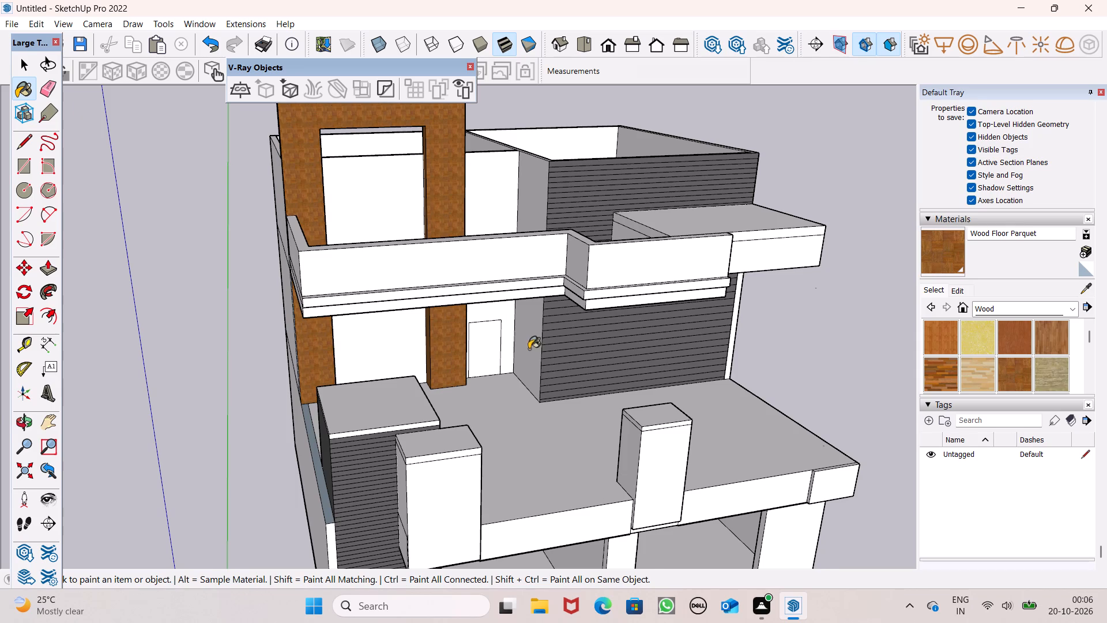
pyautogui.moveTo(528, 350); pyautogui.dragTo(461, 335, button='middle')
pyautogui.press('space')
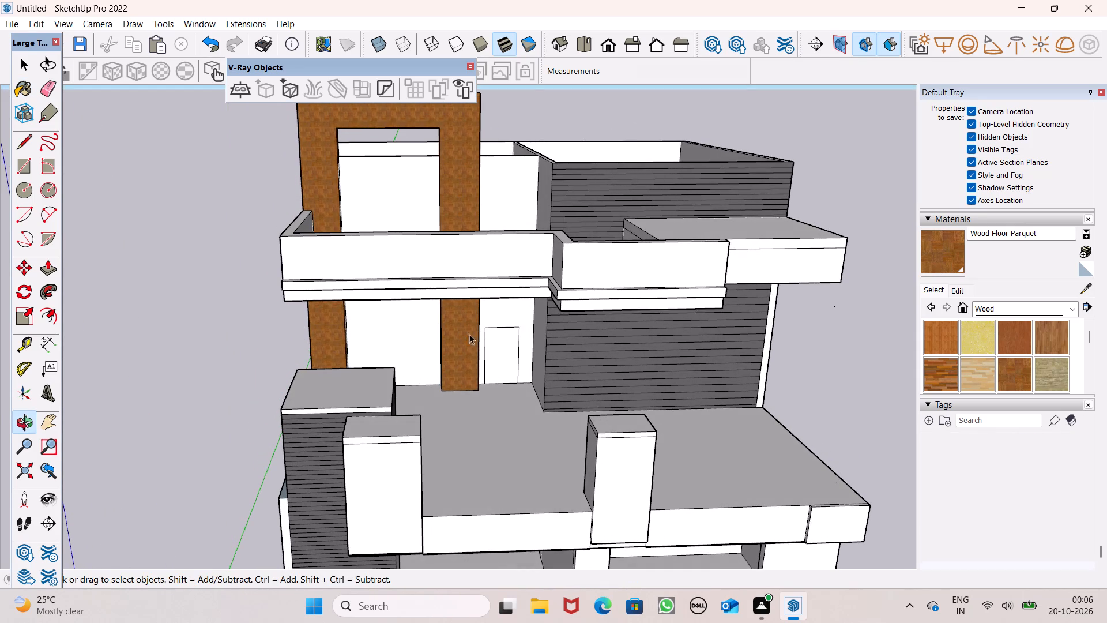
pyautogui.scroll(3, 629, 389)
pyautogui.scroll(-1, 594, 377)
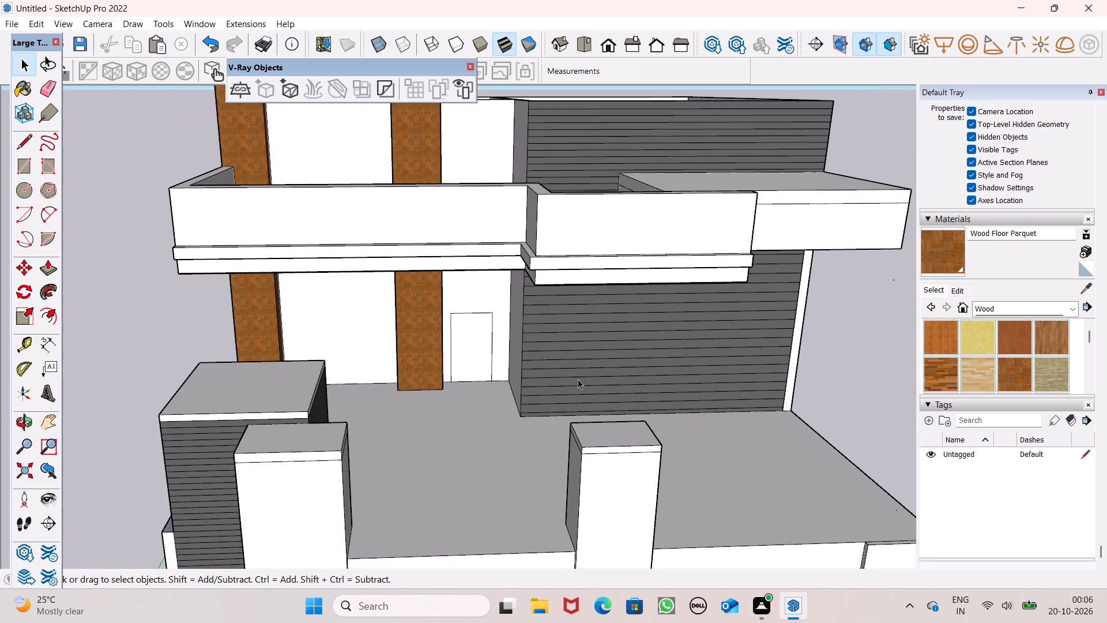
# Push the door-shaped face beside the wood column 6" inward to cut the doorway through the rear terrace wall.
pyautogui.moveTo(578, 379); pyautogui.dragTo(556, 356, button='middle')
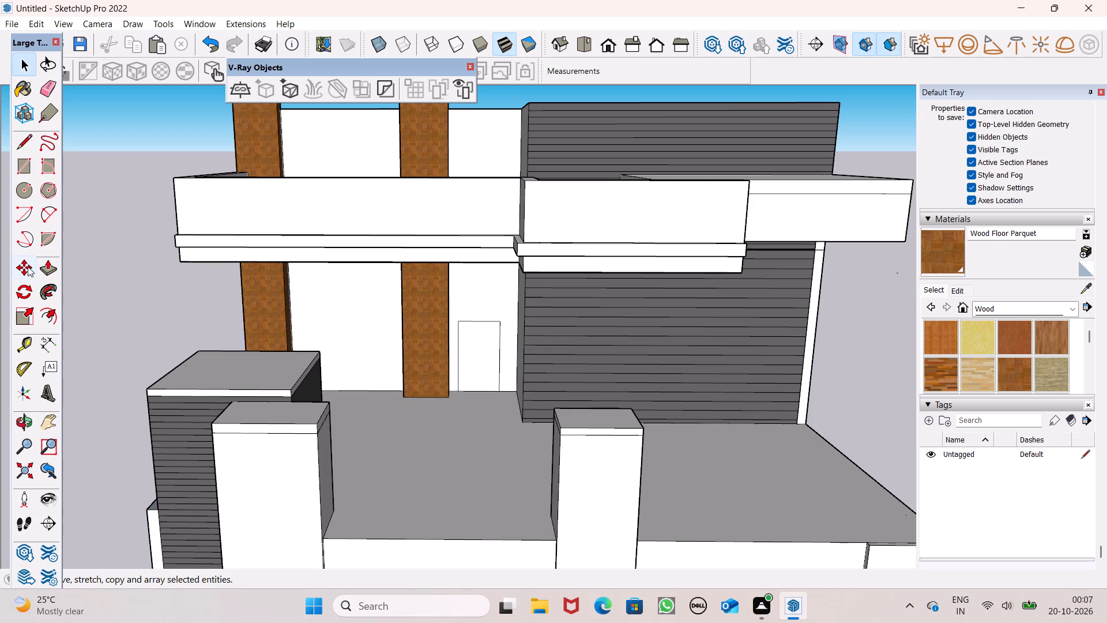
pyautogui.click(44, 267)
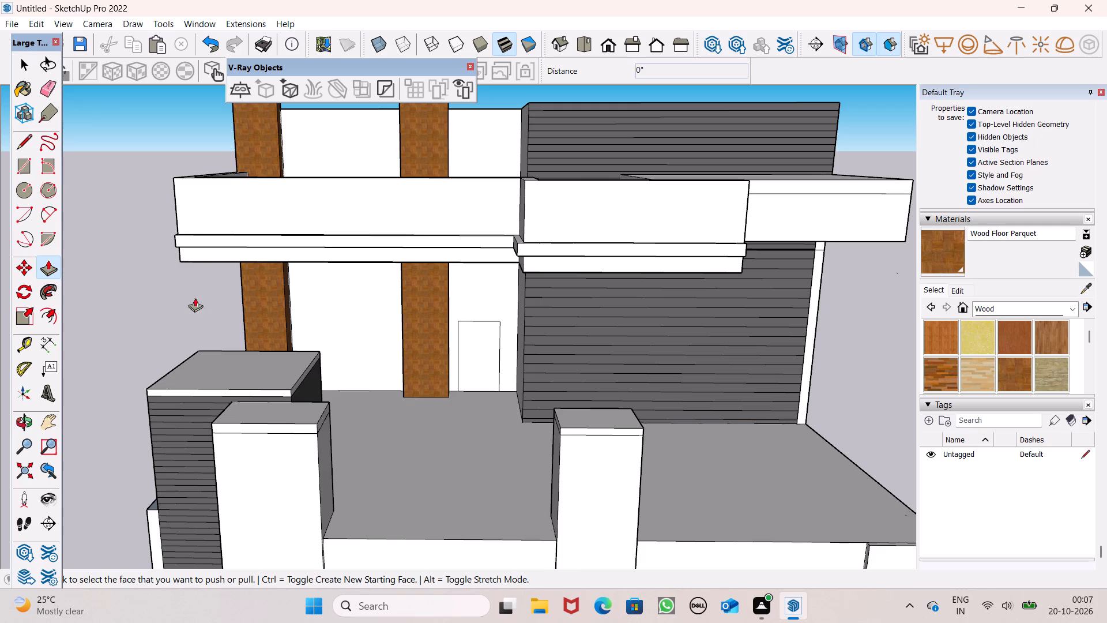
pyautogui.scroll(4, 489, 397)
pyautogui.moveTo(468, 375); pyautogui.dragTo(473, 360)
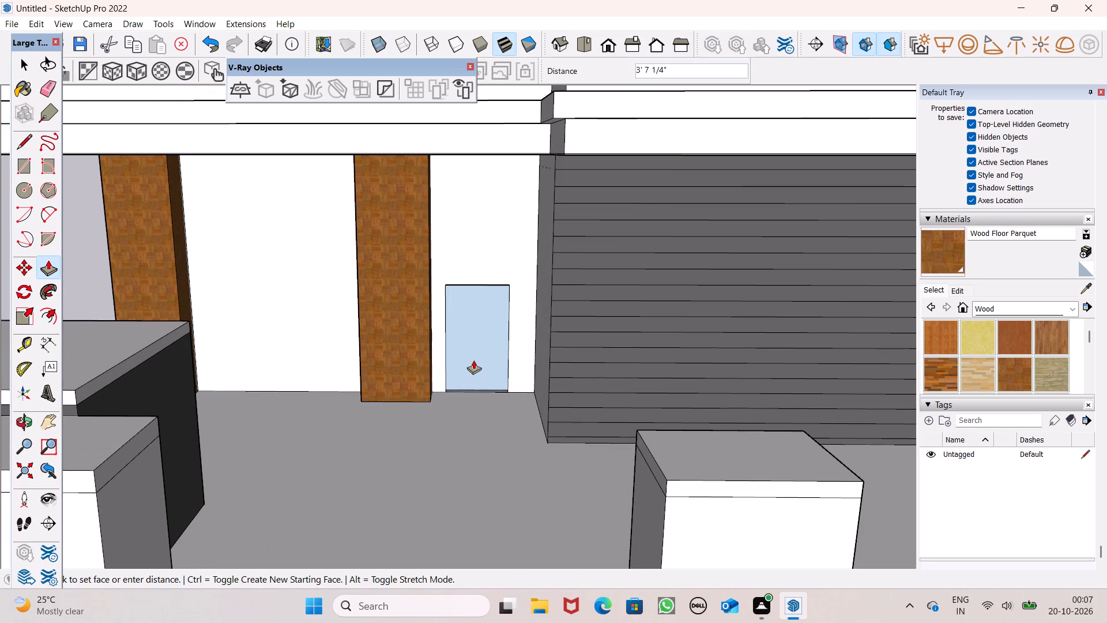
pyautogui.moveTo(473, 360); pyautogui.dragTo(475, 359)
# Raise the top of the doorway opening by 1' 10 13/16" with Push/Pull.
pyautogui.moveTo(475, 316); pyautogui.dragTo(475, 219, button='middle')
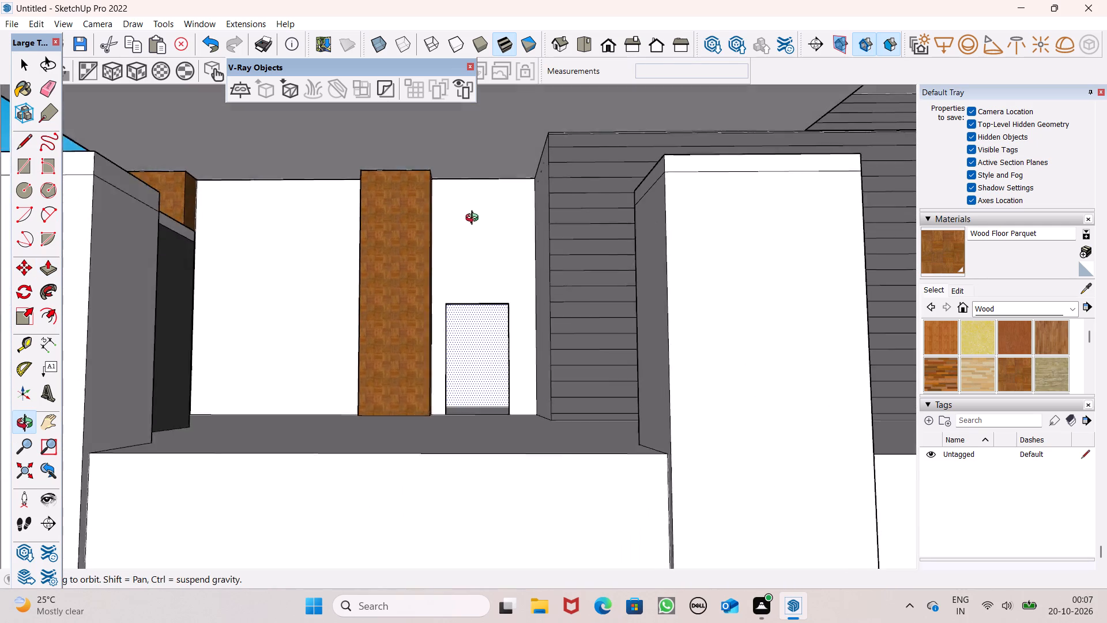
pyautogui.moveTo(475, 219); pyautogui.dragTo(478, 215, button='middle')
pyautogui.scroll(5, 484, 281)
pyautogui.moveTo(473, 304); pyautogui.dragTo(472, 283, button='middle')
pyautogui.scroll(3, 472, 290)
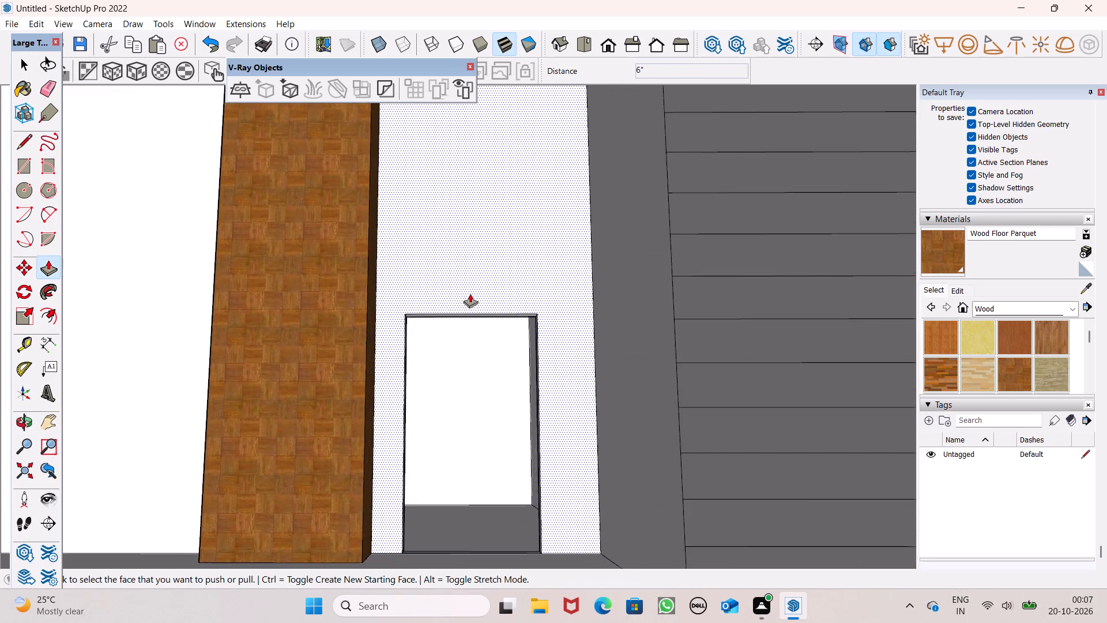
pyautogui.scroll(3, 470, 294)
pyautogui.moveTo(468, 326); pyautogui.dragTo(484, 235)
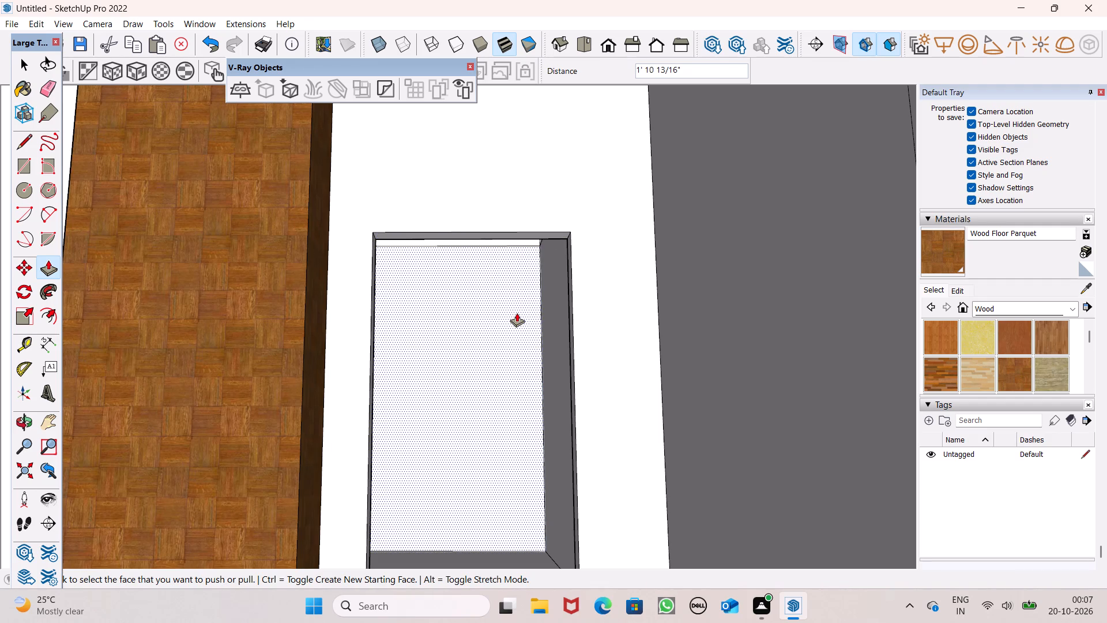
# Examine the doorway and the surrounding terrace from outside, both close up and from the front of the house.
pyautogui.scroll(-2, 513, 295)
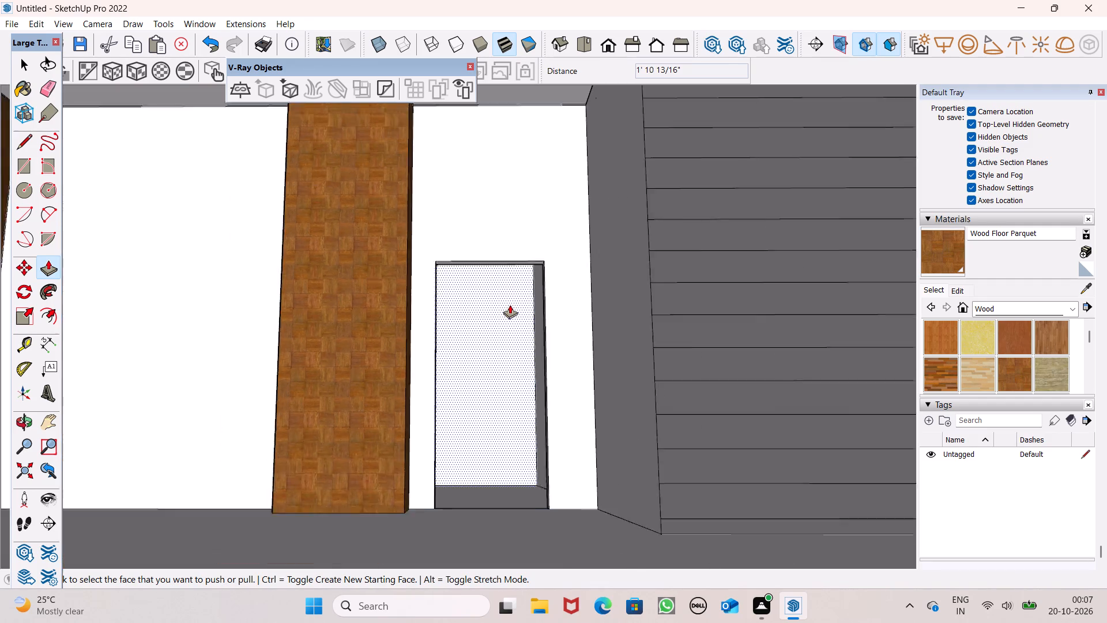
pyautogui.scroll(-6, 510, 305)
pyautogui.moveTo(528, 348); pyautogui.dragTo(524, 443, button='middle')
pyautogui.scroll(1, 524, 444)
pyautogui.scroll(-1, 522, 418)
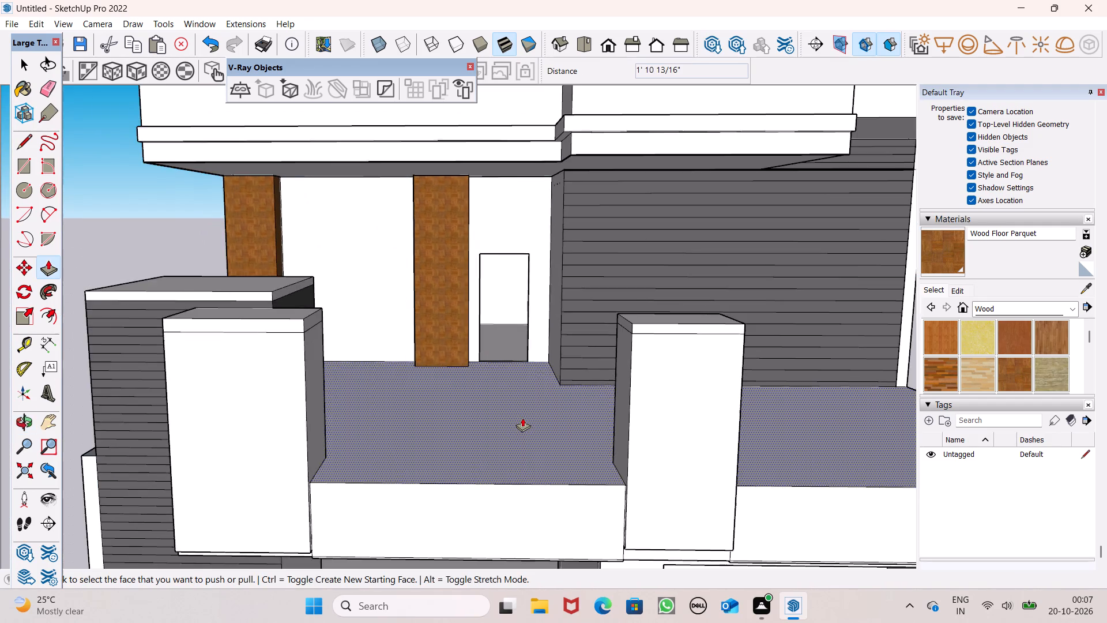
pyautogui.scroll(-10, 522, 418)
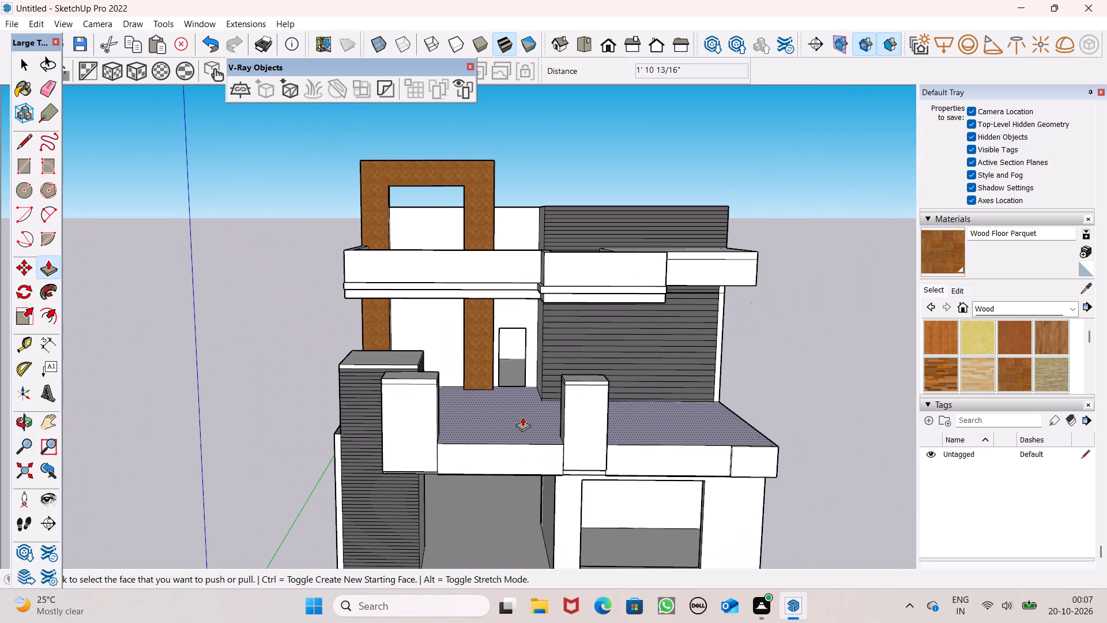
pyautogui.scroll(-1, 522, 415)
pyautogui.moveTo(614, 450); pyautogui.dragTo(609, 444, button='middle')
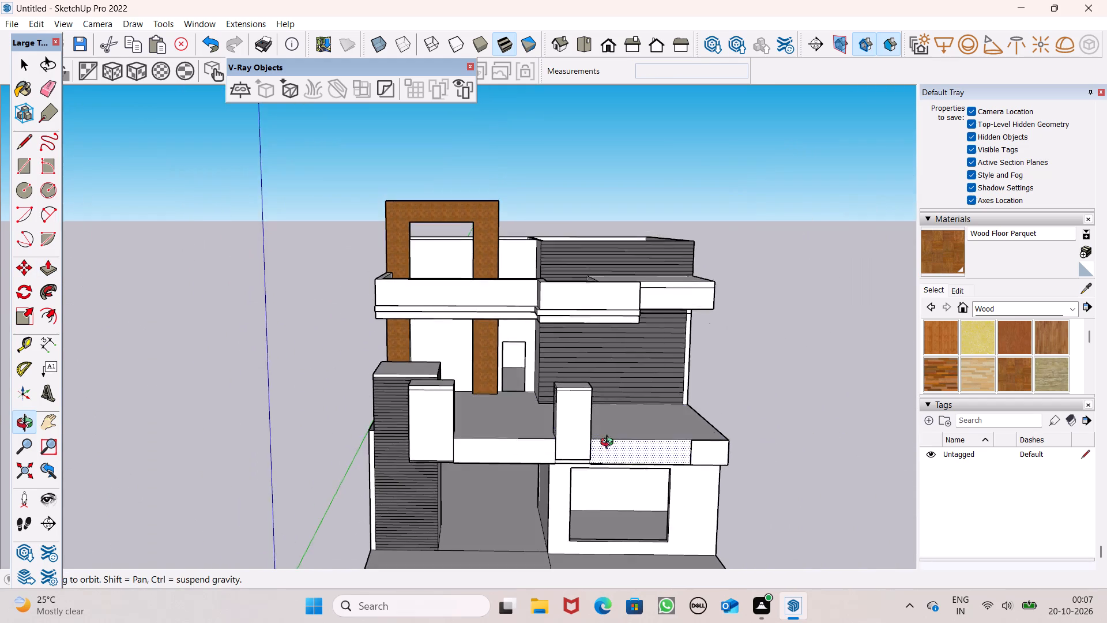
pyautogui.moveTo(609, 444); pyautogui.dragTo(560, 432, button='middle')
pyautogui.scroll(5, 542, 411)
pyautogui.moveTo(534, 397); pyautogui.dragTo(585, 331, button='middle')
pyautogui.scroll(1, 585, 335)
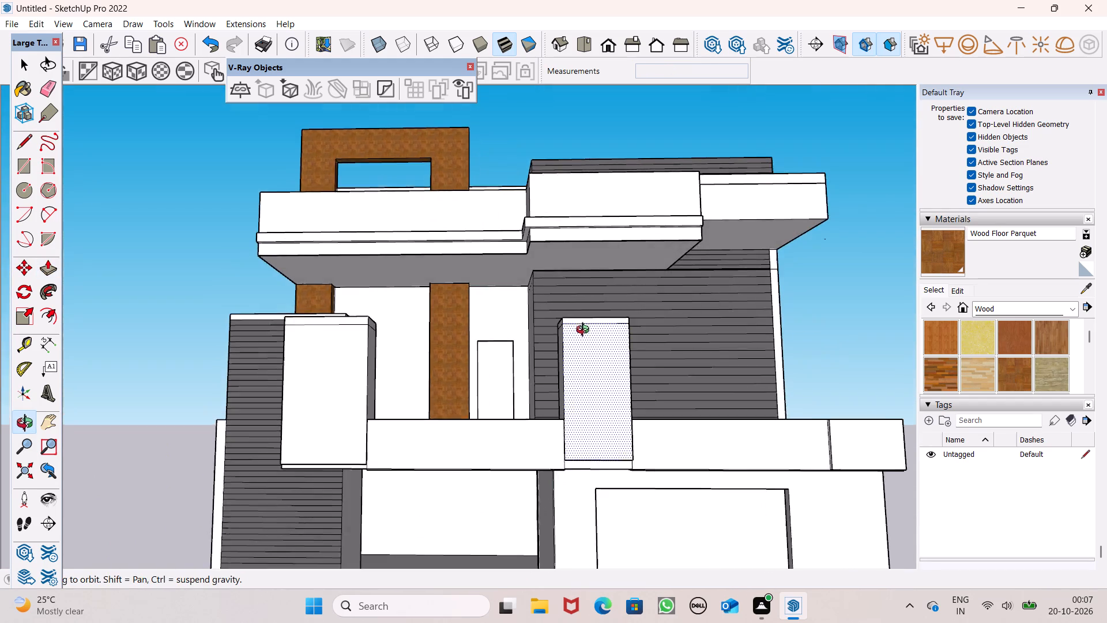
pyautogui.moveTo(585, 331); pyautogui.dragTo(585, 331, button='middle')
pyautogui.scroll(9, 533, 332)
pyautogui.scroll(-1, 493, 354)
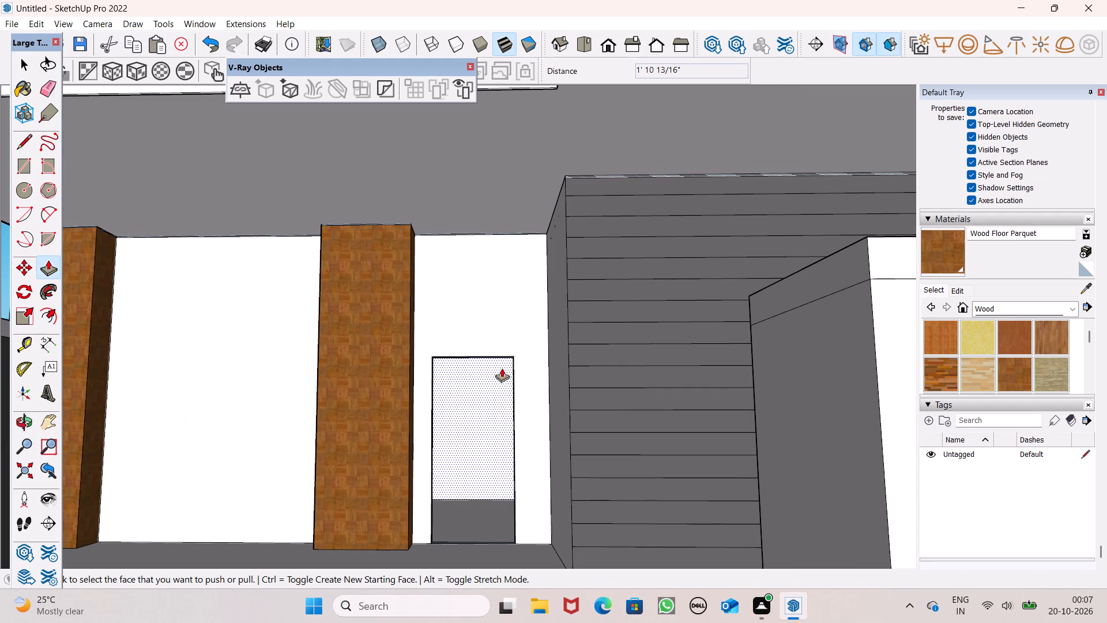
pyautogui.scroll(-1, 532, 384)
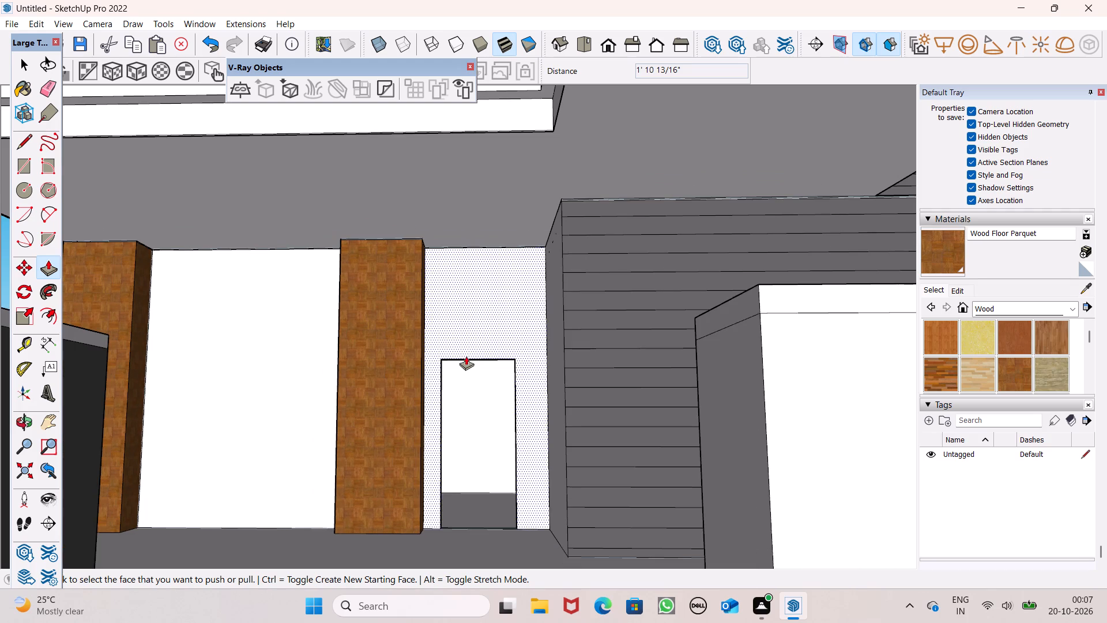
pyautogui.scroll(-2, 466, 356)
pyautogui.moveTo(469, 374); pyautogui.dragTo(493, 391, button='middle')
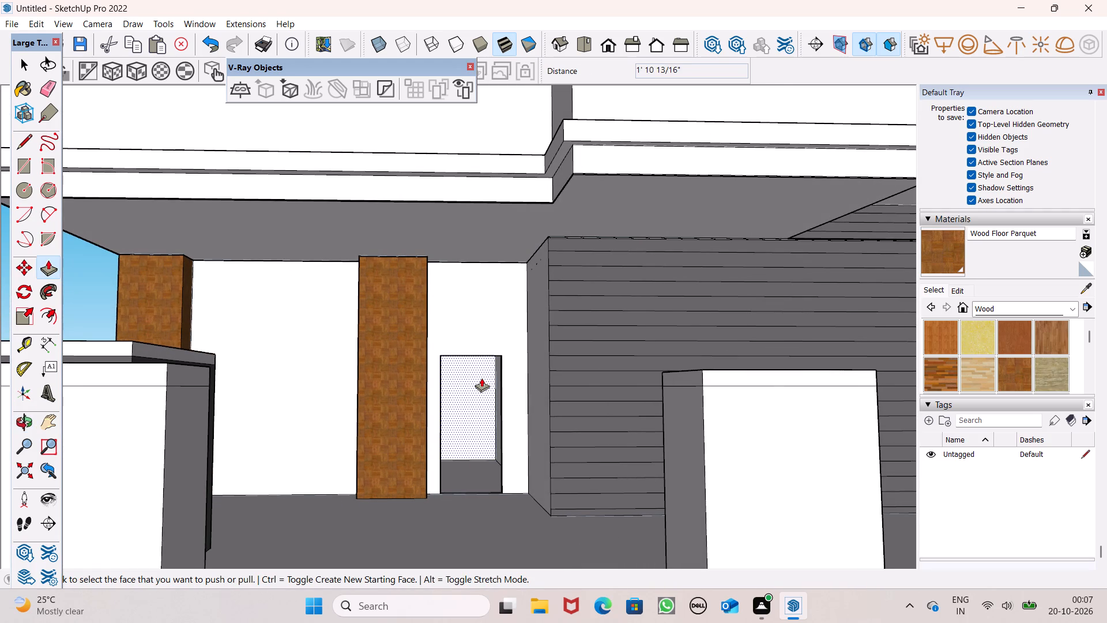
pyautogui.scroll(-1, 481, 378)
pyautogui.moveTo(517, 404); pyautogui.dragTo(495, 359, button='middle')
pyautogui.scroll(6, 484, 366)
pyautogui.moveTo(483, 371); pyautogui.dragTo(485, 333, button='middle')
pyautogui.scroll(2, 473, 358)
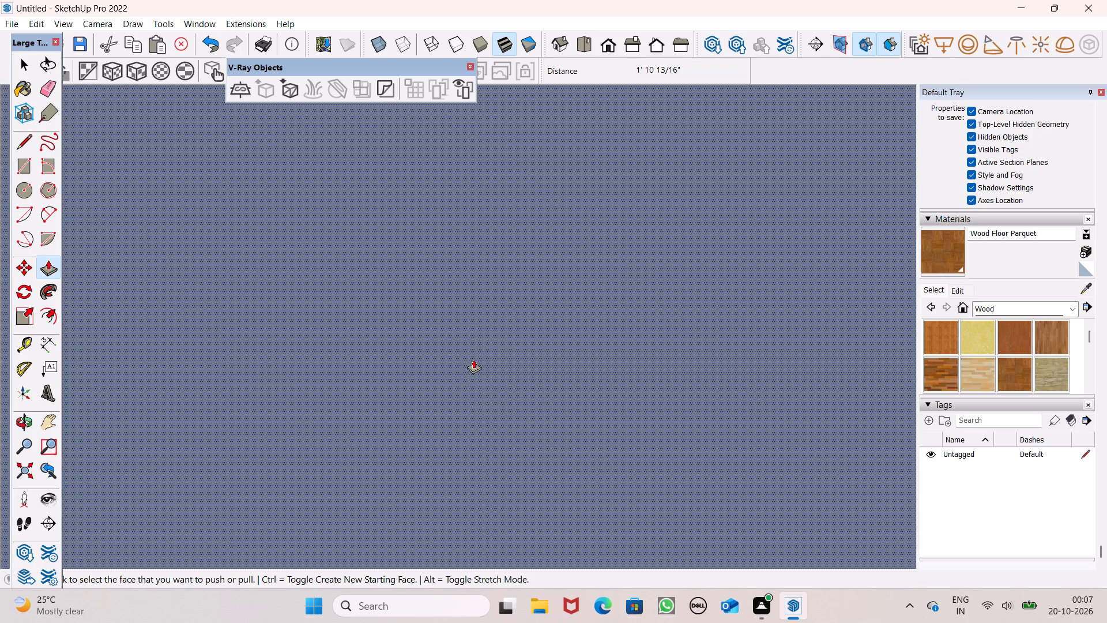
pyautogui.scroll(-2, 473, 362)
pyautogui.moveTo(473, 370); pyautogui.dragTo(499, 489, button='middle')
pyautogui.scroll(1, 498, 495)
pyautogui.scroll(-11, 481, 331)
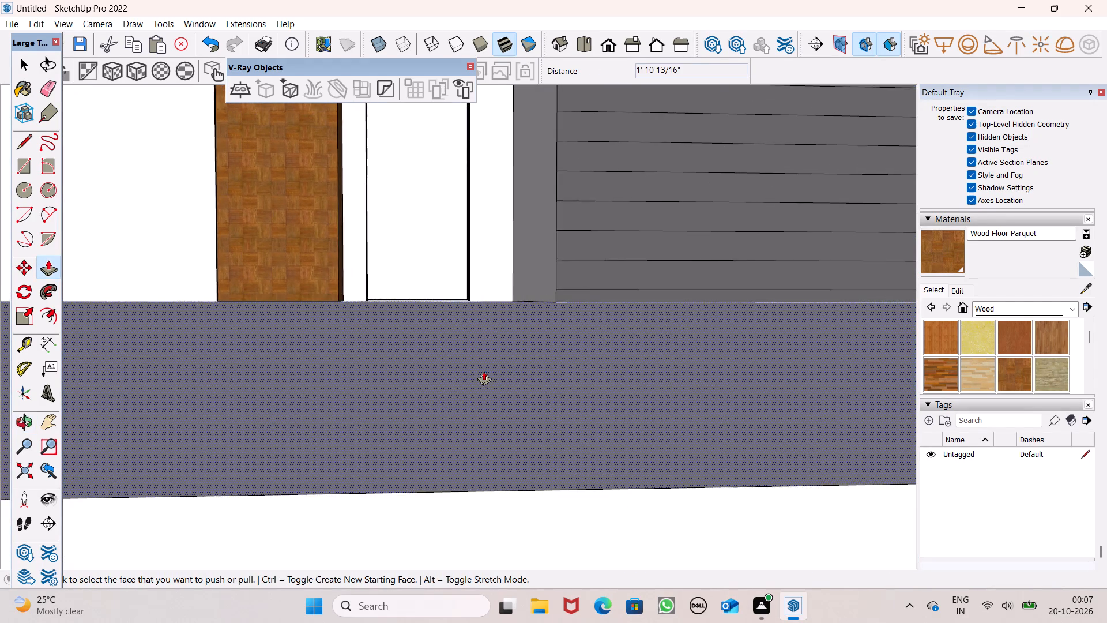
pyautogui.scroll(-11, 485, 370)
pyautogui.scroll(-11, 488, 321)
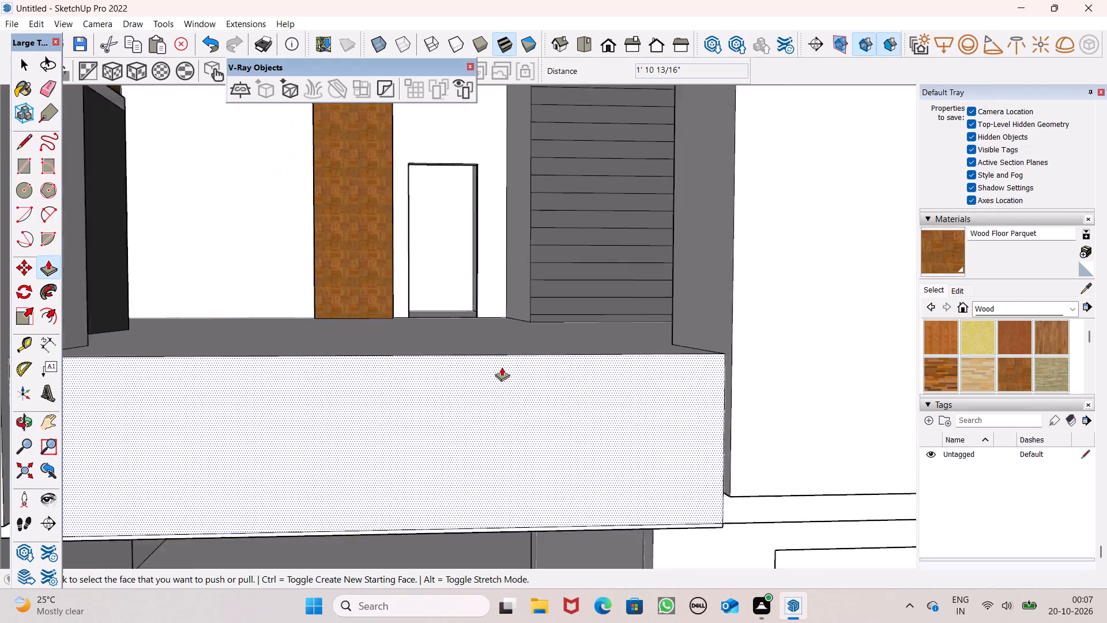
pyautogui.scroll(-14, 502, 367)
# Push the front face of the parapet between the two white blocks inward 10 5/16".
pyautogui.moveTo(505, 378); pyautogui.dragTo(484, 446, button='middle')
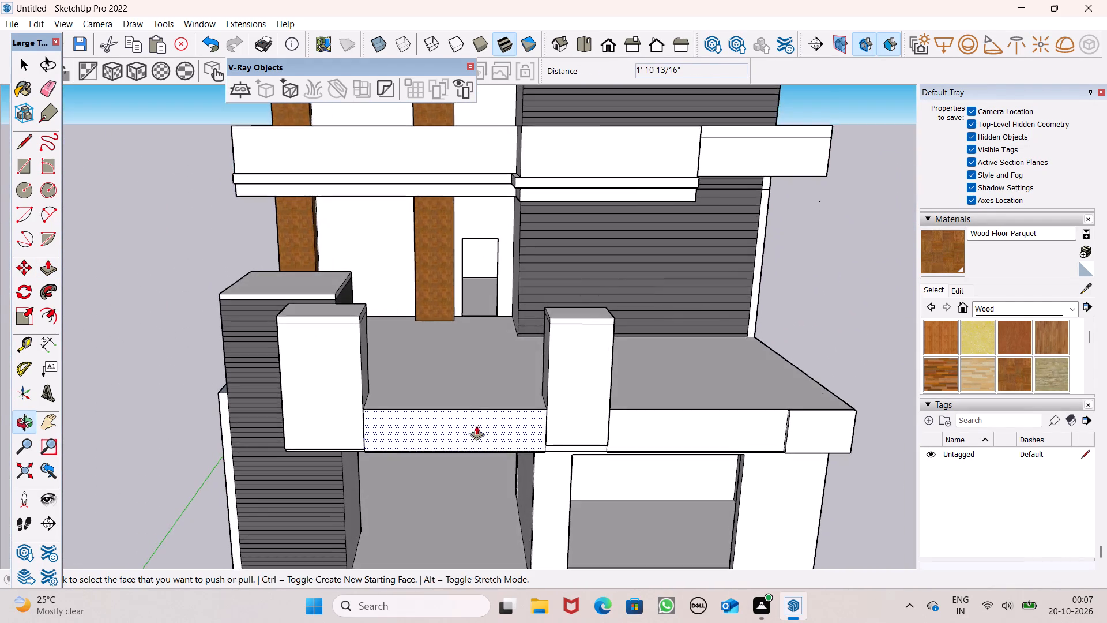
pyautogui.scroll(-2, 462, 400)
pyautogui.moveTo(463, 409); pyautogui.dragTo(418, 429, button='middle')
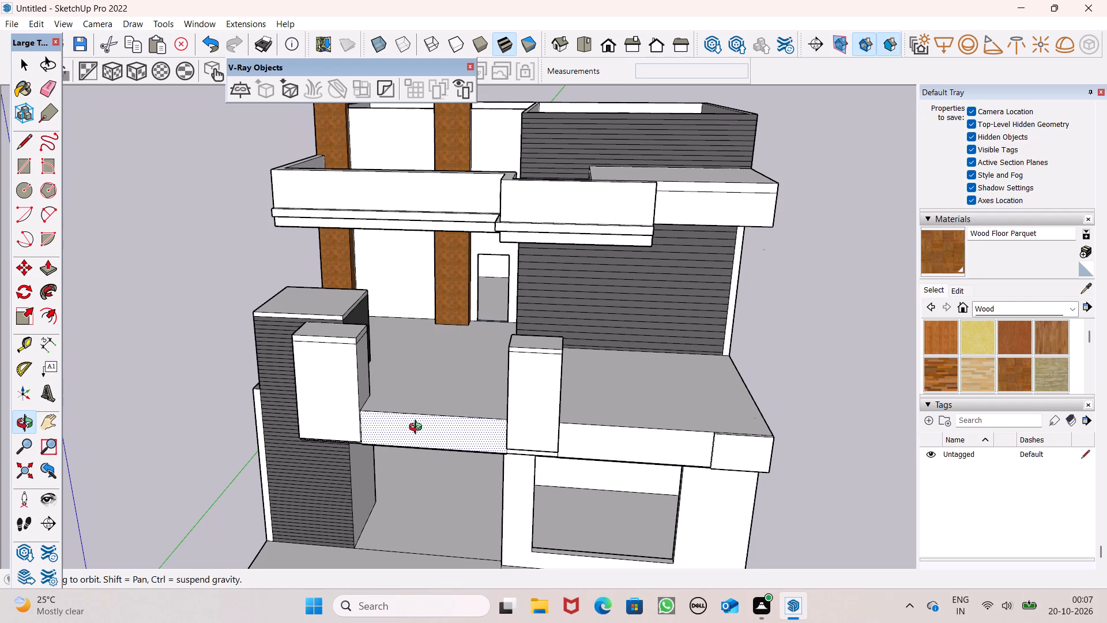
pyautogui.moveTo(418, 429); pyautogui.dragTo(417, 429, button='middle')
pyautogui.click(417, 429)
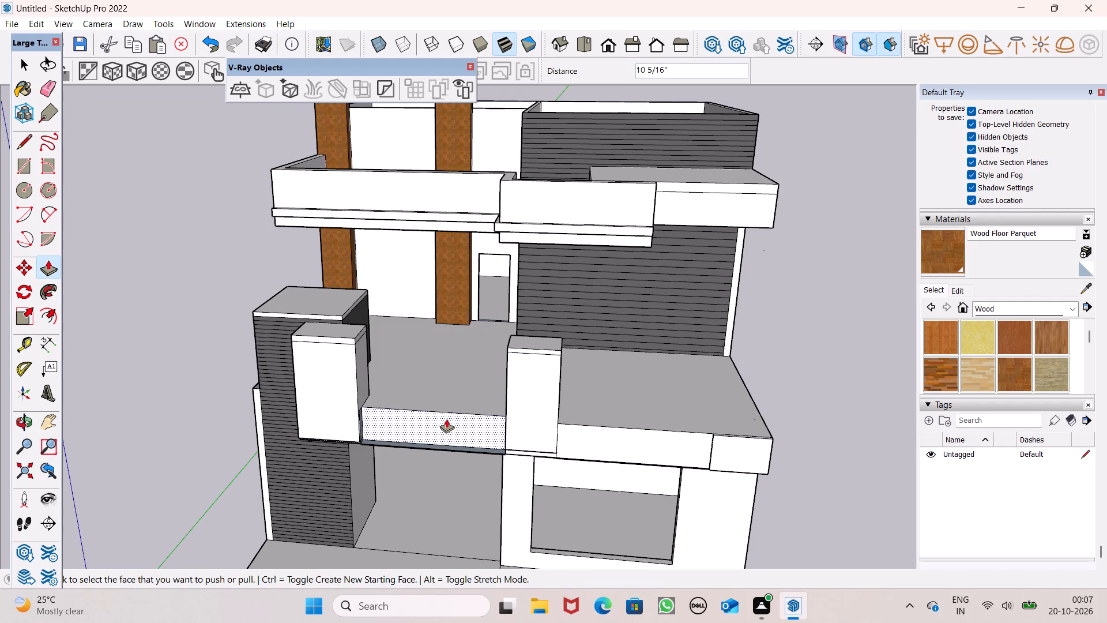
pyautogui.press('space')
# Pull the parapet's front face between the two white blocks outward 1' 2 5/16", flush with the fronts of the blocks.
pyautogui.moveTo(494, 451); pyautogui.dragTo(304, 276, button='middle')
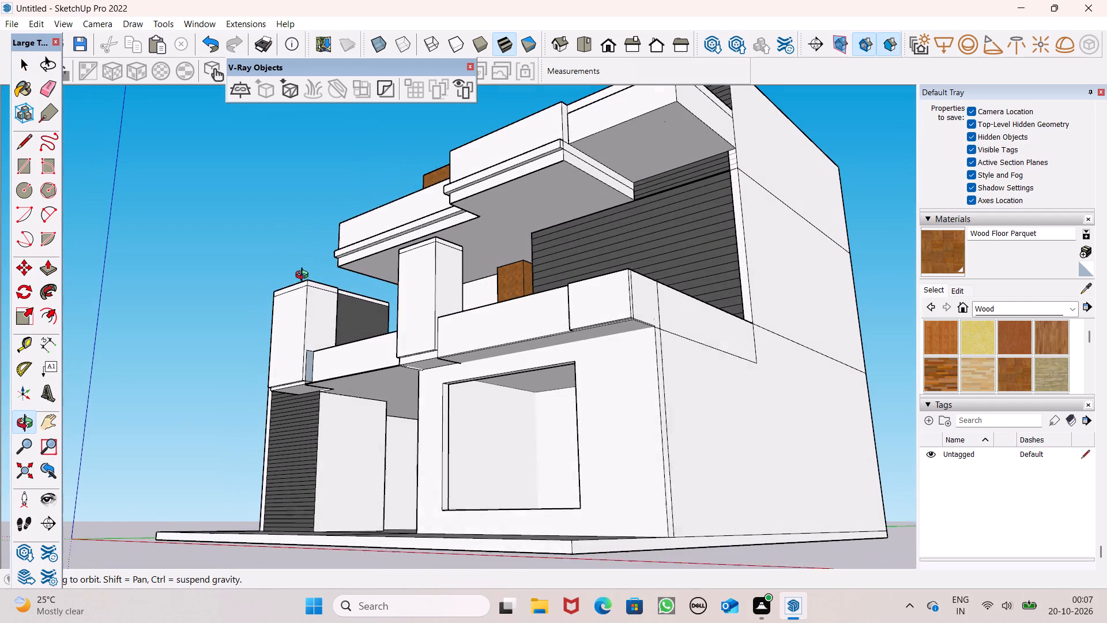
pyautogui.moveTo(304, 276); pyautogui.dragTo(304, 277, button='middle')
pyautogui.moveTo(372, 389); pyautogui.dragTo(500, 404, button='middle')
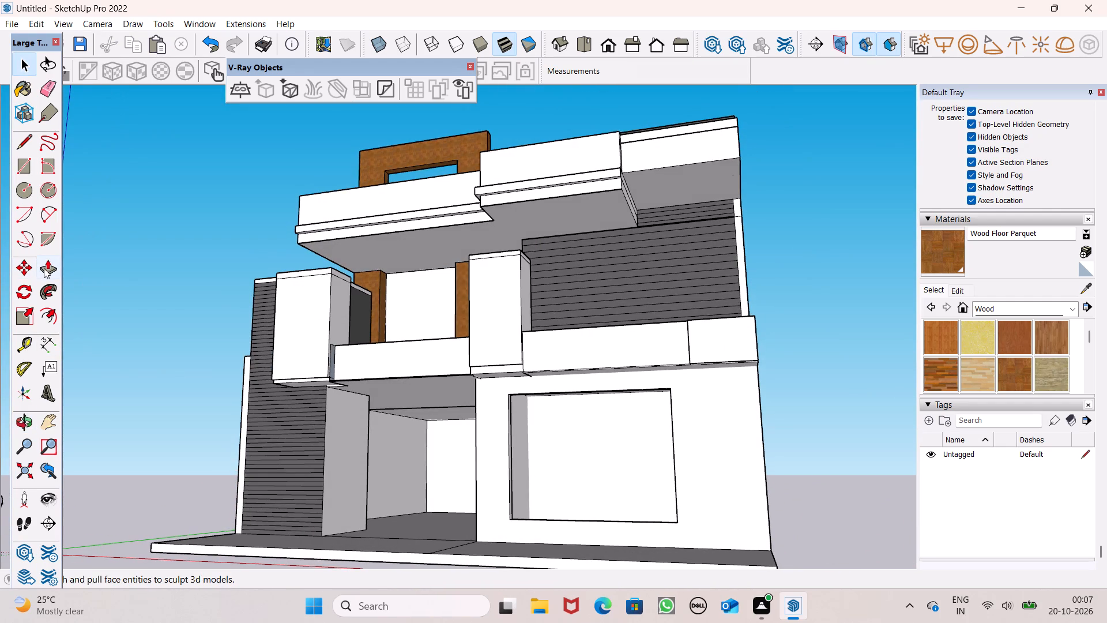
pyautogui.click(44, 268)
pyautogui.scroll(4, 193, 307)
pyautogui.moveTo(251, 359); pyautogui.dragTo(240, 379, button='middle')
pyautogui.scroll(1, 248, 363)
pyautogui.scroll(3, 382, 429)
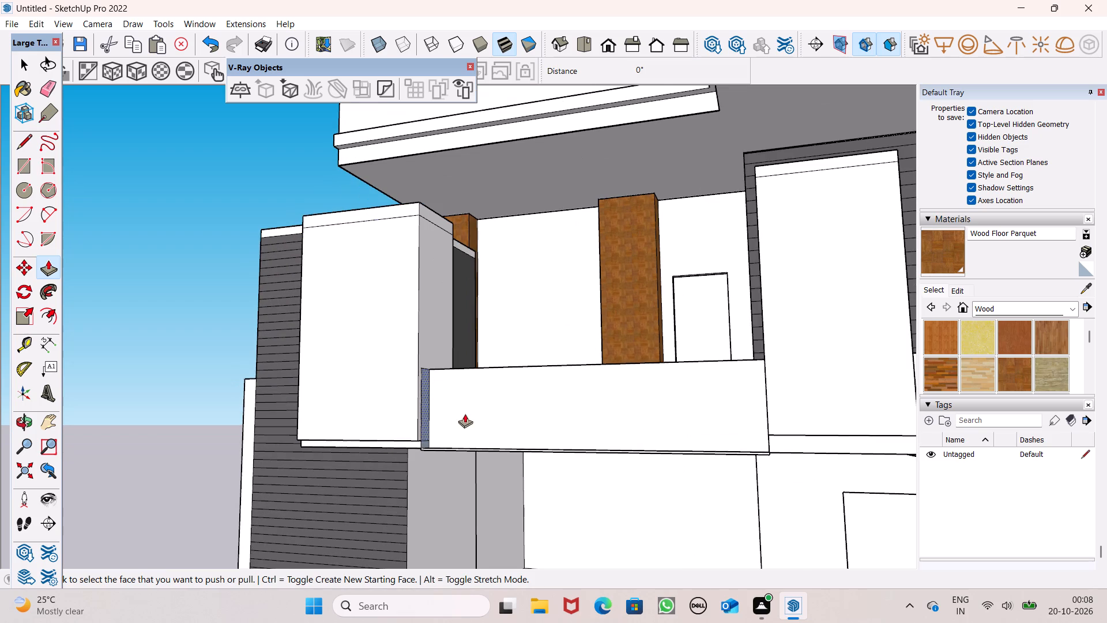
pyautogui.moveTo(463, 414); pyautogui.dragTo(412, 302)
# Examine the parapet, balconies and whole front facade from below, from the front and from above.
pyautogui.scroll(-4, 412, 320)
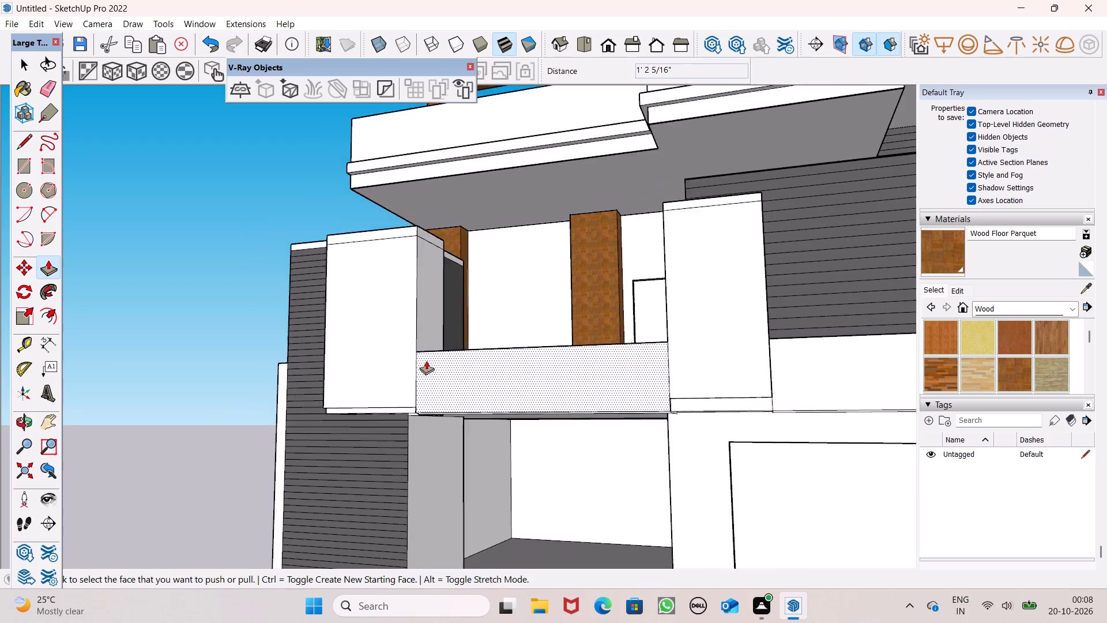
pyautogui.moveTo(426, 378); pyautogui.dragTo(446, 431, button='middle')
pyautogui.scroll(-4, 451, 397)
pyautogui.moveTo(453, 415); pyautogui.dragTo(520, 292, button='middle')
pyautogui.scroll(3, 538, 344)
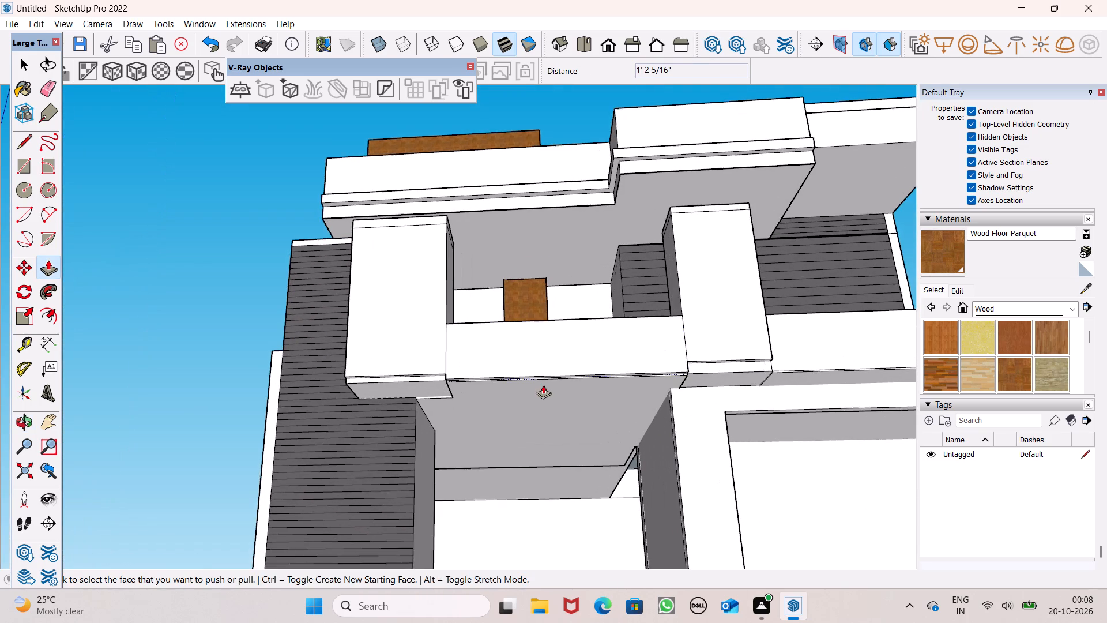
pyautogui.moveTo(544, 385); pyautogui.dragTo(498, 415, button='middle')
pyautogui.scroll(-3, 479, 389)
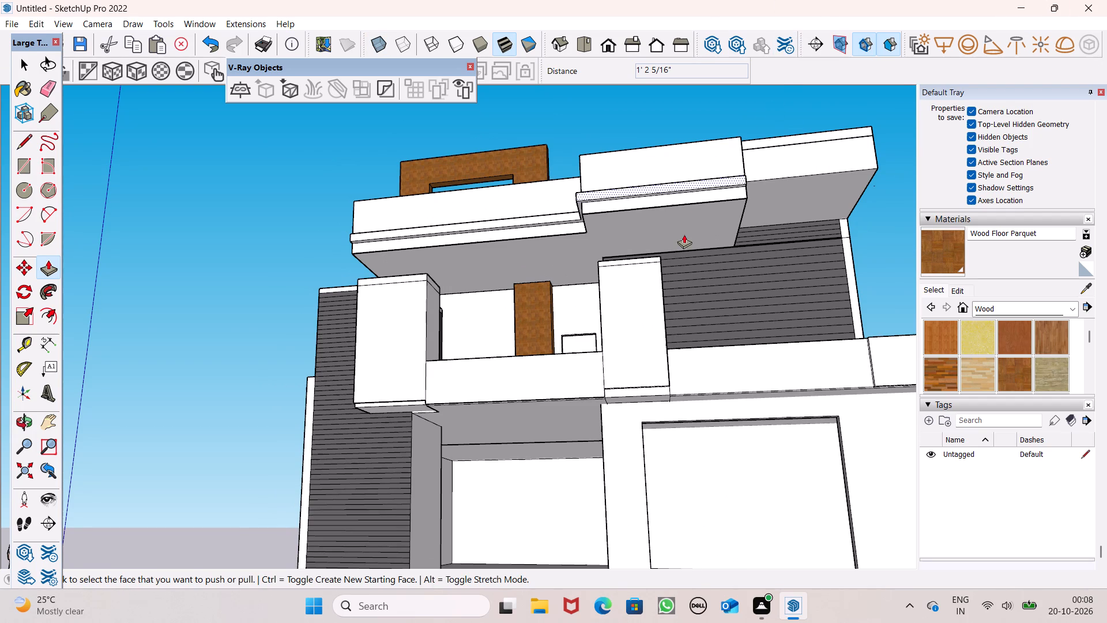
pyautogui.scroll(-1, 639, 166)
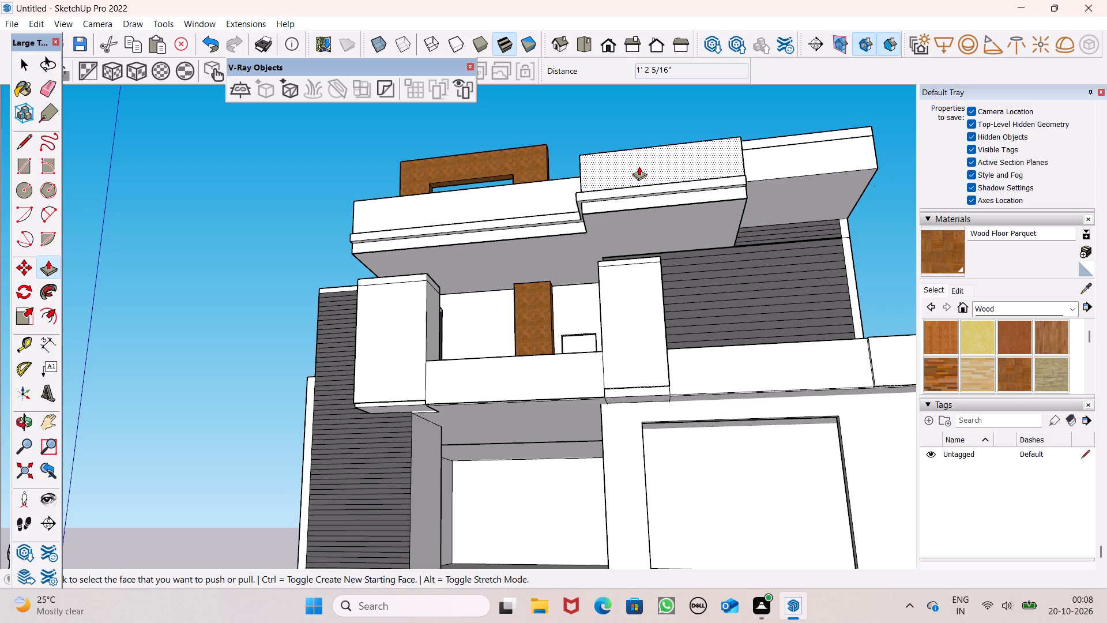
pyautogui.scroll(-4, 639, 167)
pyautogui.moveTo(635, 173); pyautogui.dragTo(638, 329, button='middle')
pyautogui.scroll(1, 638, 329)
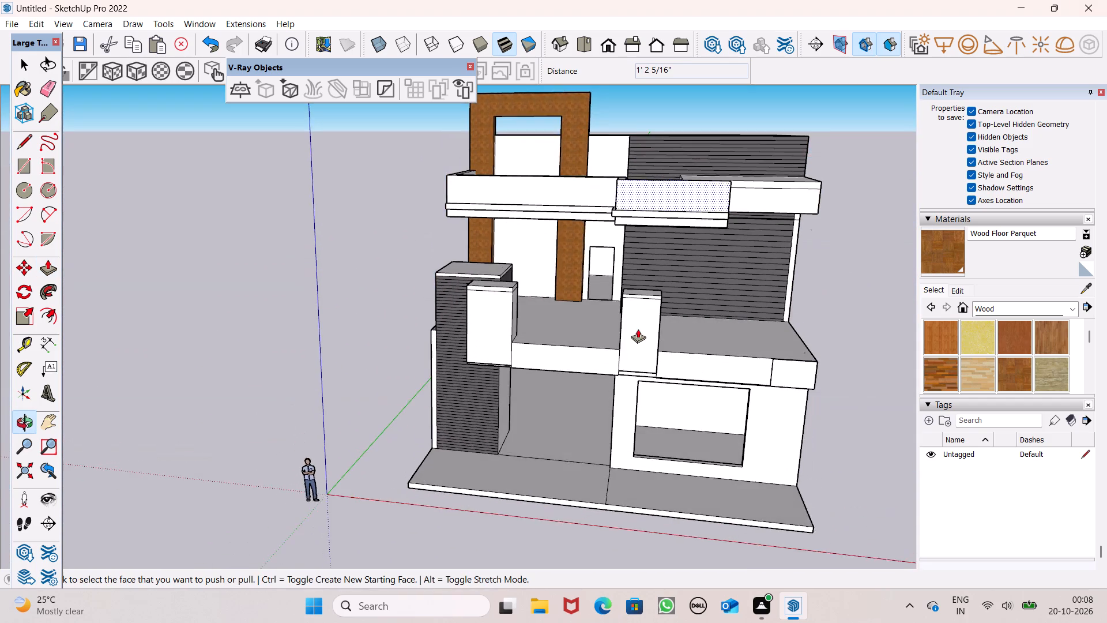
pyautogui.press('space')
pyautogui.moveTo(646, 314); pyautogui.dragTo(617, 333, button='middle')
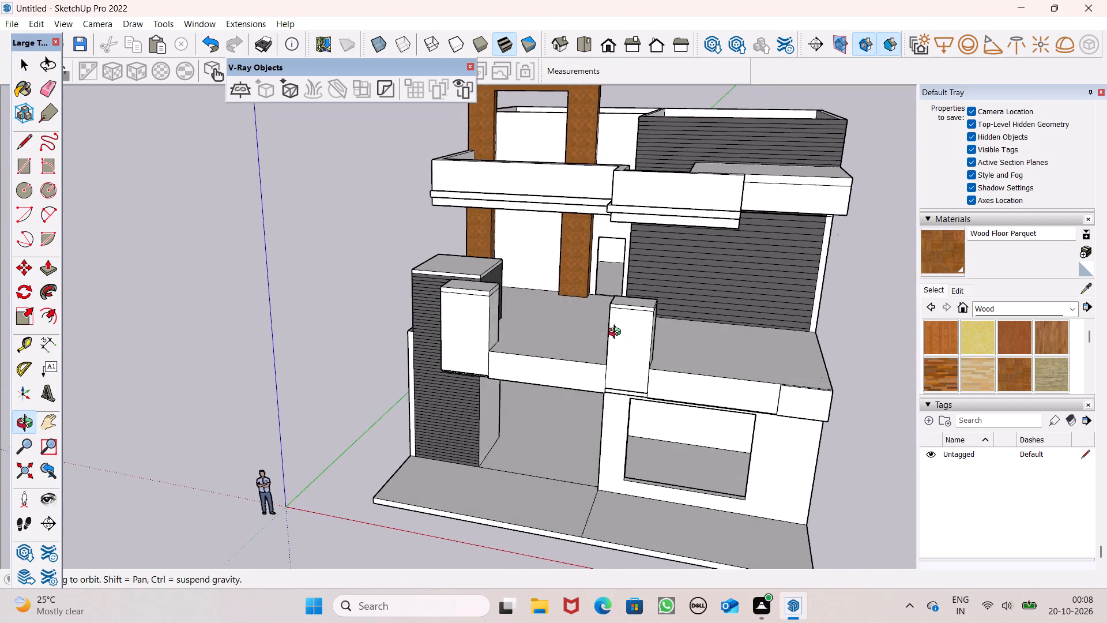
pyautogui.moveTo(617, 333); pyautogui.dragTo(636, 328, button='middle')
pyautogui.scroll(1, 639, 321)
pyautogui.moveTo(637, 324); pyautogui.dragTo(655, 317, button='middle')
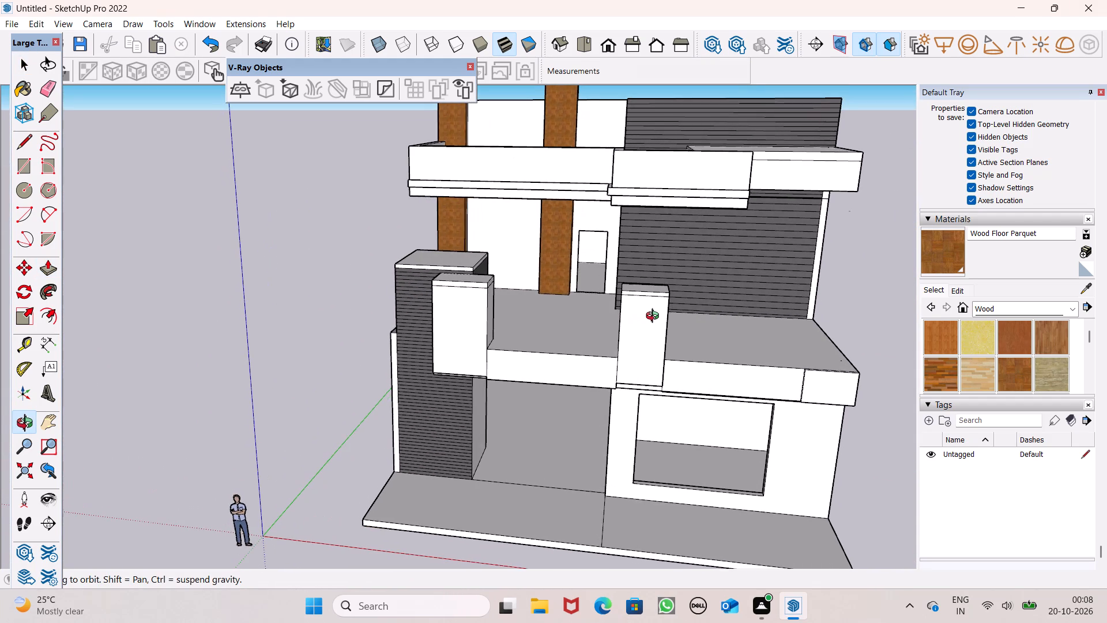
pyautogui.moveTo(655, 317); pyautogui.dragTo(662, 302, button='middle')
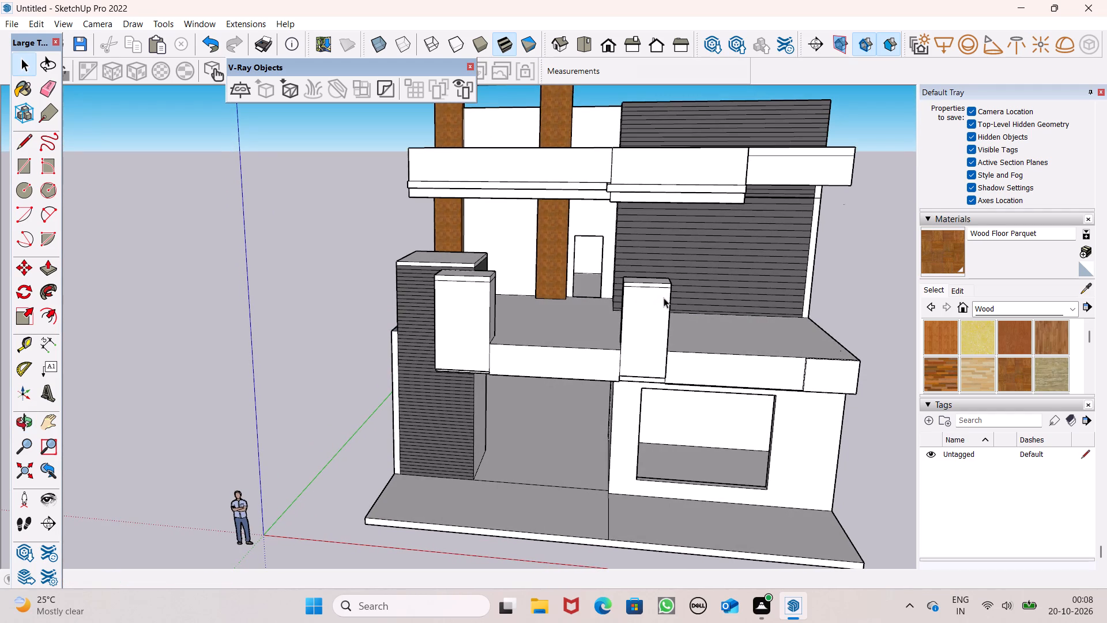
pyautogui.scroll(-3, 638, 270)
pyautogui.moveTo(668, 331); pyautogui.dragTo(660, 336, button='middle')
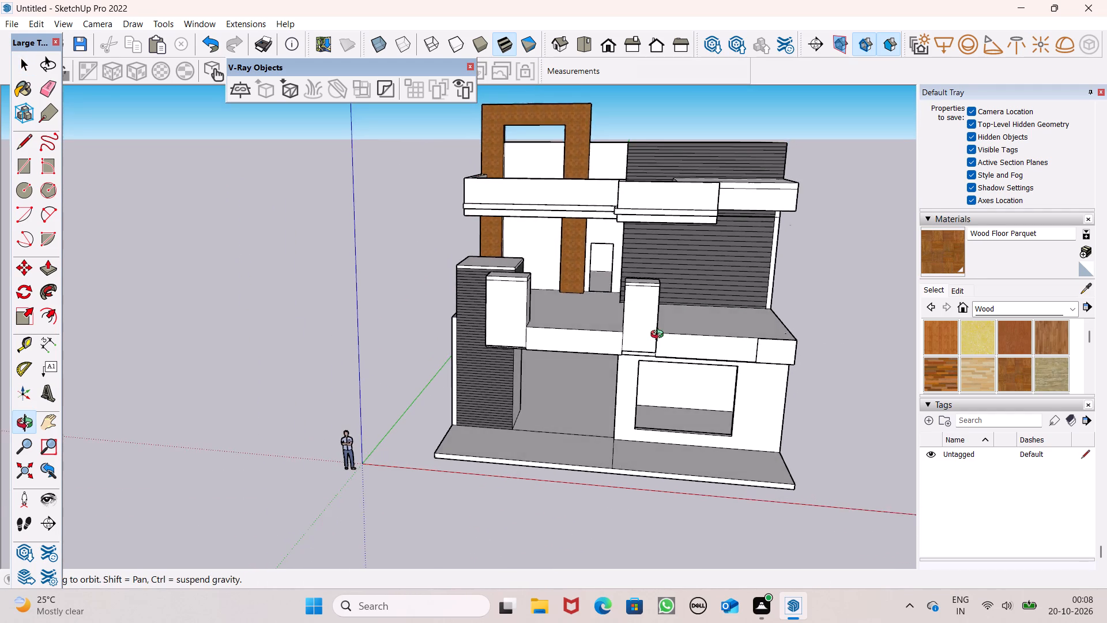
pyautogui.moveTo(660, 336); pyautogui.dragTo(700, 321, button='middle')
pyautogui.scroll(-5, 673, 311)
pyautogui.moveTo(681, 324); pyautogui.dragTo(673, 337, button='middle')
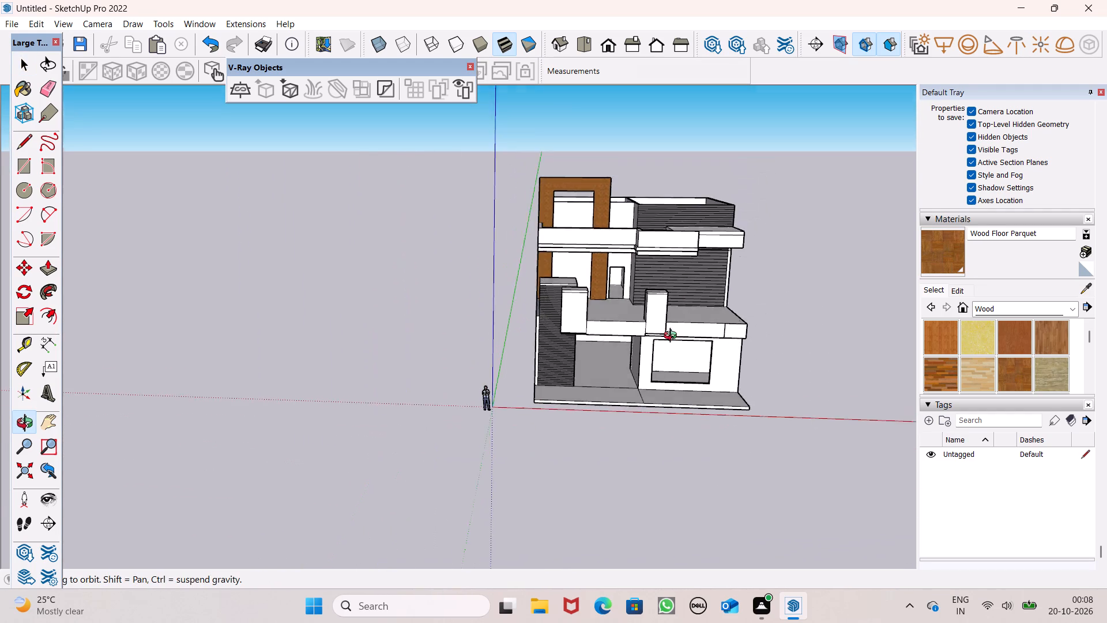
pyautogui.moveTo(673, 337); pyautogui.dragTo(581, 367, button='middle')
pyautogui.scroll(1, 582, 367)
pyautogui.scroll(-2, 662, 350)
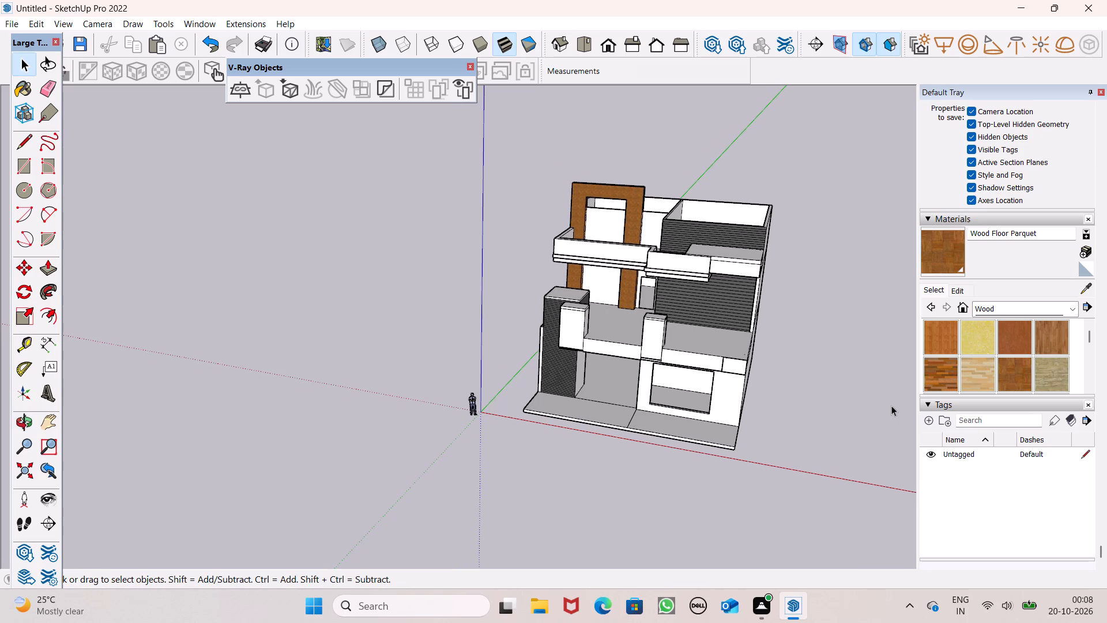
pyautogui.scroll(5, 891, 406)
pyautogui.scroll(5, 728, 312)
pyautogui.scroll(-1, 715, 296)
pyautogui.moveTo(696, 359); pyautogui.dragTo(668, 412, button='middle')
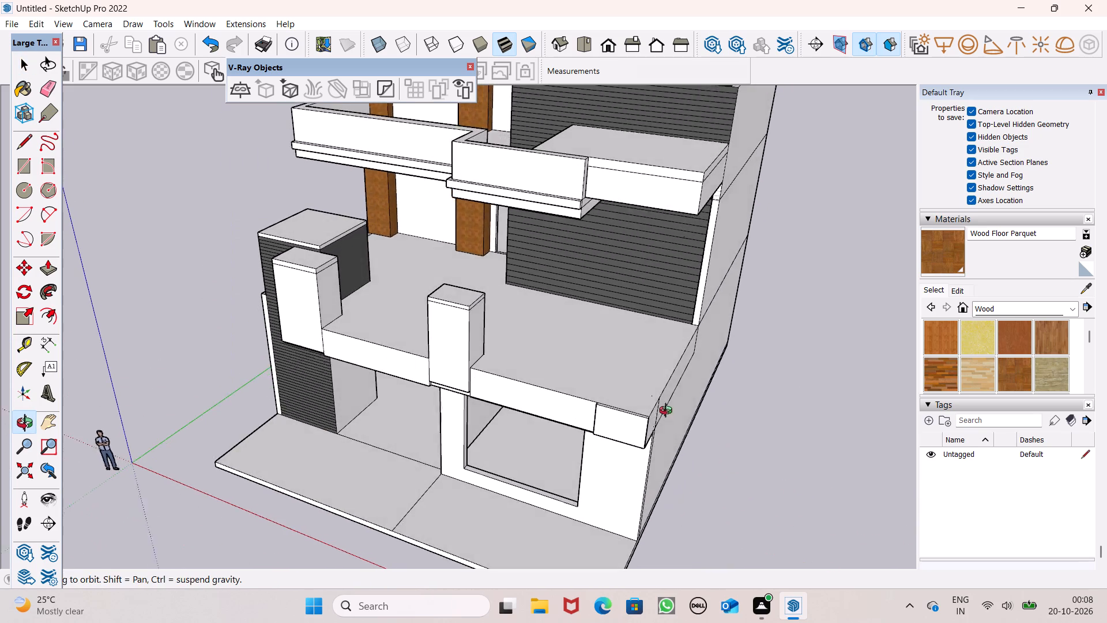
# Pull the thin top face at the terrace parapet's outer front corner up 20' 8 3/8" into a tall upright.
pyautogui.moveTo(668, 412); pyautogui.dragTo(661, 429, button='middle')
pyautogui.scroll(1, 655, 368)
pyautogui.moveTo(655, 368); pyautogui.dragTo(788, 386, button='middle')
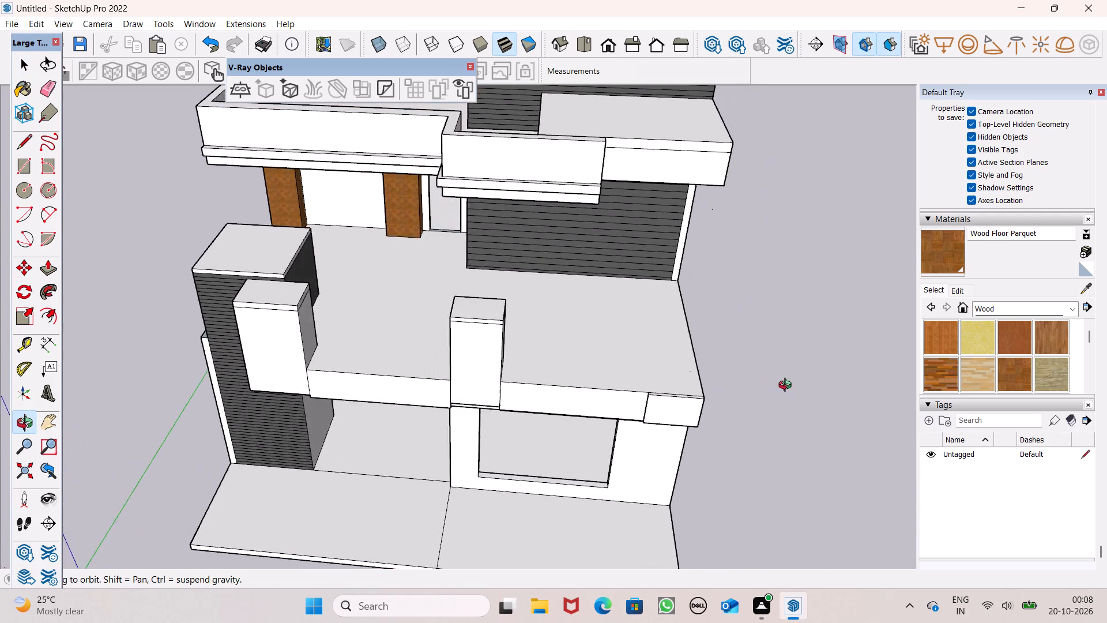
pyautogui.moveTo(788, 386); pyautogui.dragTo(615, 305, button='middle')
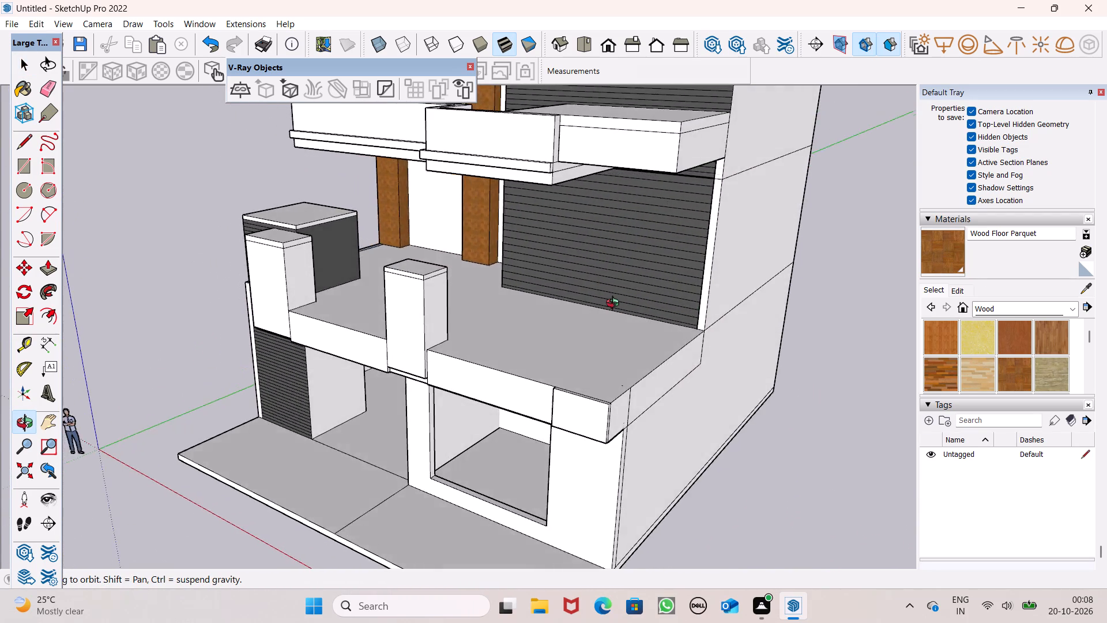
pyautogui.moveTo(615, 305); pyautogui.dragTo(522, 287, button='middle')
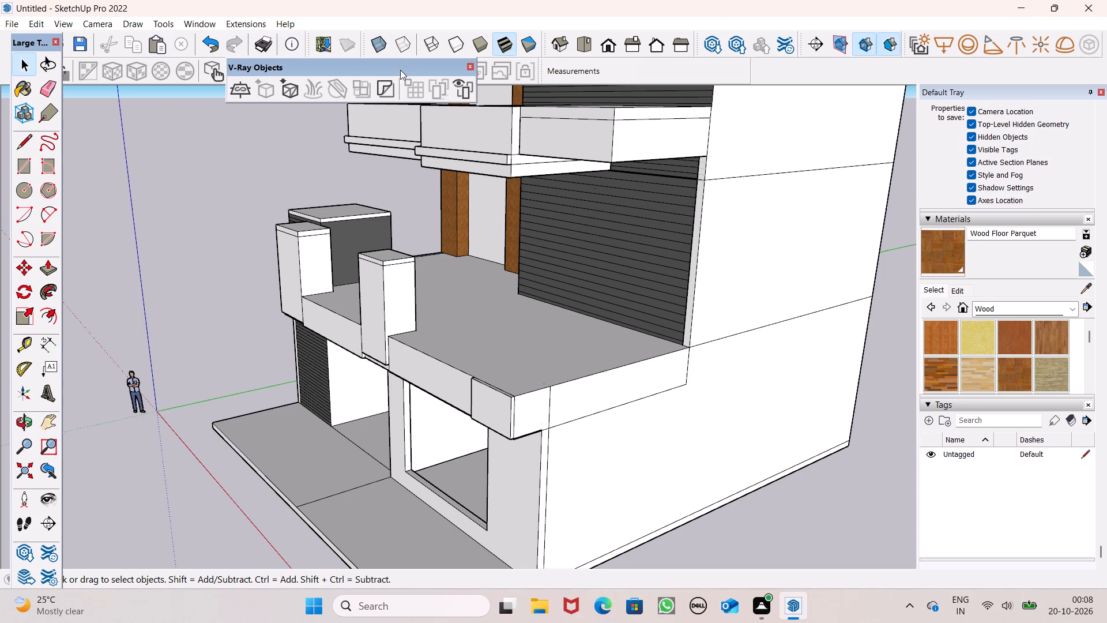
pyautogui.click(49, 270)
pyautogui.scroll(4, 441, 388)
pyautogui.moveTo(504, 409); pyautogui.dragTo(504, 483, button='middle')
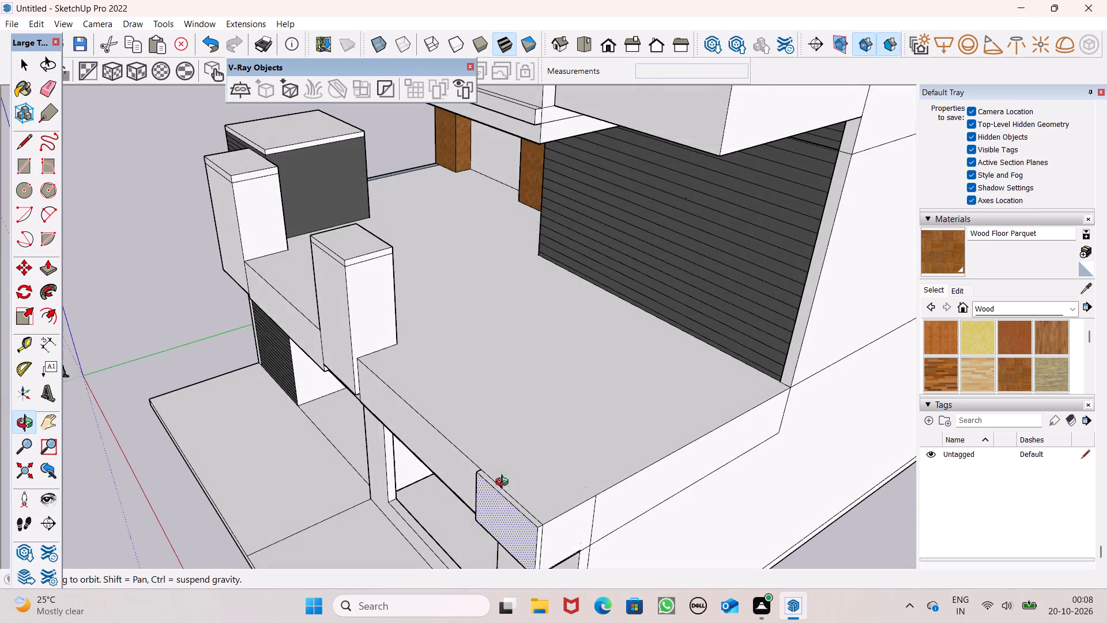
pyautogui.moveTo(504, 483); pyautogui.dragTo(504, 485, button='middle')
pyautogui.moveTo(504, 499); pyautogui.dragTo(546, 110)
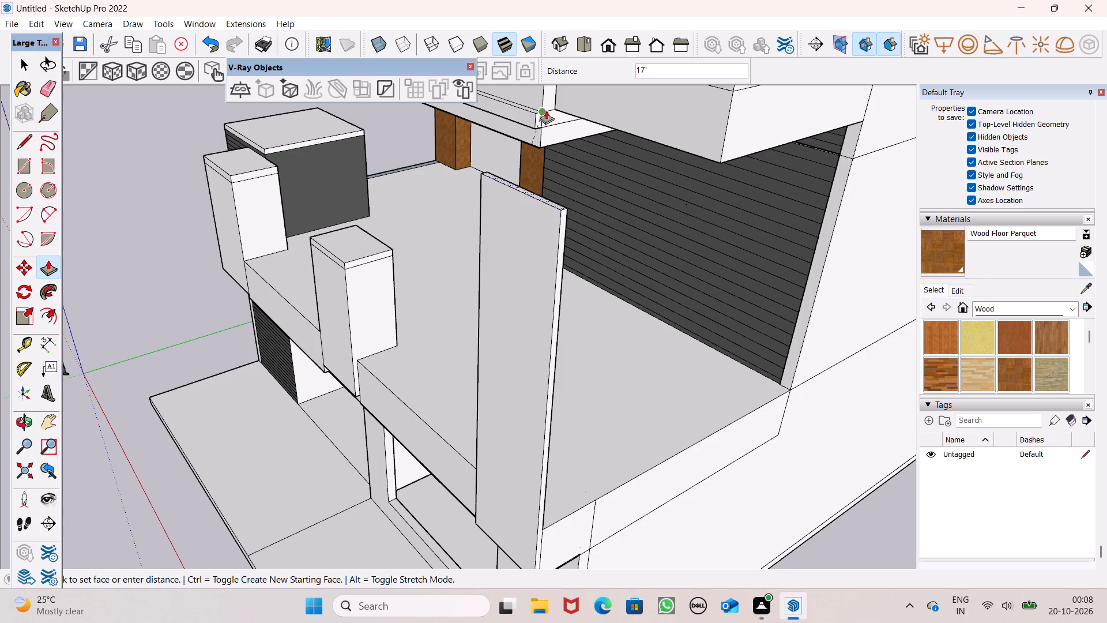
pyautogui.moveTo(546, 110); pyautogui.dragTo(548, 97)
# Draw a line across the tall corner upright's inner face near its top, marking off the upper portion.
pyautogui.moveTo(589, 201); pyautogui.dragTo(406, 227, button='middle')
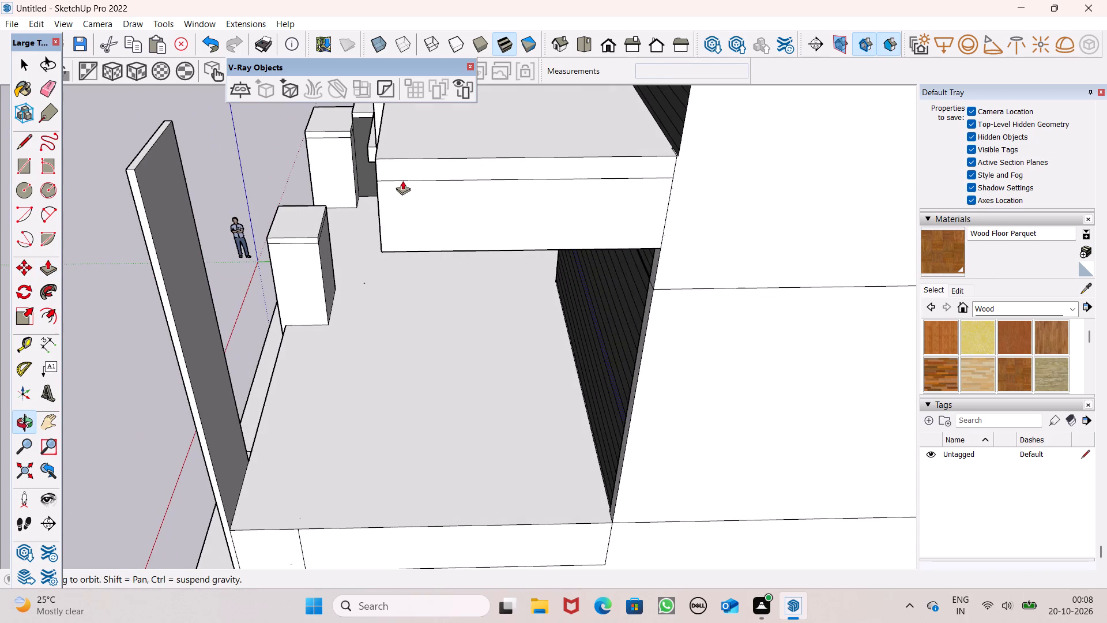
pyautogui.moveTo(382, 171); pyautogui.dragTo(516, 156, button='middle')
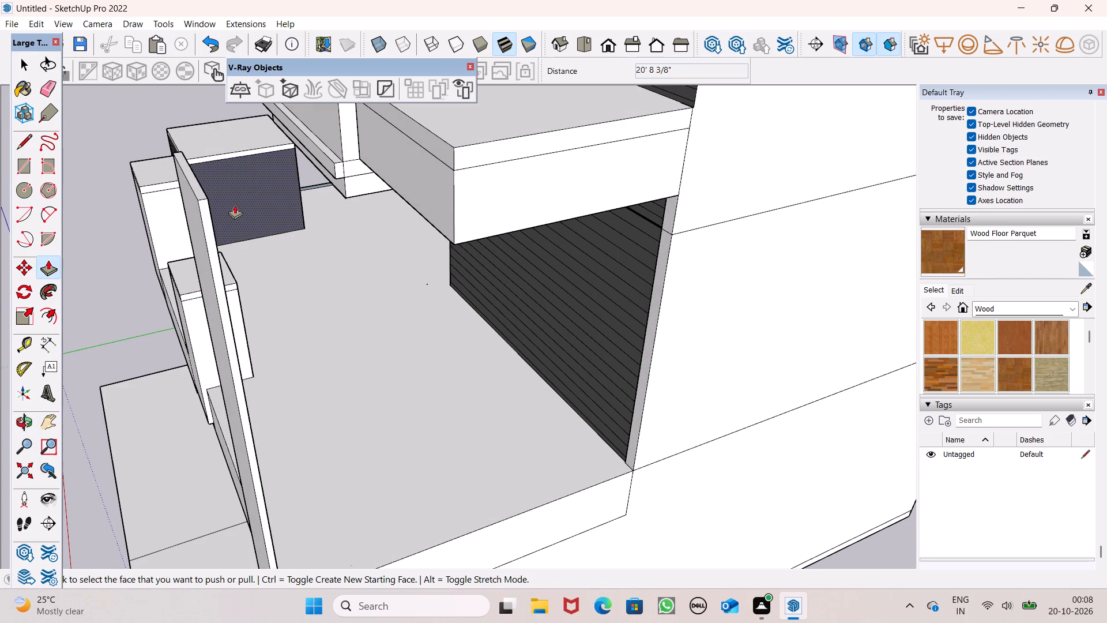
pyautogui.moveTo(255, 209); pyautogui.dragTo(214, 240, button='middle')
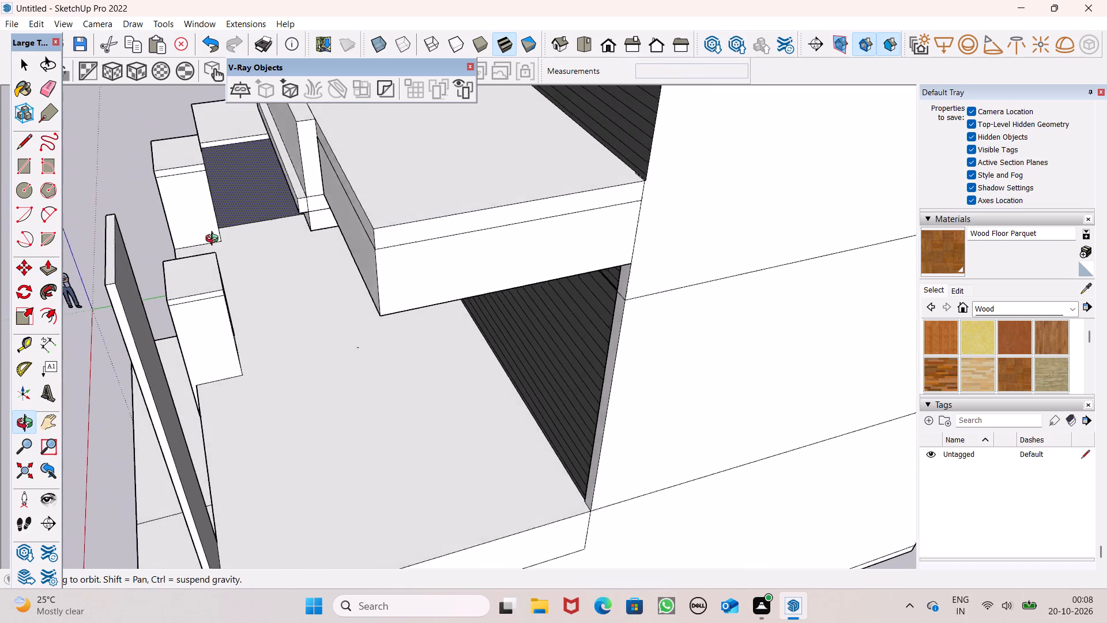
pyautogui.moveTo(214, 240); pyautogui.dragTo(214, 240, button='middle')
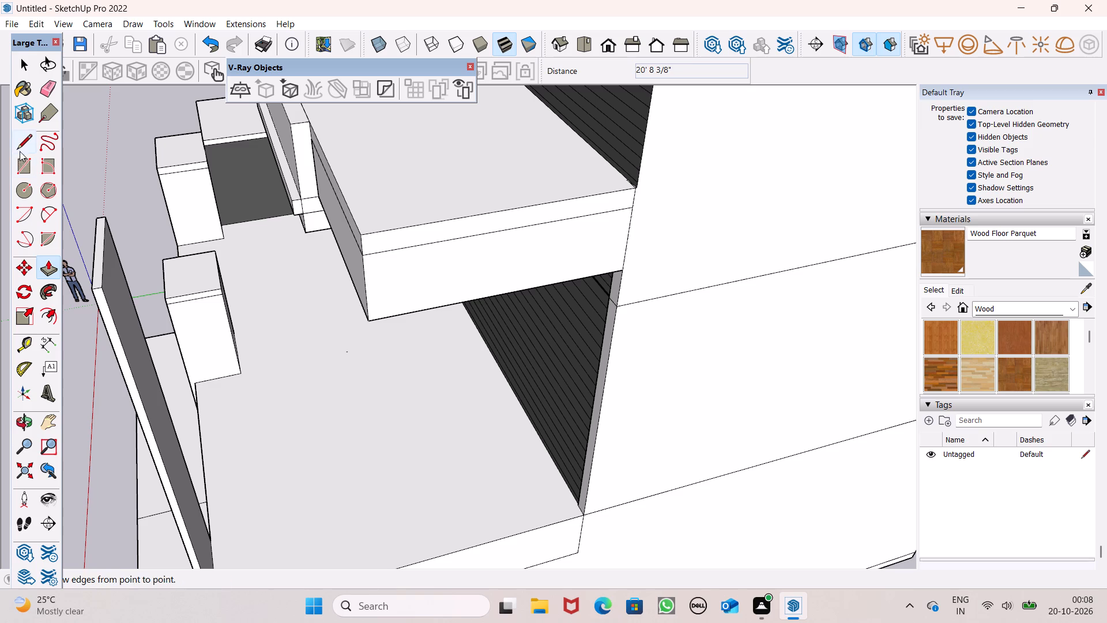
pyautogui.click(21, 147)
pyautogui.moveTo(130, 324); pyautogui.dragTo(69, 311, button='middle')
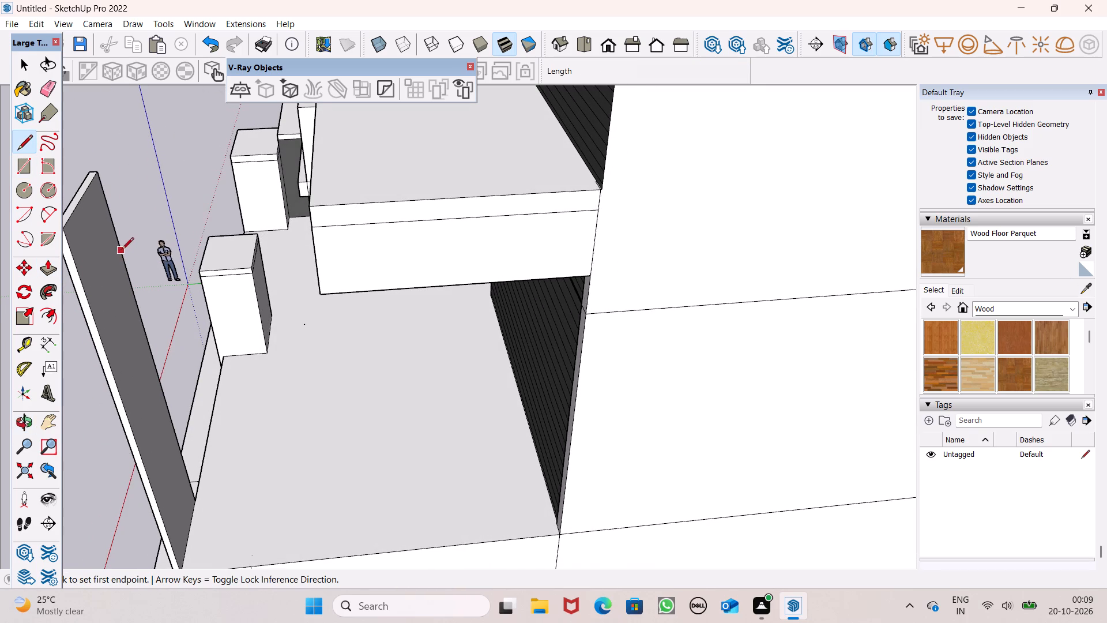
pyautogui.moveTo(149, 282); pyautogui.dragTo(106, 268, button='middle')
pyautogui.click(85, 204)
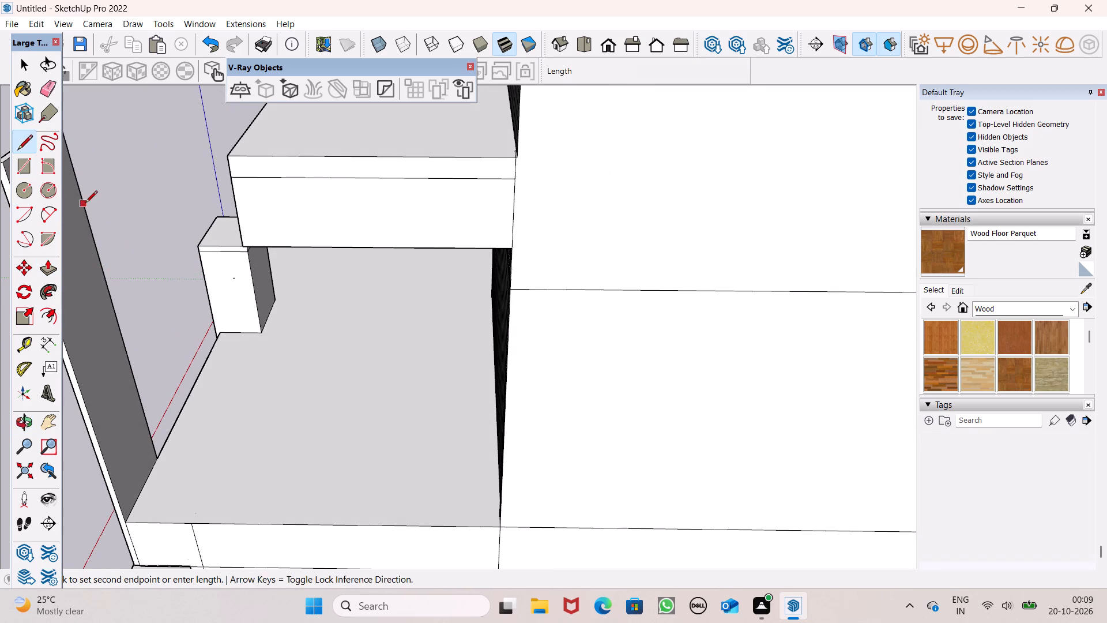
pyautogui.scroll(-5, 85, 217)
pyautogui.scroll(-6, 149, 241)
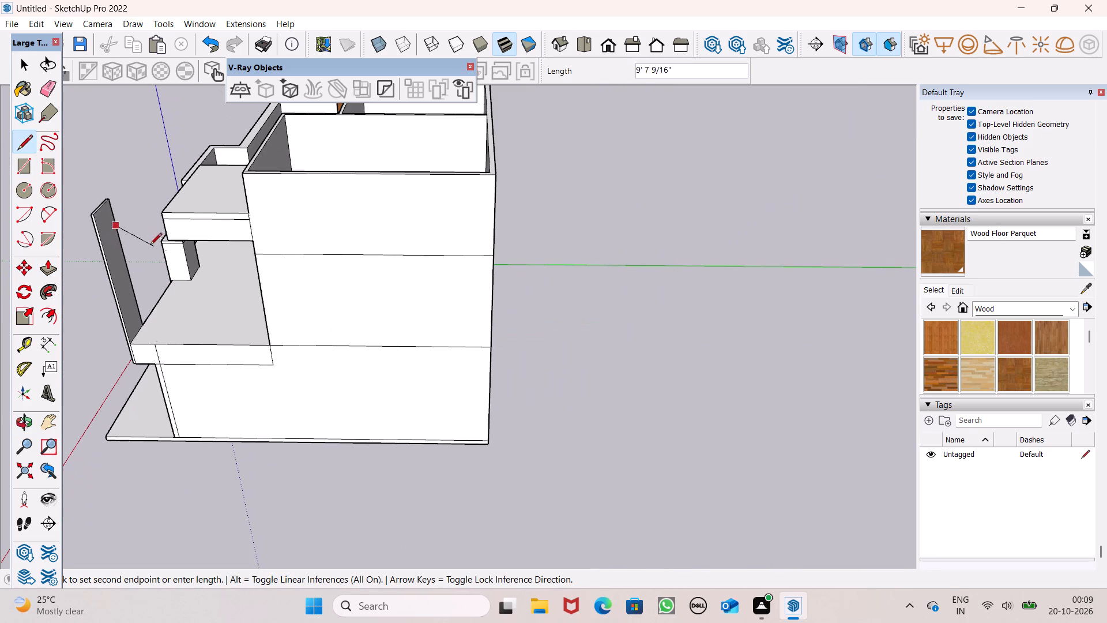
pyautogui.scroll(12, 111, 242)
pyautogui.click(89, 239)
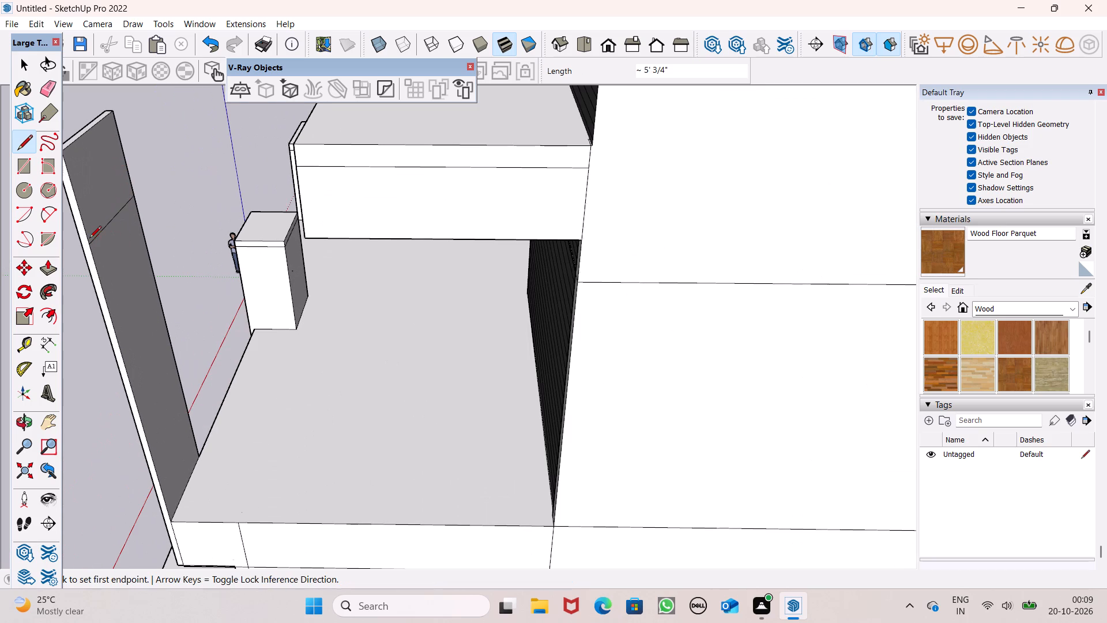
# Pull the upper portion of the upright's inner face back to the upper slab as a beam.
pyautogui.click(46, 267)
pyautogui.moveTo(88, 212); pyautogui.dragTo(299, 205)
# Move the new beam's underside about 4 1/4" with Push/Pull to line it up with the adjacent upper slab.
pyautogui.scroll(-3, 283, 197)
pyautogui.moveTo(291, 213); pyautogui.dragTo(305, 107, button='middle')
pyautogui.scroll(-4, 309, 240)
pyautogui.moveTo(315, 268); pyautogui.dragTo(315, 160, button='middle')
pyautogui.scroll(5, 289, 132)
pyautogui.moveTo(323, 139); pyautogui.dragTo(345, 133)
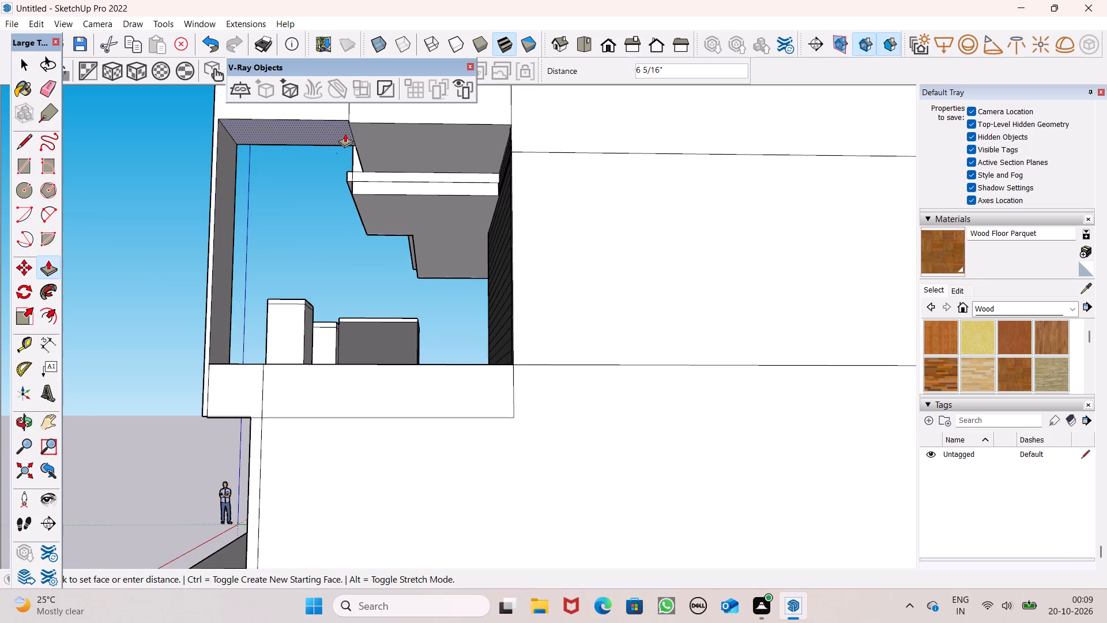
pyautogui.moveTo(345, 133); pyautogui.dragTo(354, 136)
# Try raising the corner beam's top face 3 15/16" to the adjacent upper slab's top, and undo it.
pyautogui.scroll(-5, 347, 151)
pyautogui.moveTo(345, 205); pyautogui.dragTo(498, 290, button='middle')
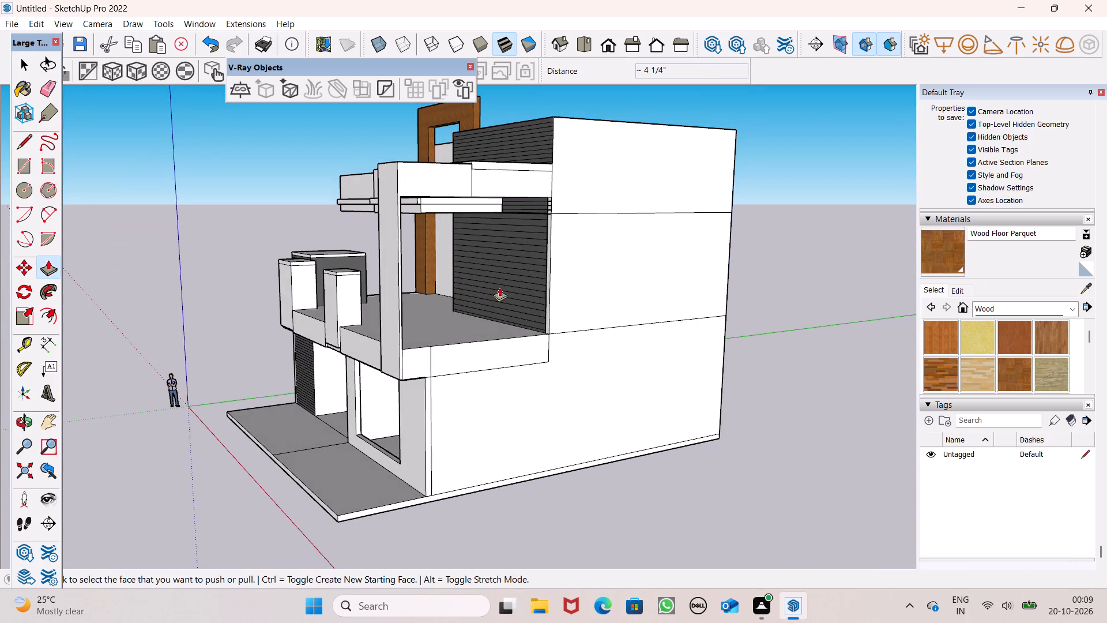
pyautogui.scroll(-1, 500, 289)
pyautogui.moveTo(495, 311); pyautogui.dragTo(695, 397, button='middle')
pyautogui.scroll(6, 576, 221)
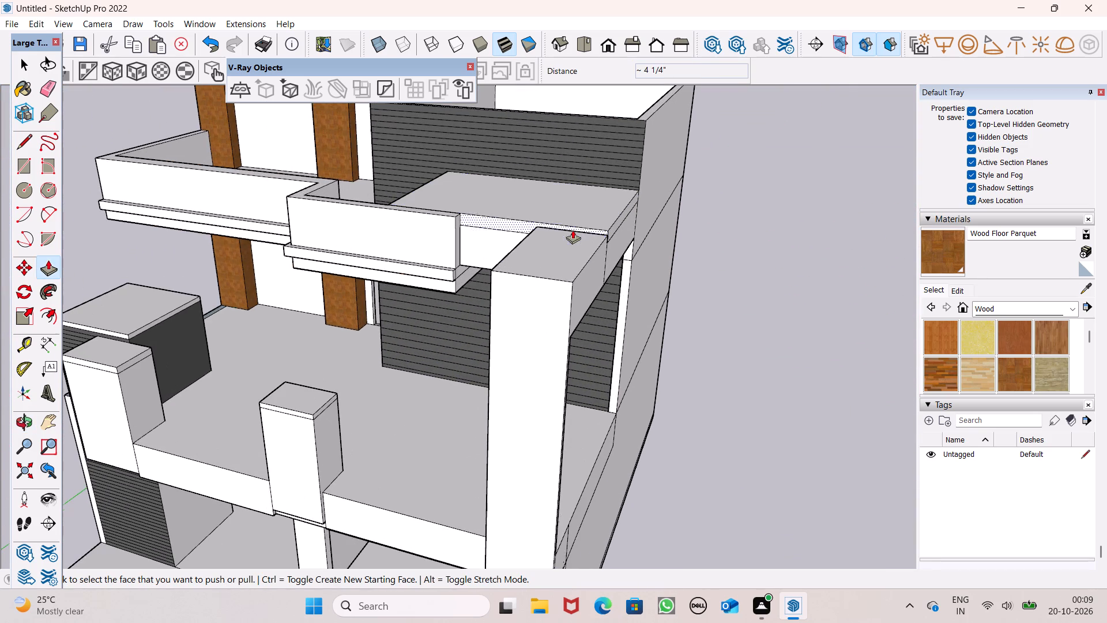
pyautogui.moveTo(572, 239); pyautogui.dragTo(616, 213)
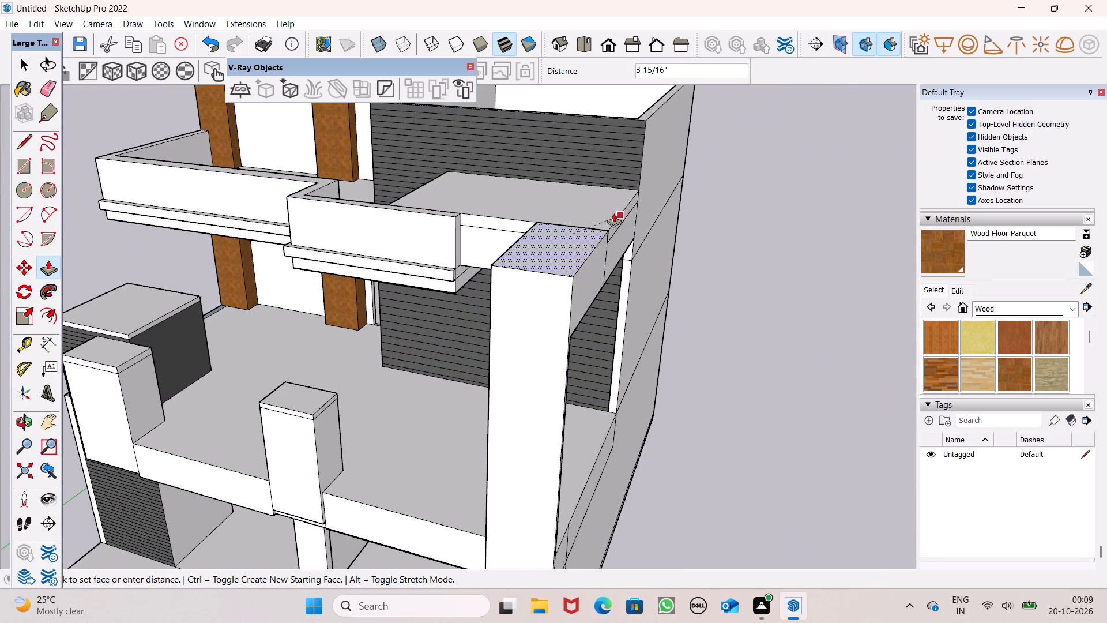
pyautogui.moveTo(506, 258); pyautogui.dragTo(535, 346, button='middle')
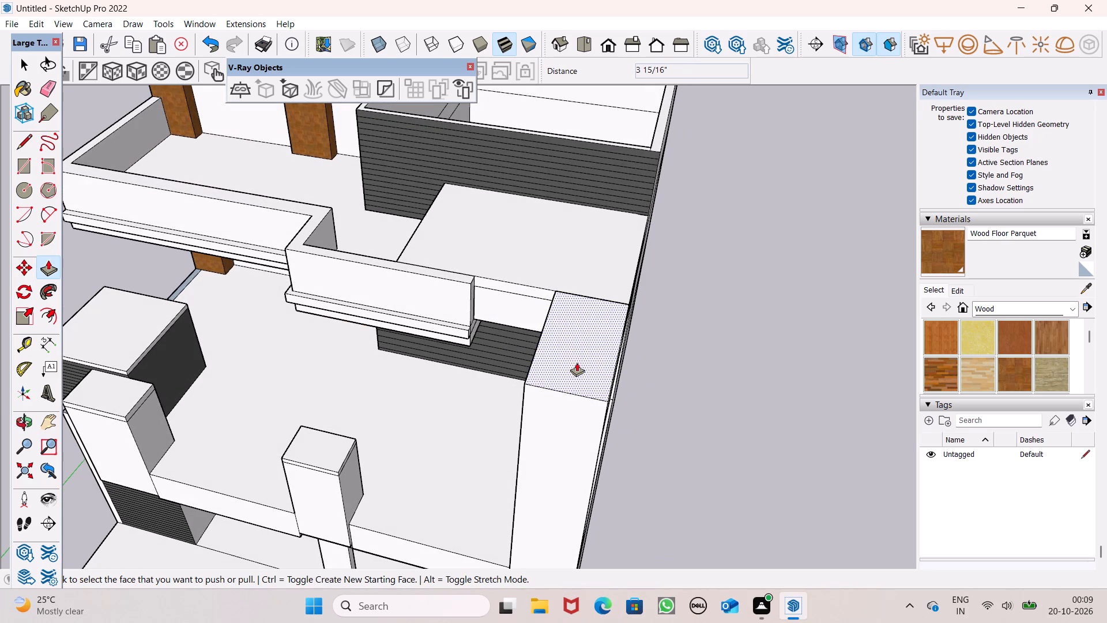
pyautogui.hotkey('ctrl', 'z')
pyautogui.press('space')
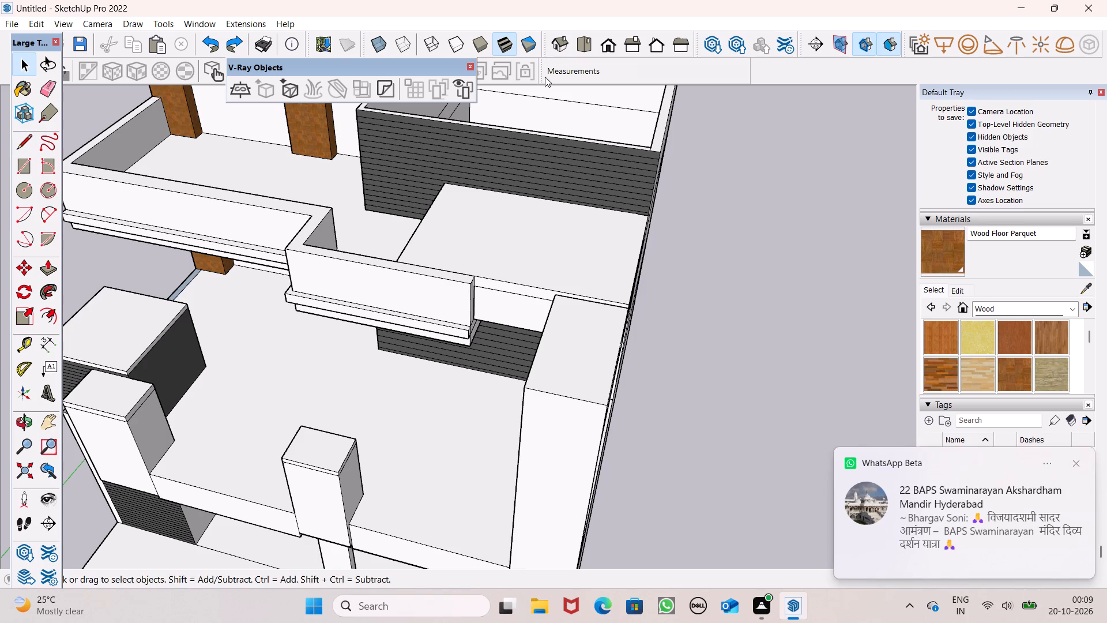
# Examine the new corner upright and beam within the whole front facade, from the front and from above.
pyautogui.scroll(-6, 472, 171)
pyautogui.scroll(-3, 472, 257)
pyautogui.moveTo(469, 288); pyautogui.dragTo(550, 165, button='middle')
pyautogui.scroll(1, 549, 167)
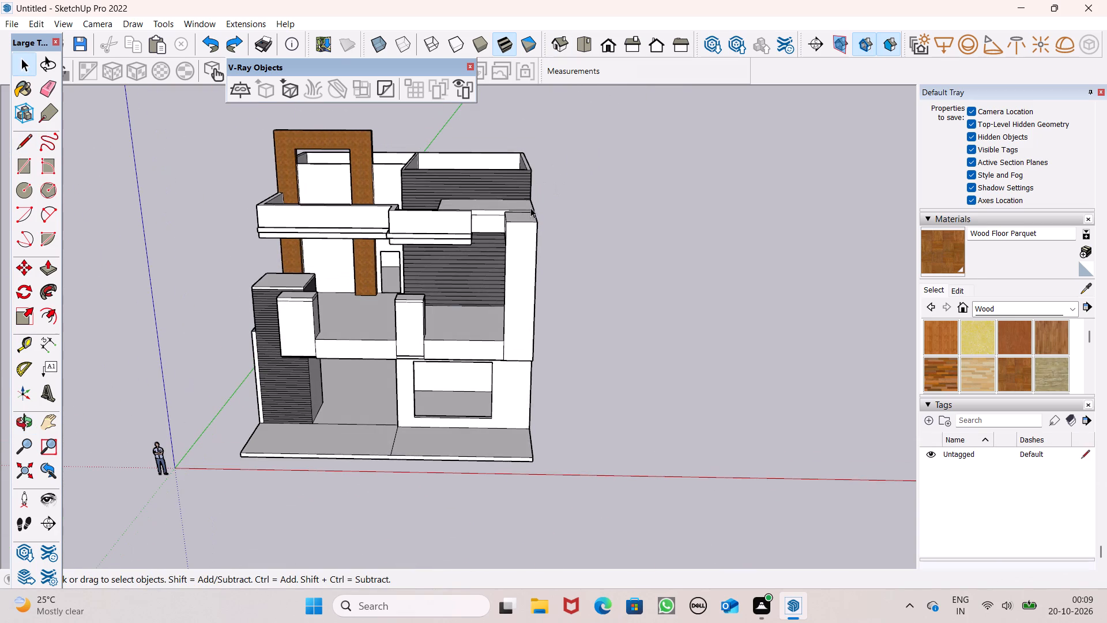
pyautogui.scroll(1, 322, 348)
pyautogui.scroll(1, 428, 305)
pyautogui.moveTo(427, 305); pyautogui.dragTo(517, 283, button='middle')
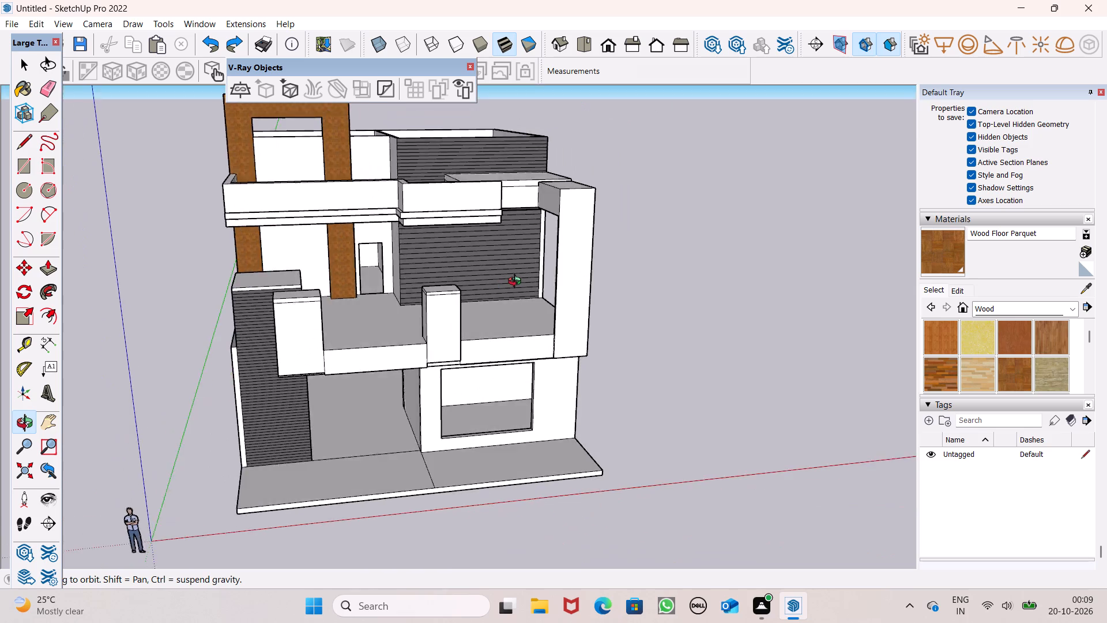
pyautogui.moveTo(517, 283); pyautogui.dragTo(231, 373, button='middle')
pyautogui.scroll(5, 330, 319)
pyautogui.moveTo(332, 322); pyautogui.dragTo(432, 336, button='middle')
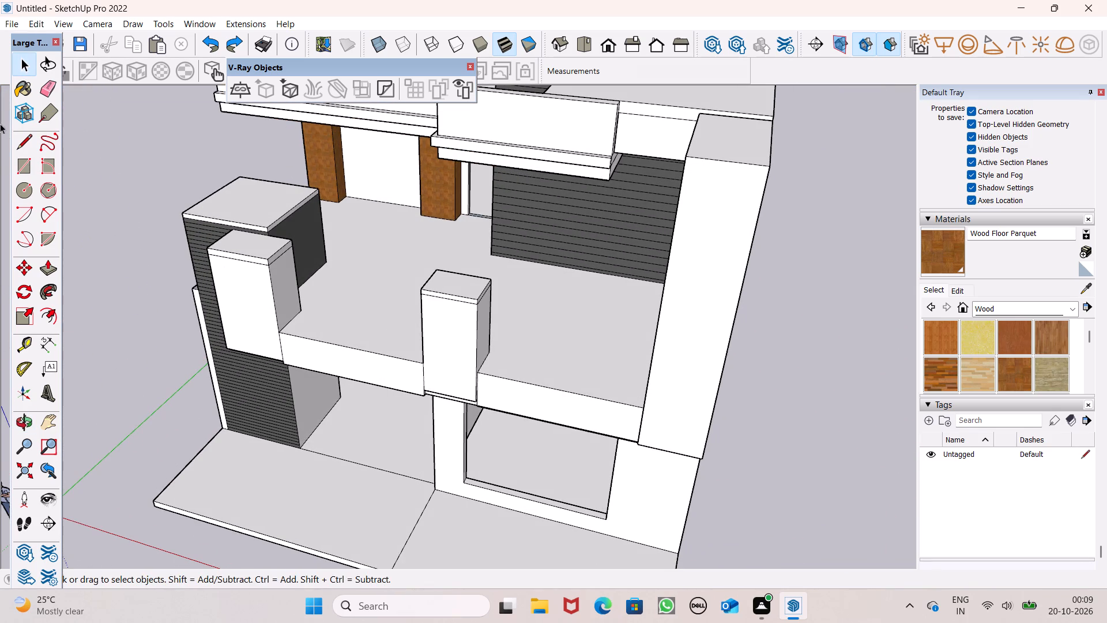
# Draw a line about 14' 1 3/16" long between the two white blocks, parallel to the terrace floor's front edge.
pyautogui.click(26, 143)
pyautogui.moveTo(249, 363); pyautogui.dragTo(318, 426, button='middle')
pyautogui.scroll(7, 312, 426)
pyautogui.click(234, 272)
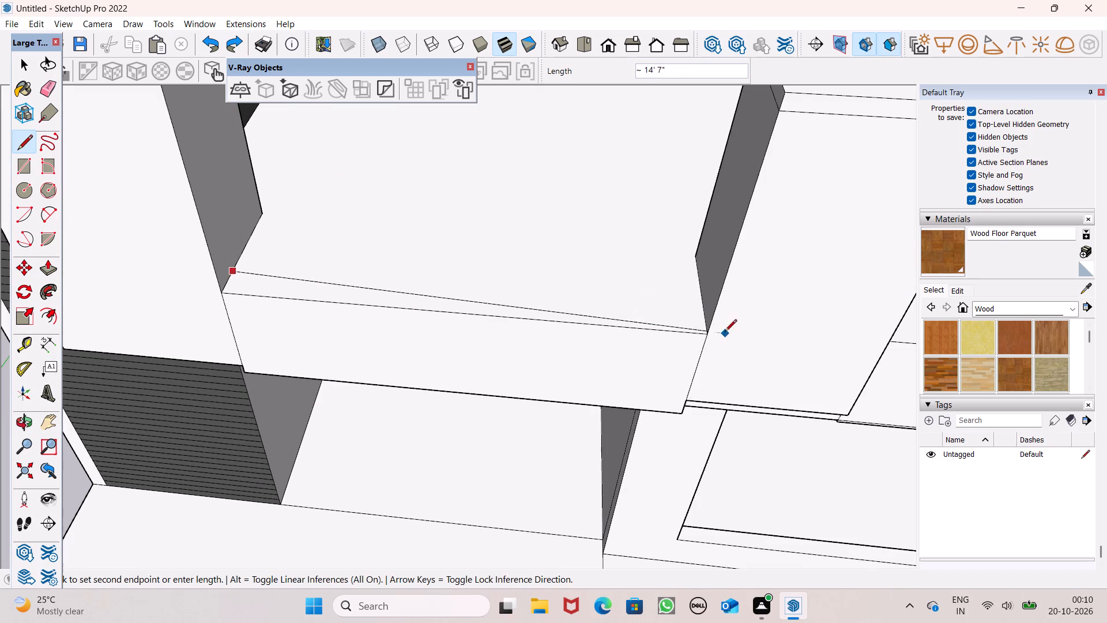
pyautogui.click(703, 315)
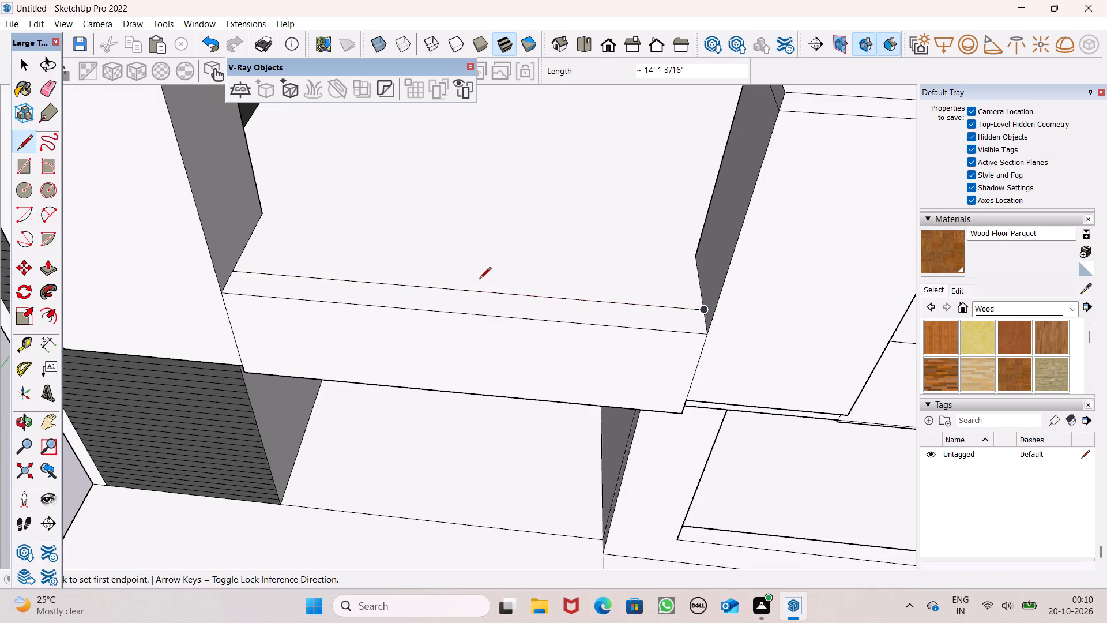
# Draw a line about 18' 10 1/2" long parallel to the terrace's front edge, from the middle white block to the outer side edge.
pyautogui.scroll(-11, 475, 278)
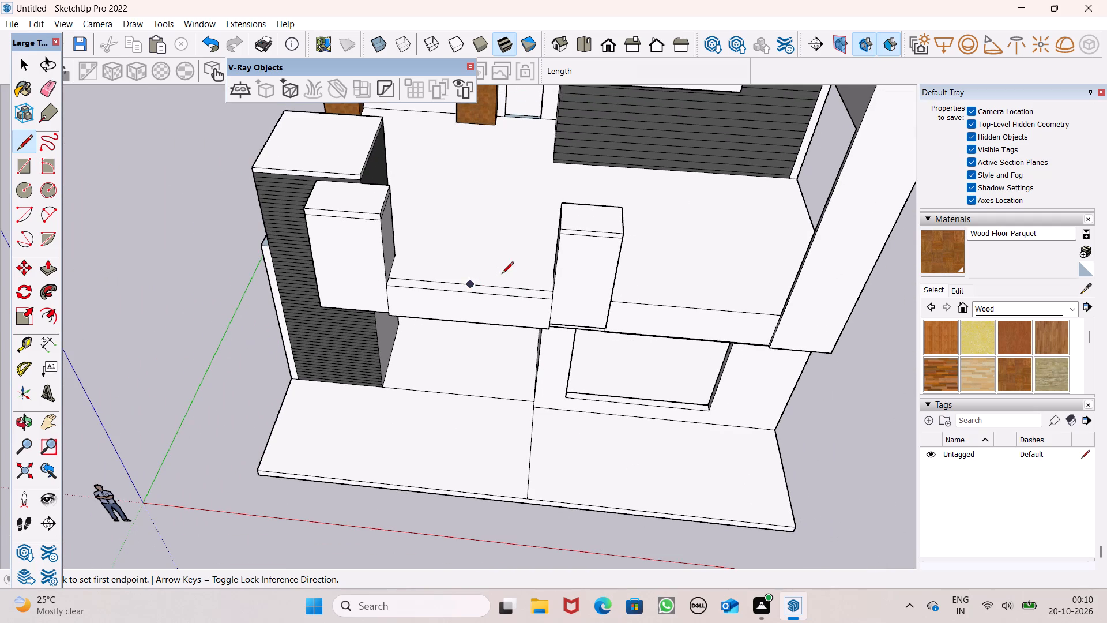
pyautogui.scroll(-1, 559, 269)
pyautogui.moveTo(629, 339); pyautogui.dragTo(487, 247, button='middle')
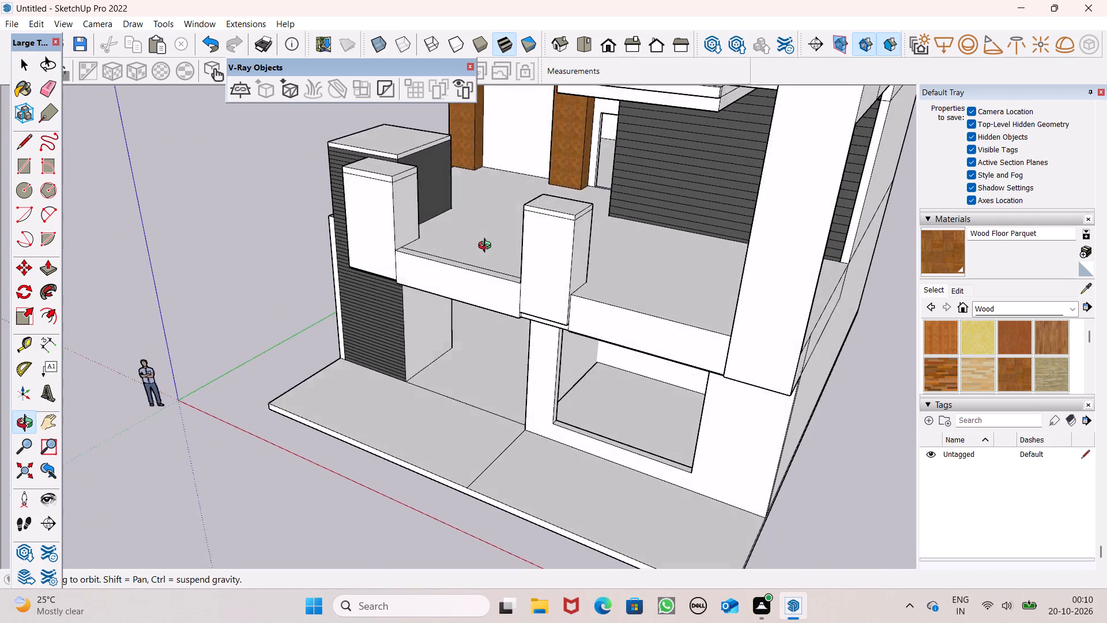
pyautogui.moveTo(487, 247); pyautogui.dragTo(490, 233, button='middle')
pyautogui.scroll(-1, 520, 301)
pyautogui.moveTo(574, 353); pyautogui.dragTo(460, 395, button='middle')
pyautogui.scroll(3, 583, 380)
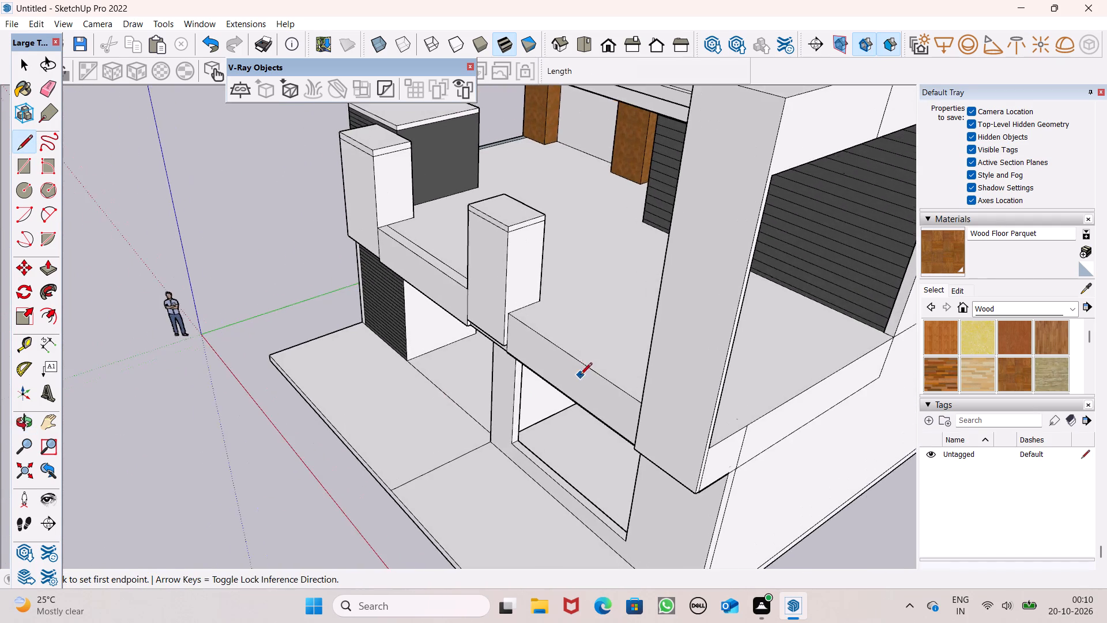
pyautogui.moveTo(580, 381); pyautogui.dragTo(612, 456, button='middle')
pyautogui.scroll(4, 558, 376)
pyautogui.click(510, 341)
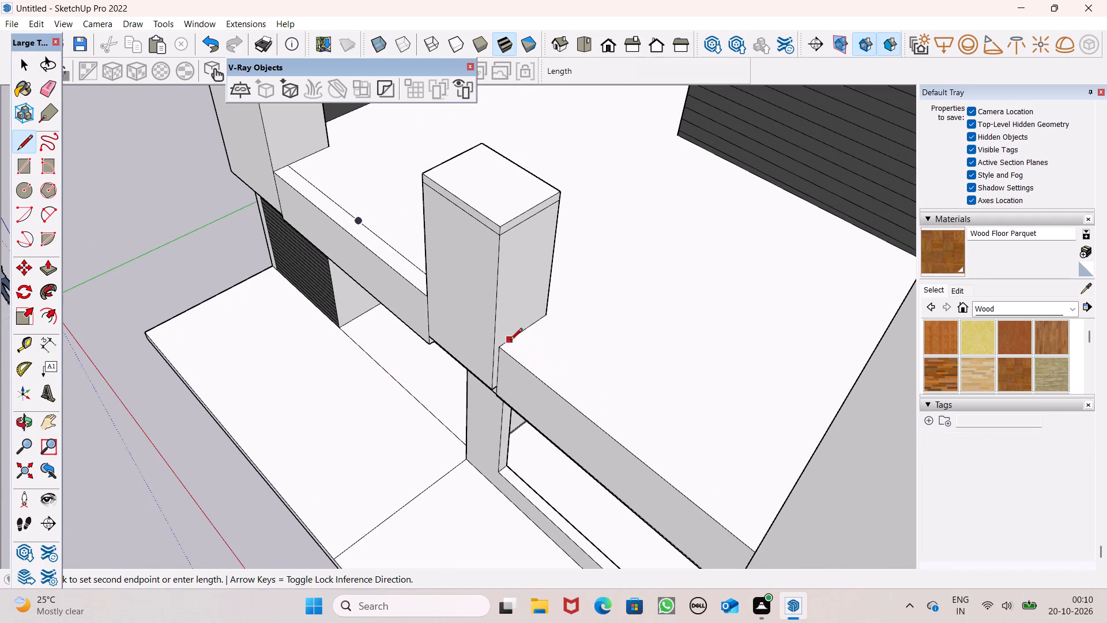
pyautogui.scroll(-4, 555, 356)
pyautogui.moveTo(714, 455); pyautogui.dragTo(578, 374, button='middle')
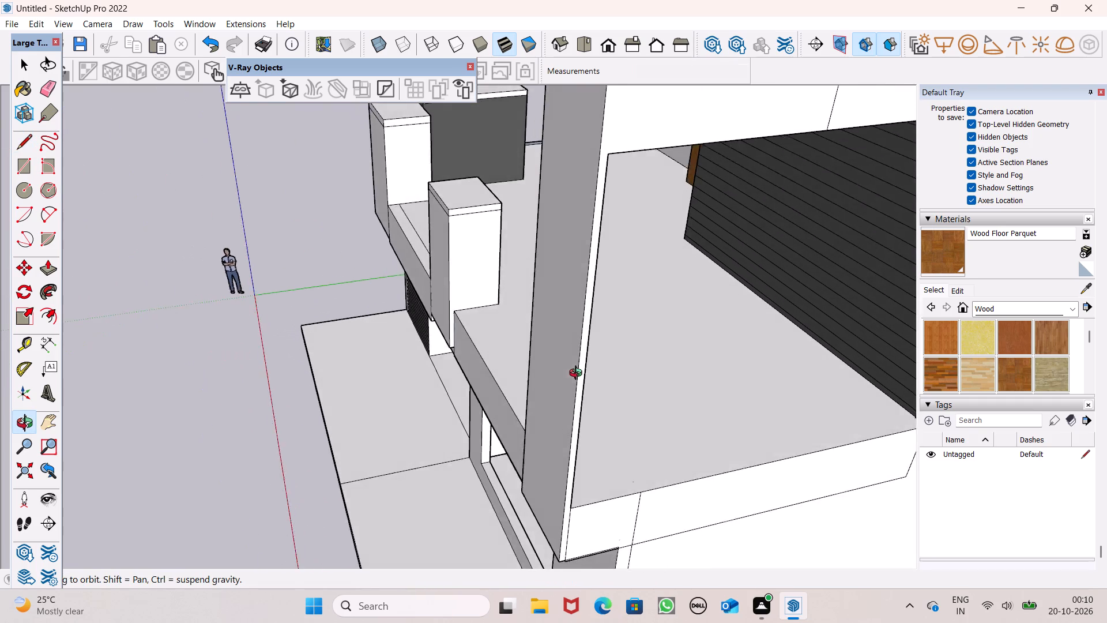
pyautogui.moveTo(578, 374); pyautogui.dragTo(575, 374, button='middle')
pyautogui.scroll(1, 576, 374)
pyautogui.moveTo(650, 448); pyautogui.dragTo(529, 434, button='middle')
pyautogui.scroll(-1, 518, 404)
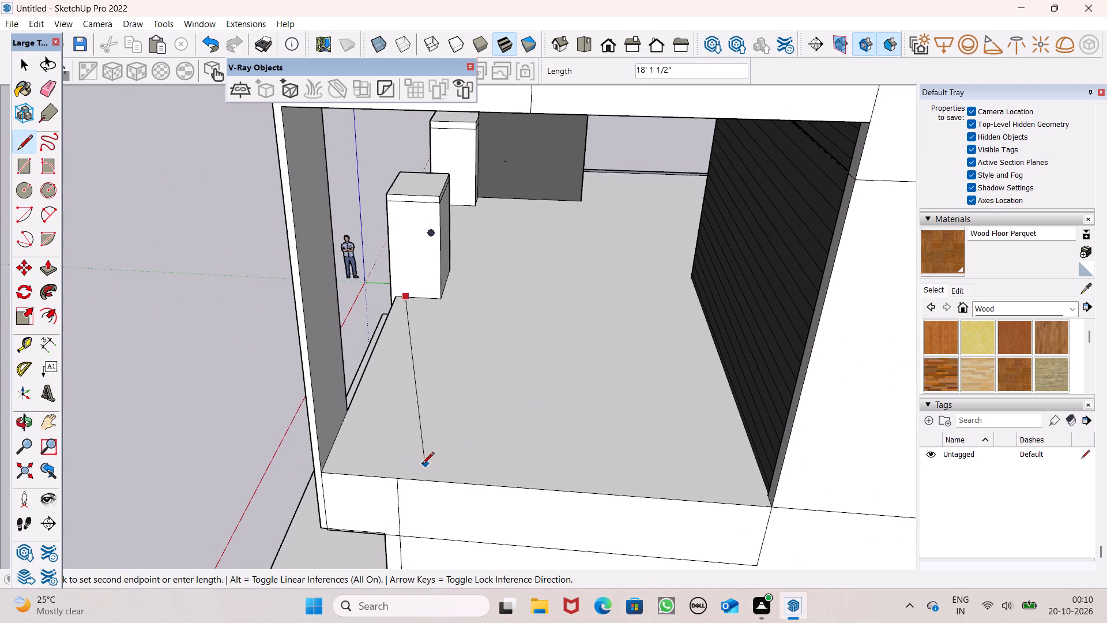
pyautogui.scroll(5, 366, 473)
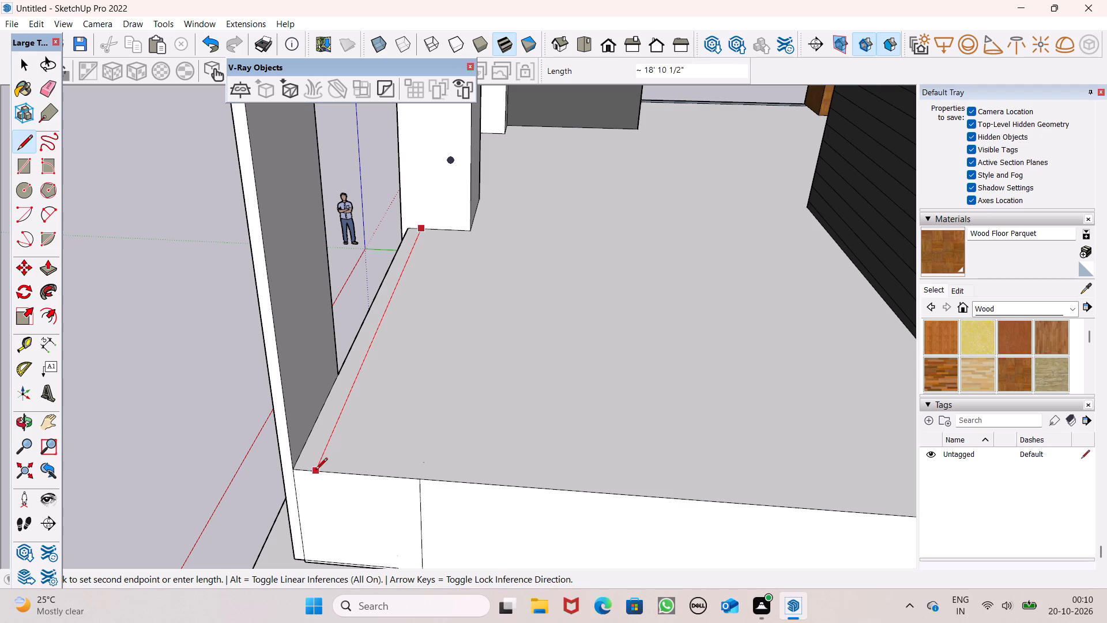
pyautogui.moveTo(312, 474); pyautogui.dragTo(311, 469)
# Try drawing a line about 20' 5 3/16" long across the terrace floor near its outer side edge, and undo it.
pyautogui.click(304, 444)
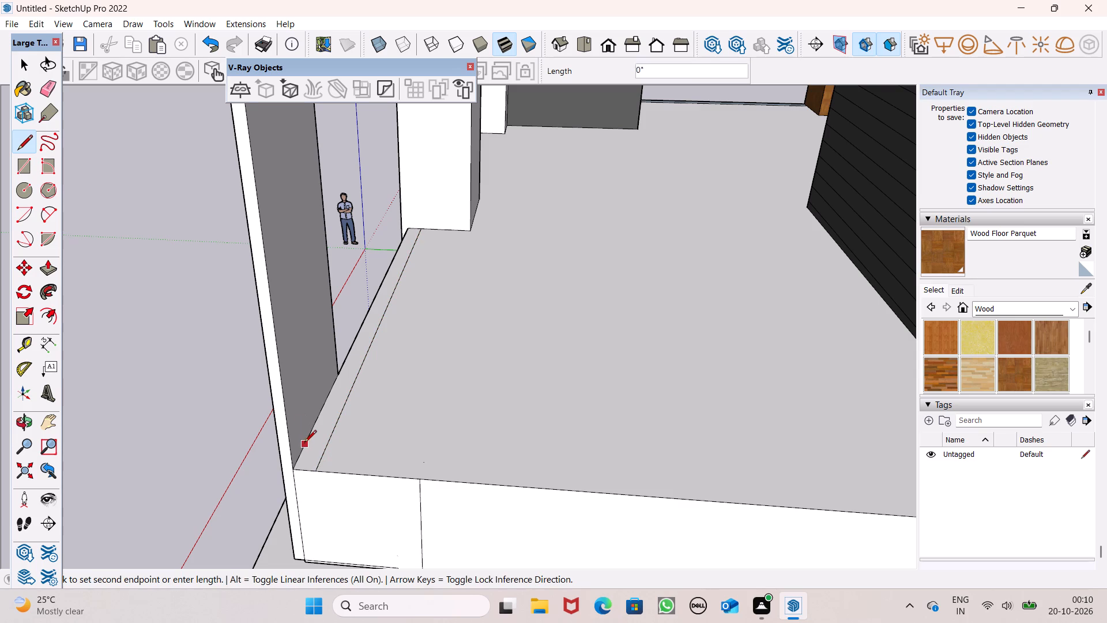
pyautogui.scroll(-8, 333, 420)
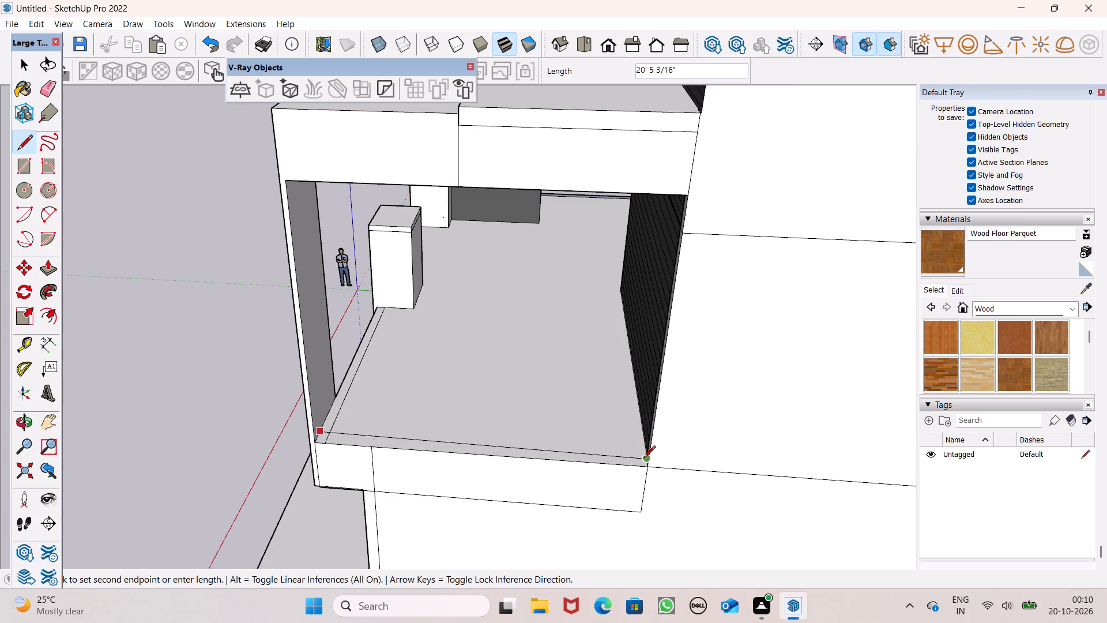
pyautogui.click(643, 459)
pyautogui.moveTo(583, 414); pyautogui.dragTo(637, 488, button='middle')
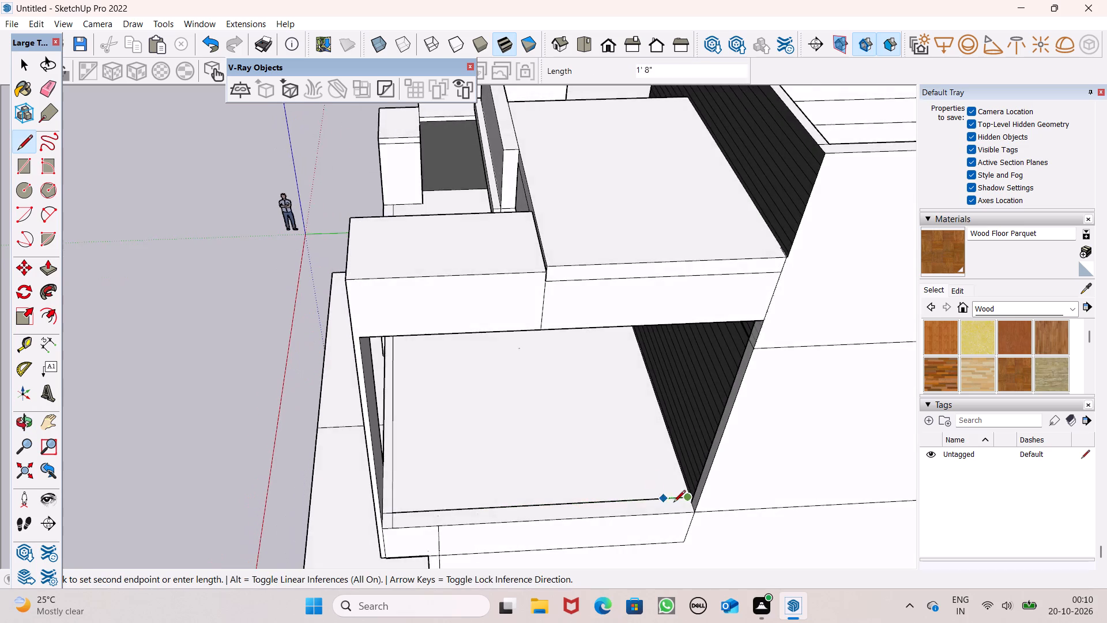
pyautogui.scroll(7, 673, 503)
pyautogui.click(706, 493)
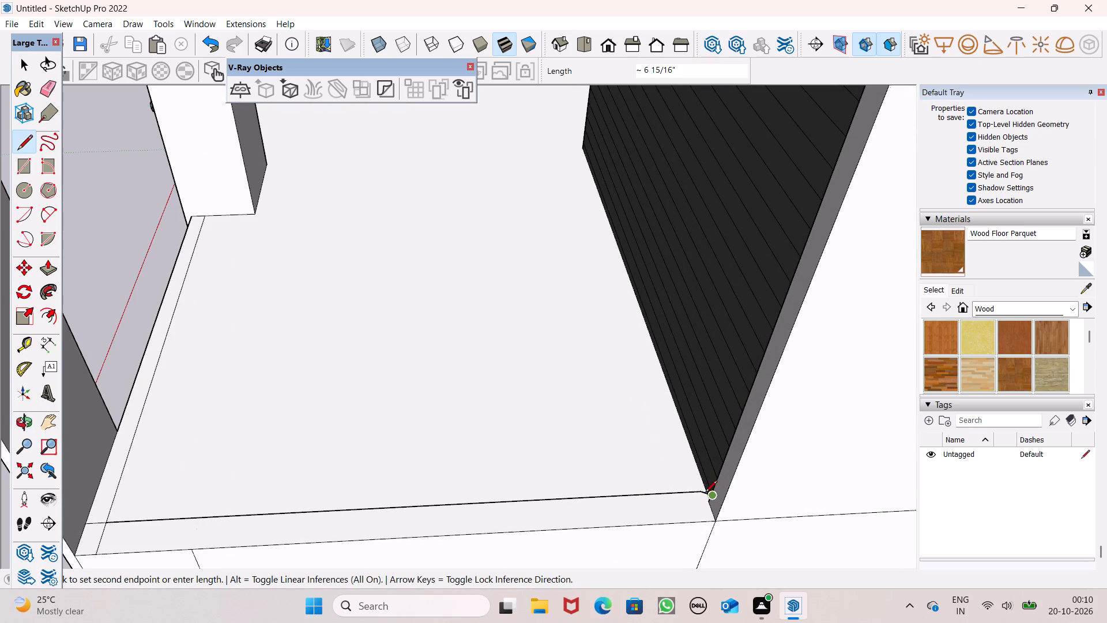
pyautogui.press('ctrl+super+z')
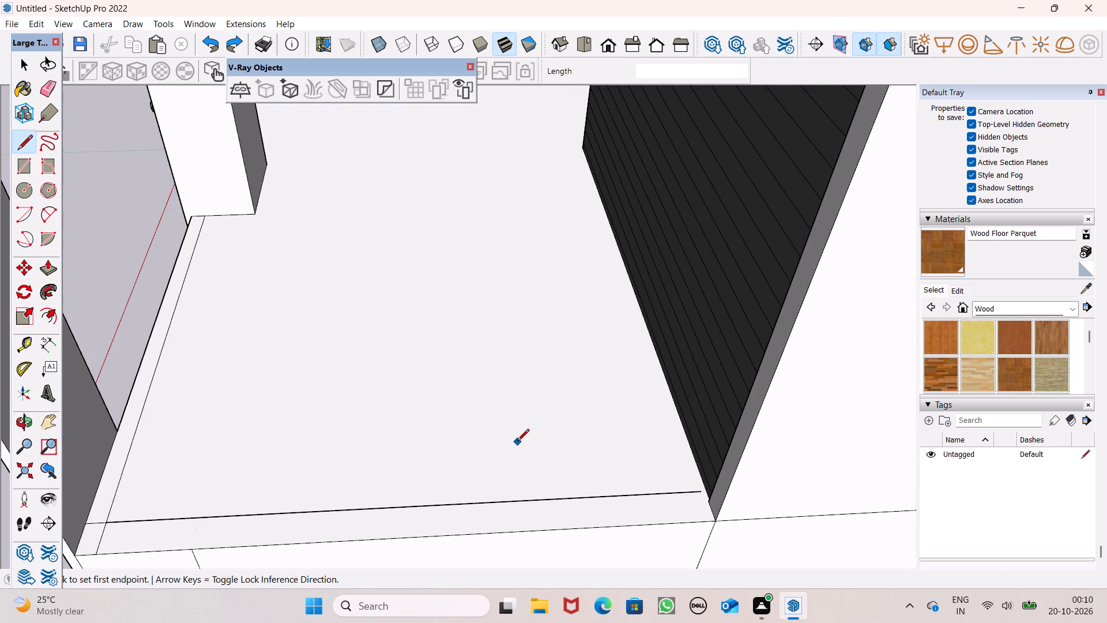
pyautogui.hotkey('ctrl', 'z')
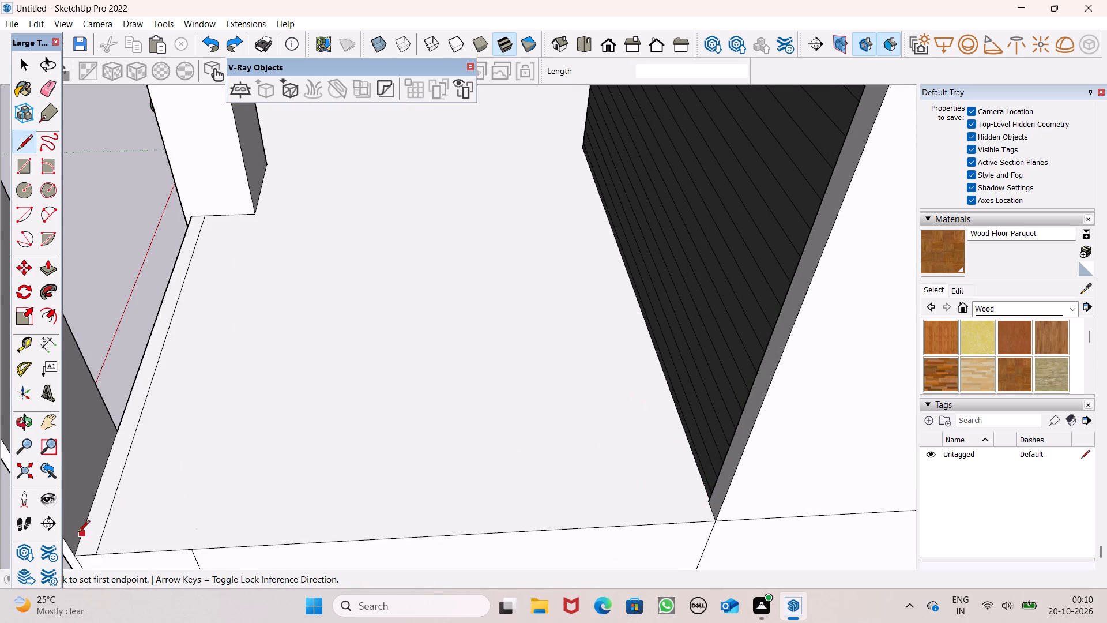
# Draw a line parallel to the terrace floor's outer side edge, from the front corner upright to the grooved wall.
pyautogui.click(78, 532)
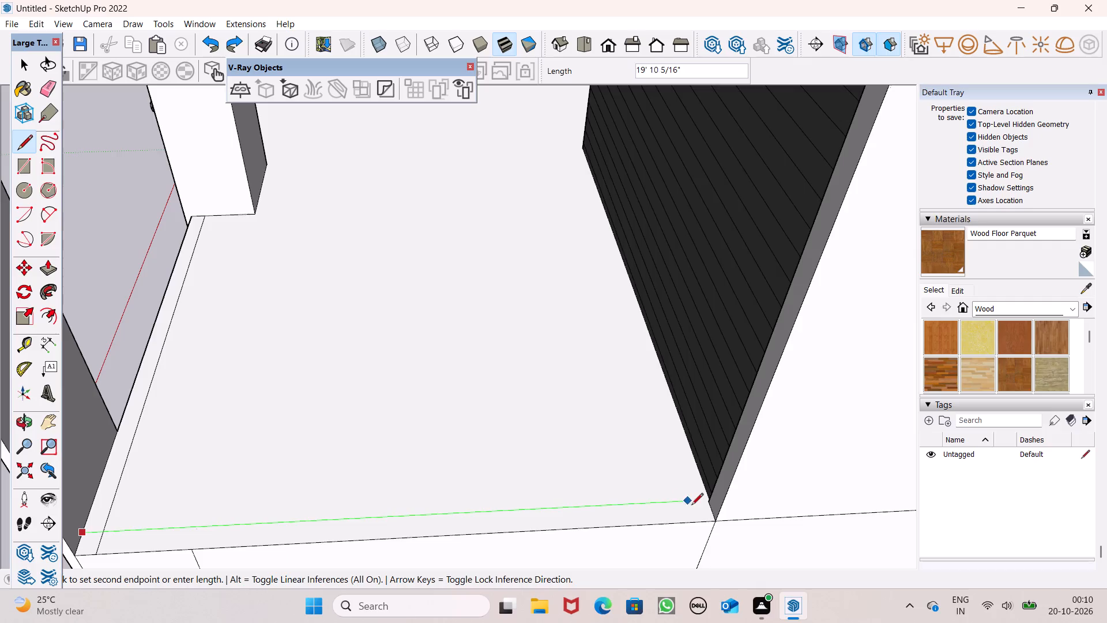
pyautogui.click(708, 506)
# Erase the overlapping line ends at the terrace's front corner to join both edge strips into one L-shaped face.
pyautogui.scroll(-5, 655, 446)
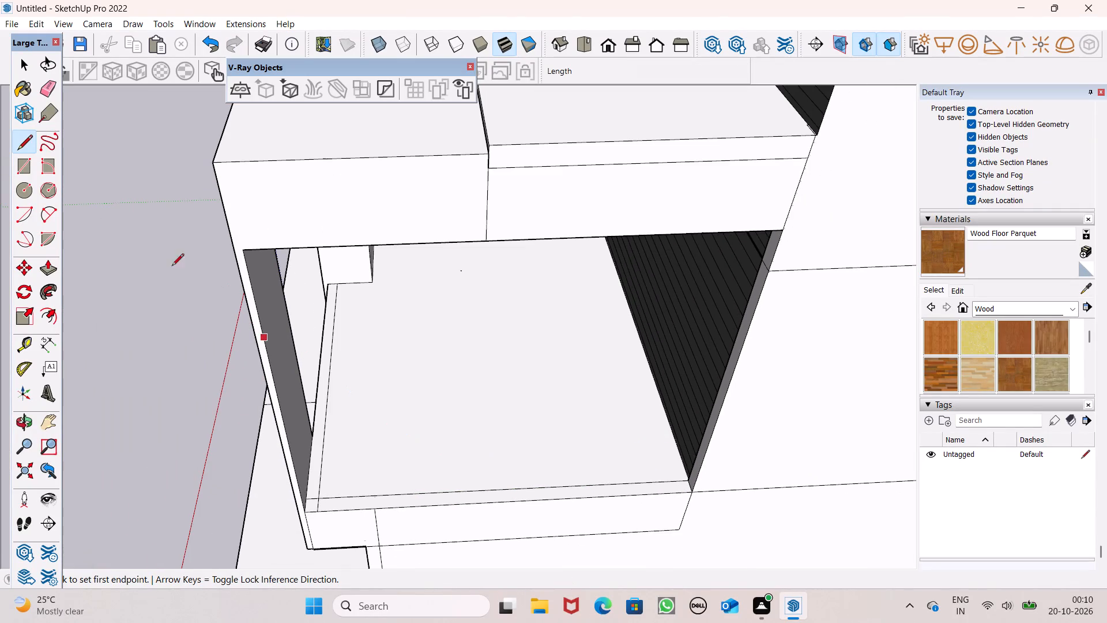
pyautogui.click(43, 91)
pyautogui.scroll(5, 206, 366)
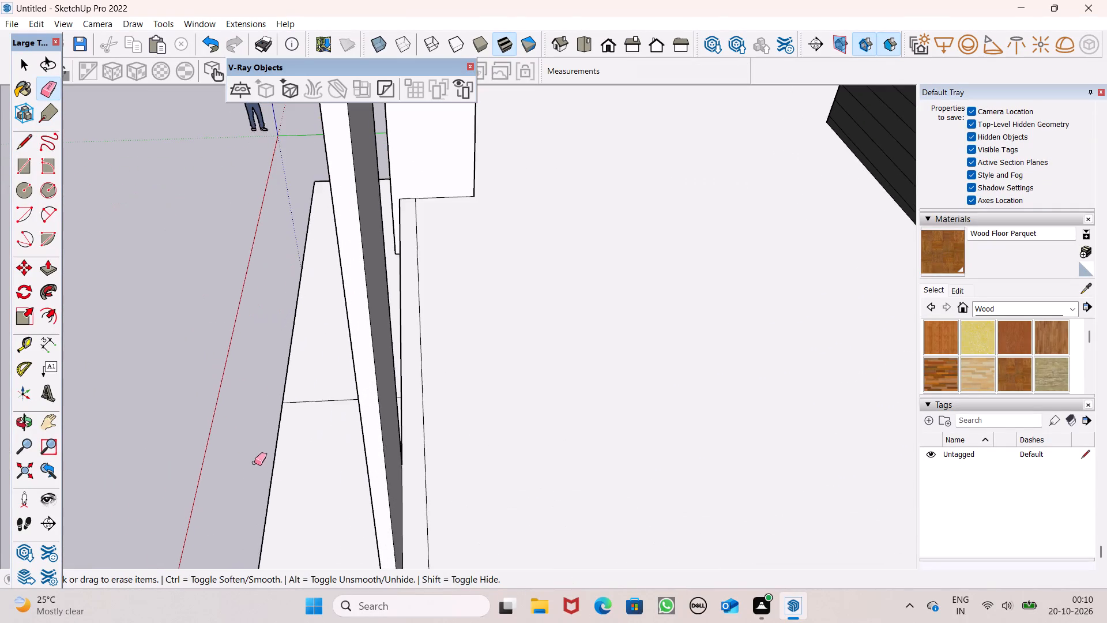
pyautogui.scroll(-9, 370, 433)
pyautogui.scroll(6, 396, 507)
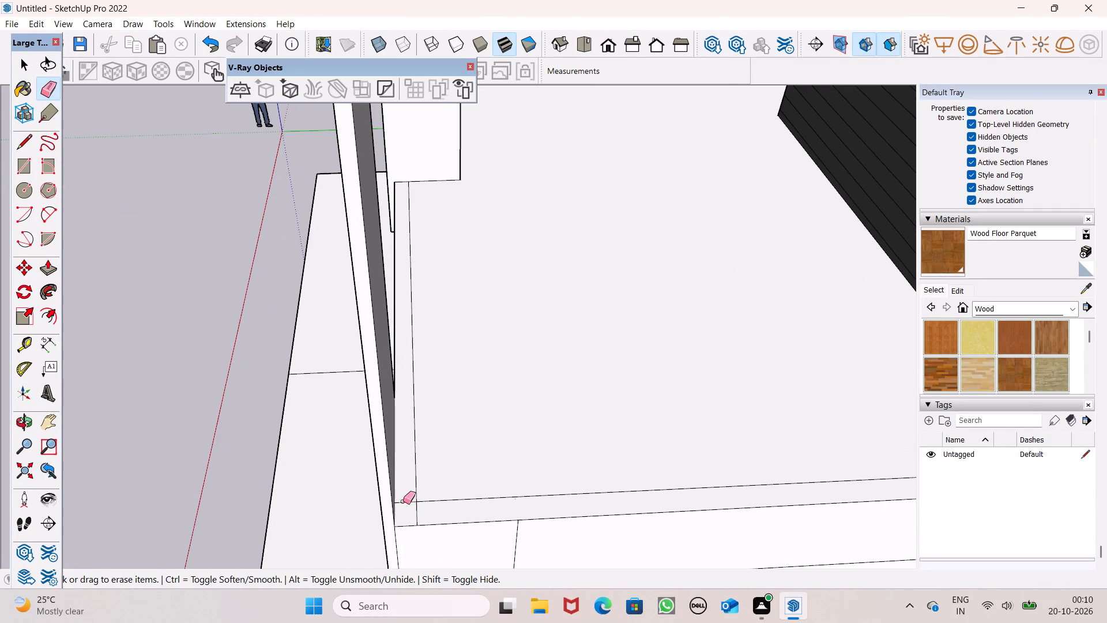
pyautogui.moveTo(403, 496); pyautogui.dragTo(417, 509)
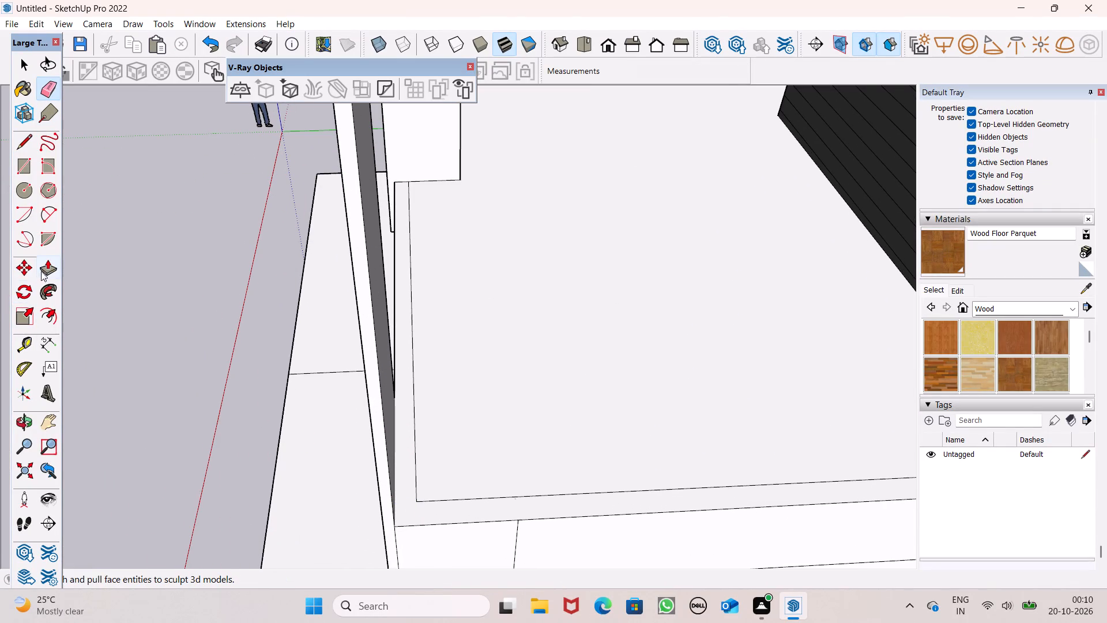
# Push/Pull the L-shaped edge strip on the terrace floor upward by 4'.
pyautogui.click(44, 268)
pyautogui.keyDown('ctrl'); pyautogui.moveTo(411, 504); pyautogui.dragTo(411, 503); pyautogui.keyUp('ctrl')
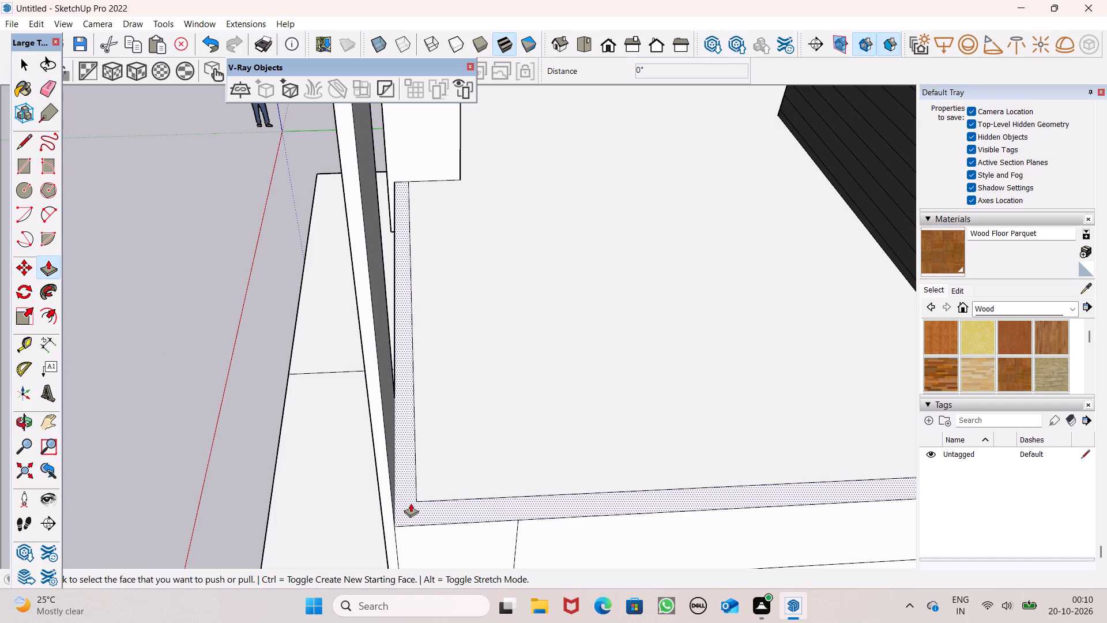
pyautogui.keyDown('ctrl'); pyautogui.moveTo(411, 503); pyautogui.dragTo(405, 474); pyautogui.keyUp('ctrl')
pyautogui.press('4')
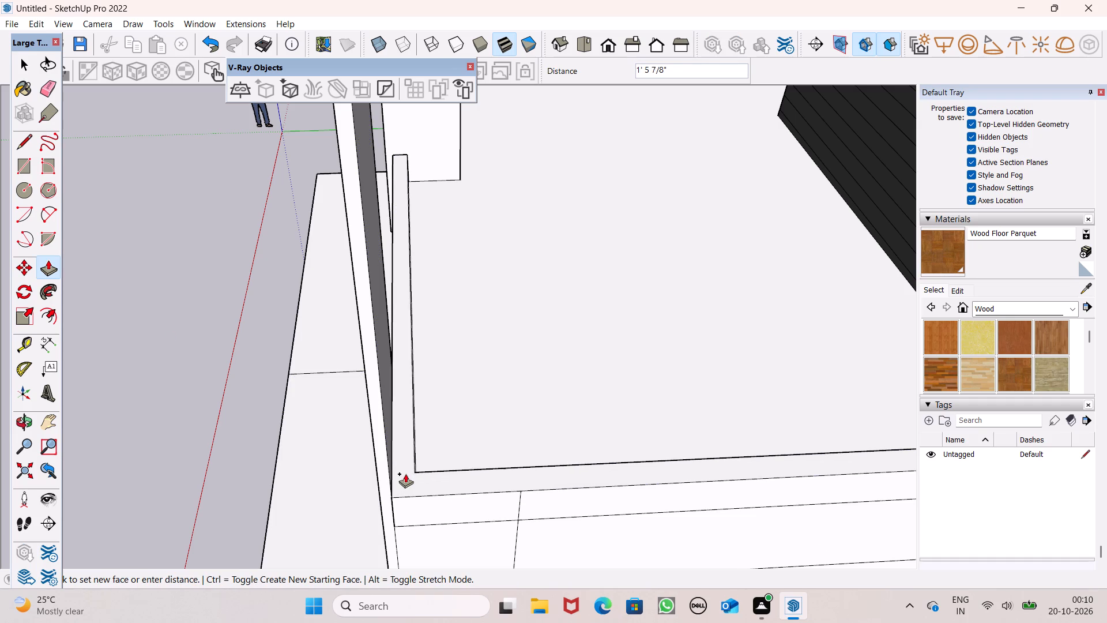
pyautogui.keyDown('ctrl'); pyautogui.moveTo(405, 474); pyautogui.dragTo(405, 471); pyautogui.keyUp('ctrl')
pyautogui.press("'")
pyautogui.press('Return')
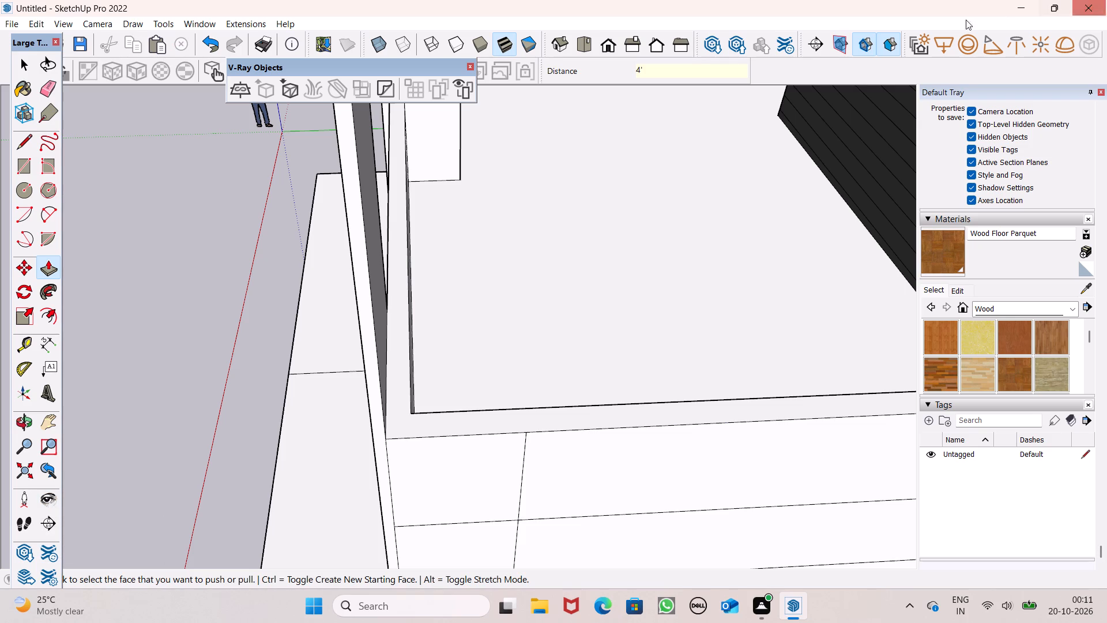
# Erase the vertical line crossing the outer side face of the new terrace parapet.
pyautogui.scroll(-2, 570, 190)
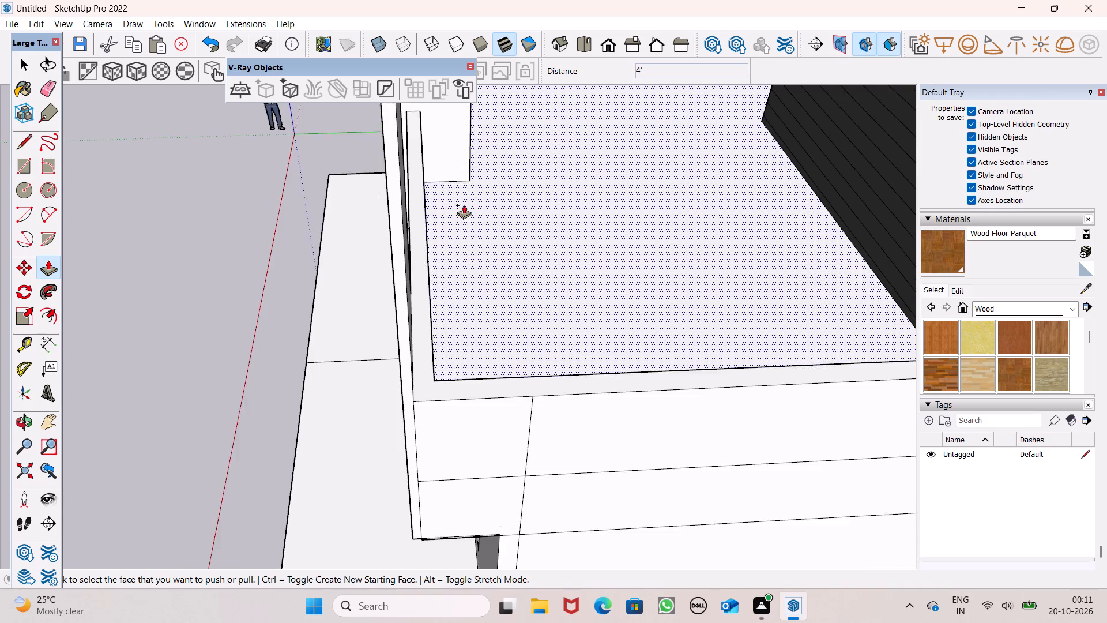
pyautogui.scroll(-4, 464, 205)
pyautogui.moveTo(411, 284); pyautogui.dragTo(617, 221, button='middle')
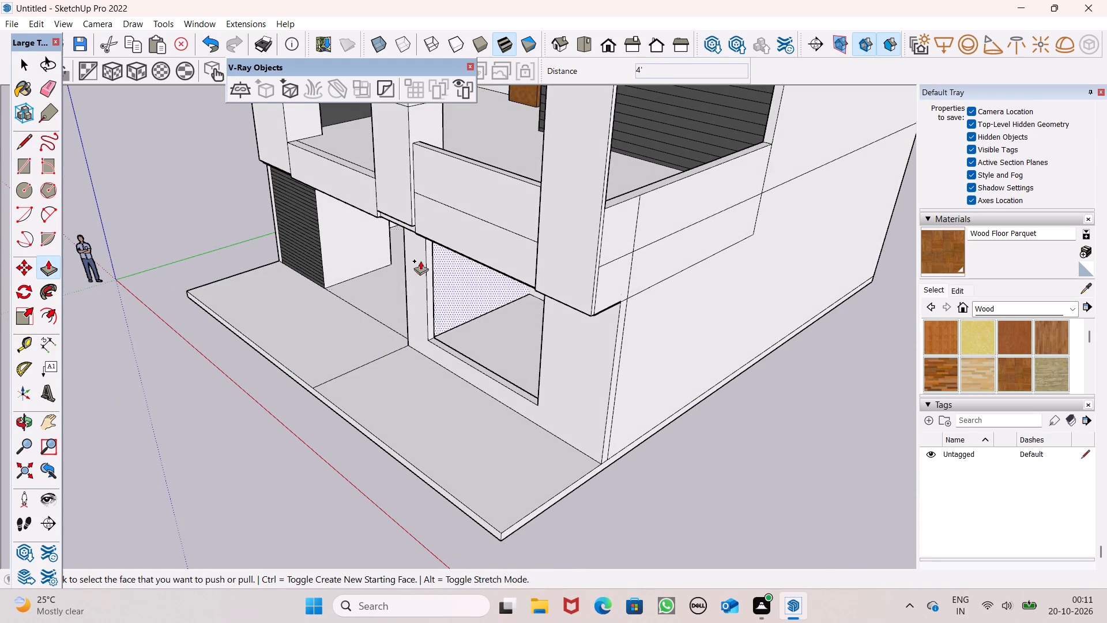
pyautogui.press('space')
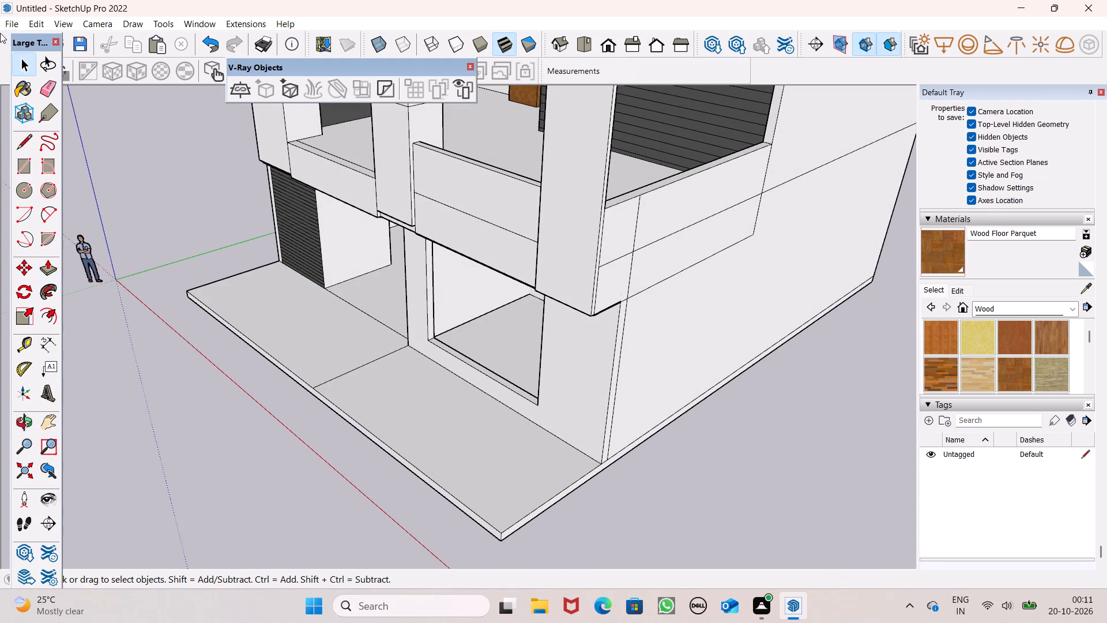
pyautogui.click(32, 89)
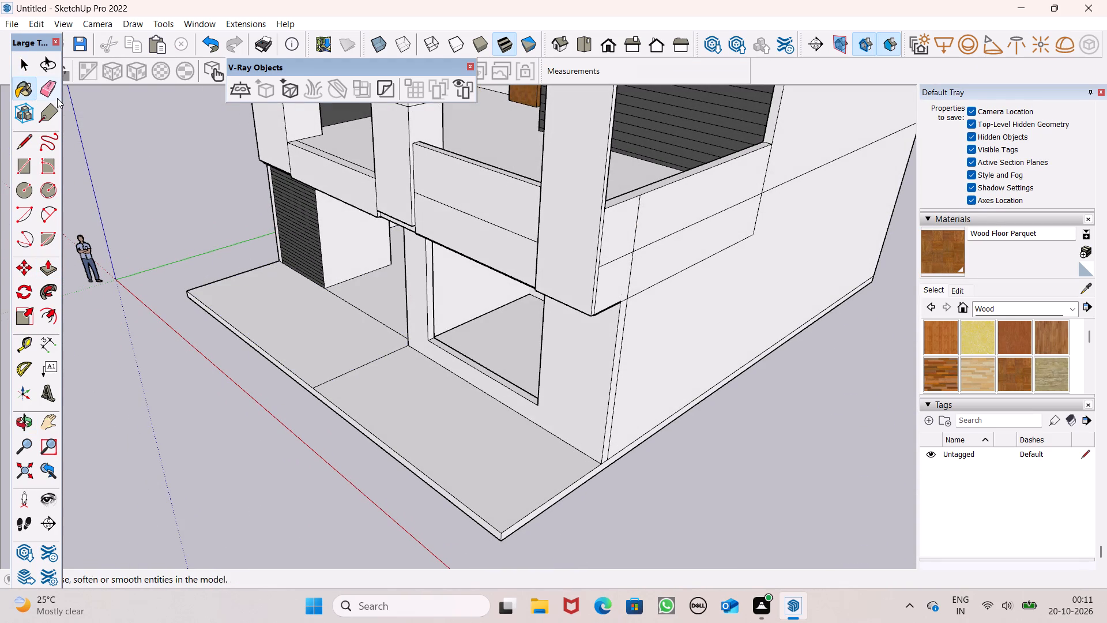
pyautogui.click(57, 97)
pyautogui.scroll(1, 287, 213)
pyautogui.moveTo(286, 213); pyautogui.dragTo(161, 216, button='middle')
pyautogui.scroll(5, 464, 284)
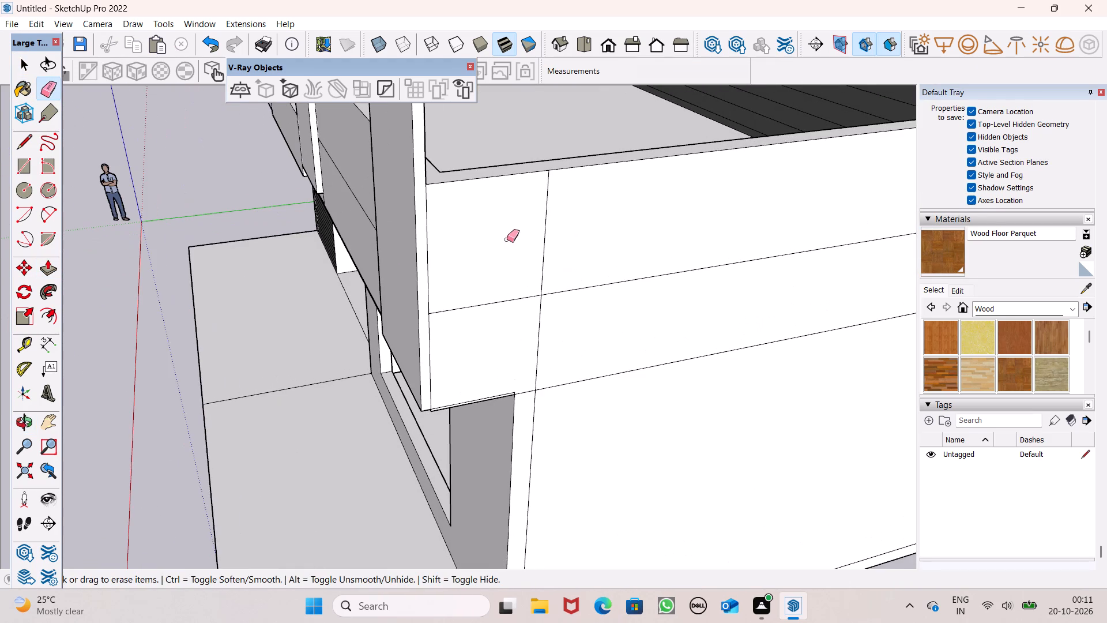
pyautogui.moveTo(548, 252); pyautogui.dragTo(541, 254)
# Examine the new terrace parapet from the side and within the whole front facade.
pyautogui.scroll(-5, 519, 253)
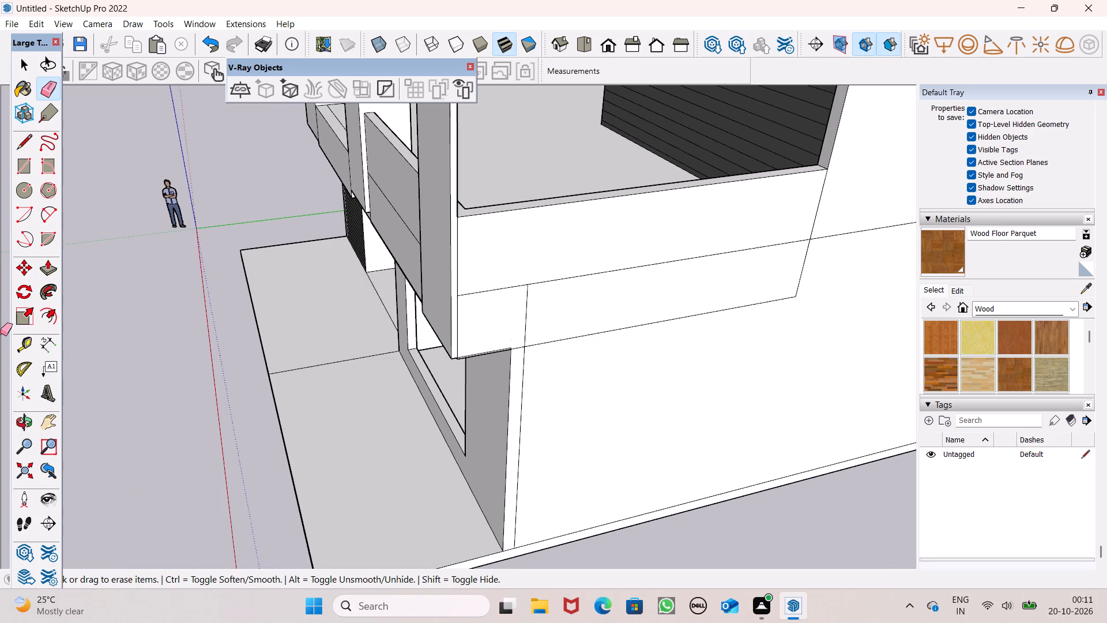
pyautogui.scroll(-2, 0, 328)
pyautogui.press('space')
pyautogui.moveTo(24, 363); pyautogui.dragTo(163, 316, button='middle')
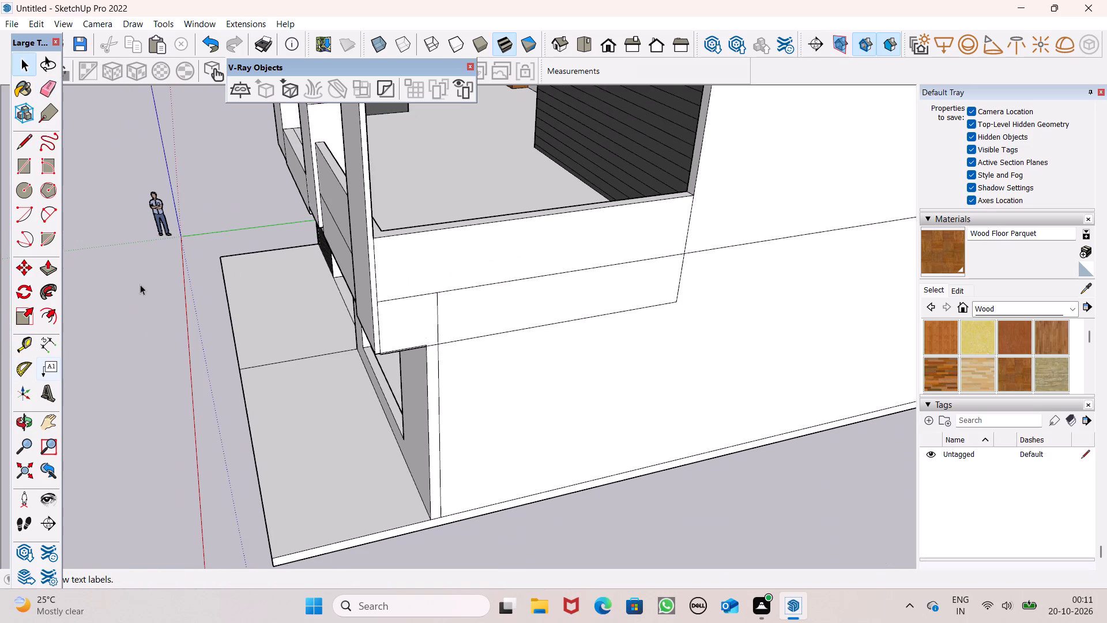
pyautogui.scroll(-3, 144, 277)
pyautogui.moveTo(153, 317); pyautogui.dragTo(538, 201, button='middle')
pyautogui.scroll(-4, 536, 235)
pyautogui.moveTo(526, 270); pyautogui.dragTo(510, 327, button='middle')
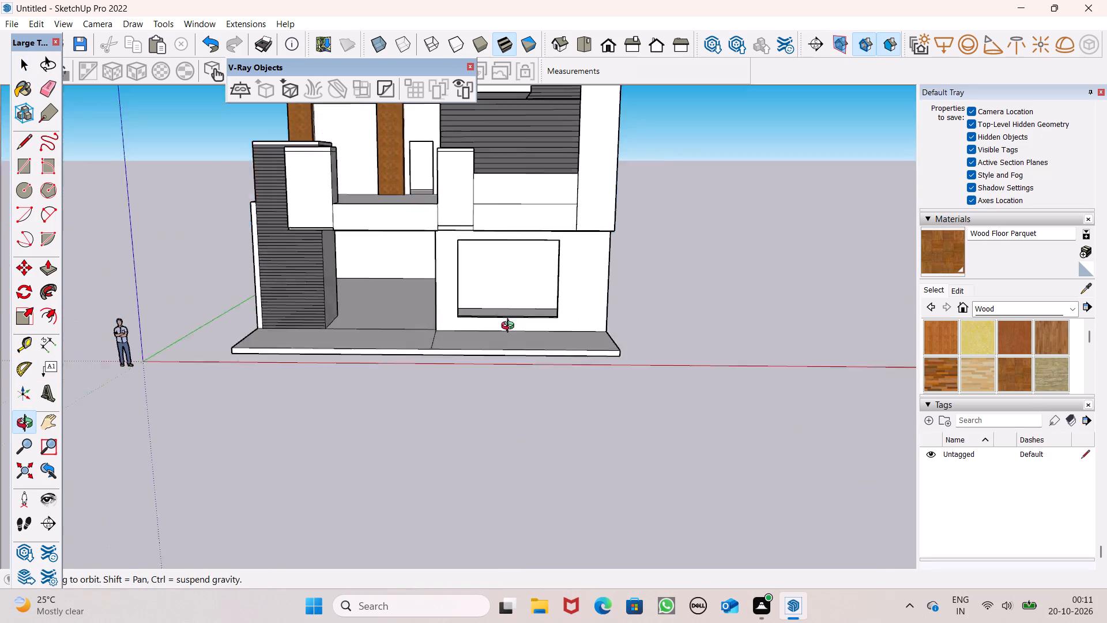
pyautogui.moveTo(510, 327); pyautogui.dragTo(592, 336, button='middle')
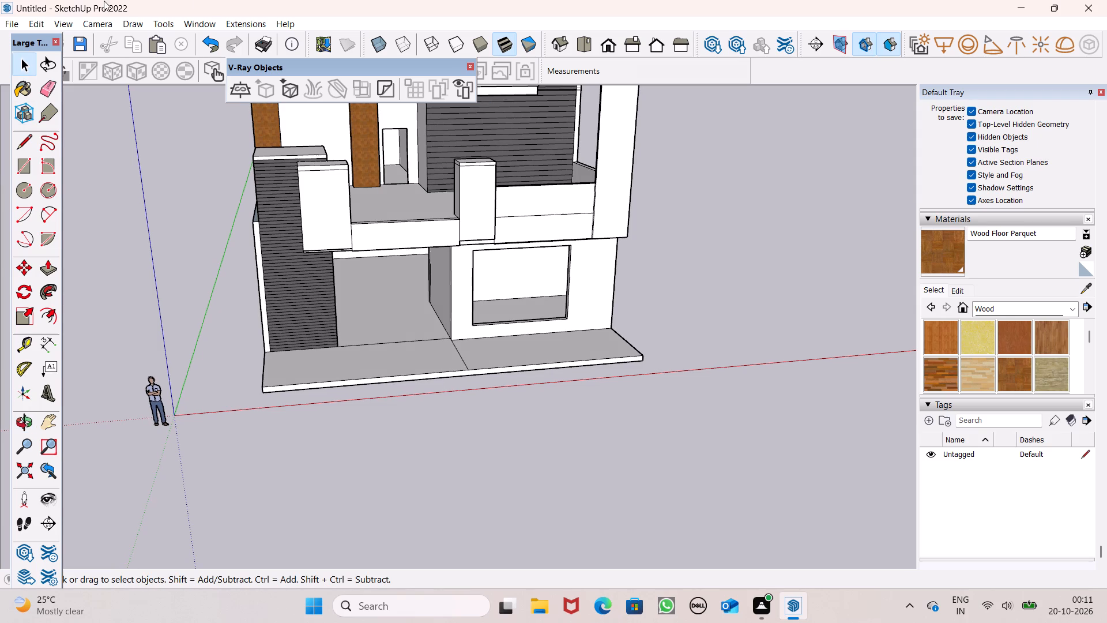
pyautogui.scroll(-3, 0, 44)
pyautogui.scroll(-9, 358, 233)
pyautogui.moveTo(366, 274); pyautogui.dragTo(326, 247, button='middle')
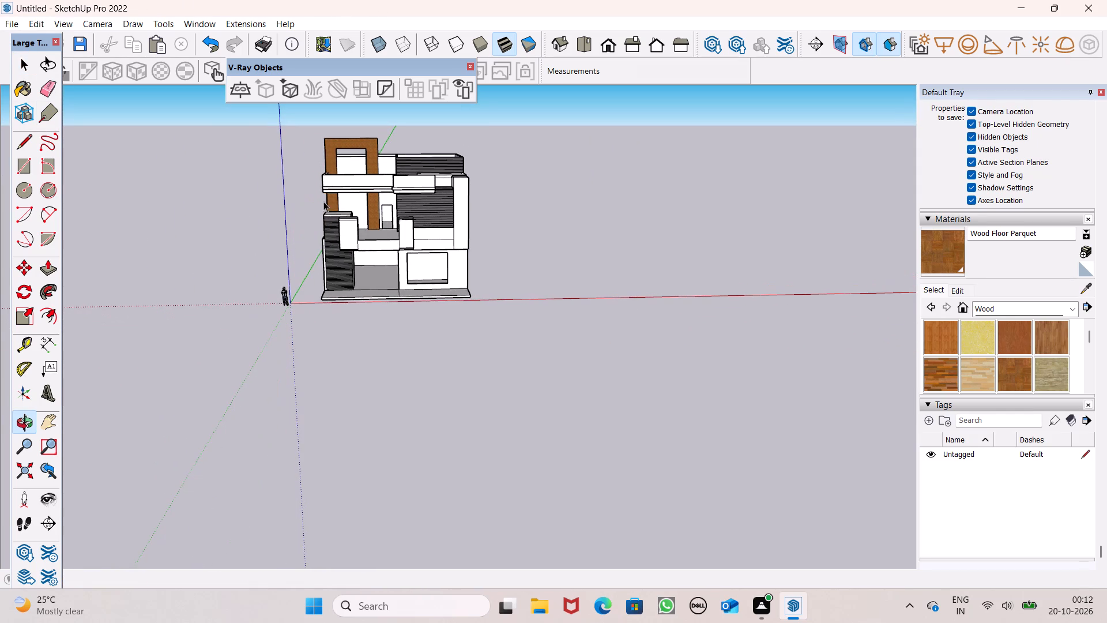
# Draw an upright rectangle about 2' 7 1/4" by 1' 1 5/8" near the outer end of the upper balcony parapet's front face.
pyautogui.scroll(4, 312, 179)
pyautogui.scroll(4, 268, 152)
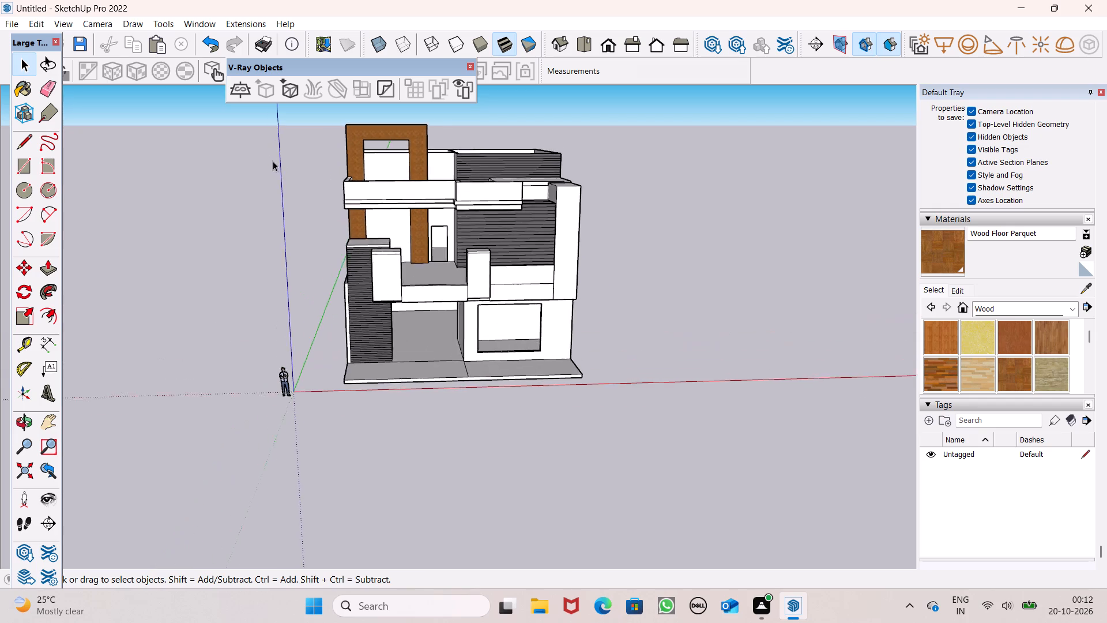
pyautogui.scroll(7, 273, 161)
pyautogui.click(23, 165)
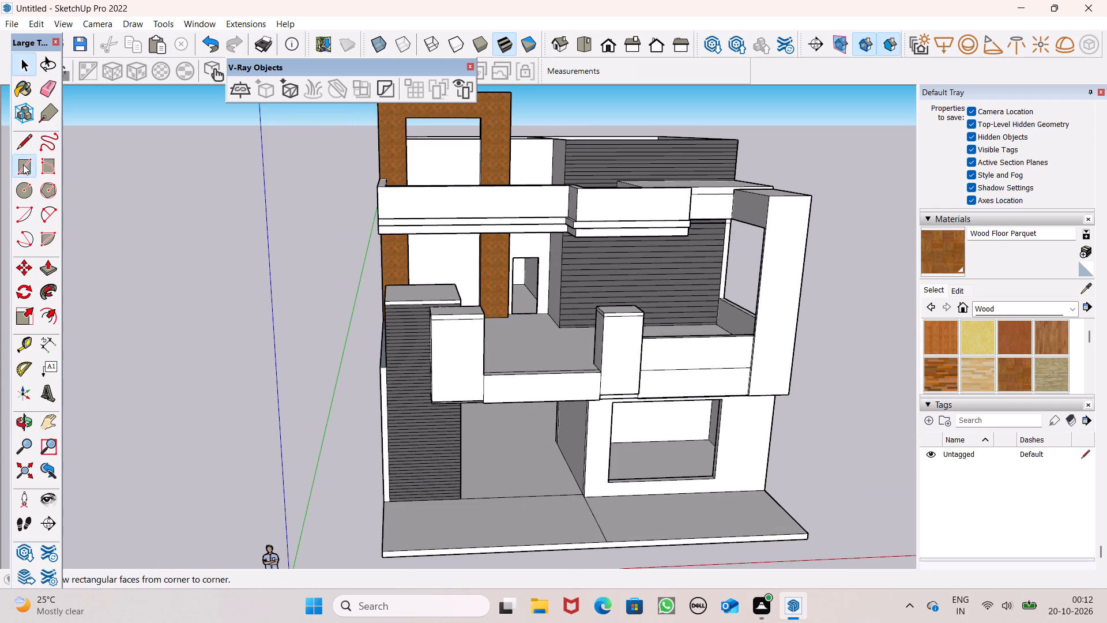
pyautogui.scroll(7, 199, 187)
pyautogui.scroll(-3, 326, 208)
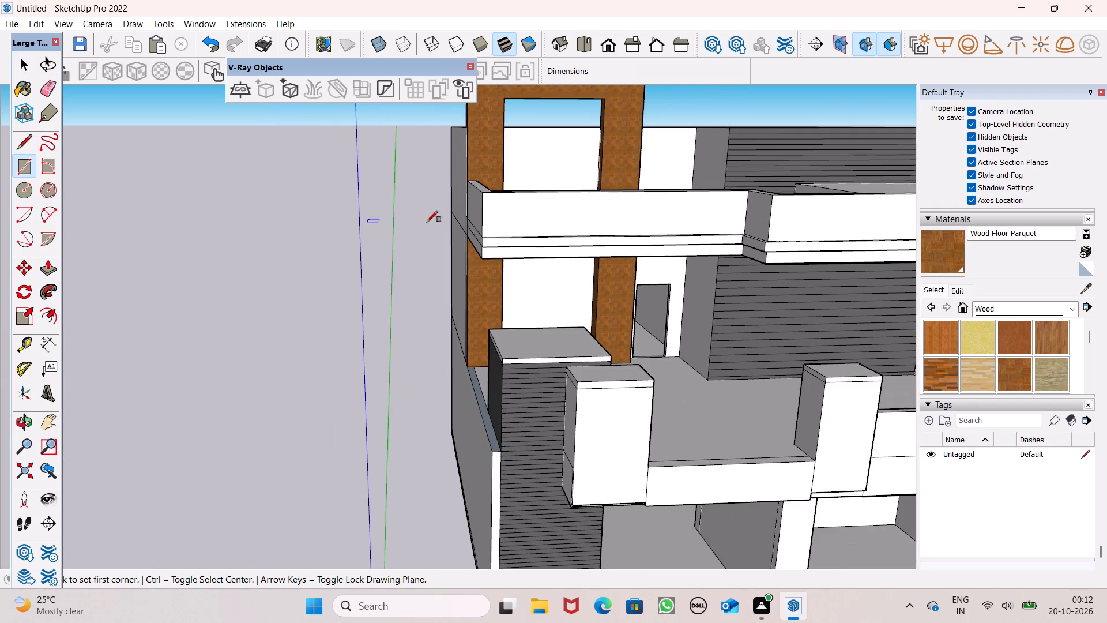
pyautogui.scroll(5, 568, 211)
pyautogui.scroll(6, 466, 200)
pyautogui.click(450, 183)
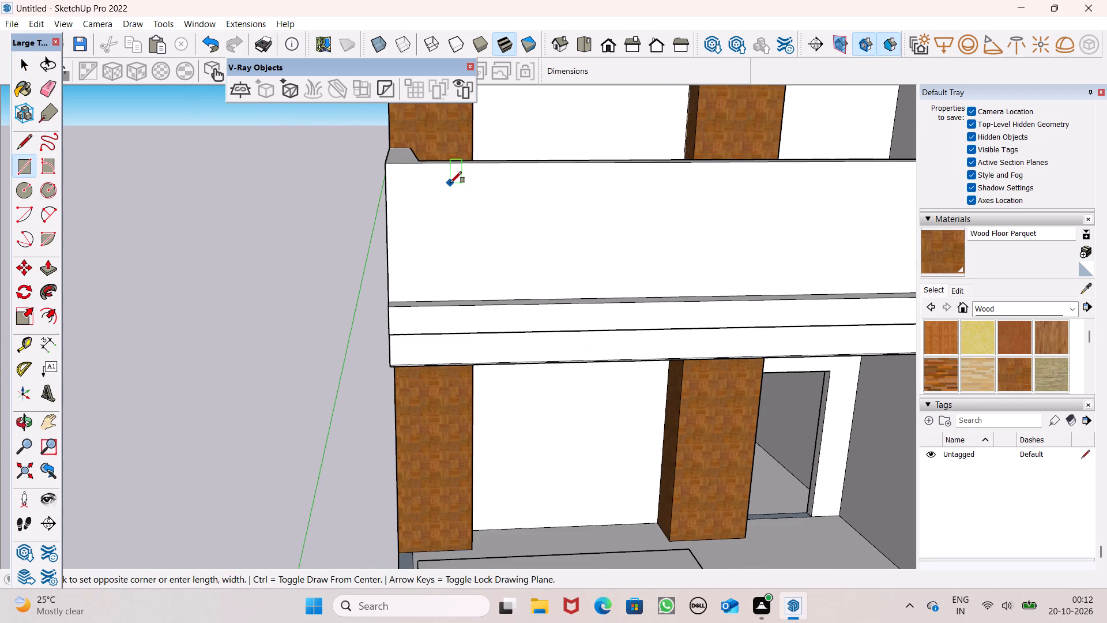
pyautogui.click(489, 272)
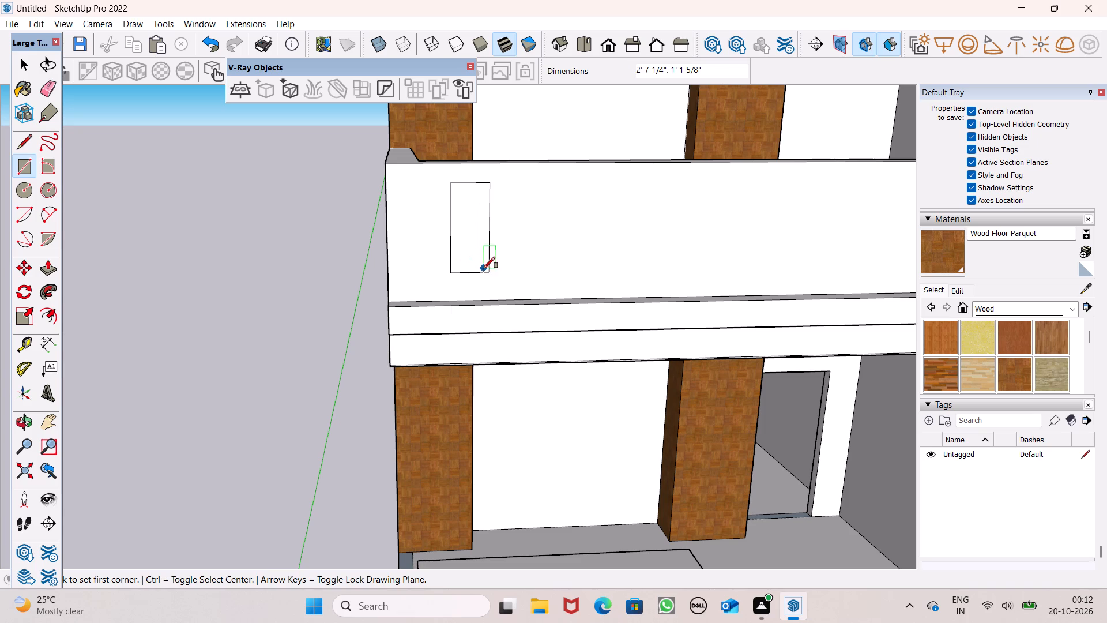
# Copy the small upright rectangle horizontally along the upper balcony parapet, leaving a gap slightly wider than the rectangle.
pyautogui.press('space')
pyautogui.doubleClick(475, 260)
pyautogui.press('m')
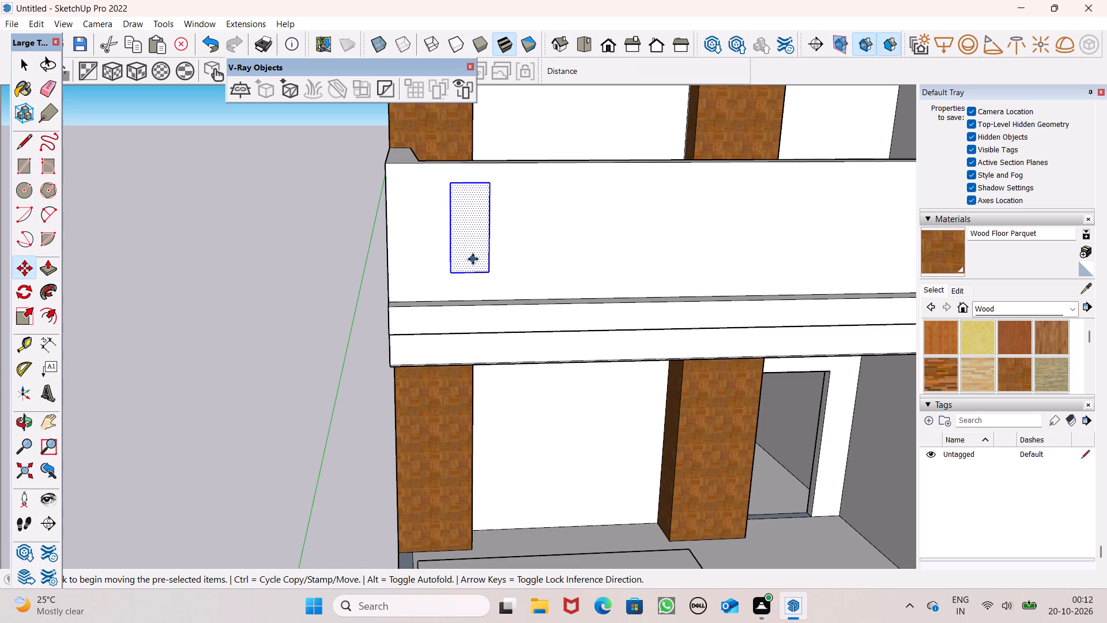
pyautogui.press('Return')
pyautogui.keyDown('ctrl'); pyautogui.moveTo(475, 261); pyautogui.dragTo(565, 262); pyautogui.keyUp('ctrl')
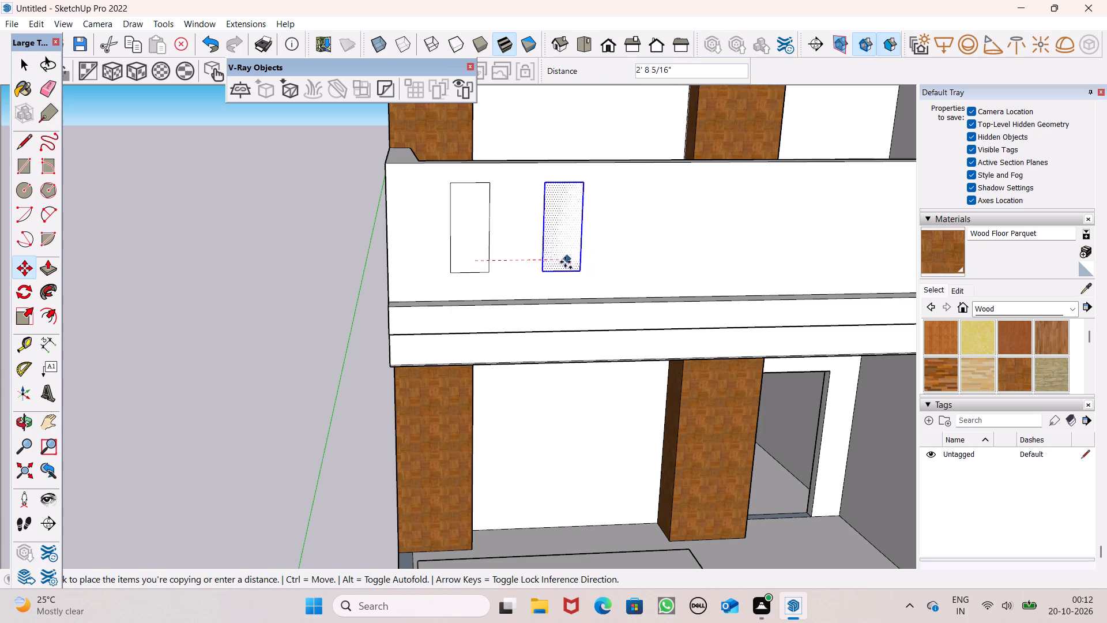
pyautogui.keyDown('ctrl'); pyautogui.moveTo(565, 262); pyautogui.dragTo(558, 264); pyautogui.keyUp('ctrl')
pyautogui.press('space')
pyautogui.click(324, 228)
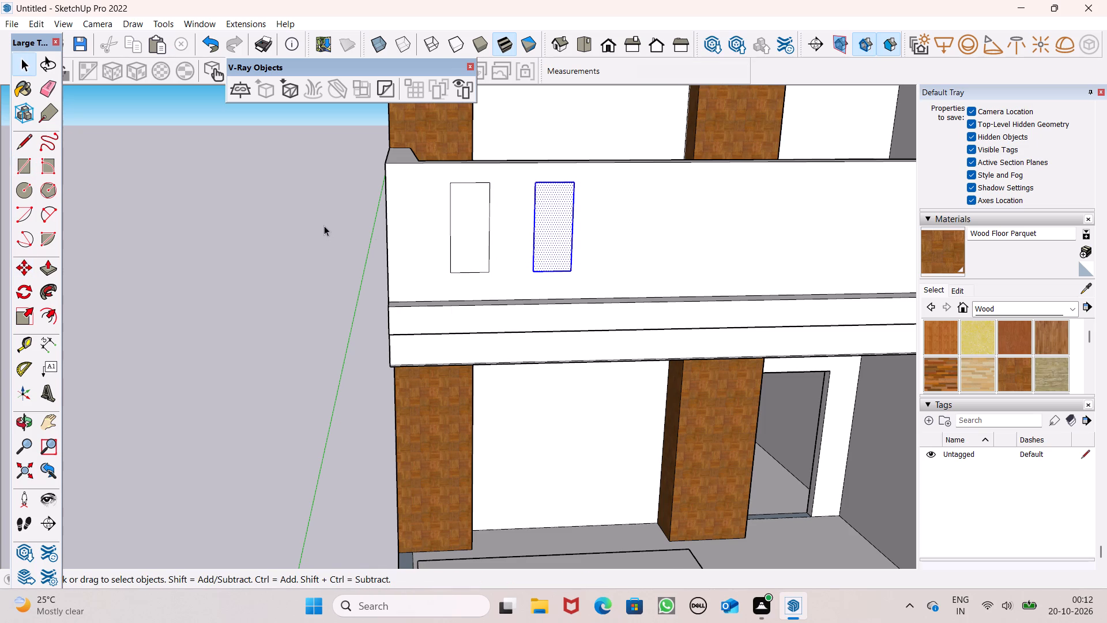
# Pull both small upright rectangles on the upper balcony parapet outward by about 9 13/16".
pyautogui.scroll(-2, 323, 204)
pyautogui.moveTo(436, 243); pyautogui.dragTo(441, 263, button='middle')
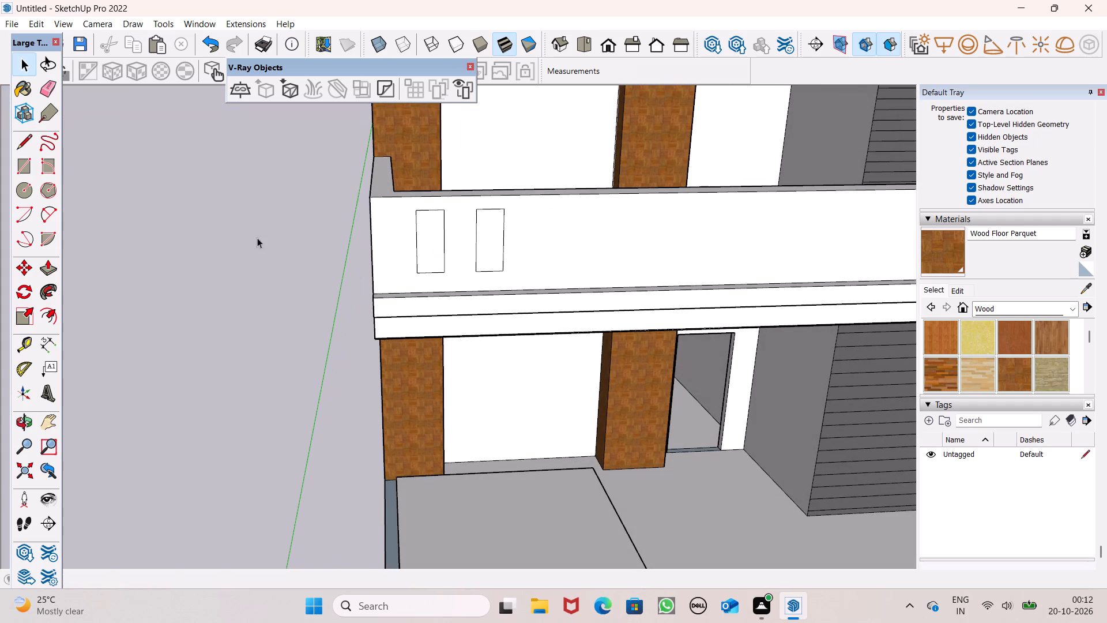
pyautogui.click(53, 267)
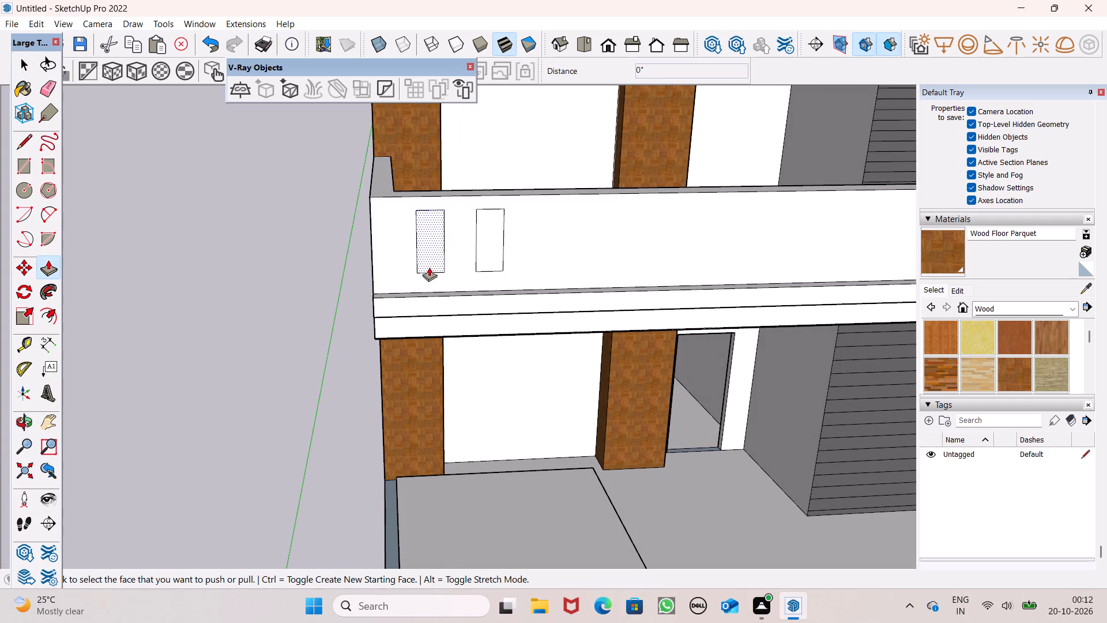
pyautogui.click(430, 267)
pyautogui.moveTo(487, 257); pyautogui.dragTo(447, 273)
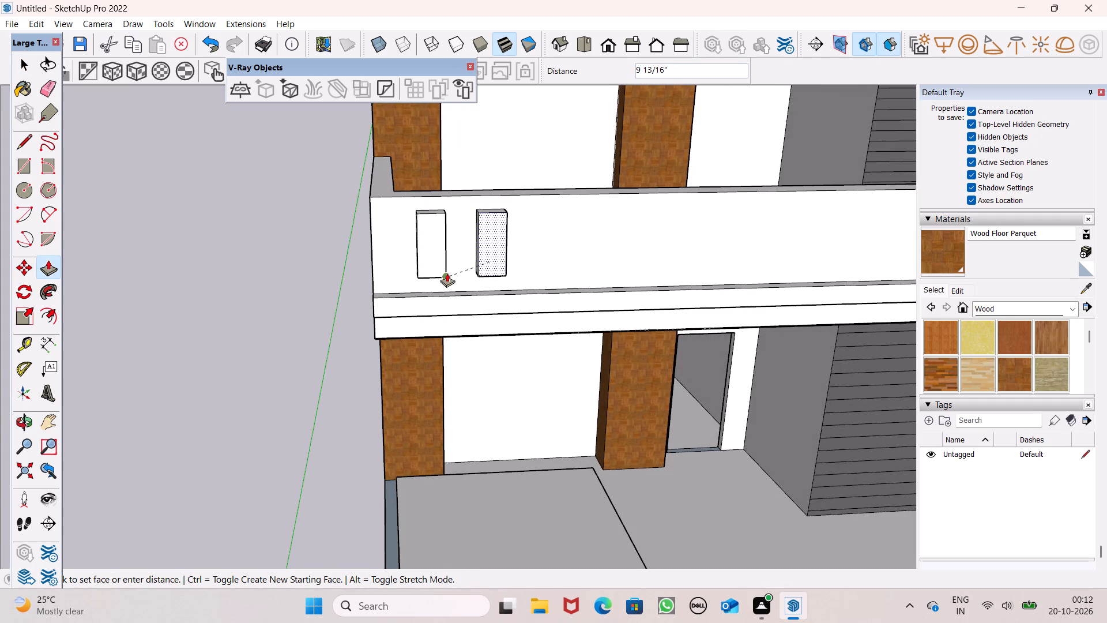
pyautogui.moveTo(447, 273); pyautogui.dragTo(445, 273)
pyautogui.scroll(-2, 368, 209)
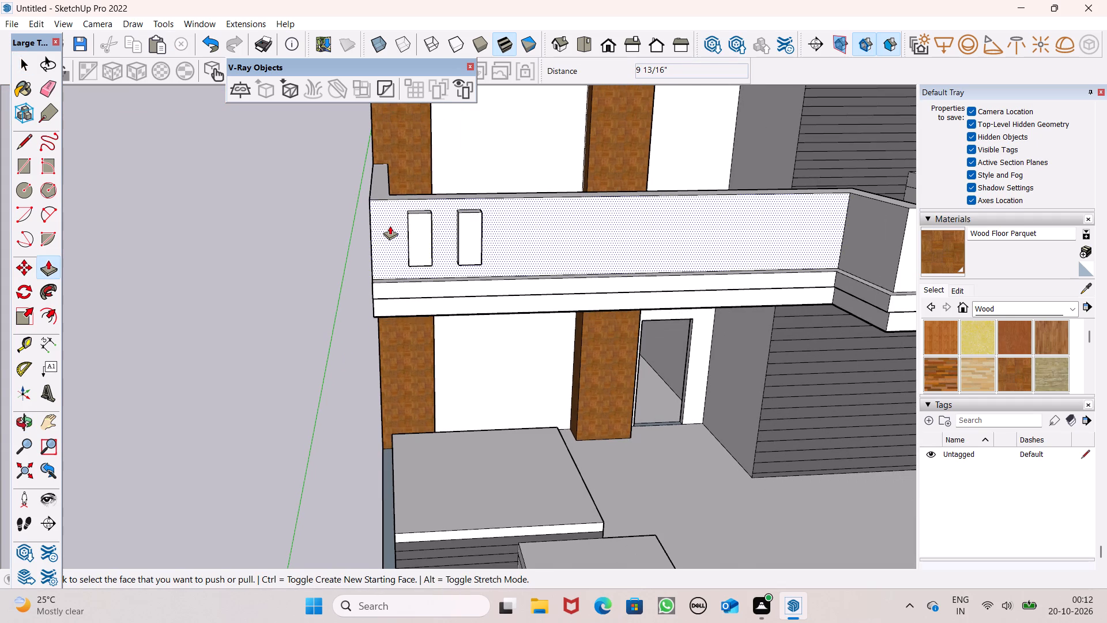
pyautogui.press('space')
# Paint the front faces of the two projecting terrace parapet blocks with Wood Floor Parquet.
pyautogui.scroll(-6, 390, 226)
pyautogui.moveTo(430, 278); pyautogui.dragTo(421, 181, button='middle')
pyautogui.scroll(1, 444, 216)
pyautogui.scroll(-2, 444, 223)
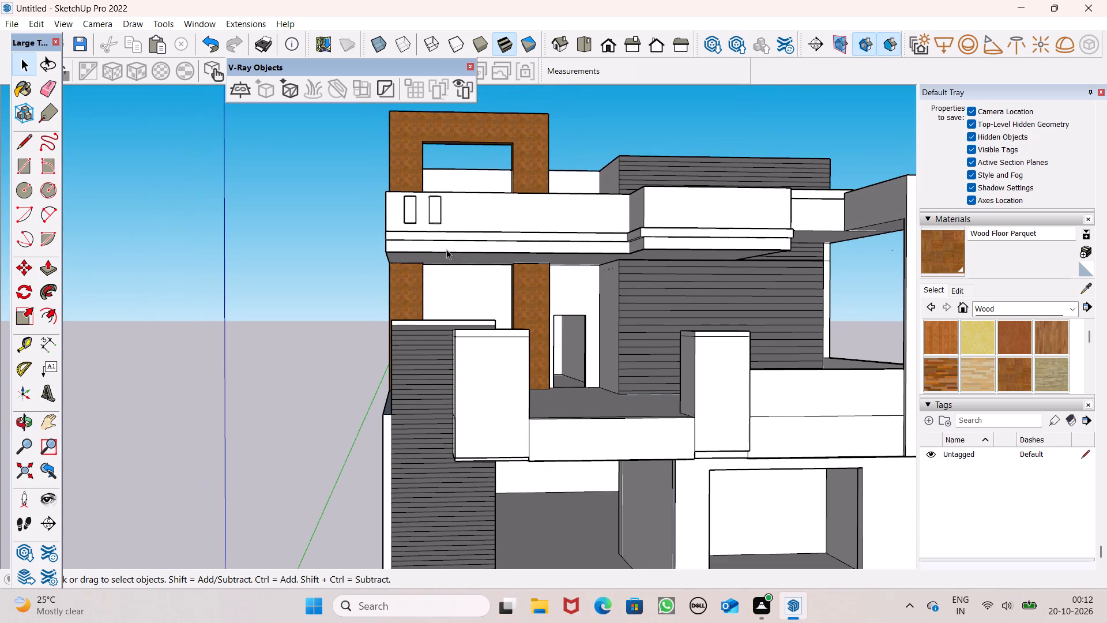
pyautogui.scroll(-4, 517, 226)
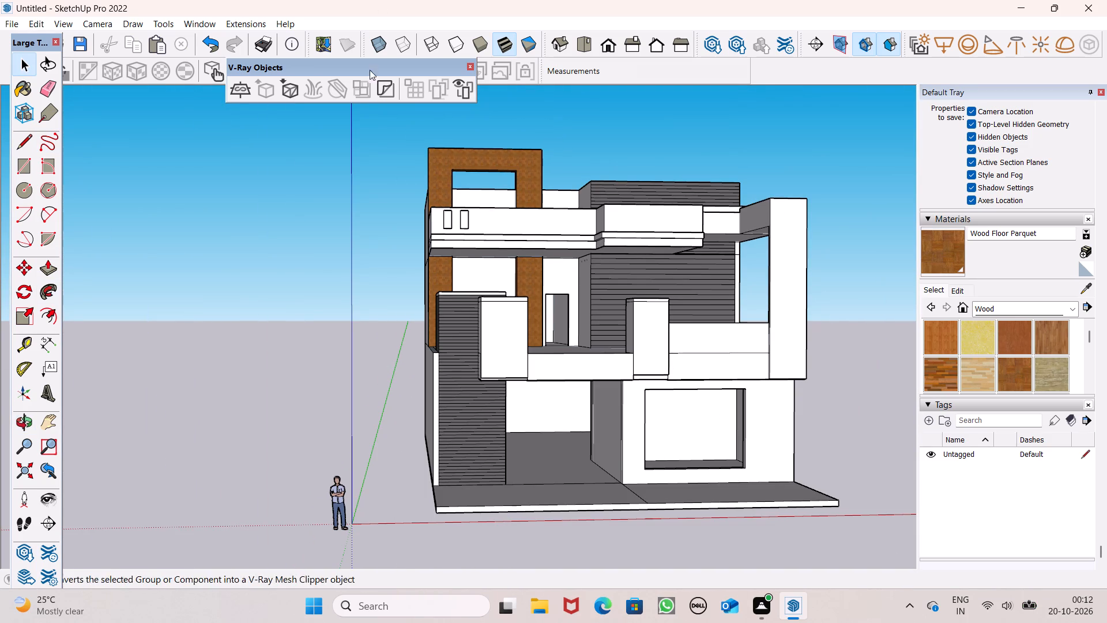
pyautogui.click(953, 258)
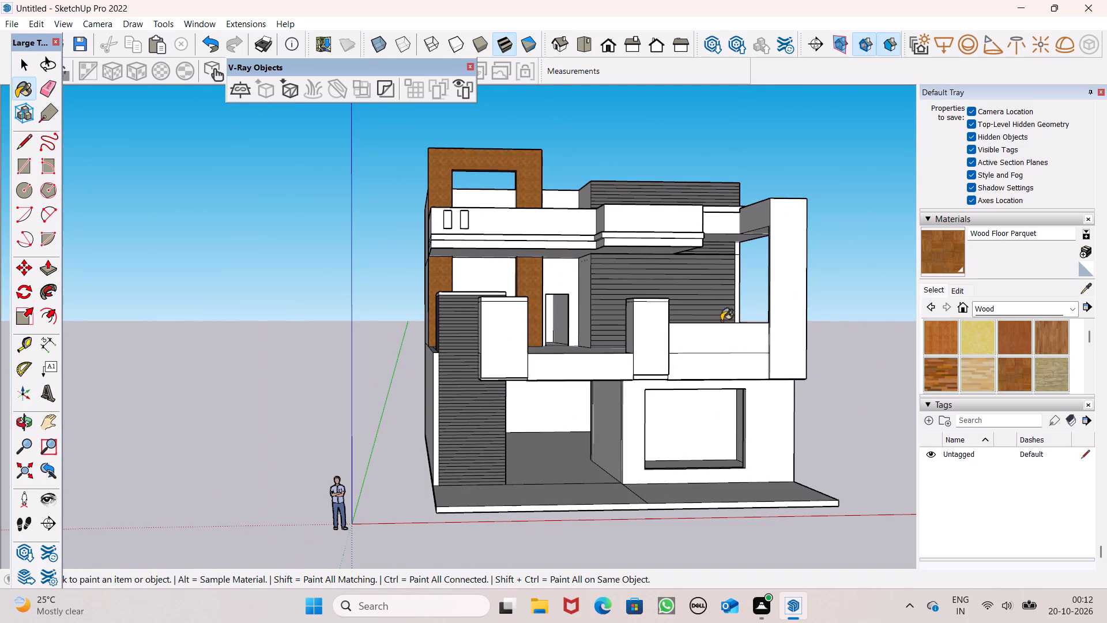
pyautogui.click(650, 347)
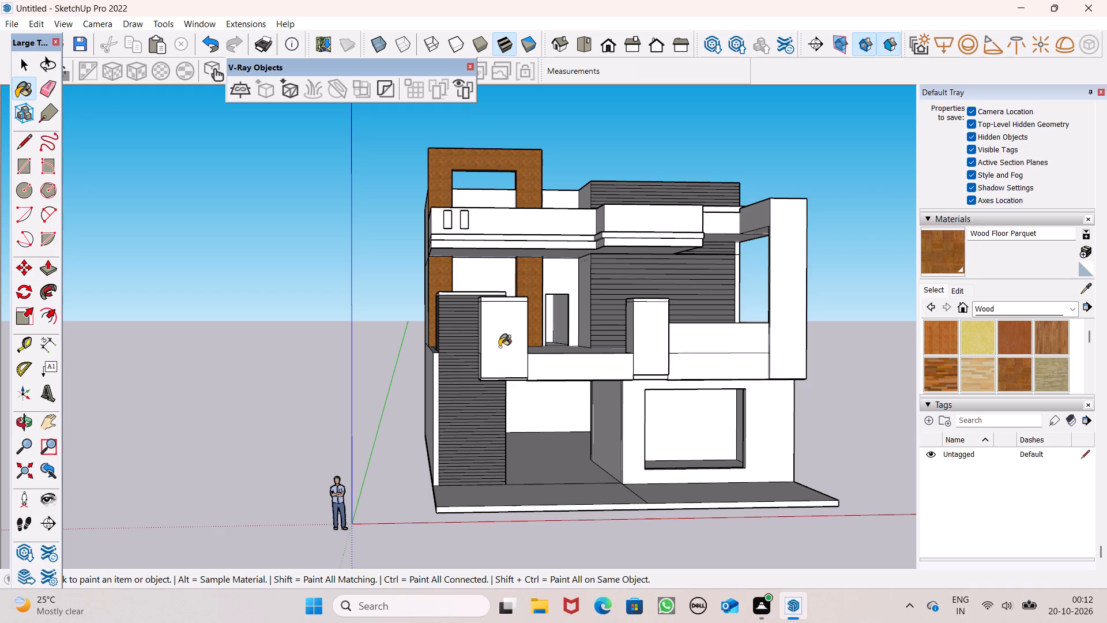
pyautogui.click(500, 345)
pyautogui.scroll(-3, 560, 322)
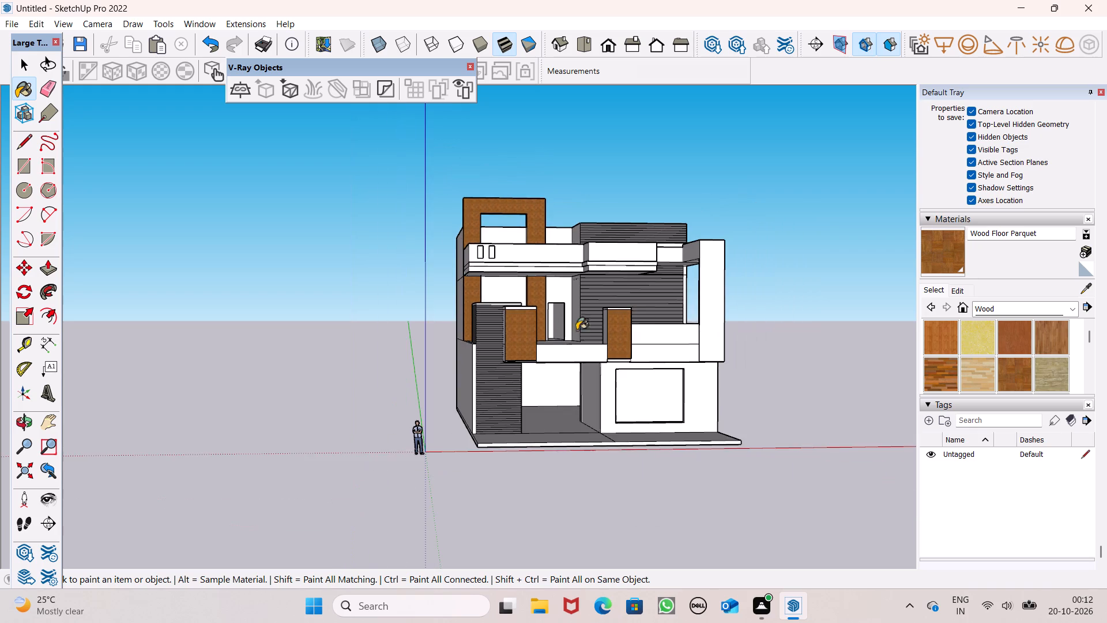
# Paint the front, top and side faces of the tall white frame at the terrace's far end with Wood Floor Parquet.
pyautogui.scroll(3, 716, 314)
pyautogui.click(714, 310)
pyautogui.moveTo(705, 326); pyautogui.dragTo(517, 535, button='middle')
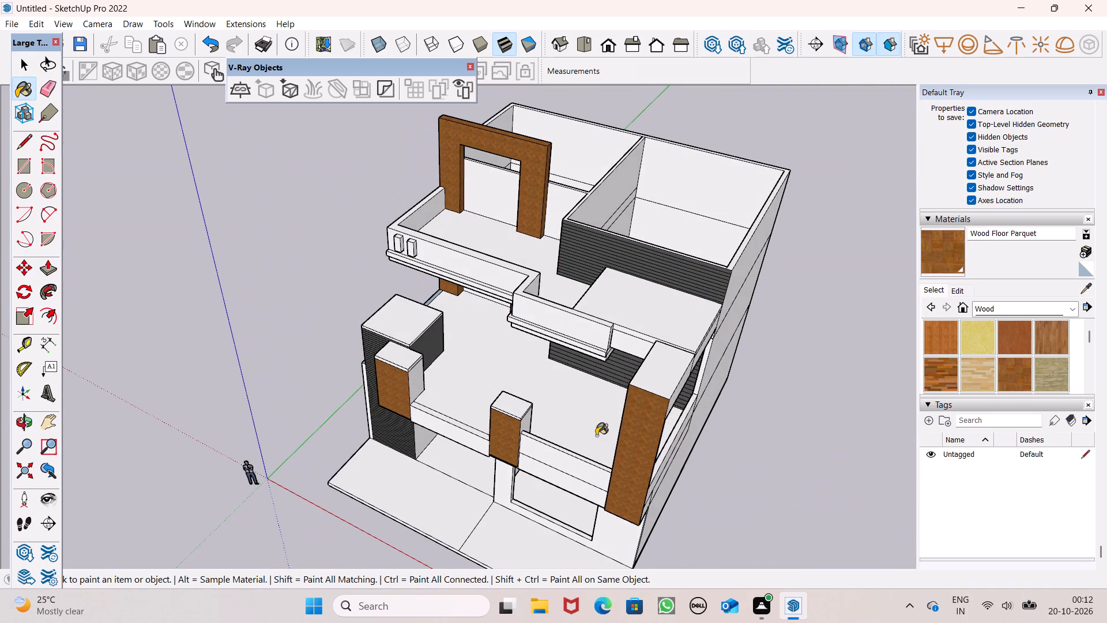
pyautogui.click(662, 373)
pyautogui.moveTo(667, 384); pyautogui.dragTo(536, 277, button='middle')
pyautogui.scroll(1, 537, 279)
pyautogui.click(577, 346)
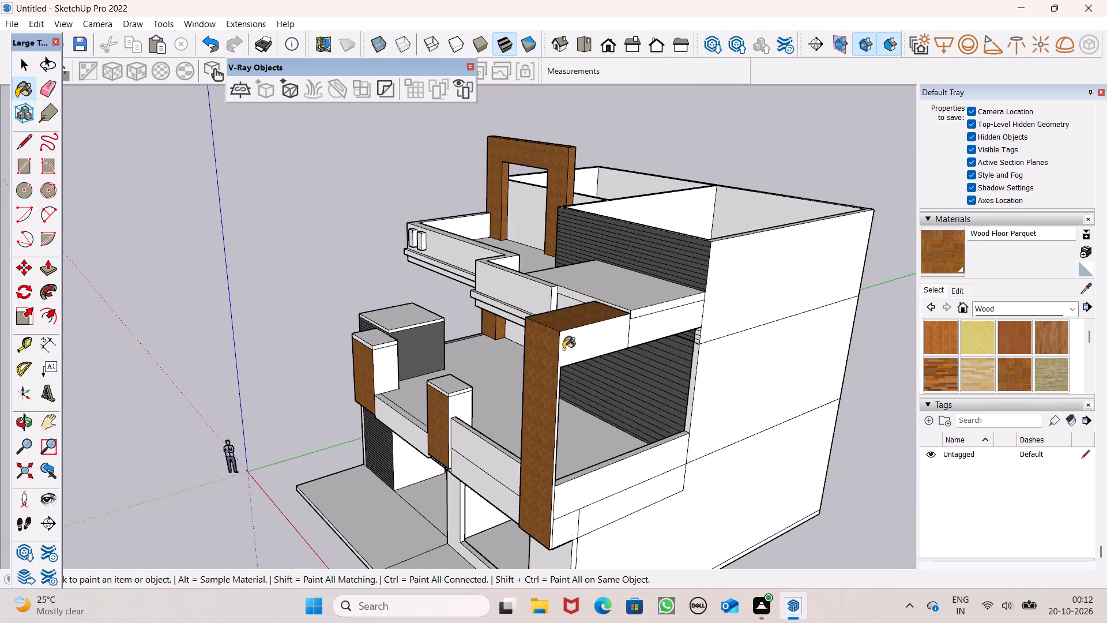
pyautogui.moveTo(563, 356); pyautogui.dragTo(898, 305, button='middle')
pyautogui.moveTo(675, 294); pyautogui.dragTo(807, 291, button='middle')
pyautogui.scroll(1, 807, 292)
pyautogui.click(652, 252)
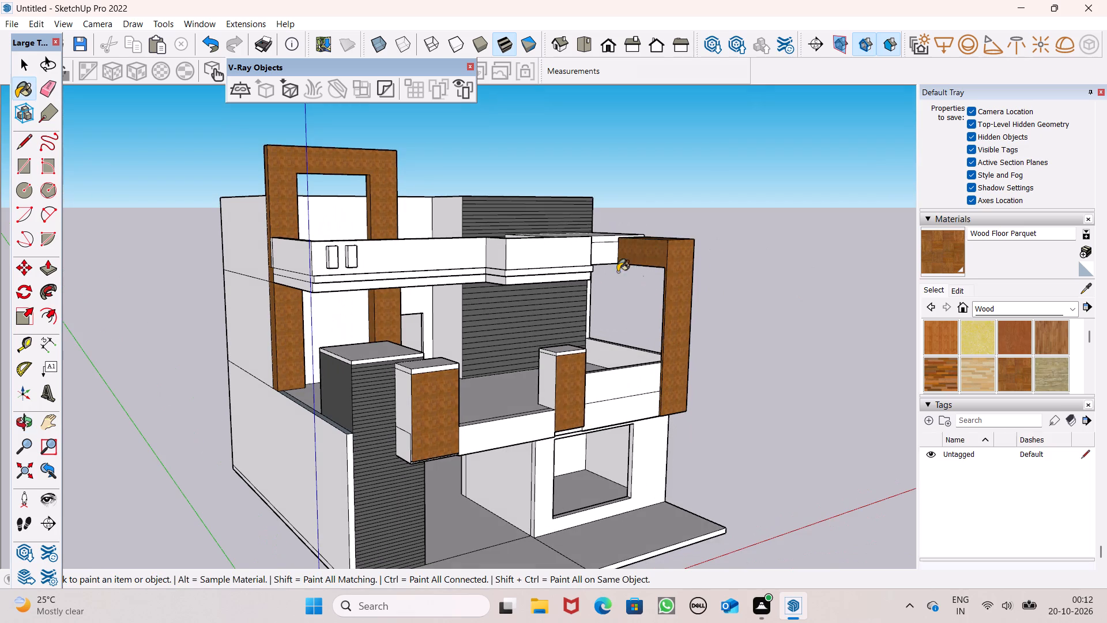
# Paint the side faces of both projecting terrace parapet blocks with Wood Floor Parquet, leaving their caps white.
pyautogui.scroll(4, 514, 377)
pyautogui.click(556, 371)
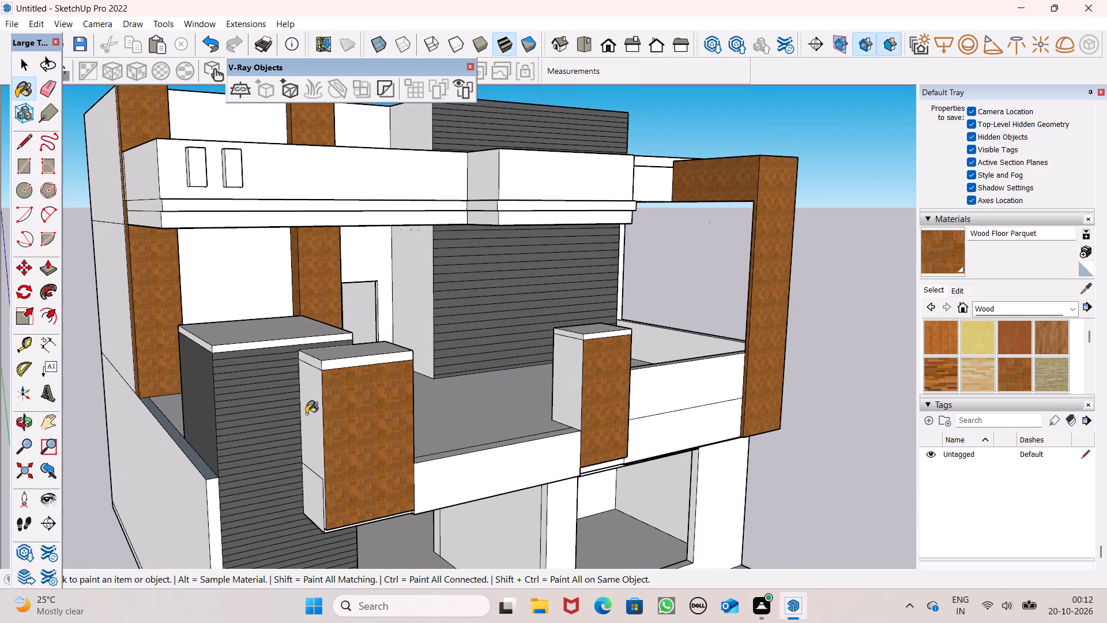
pyautogui.click(308, 416)
pyautogui.moveTo(325, 434); pyautogui.dragTo(503, 358, button='middle')
pyautogui.scroll(1, 492, 361)
pyautogui.click(528, 430)
pyautogui.moveTo(528, 427); pyautogui.dragTo(314, 472, button='middle')
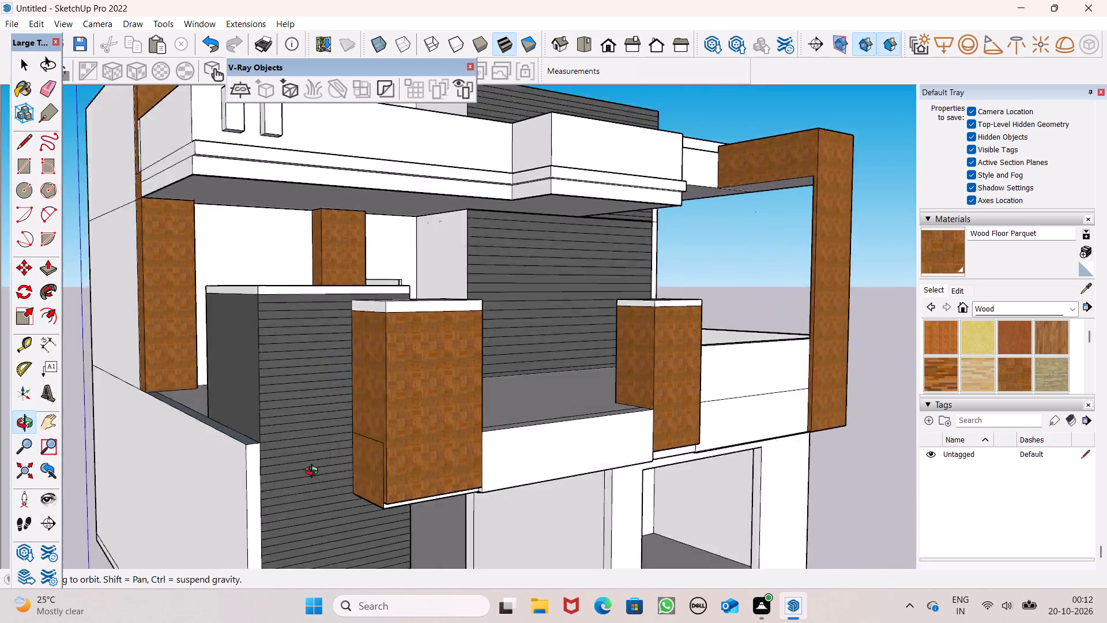
pyautogui.moveTo(314, 472); pyautogui.dragTo(192, 463, button='middle')
pyautogui.scroll(1, 422, 431)
pyautogui.moveTo(422, 431); pyautogui.dragTo(270, 416, button='middle')
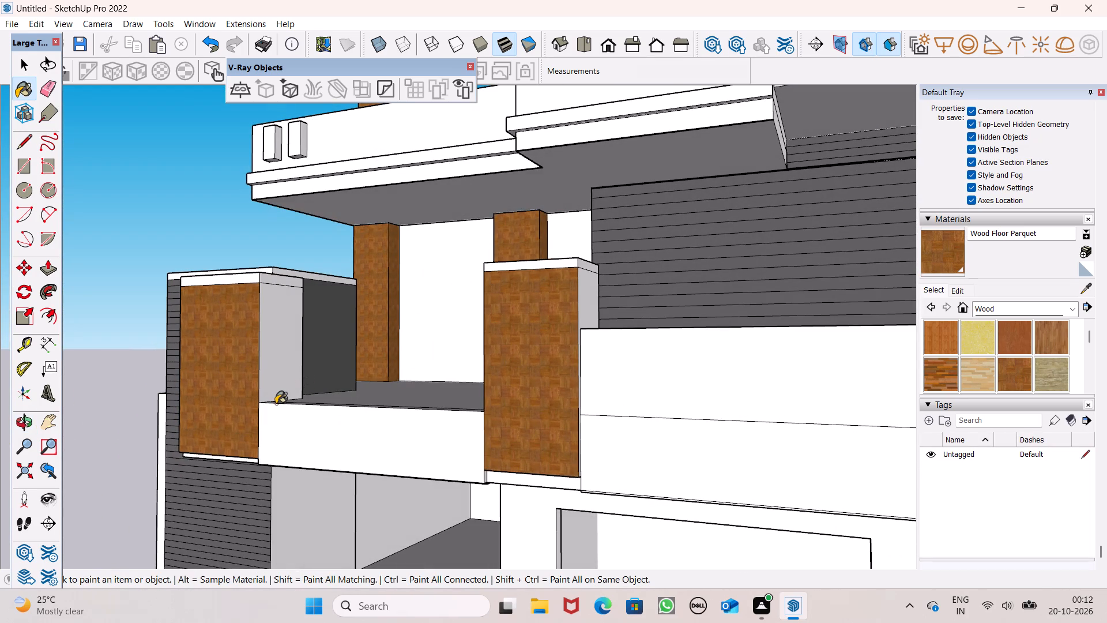
pyautogui.click(285, 333)
pyautogui.click(587, 309)
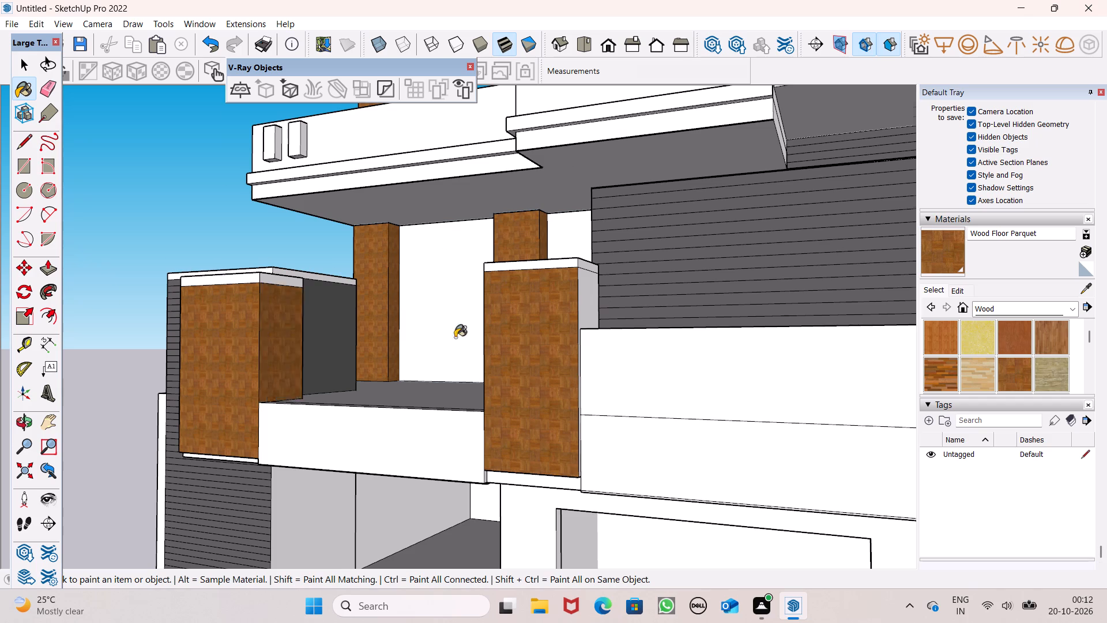
# Paint the terrace-facing back faces of both parapet blocks with Wood Floor Parquet.
pyautogui.scroll(1, 455, 337)
pyautogui.moveTo(455, 340); pyautogui.dragTo(789, 497, button='middle')
pyautogui.moveTo(645, 429); pyautogui.dragTo(1018, 378, button='middle')
pyautogui.scroll(5, 679, 281)
pyautogui.click(582, 243)
pyautogui.moveTo(598, 285); pyautogui.dragTo(610, 313, button='middle')
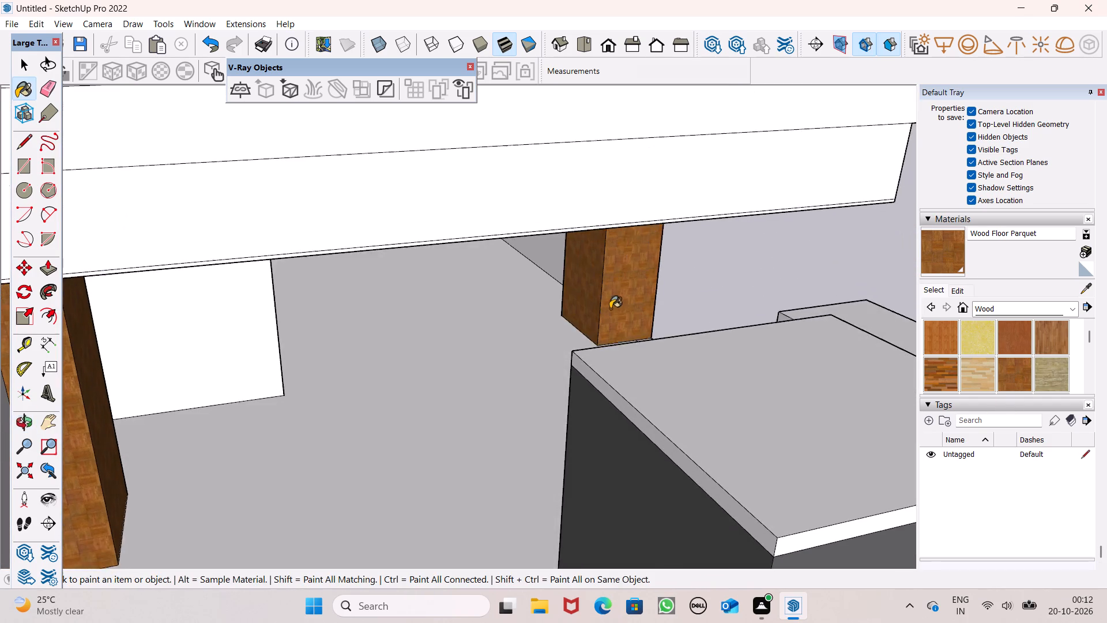
pyautogui.scroll(-2, 604, 310)
pyautogui.moveTo(520, 337); pyautogui.dragTo(483, 293, button='middle')
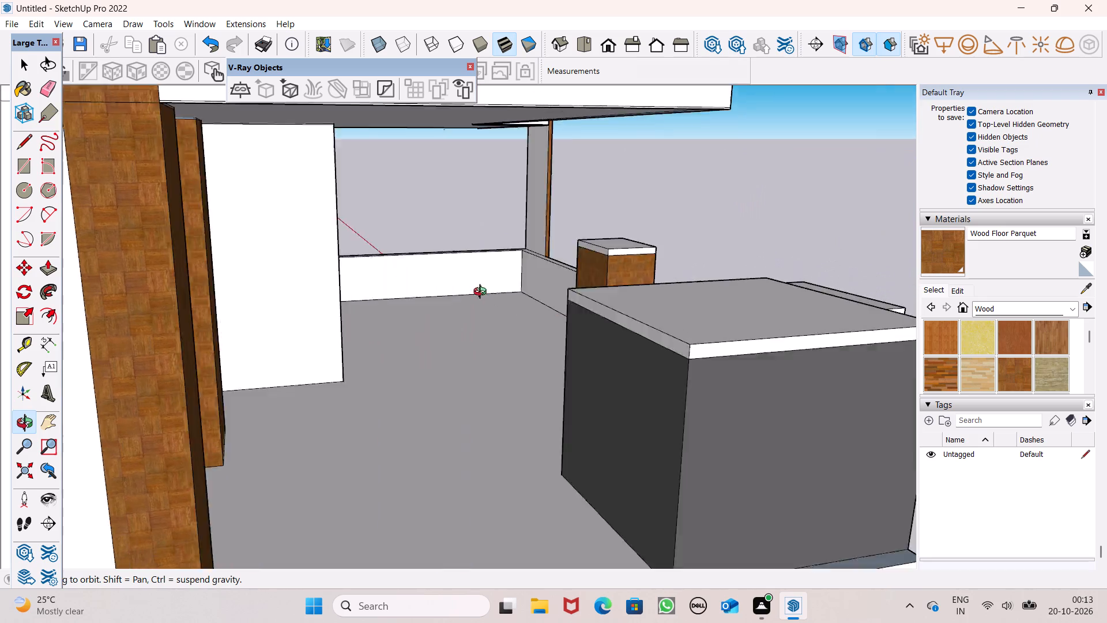
pyautogui.moveTo(483, 293); pyautogui.dragTo(129, 301, button='middle')
pyautogui.moveTo(434, 336); pyautogui.dragTo(148, 357, button='middle')
pyautogui.scroll(-5, 612, 238)
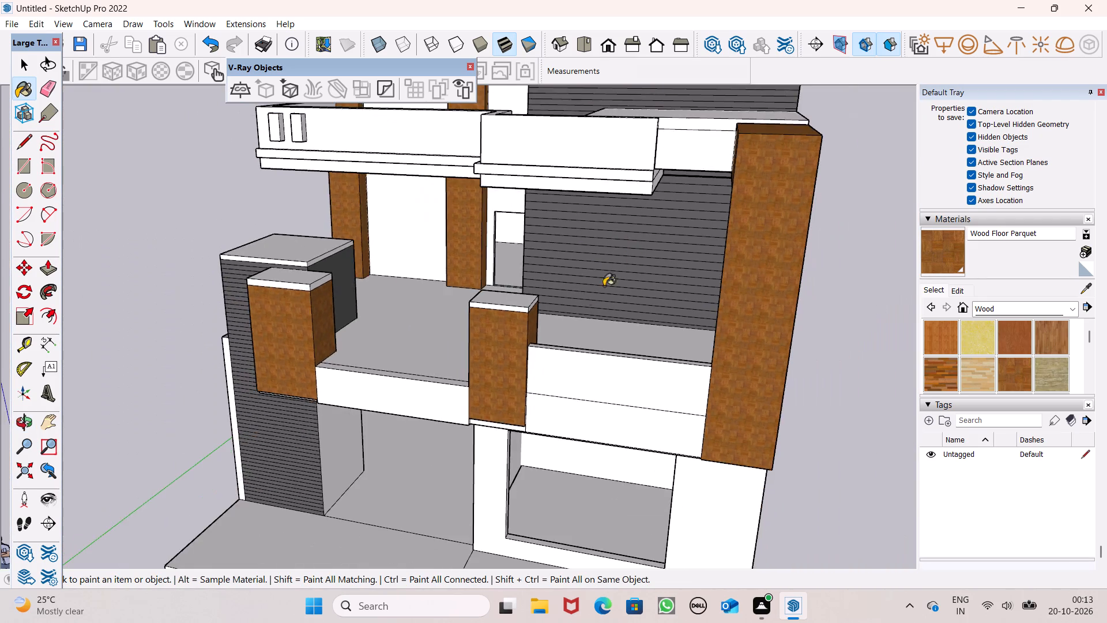
pyautogui.moveTo(585, 312); pyautogui.dragTo(202, 336, button='middle')
pyautogui.scroll(1, 193, 345)
pyautogui.scroll(6, 322, 303)
pyautogui.moveTo(442, 273); pyautogui.dragTo(394, 269, button='middle')
pyautogui.scroll(1, 394, 277)
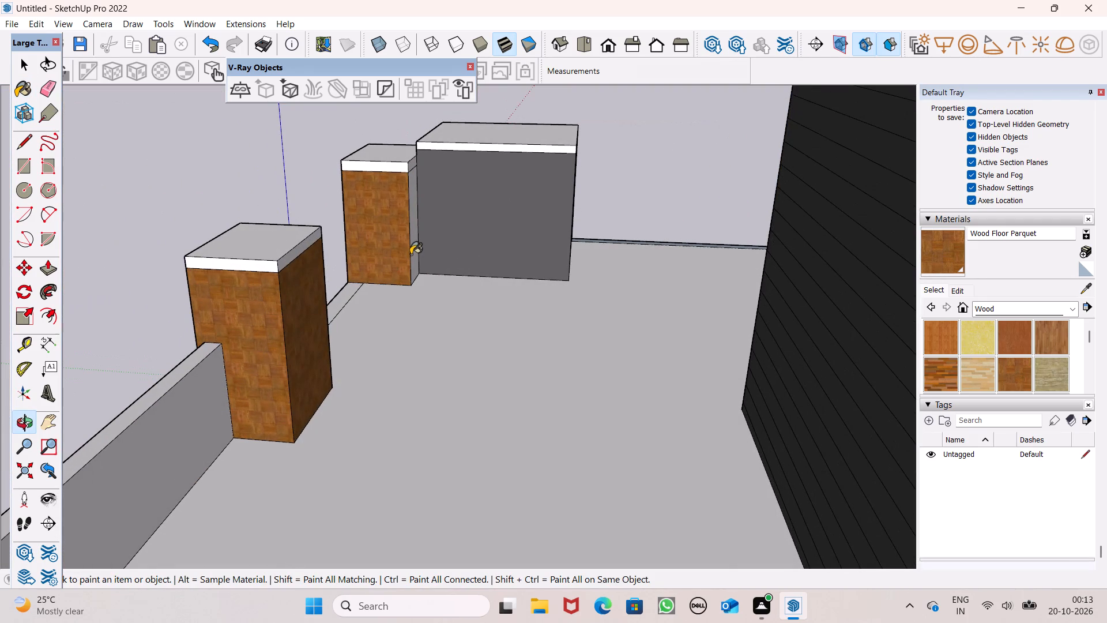
pyautogui.click(415, 241)
pyautogui.moveTo(405, 251); pyautogui.dragTo(706, 267, button='middle')
pyautogui.scroll(-1, 585, 265)
pyautogui.moveTo(569, 279); pyautogui.dragTo(698, 262, button='middle')
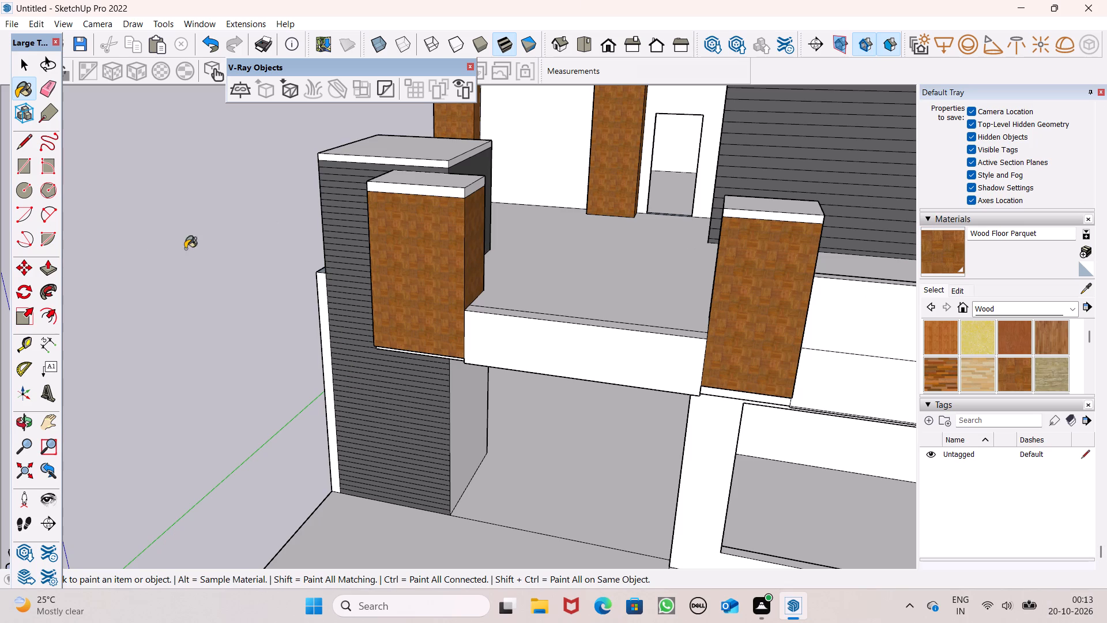
# Draw a narrow upright rectangle about 5' 5 1/4" by 9 1/16" on the front of the wooden block beside the grooved tower.
pyautogui.click(21, 168)
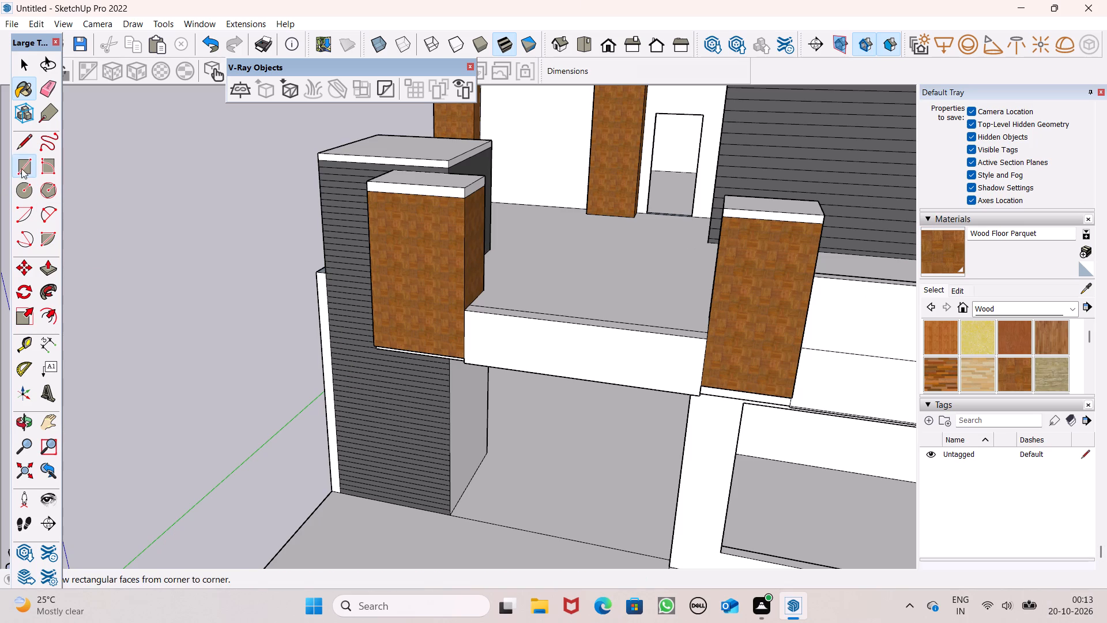
pyautogui.scroll(-2, 81, 226)
pyautogui.moveTo(222, 306); pyautogui.dragTo(327, 224, button='middle')
pyautogui.scroll(-4, 265, 258)
pyautogui.scroll(1, 265, 285)
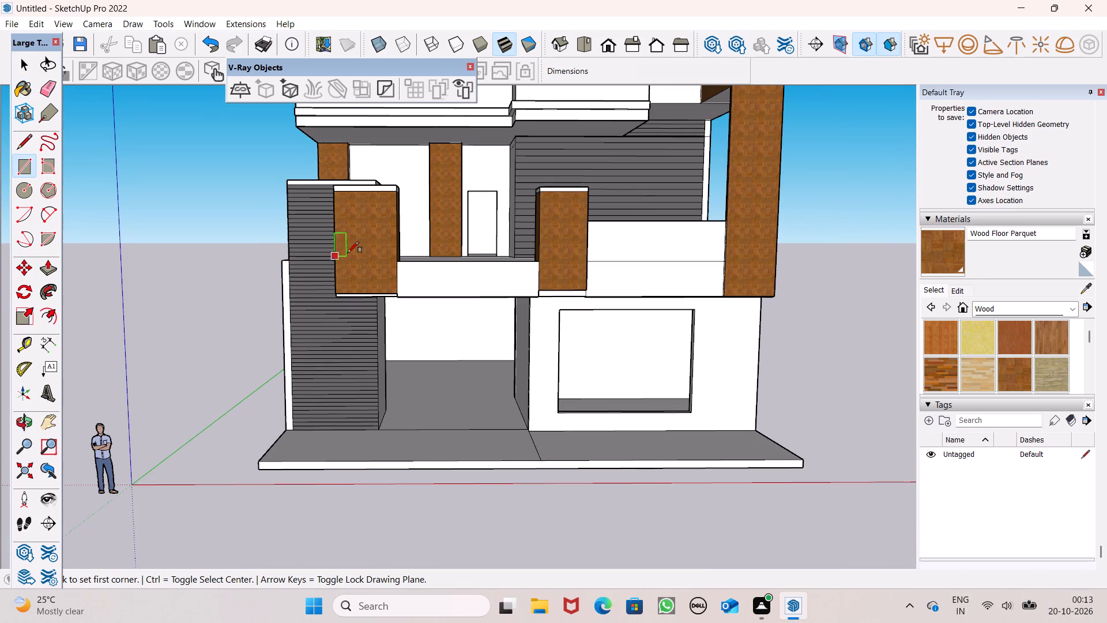
pyautogui.moveTo(352, 212); pyautogui.dragTo(415, 232, button='middle')
pyautogui.scroll(5, 408, 235)
pyautogui.moveTo(395, 235); pyautogui.dragTo(386, 249, button='middle')
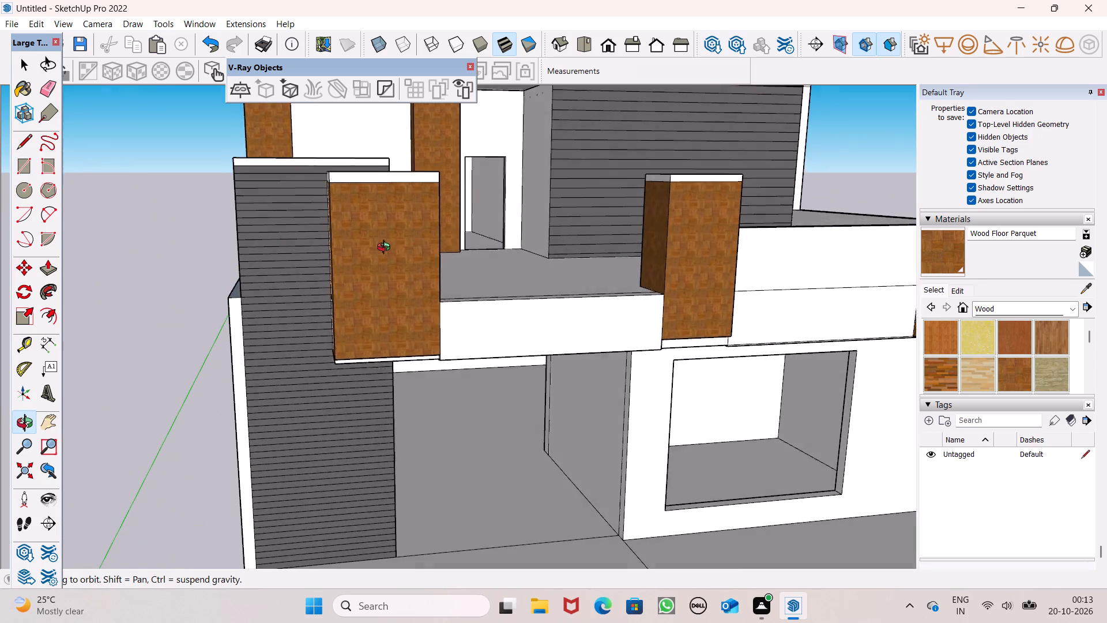
pyautogui.moveTo(386, 249); pyautogui.dragTo(376, 257, button='middle')
pyautogui.scroll(1, 351, 278)
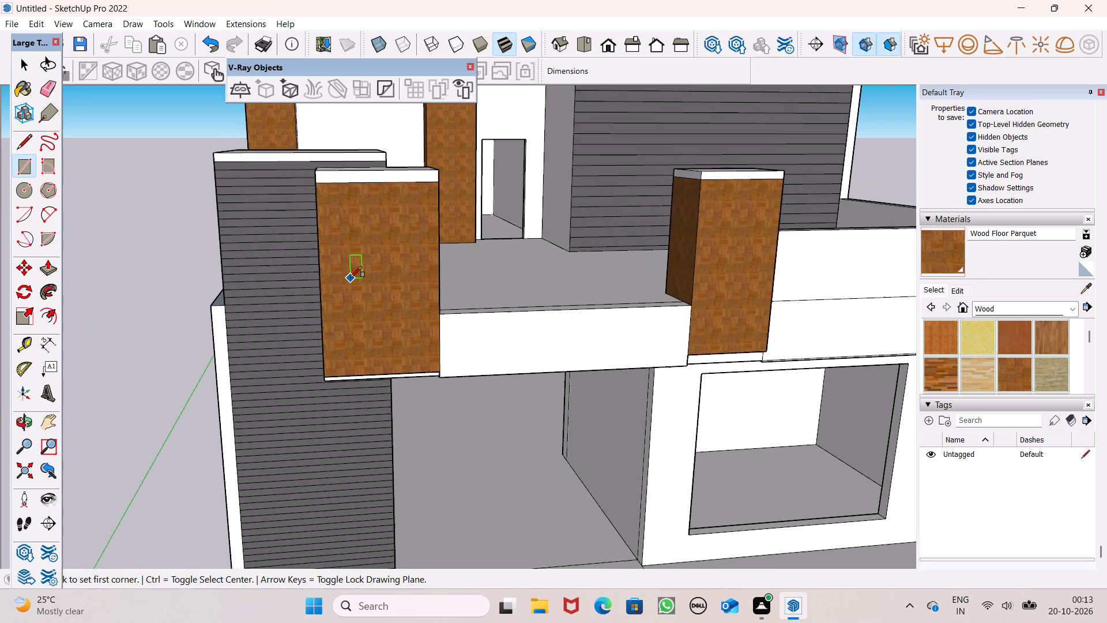
pyautogui.scroll(2, 348, 275)
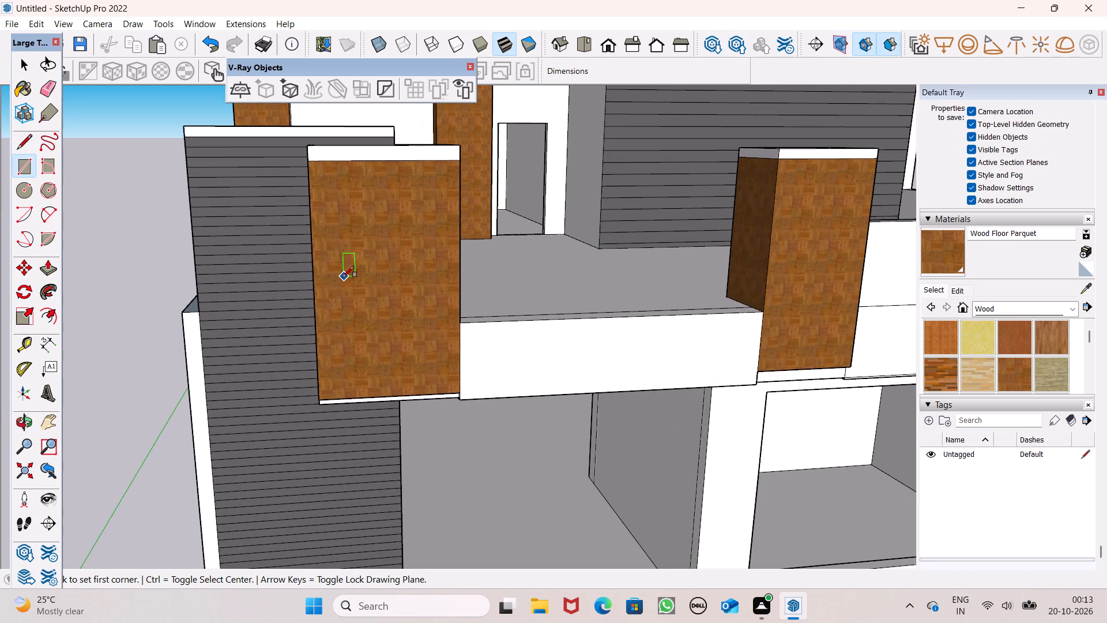
pyautogui.moveTo(333, 297); pyautogui.dragTo(328, 283, button='middle')
pyautogui.scroll(2, 332, 297)
pyautogui.moveTo(336, 227); pyautogui.dragTo(335, 227, button='middle')
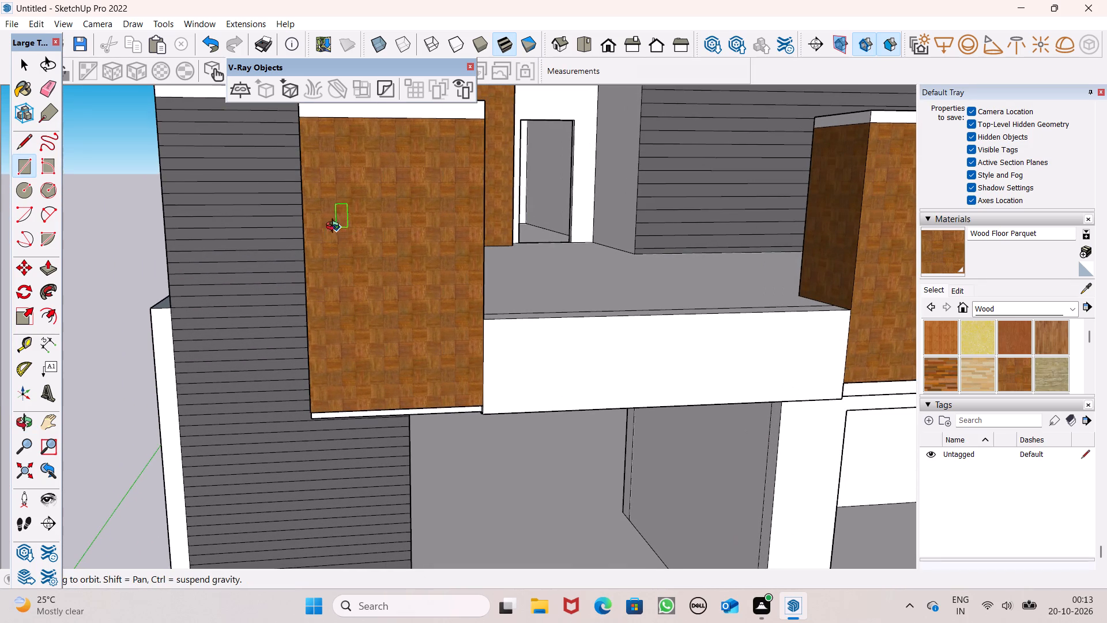
pyautogui.moveTo(335, 227); pyautogui.dragTo(327, 212, button='middle')
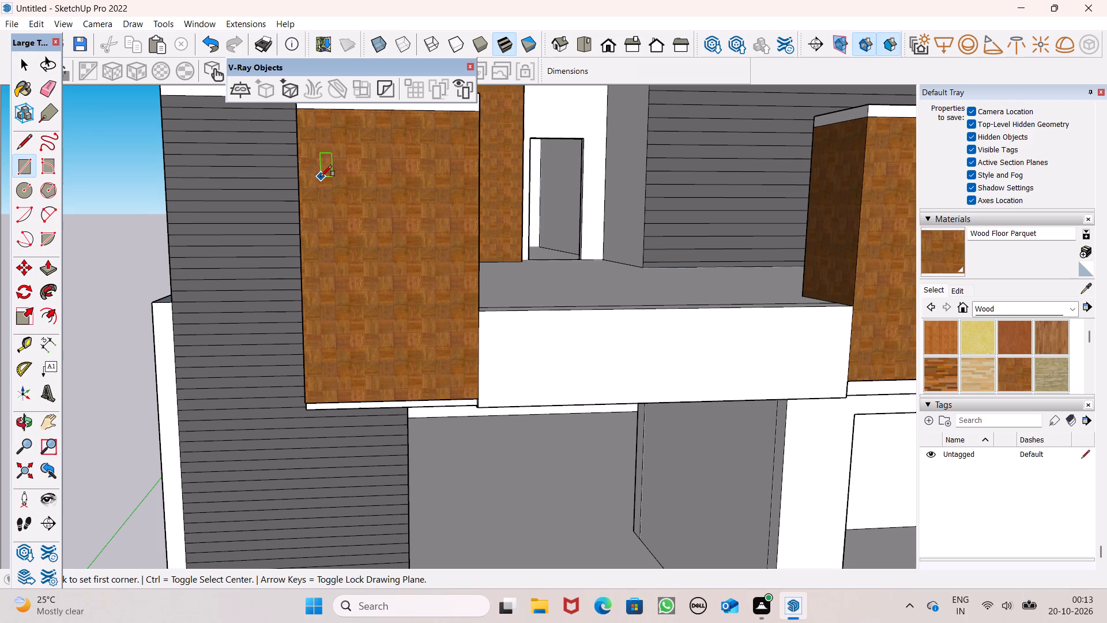
pyautogui.scroll(-1, 317, 178)
pyautogui.middleClick(312, 182)
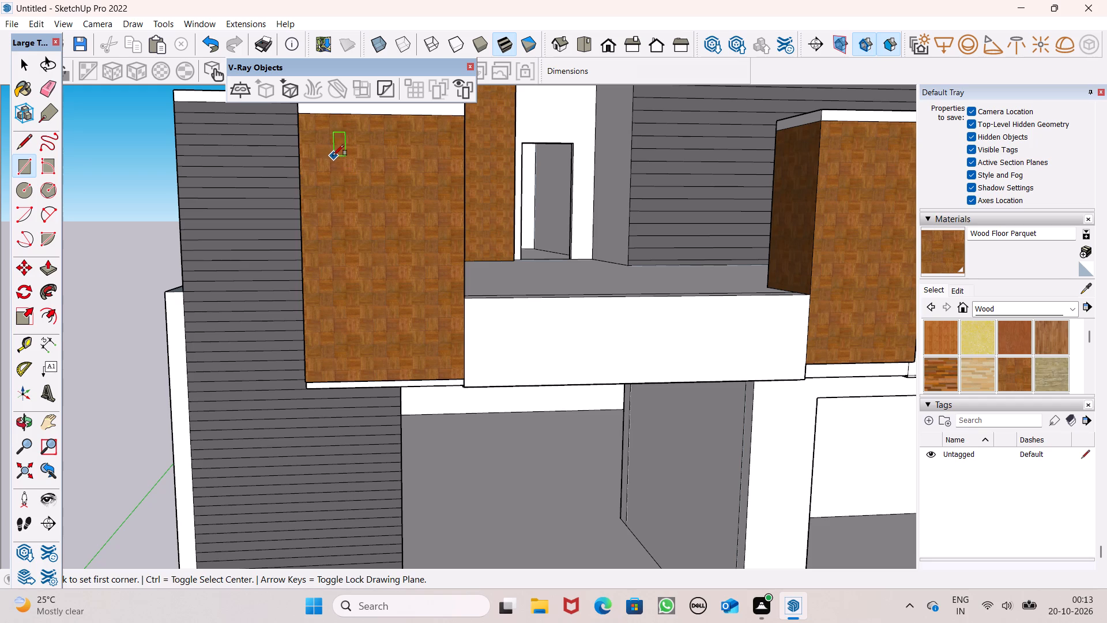
pyautogui.click(321, 161)
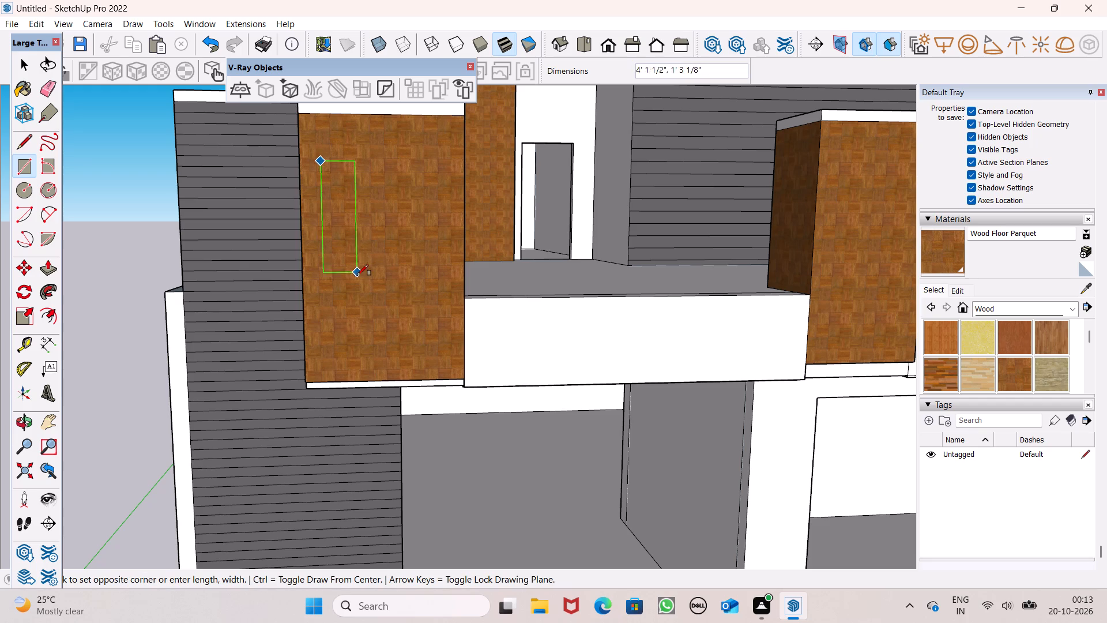
pyautogui.click(344, 307)
pyautogui.press('space')
# Copy the narrow rectangle about 1' 8" sideways across the wooden block's front, and shift the copy about 2 13/16" back toward the original.
pyautogui.doubleClick(333, 297)
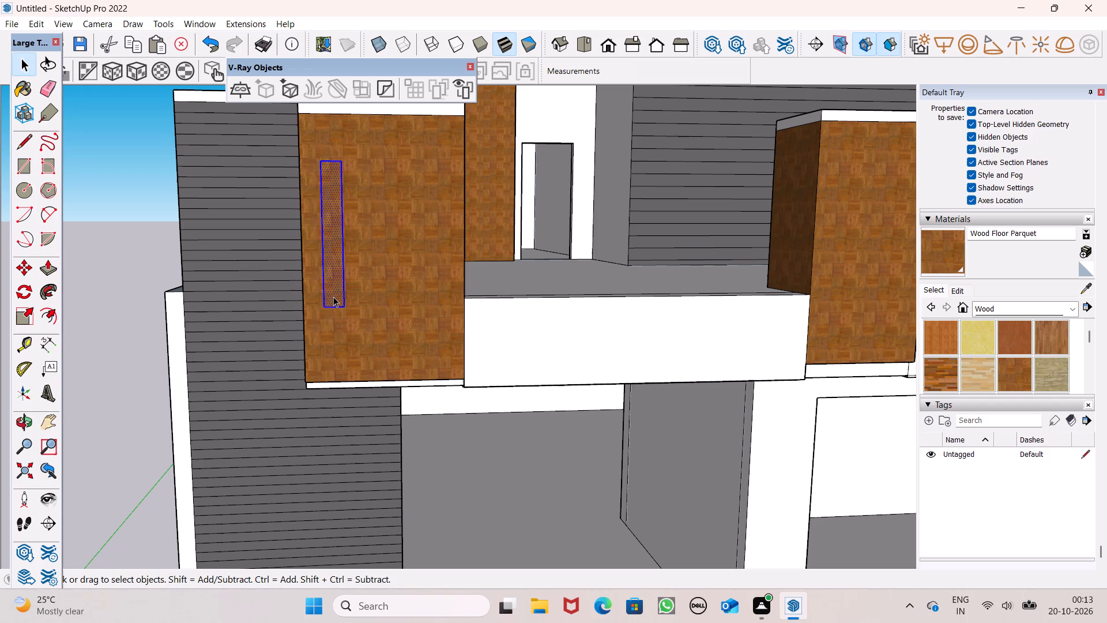
pyautogui.press('m')
pyautogui.press('Return')
pyautogui.moveTo(342, 289); pyautogui.dragTo(382, 291)
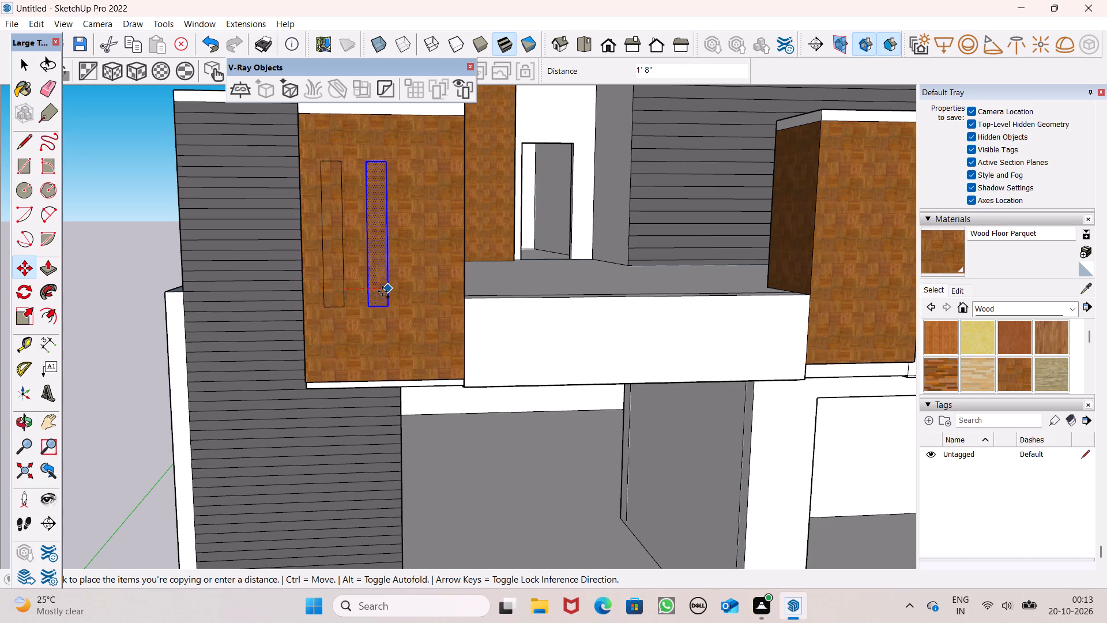
pyautogui.moveTo(382, 291); pyautogui.dragTo(382, 292)
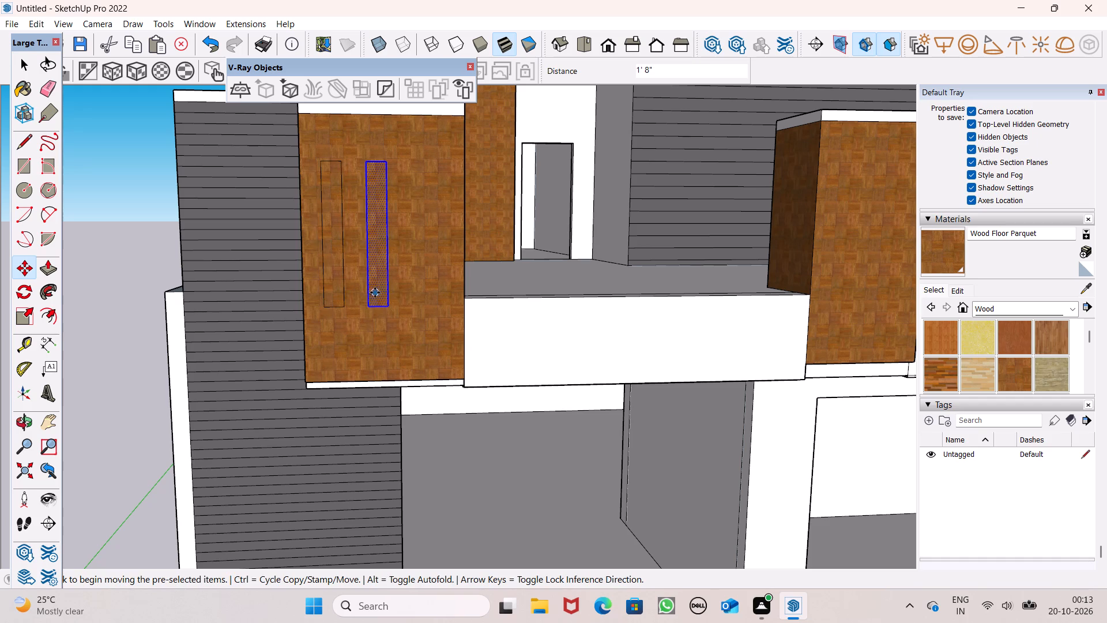
pyautogui.click(385, 288)
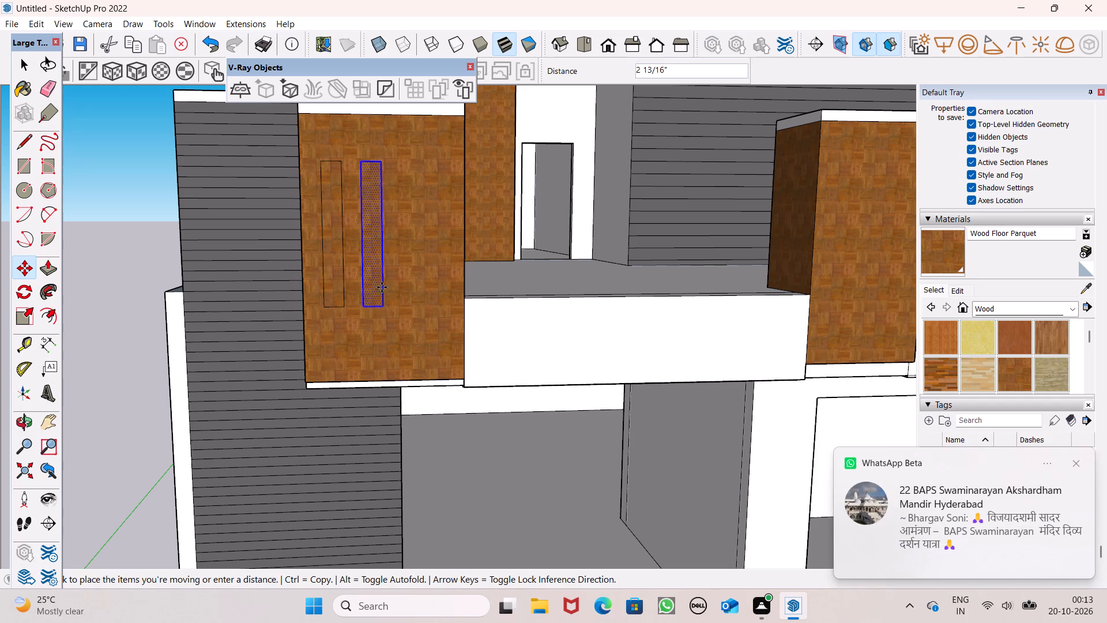
# Copy the middle narrow rectangle 1' 8" further sideways, making a third upright rectangle on the wooden block's front.
pyautogui.moveTo(382, 287); pyautogui.dragTo(412, 276)
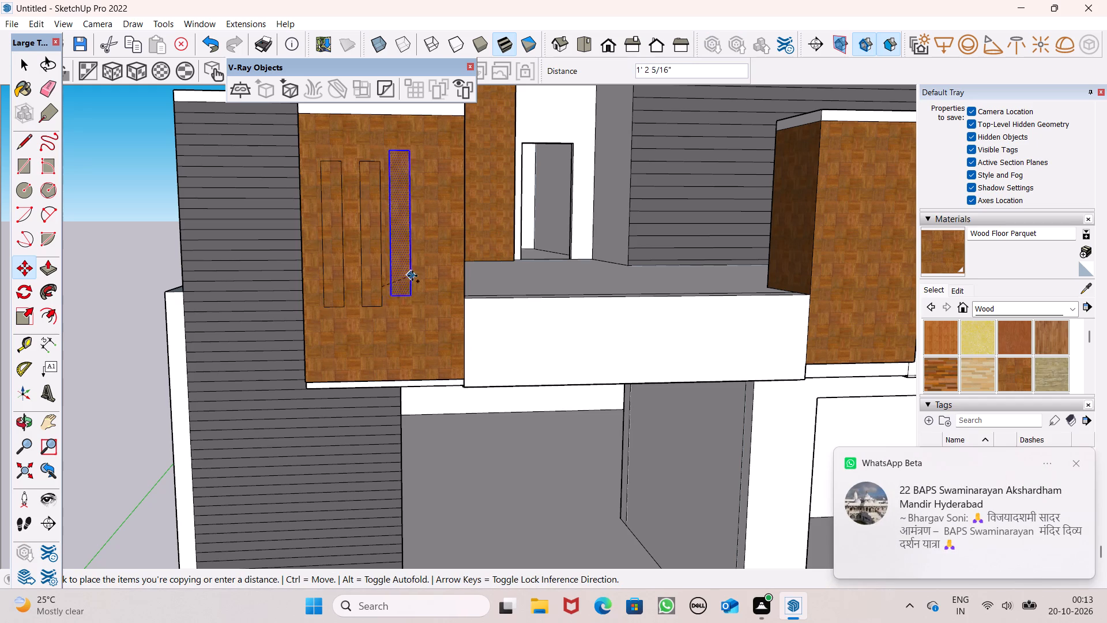
pyautogui.moveTo(412, 276); pyautogui.dragTo(421, 291)
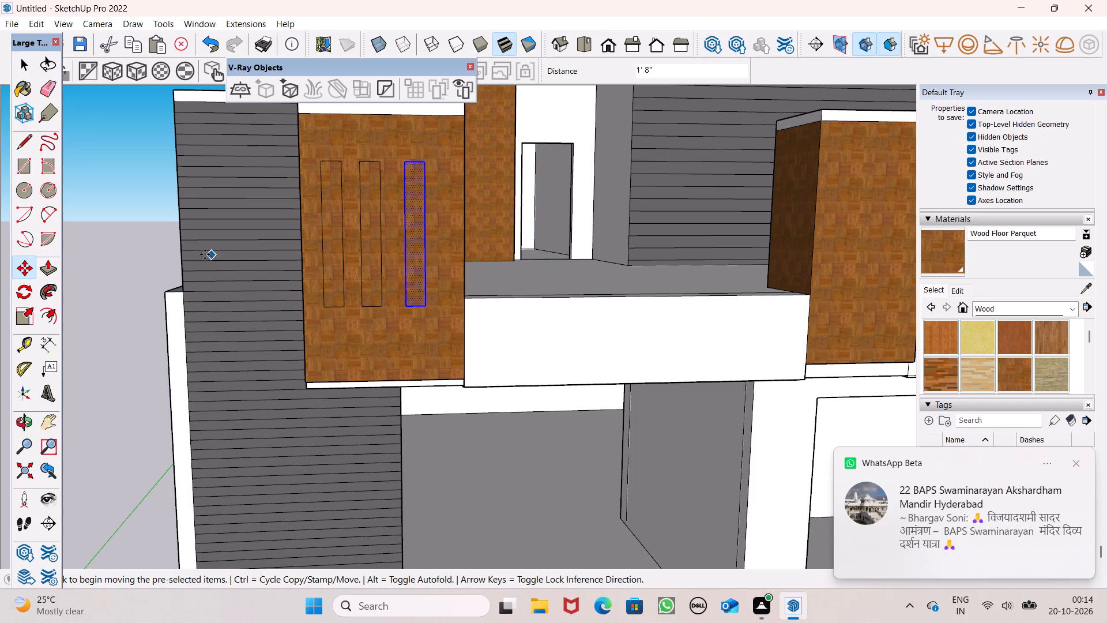
pyautogui.press('space')
pyautogui.click(138, 243)
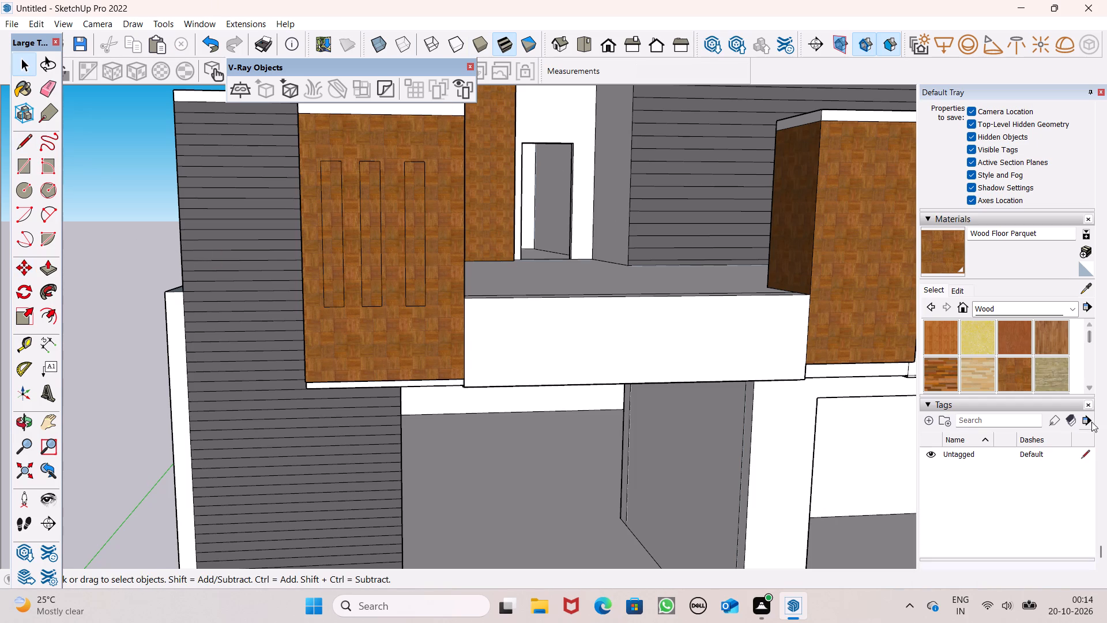
# Paint the three narrow rectangles on the wooden block's front white with Color M00 from the Colors collection.
pyautogui.doubleClick(1002, 310)
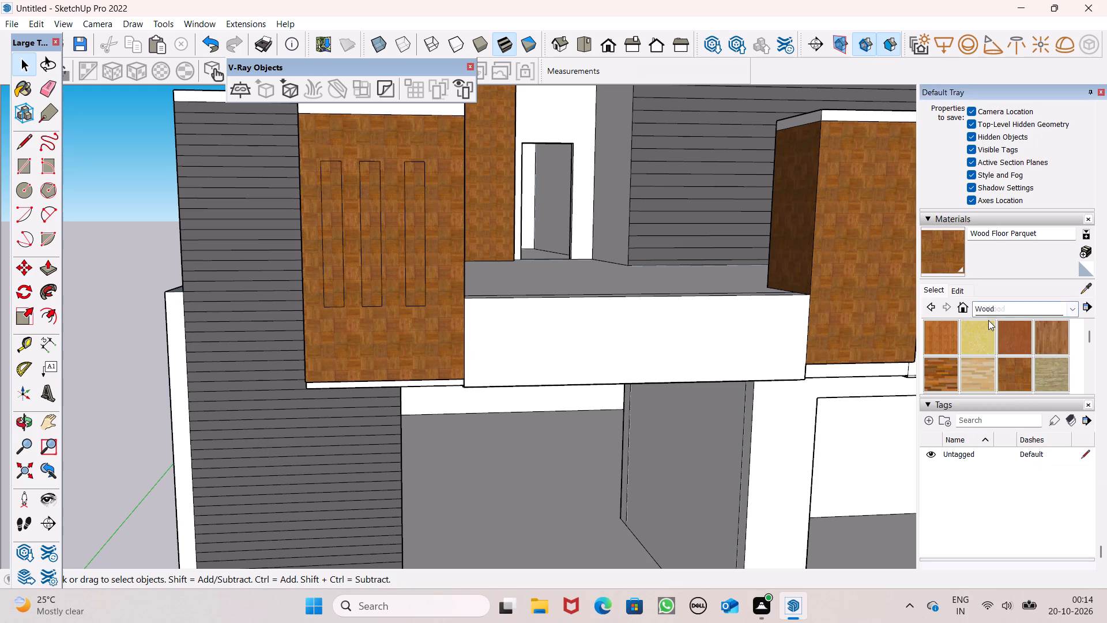
pyautogui.click(998, 299)
pyautogui.click(1001, 306)
pyautogui.click(1011, 354)
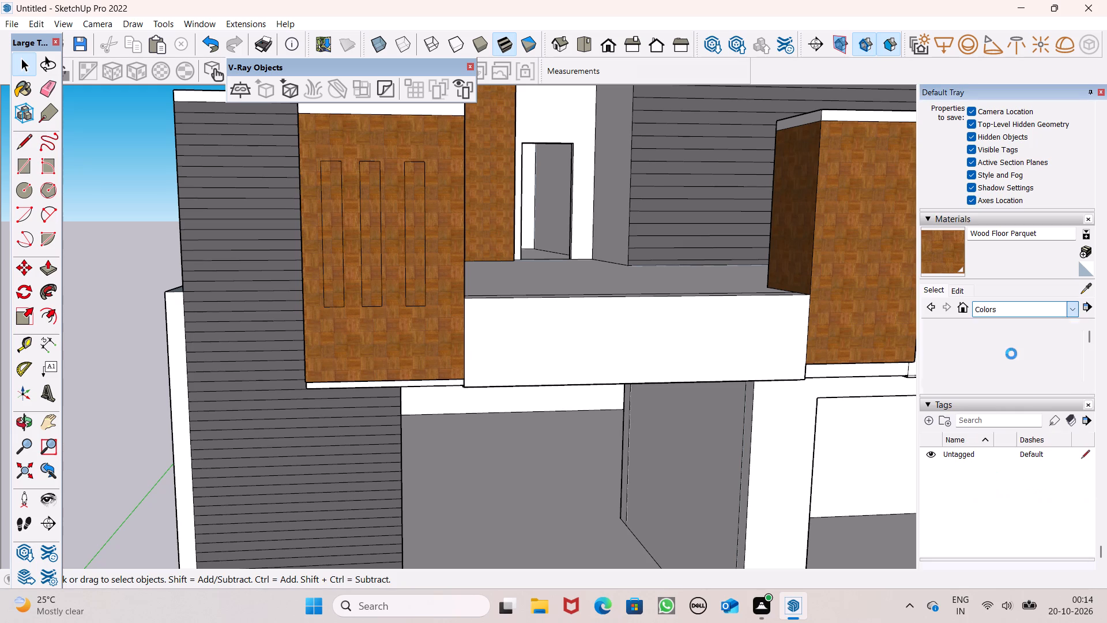
pyautogui.scroll(-14, 948, 344)
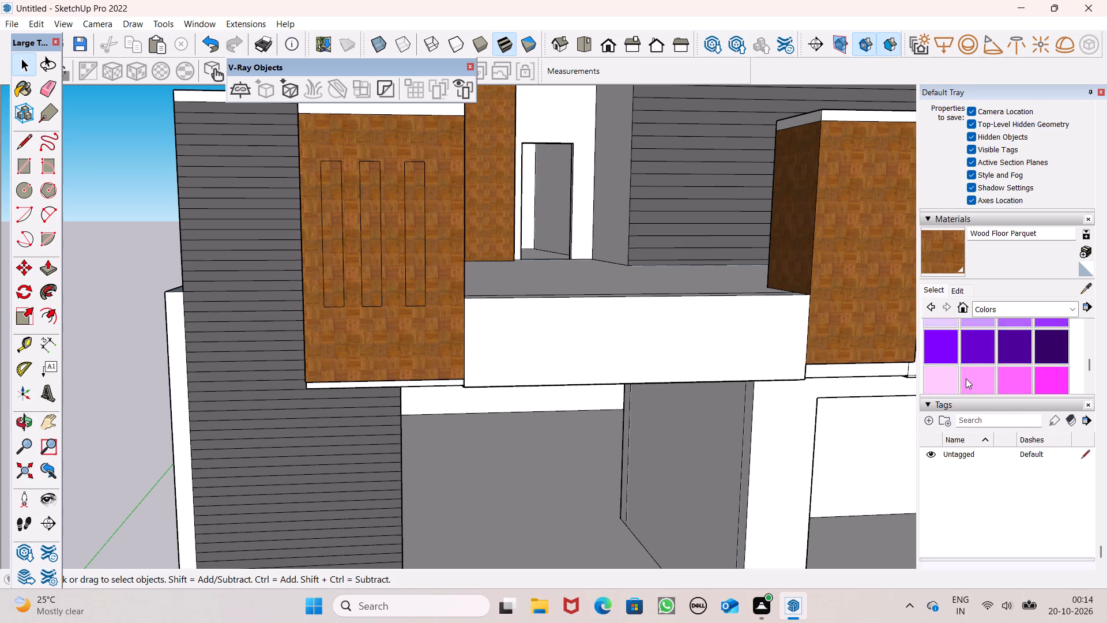
pyautogui.scroll(-5, 966, 378)
pyautogui.scroll(1, 967, 366)
pyautogui.click(950, 341)
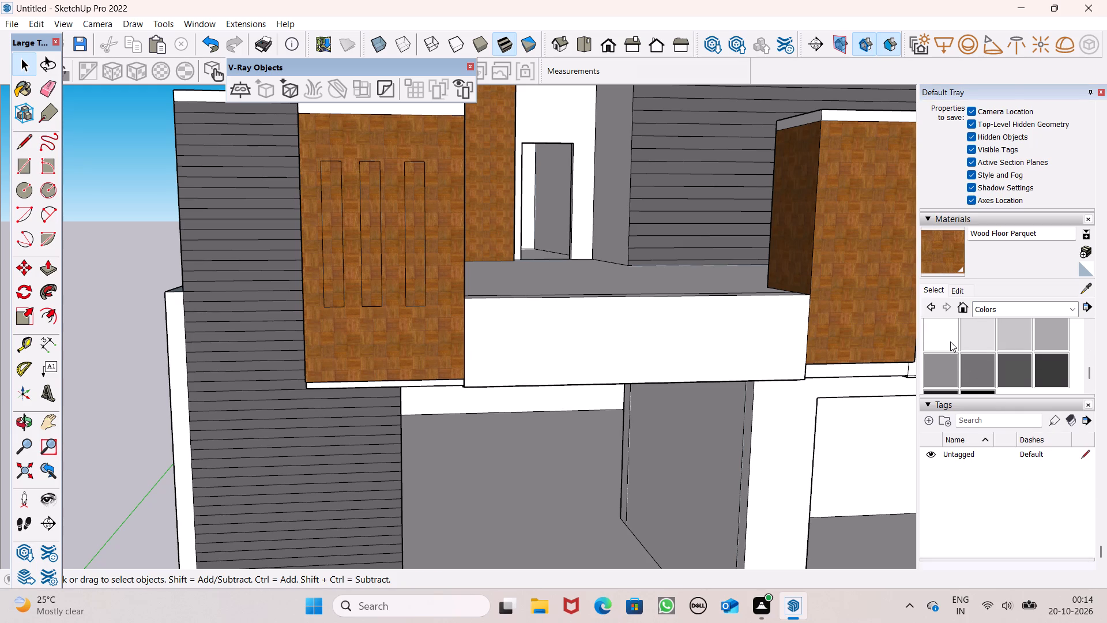
pyautogui.scroll(4, 386, 183)
pyautogui.click(434, 219)
pyautogui.click(348, 235)
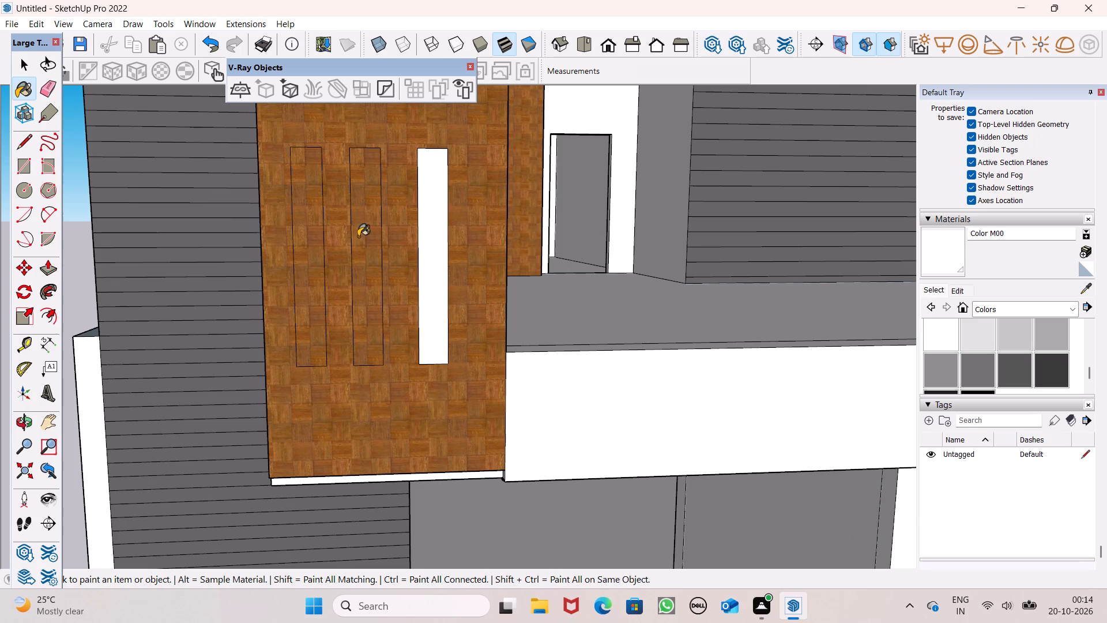
pyautogui.hotkey('ctrl', 'z')
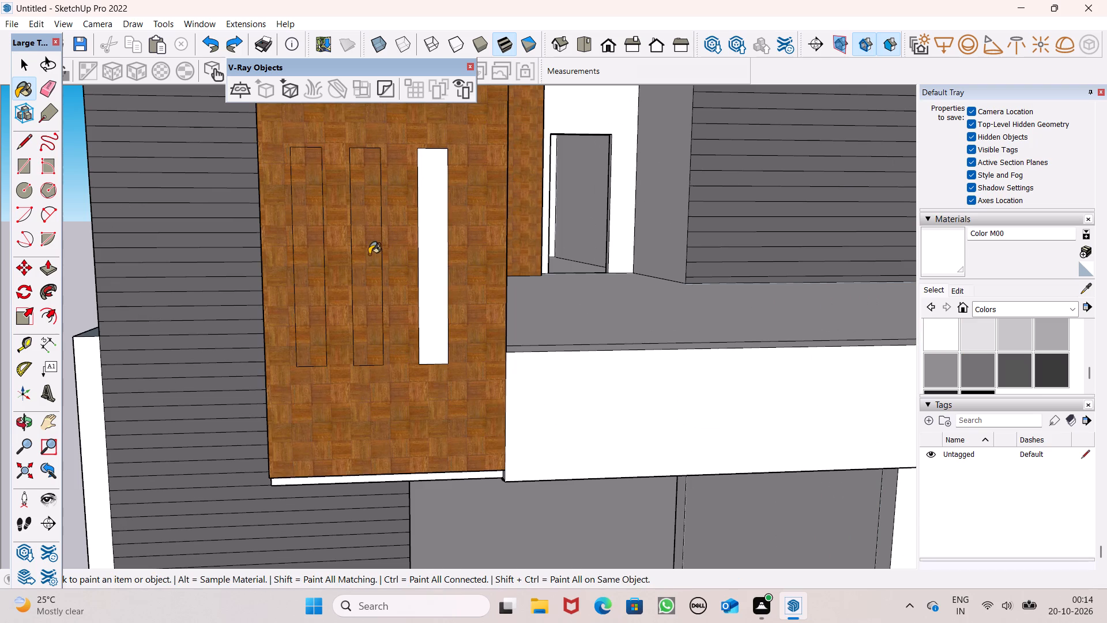
pyautogui.click(369, 254)
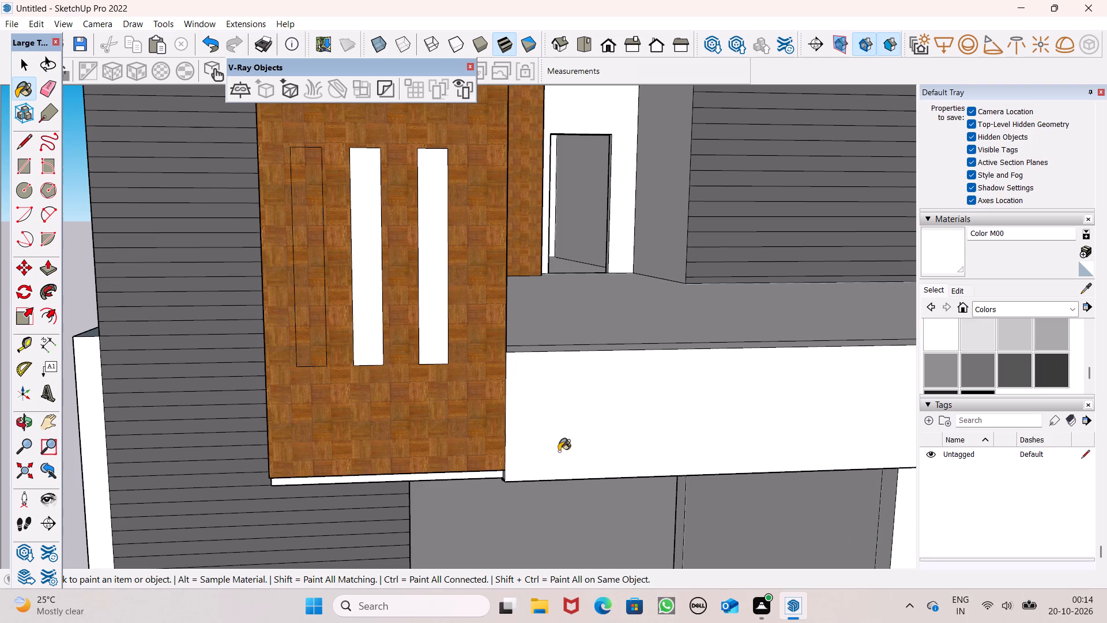
pyautogui.click(300, 321)
# Push/Pull the three white strips outward about 5 11/16" from the wooden block's front.
pyautogui.scroll(-3, 330, 329)
pyautogui.moveTo(355, 347); pyautogui.dragTo(368, 351, button='middle')
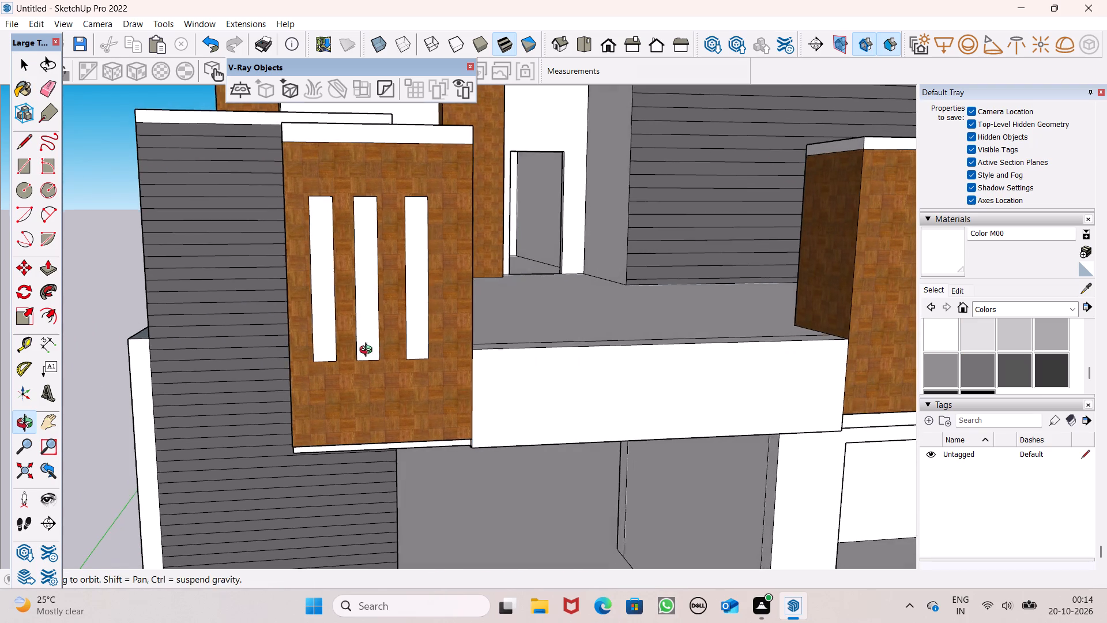
pyautogui.moveTo(368, 351); pyautogui.dragTo(372, 352, button='middle')
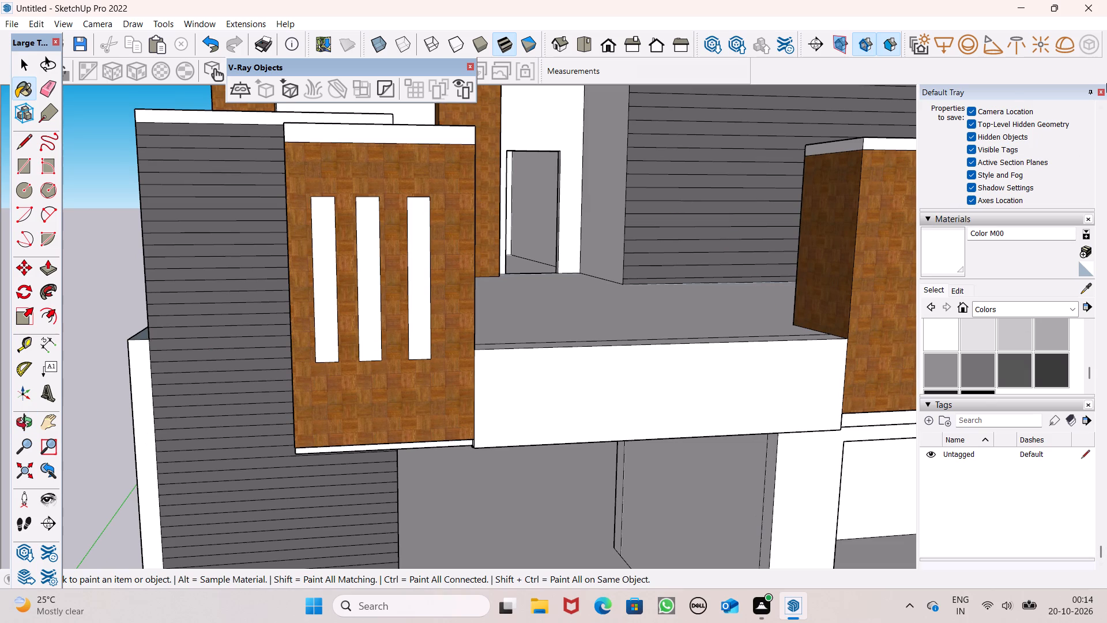
pyautogui.click(46, 265)
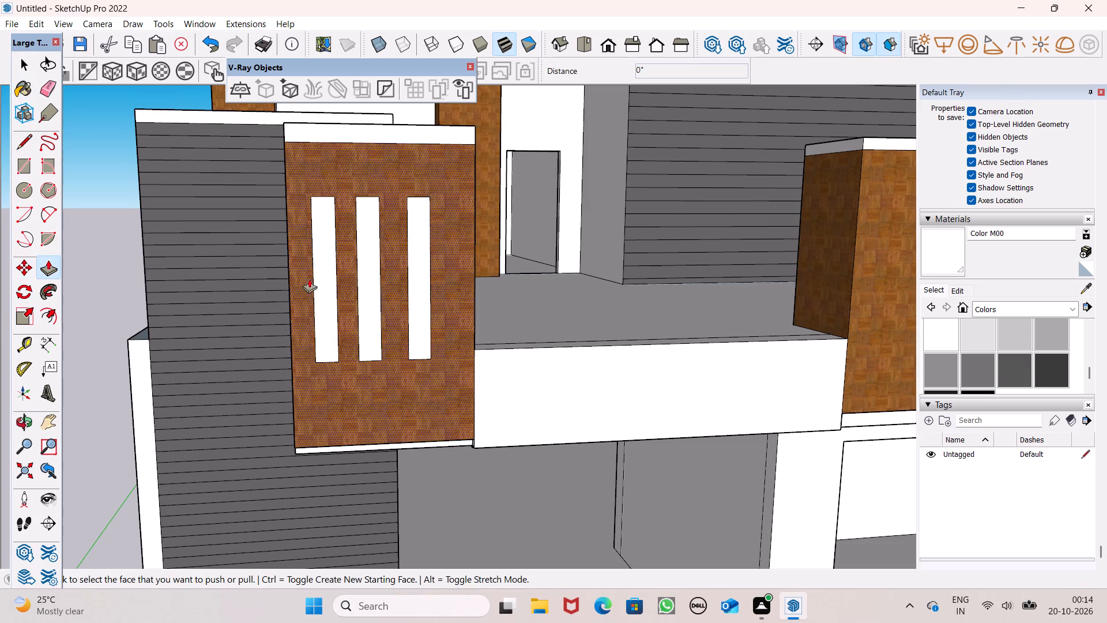
pyautogui.moveTo(338, 305); pyautogui.dragTo(493, 378, button='middle')
pyautogui.scroll(3, 492, 404)
pyautogui.moveTo(420, 396); pyautogui.dragTo(420, 396)
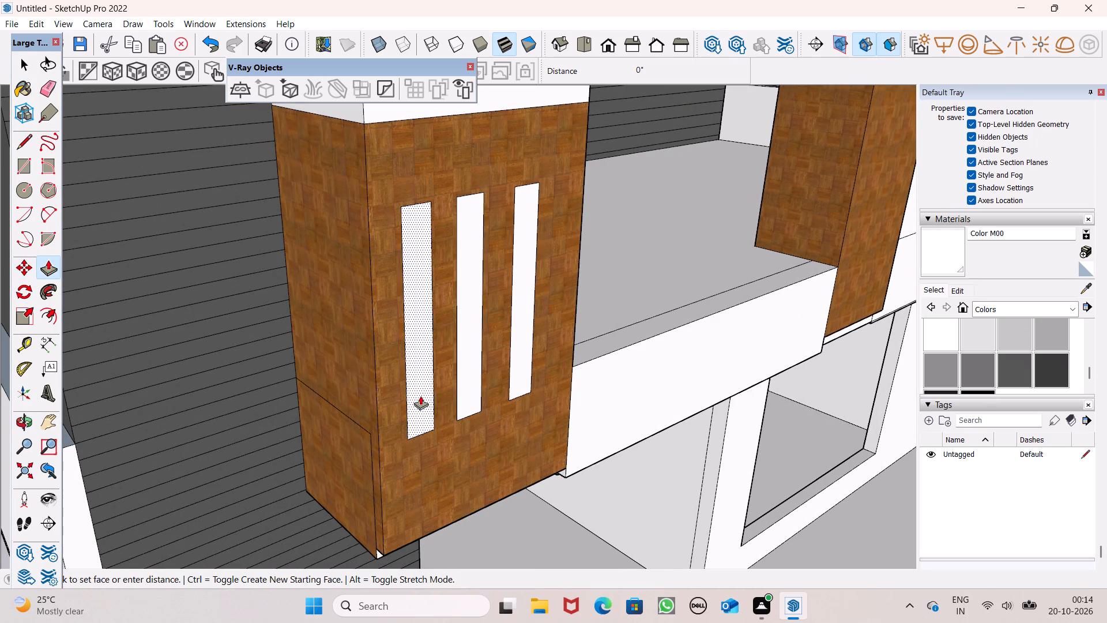
pyautogui.moveTo(420, 396); pyautogui.dragTo(431, 406)
pyautogui.moveTo(475, 399); pyautogui.dragTo(472, 421)
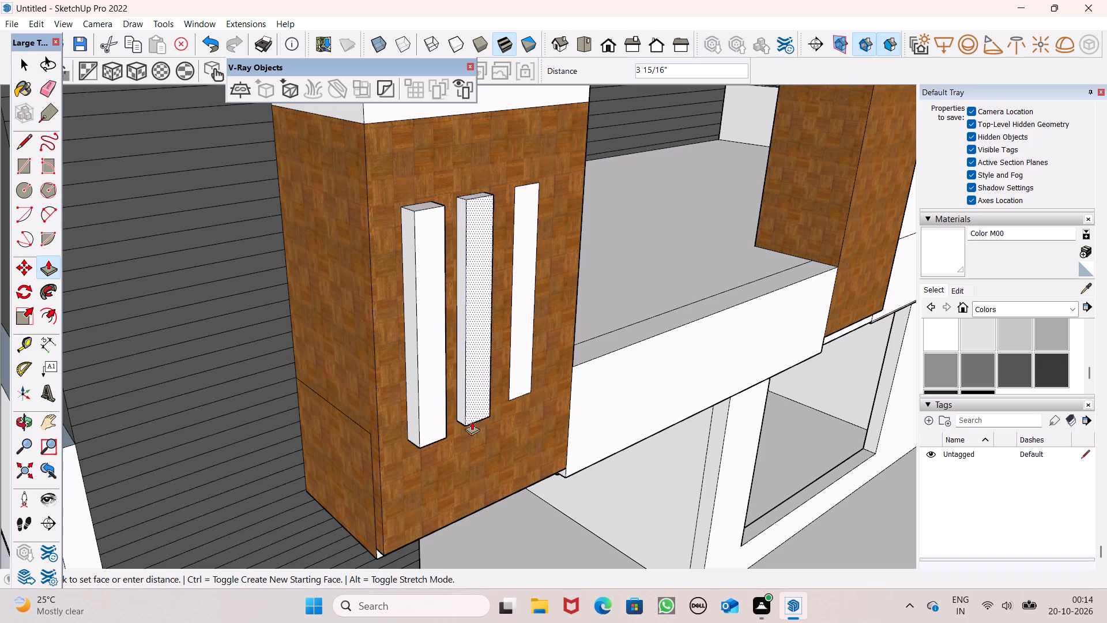
pyautogui.moveTo(472, 421); pyautogui.dragTo(447, 434)
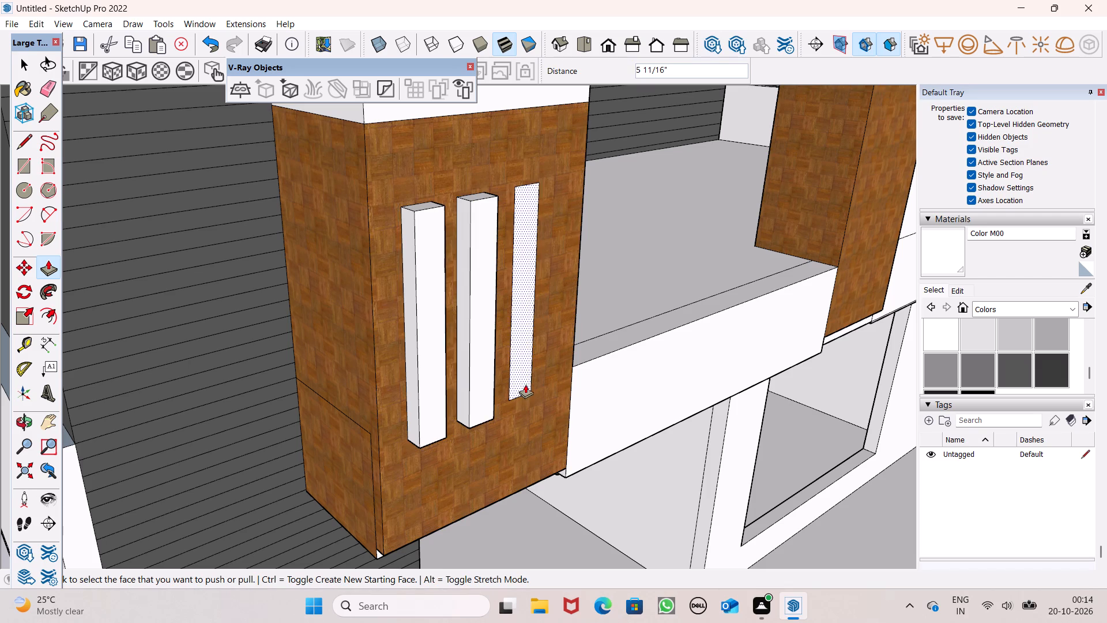
pyautogui.moveTo(525, 384); pyautogui.dragTo(487, 410)
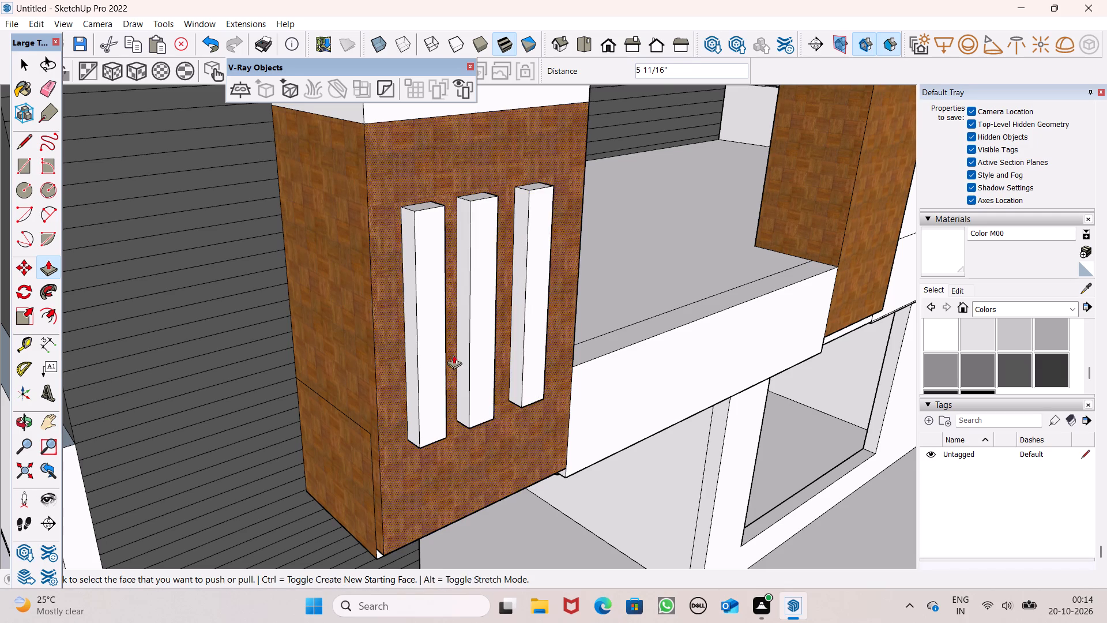
# Examine the house front from the terrace parapet blocks to the upper balcony and the tall wooden column.
pyautogui.scroll(-5, 454, 355)
pyautogui.moveTo(511, 350); pyautogui.dragTo(299, 322, button='middle')
pyautogui.scroll(1, 299, 322)
pyautogui.scroll(-5, 294, 294)
pyautogui.scroll(-2, 562, 286)
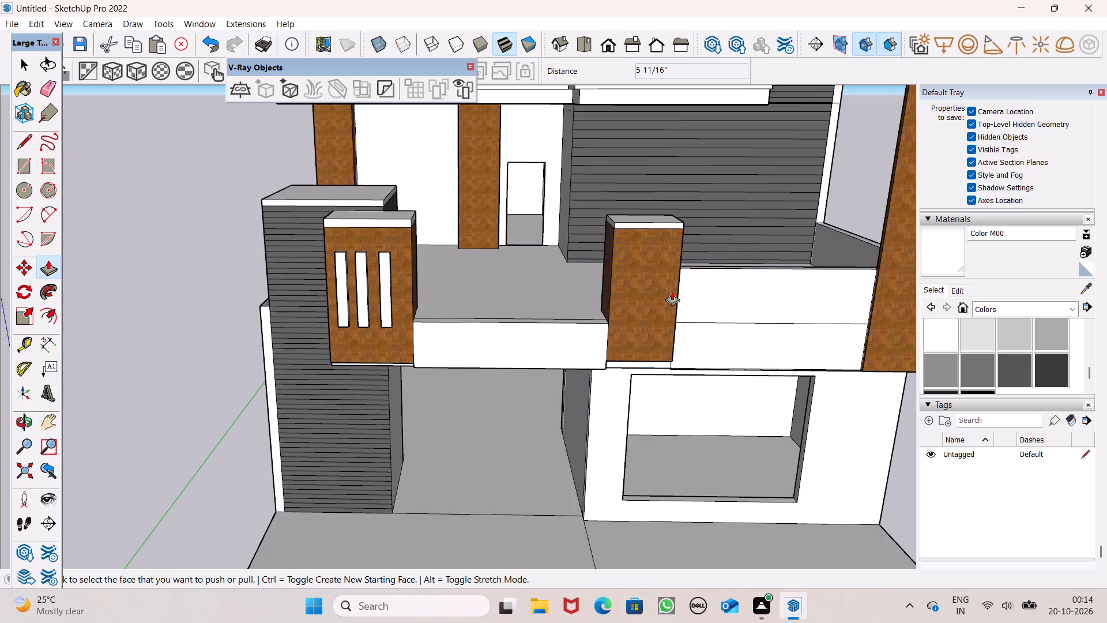
pyautogui.press('b')
pyautogui.press('b')
pyautogui.scroll(-2, 549, 268)
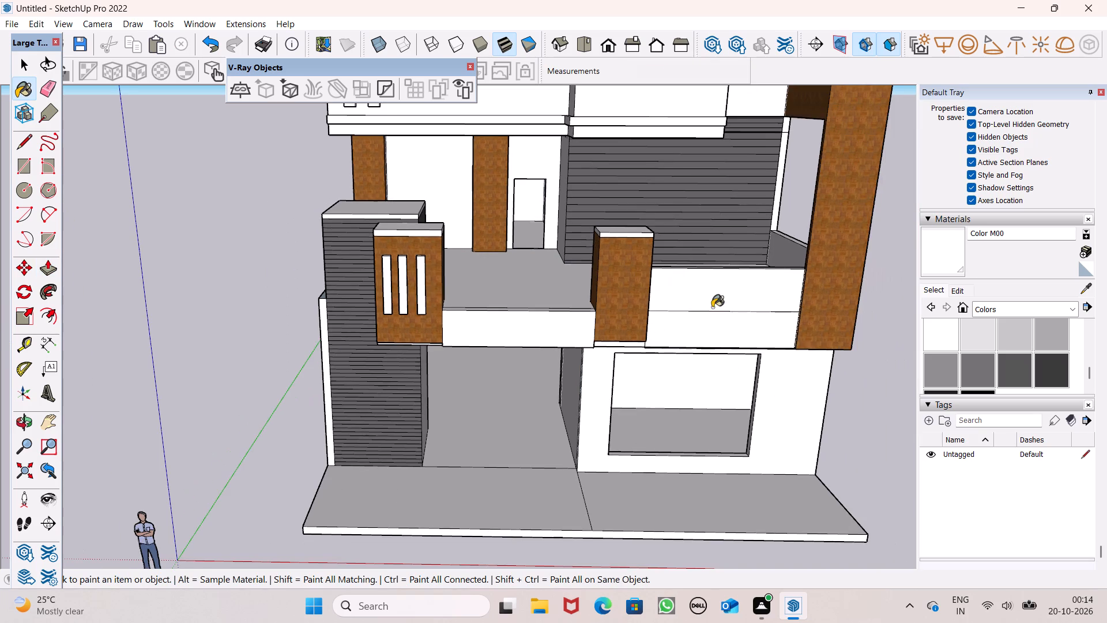
pyautogui.moveTo(712, 309); pyautogui.dragTo(712, 288, button='middle')
pyautogui.scroll(5, 716, 285)
pyautogui.moveTo(716, 297); pyautogui.dragTo(729, 317, button='middle')
pyautogui.scroll(-5, 502, 287)
pyautogui.scroll(-4, 422, 278)
pyautogui.scroll(5, 627, 192)
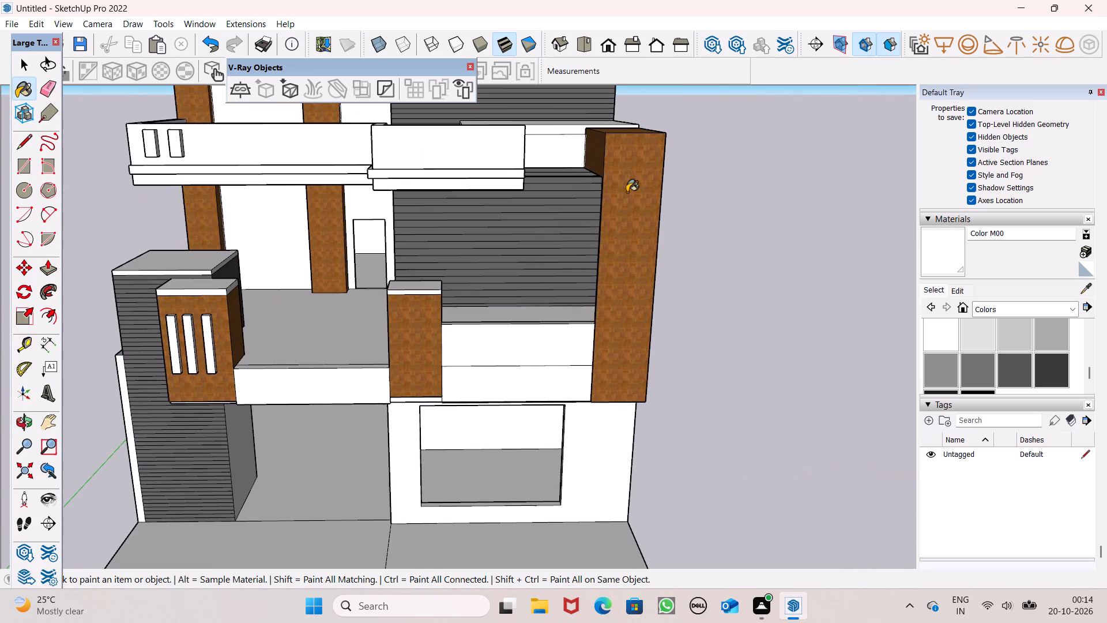
pyautogui.scroll(1, 644, 192)
pyautogui.moveTo(652, 250); pyautogui.dragTo(647, 232, button='middle')
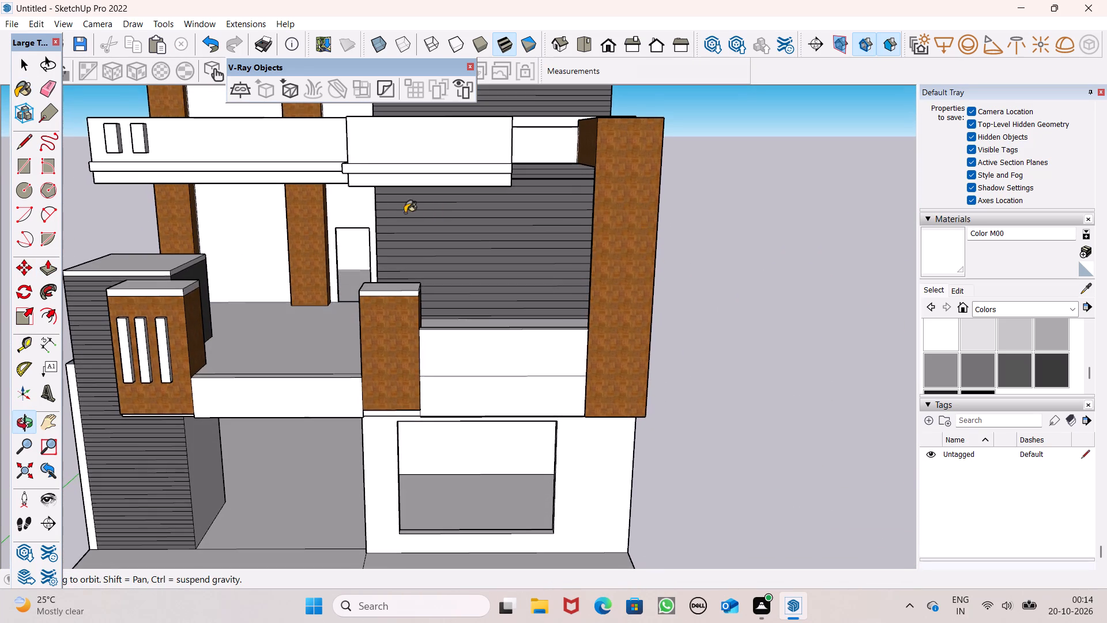
# Draw a square about 2' 7 9/16" by 2' 7 9/16" on the upper front face of the tall wooden column.
pyautogui.click(31, 175)
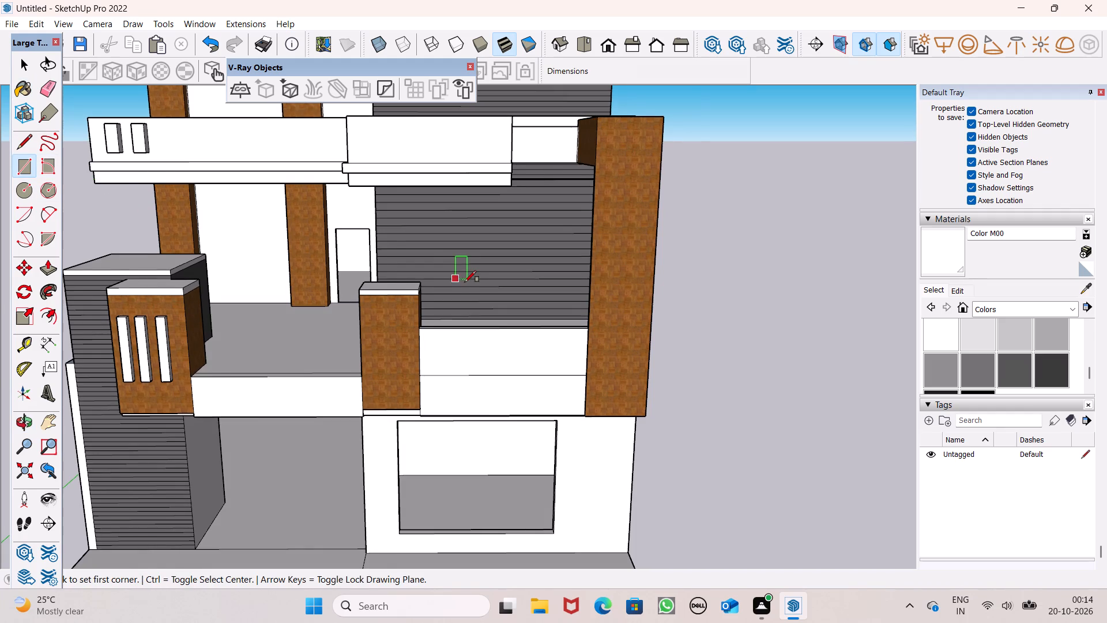
pyautogui.scroll(1, 466, 282)
pyautogui.moveTo(686, 316); pyautogui.dragTo(672, 280, button='middle')
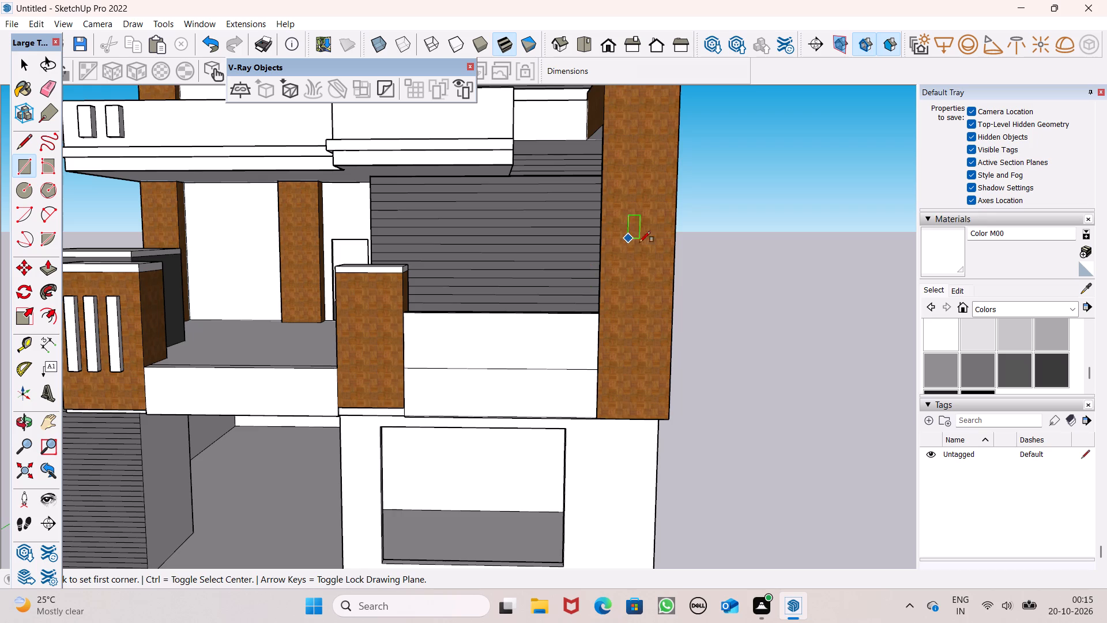
pyautogui.scroll(-7, 605, 220)
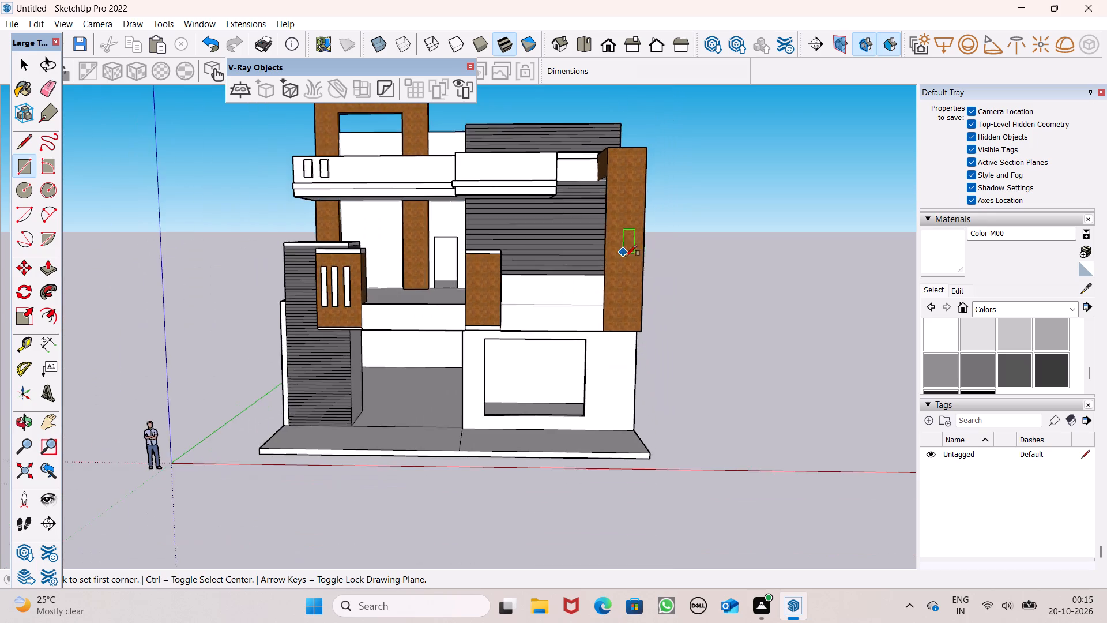
pyautogui.moveTo(646, 276); pyautogui.dragTo(646, 411, button='middle')
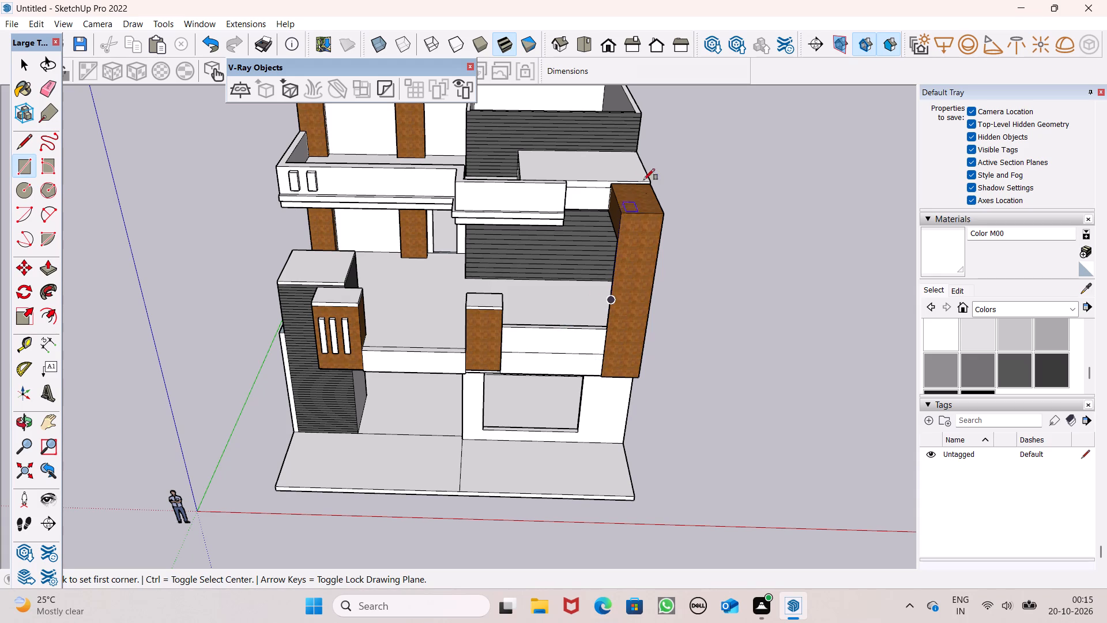
pyautogui.scroll(-2, 654, 250)
pyautogui.moveTo(653, 254); pyautogui.dragTo(582, 146, button='middle')
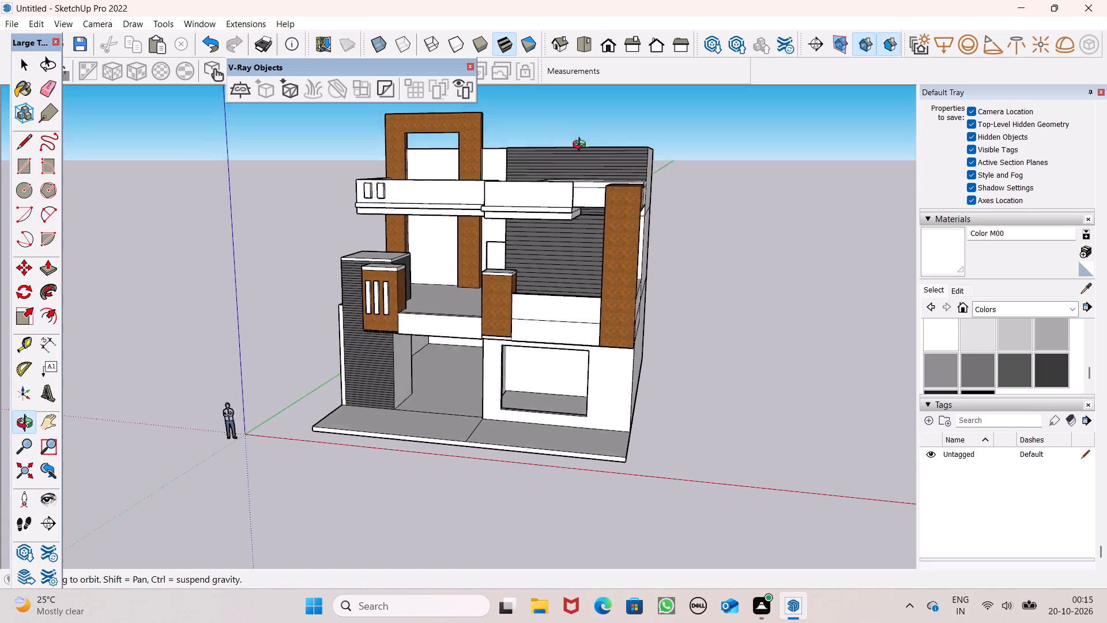
pyautogui.moveTo(582, 146); pyautogui.dragTo(588, 140, button='middle')
pyautogui.scroll(3, 577, 260)
pyautogui.scroll(-1, 615, 255)
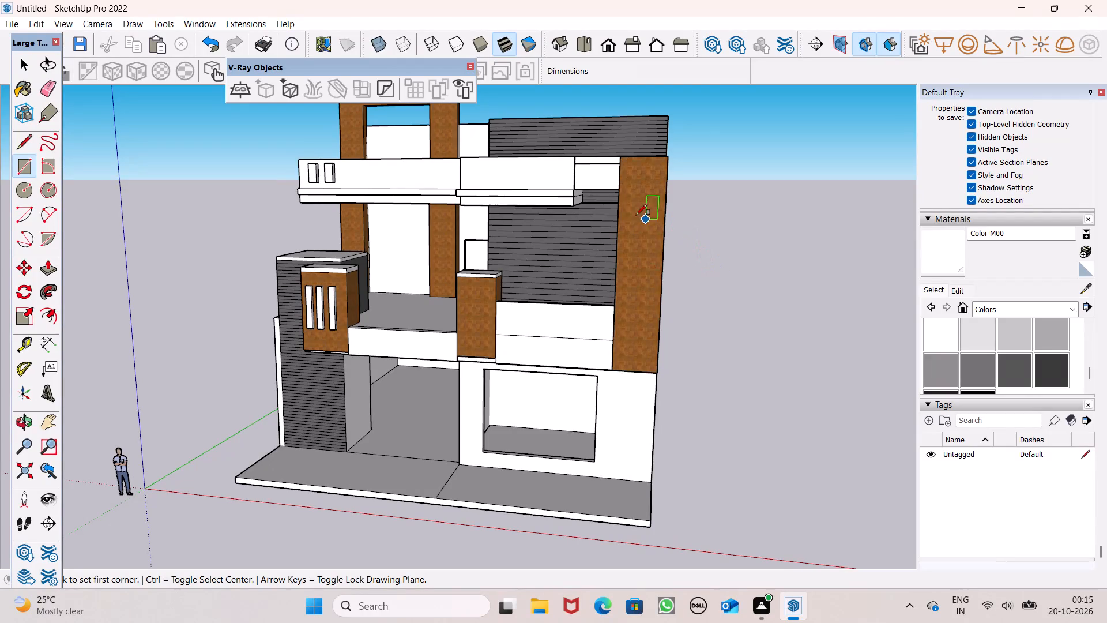
pyautogui.scroll(1, 630, 215)
pyautogui.moveTo(637, 219); pyautogui.dragTo(739, 211, button='middle')
pyautogui.scroll(1, 739, 211)
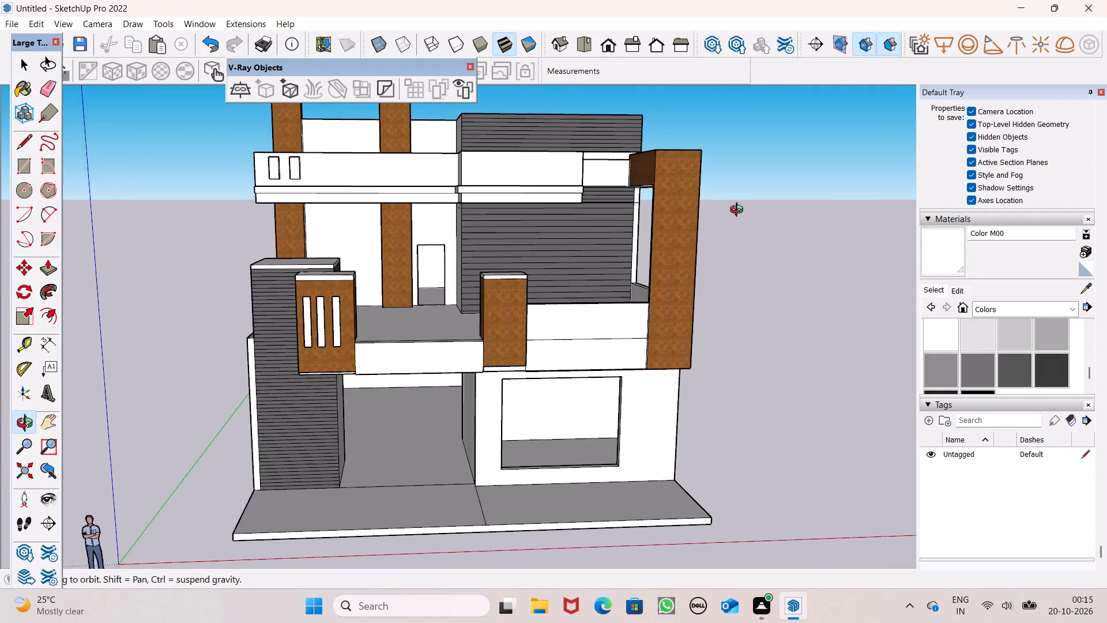
pyautogui.moveTo(739, 211); pyautogui.dragTo(676, 227, button='middle')
pyautogui.scroll(4, 668, 225)
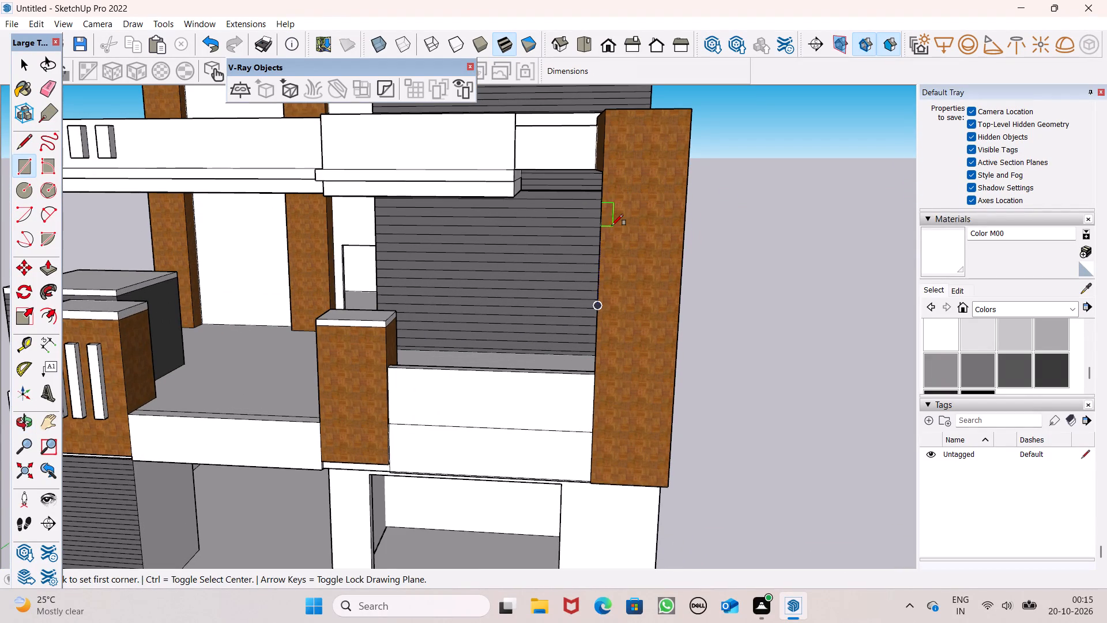
pyautogui.scroll(1, 612, 226)
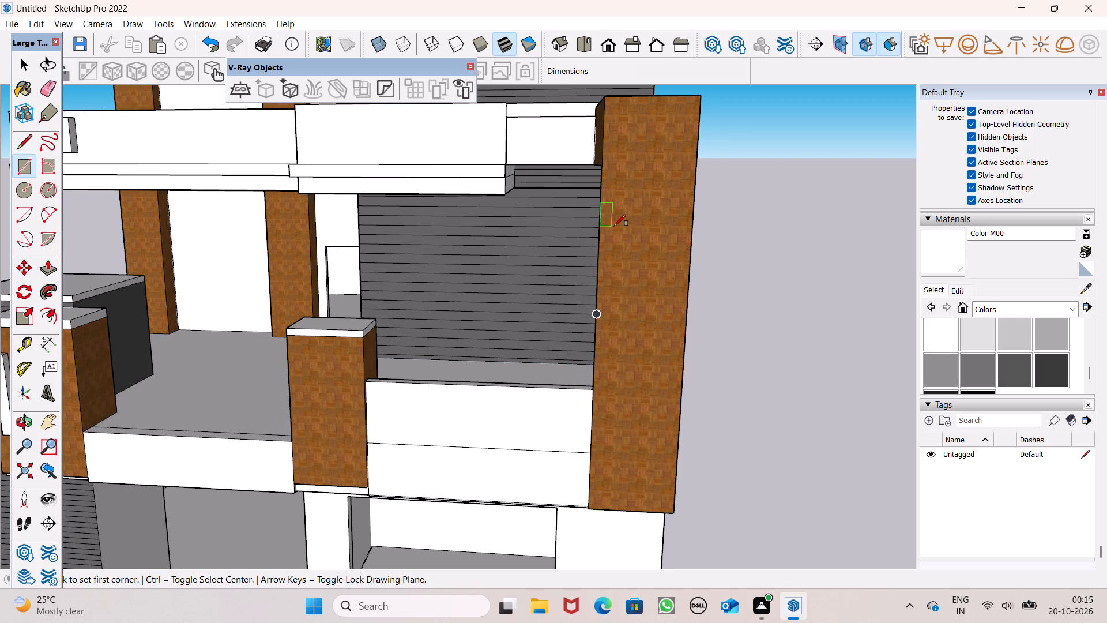
pyautogui.middleClick(632, 234)
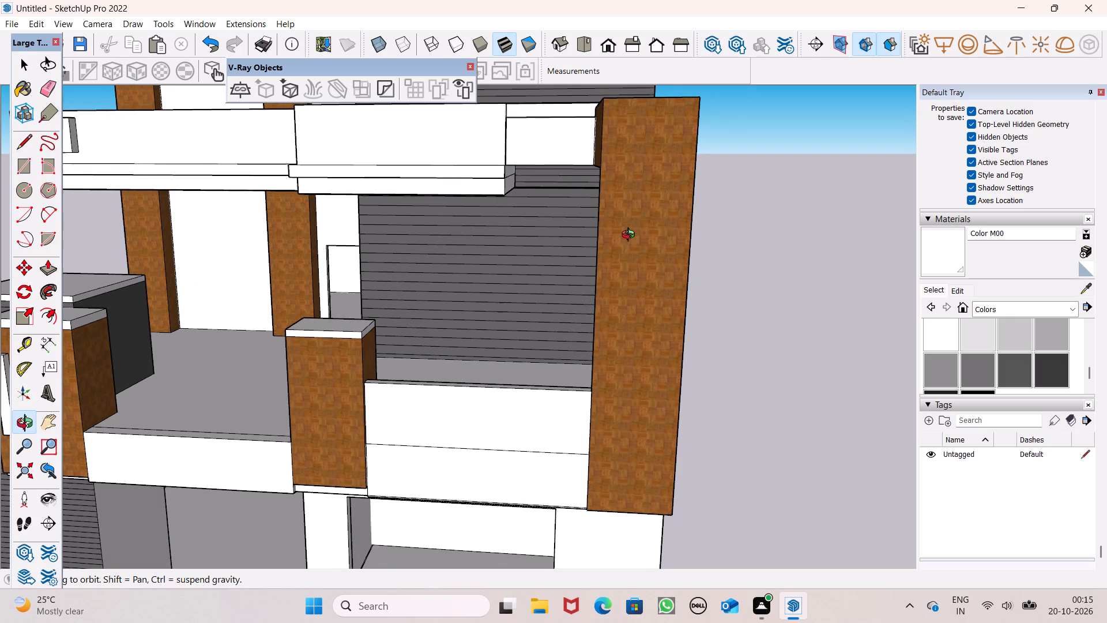
pyautogui.scroll(3, 638, 237)
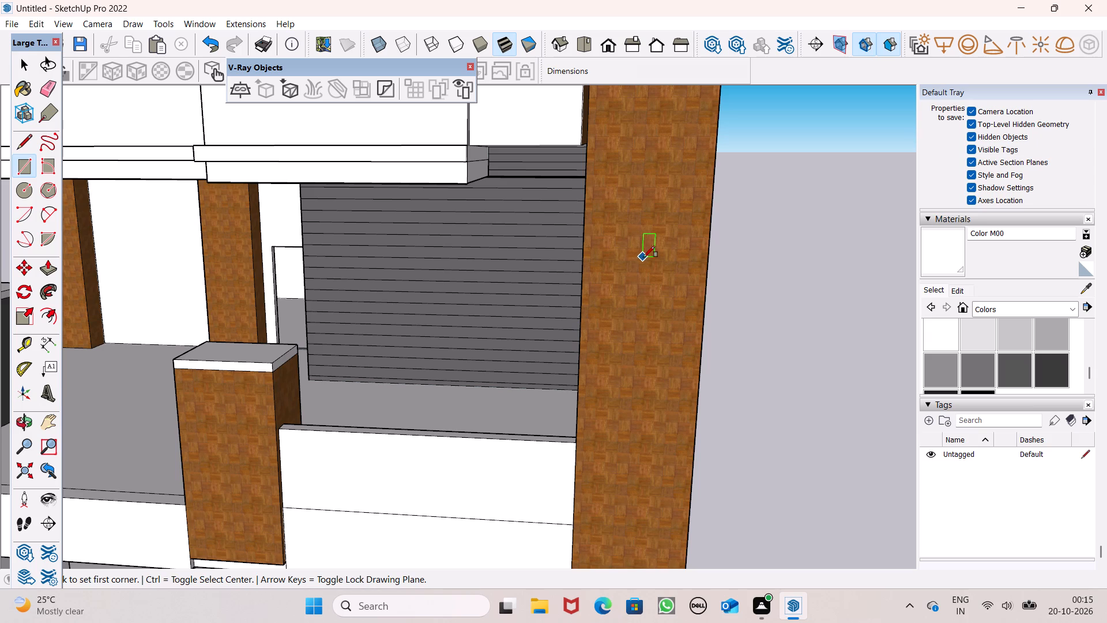
pyautogui.scroll(-5, 665, 247)
pyautogui.moveTo(648, 260); pyautogui.dragTo(673, 273, button='middle')
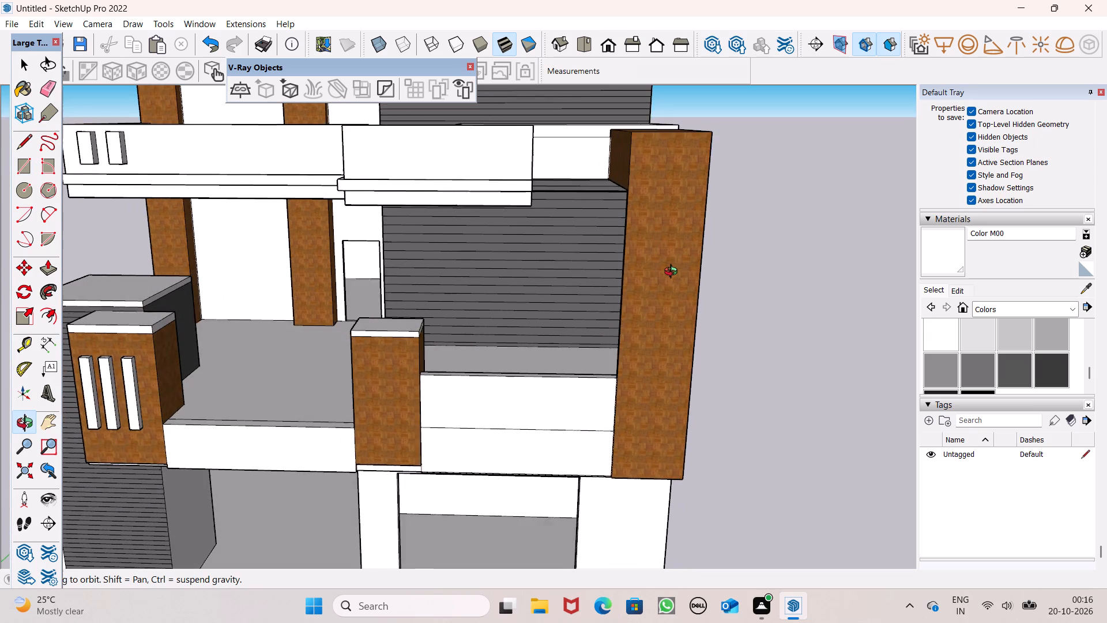
pyautogui.moveTo(673, 273); pyautogui.dragTo(665, 263, button='middle')
pyautogui.scroll(1, 674, 270)
pyautogui.scroll(2, 683, 208)
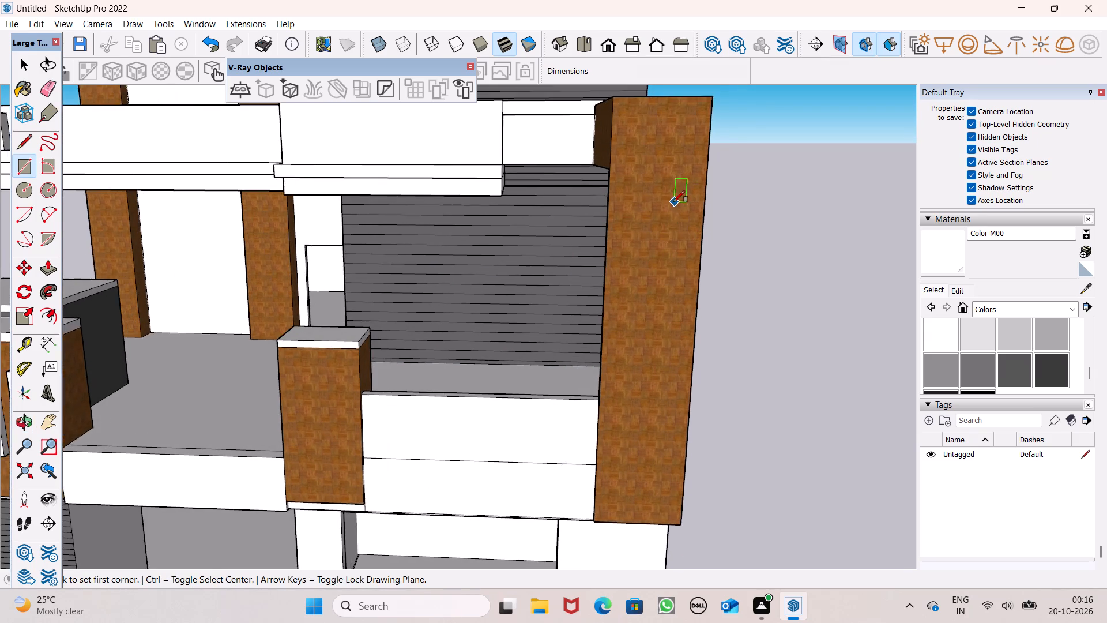
pyautogui.scroll(2, 673, 202)
pyautogui.scroll(1, 601, 167)
pyautogui.scroll(-1, 657, 235)
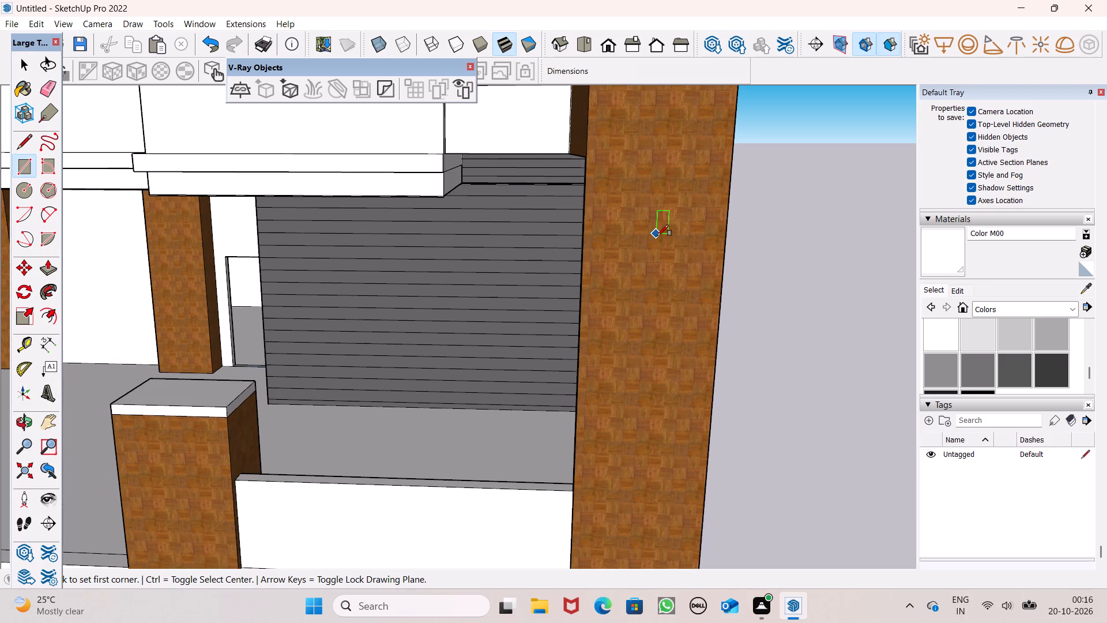
pyautogui.scroll(-1, 657, 236)
pyautogui.moveTo(657, 236); pyautogui.dragTo(680, 219, button='middle')
pyautogui.scroll(-4, 658, 230)
pyautogui.scroll(3, 681, 202)
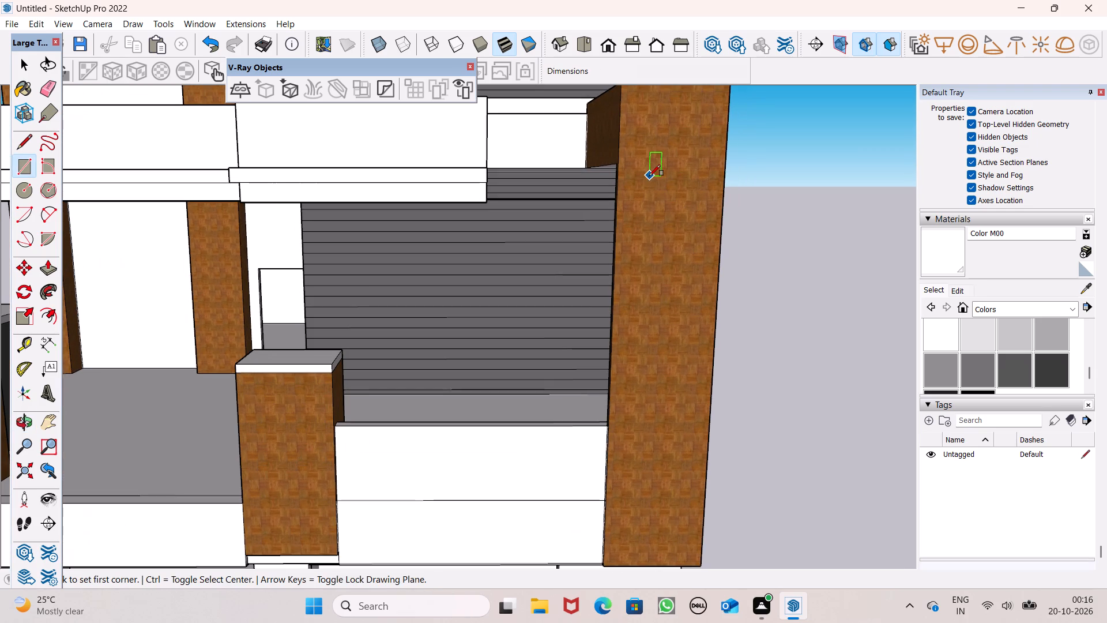
pyautogui.click(646, 172)
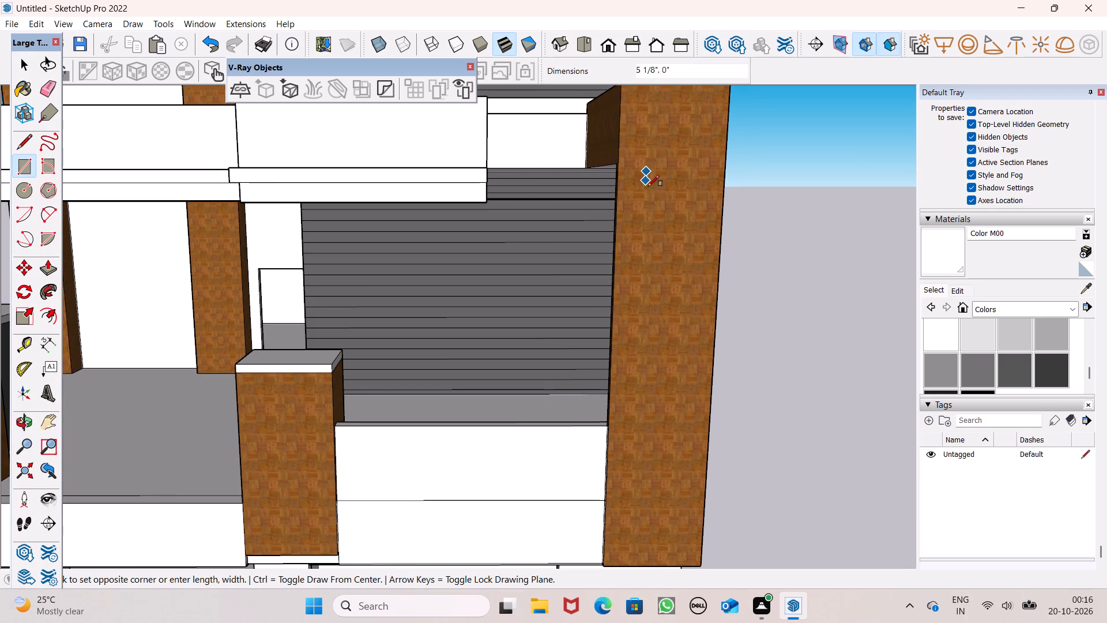
pyautogui.click(695, 228)
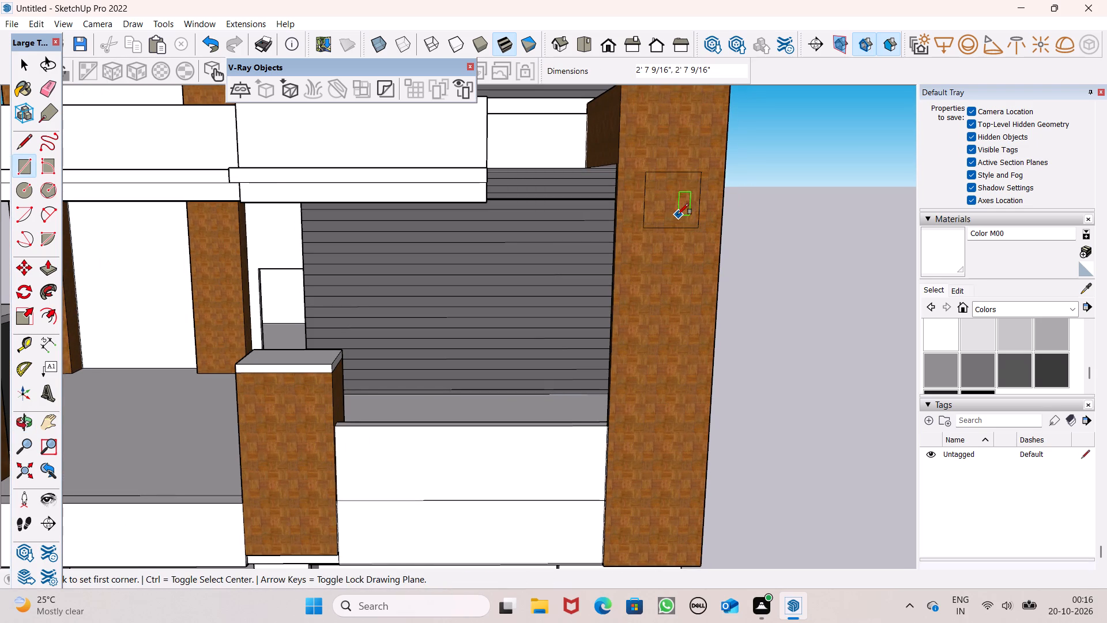
pyautogui.press('space')
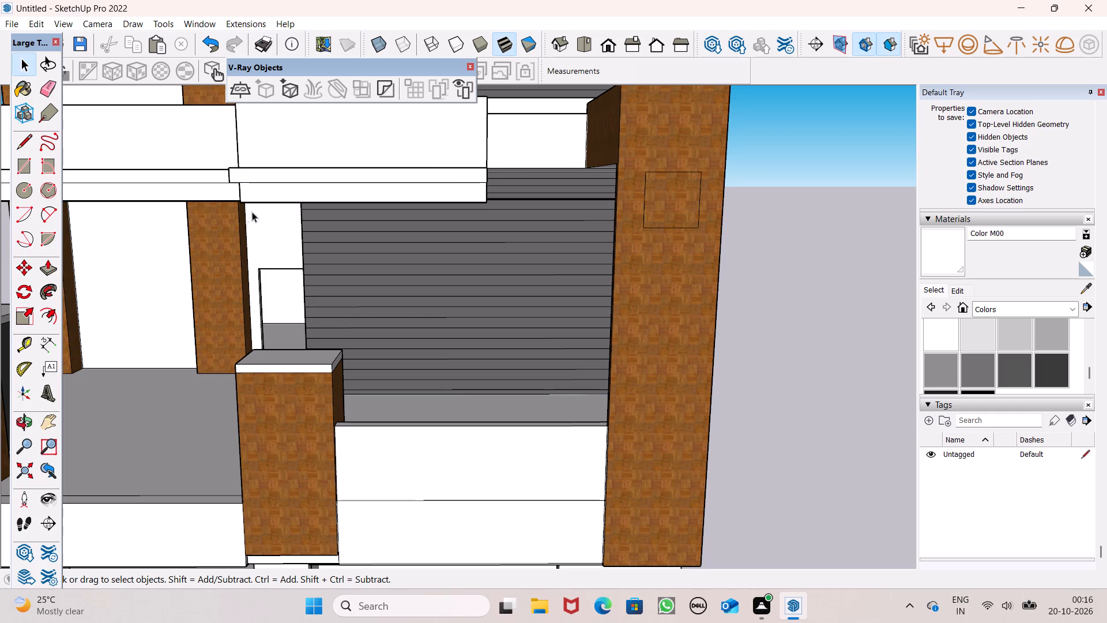
# Offset the square's outline outward by about 2" to form a narrow frame on the wooden column.
pyautogui.click(50, 317)
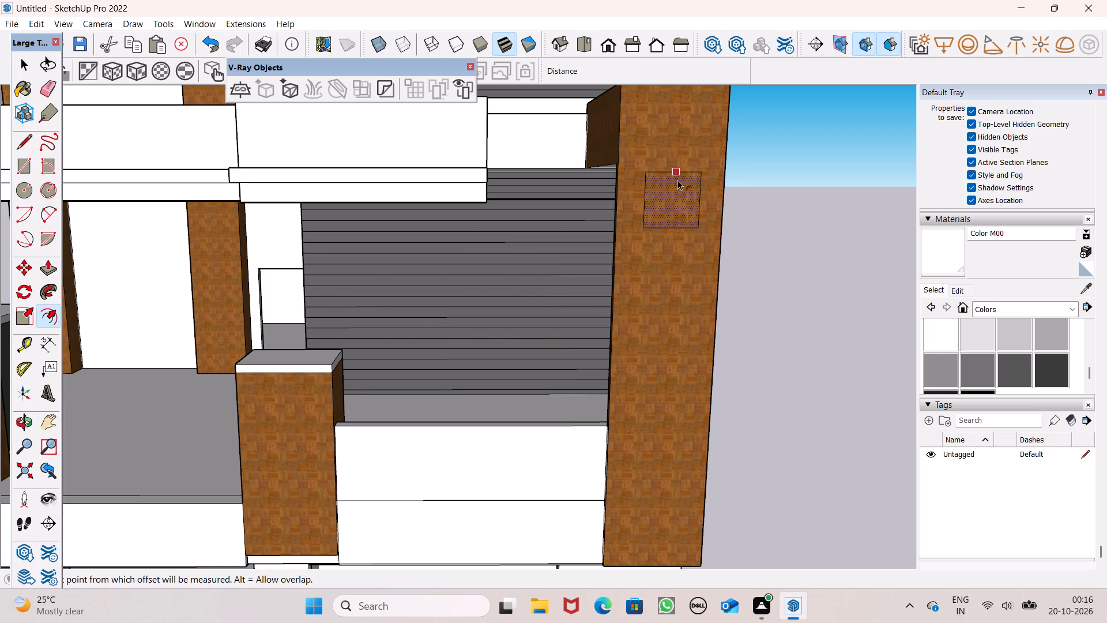
pyautogui.scroll(2, 671, 164)
pyautogui.scroll(-5, 545, 234)
pyautogui.scroll(3, 600, 196)
pyautogui.scroll(-2, 226, 234)
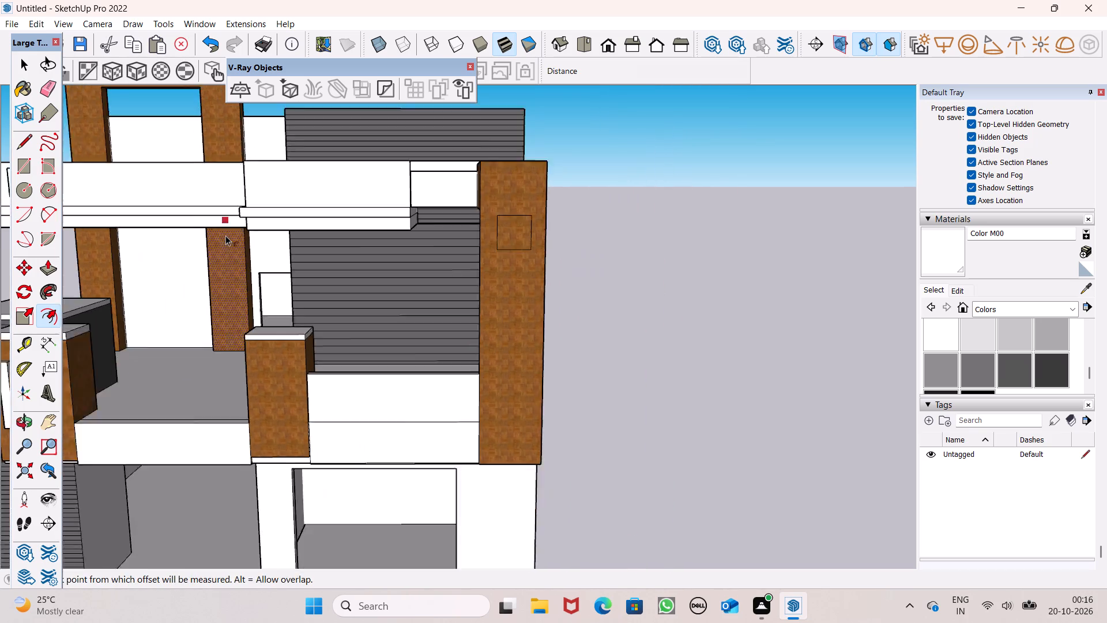
pyautogui.scroll(-2, 225, 235)
pyautogui.scroll(5, 453, 226)
pyautogui.scroll(6, 416, 174)
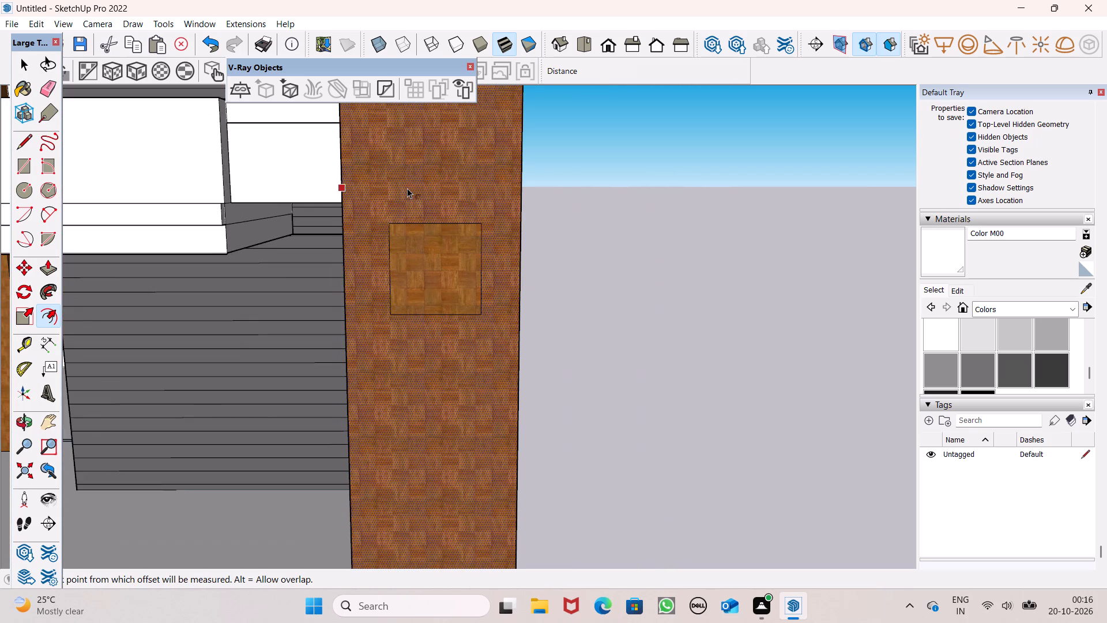
pyautogui.scroll(-2, 407, 188)
pyautogui.scroll(4, 431, 215)
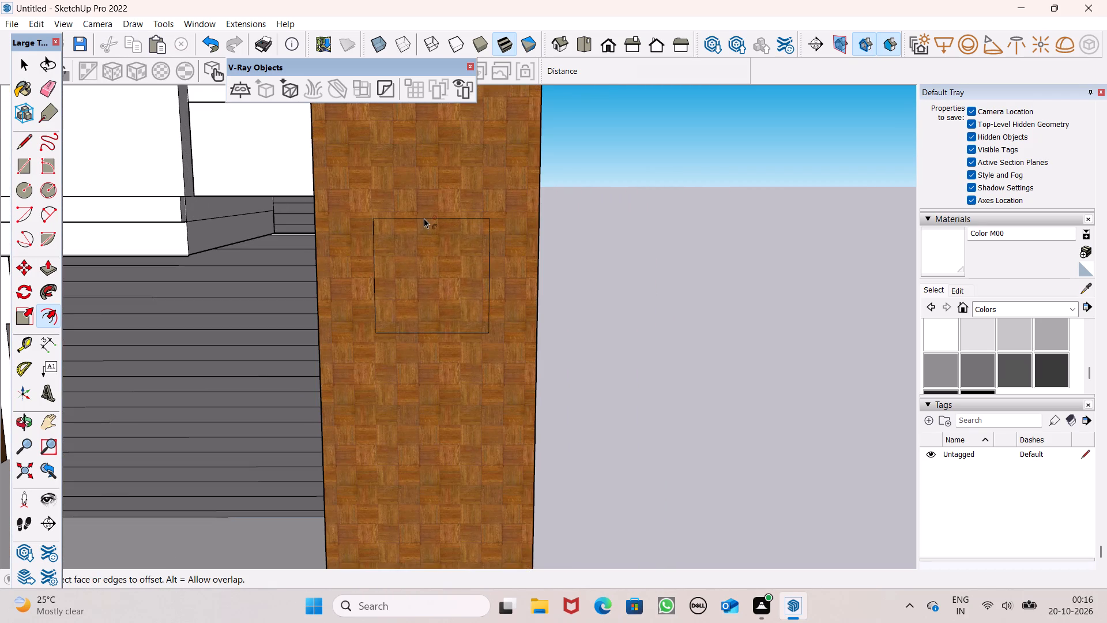
pyautogui.moveTo(418, 223); pyautogui.dragTo(418, 211)
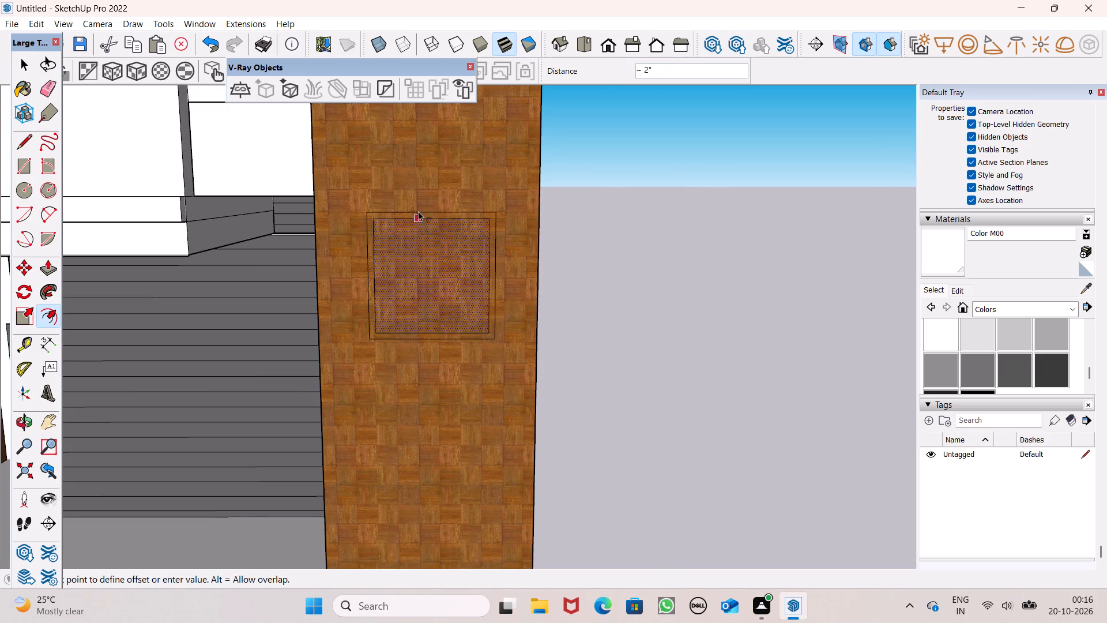
pyautogui.moveTo(418, 211); pyautogui.dragTo(420, 211)
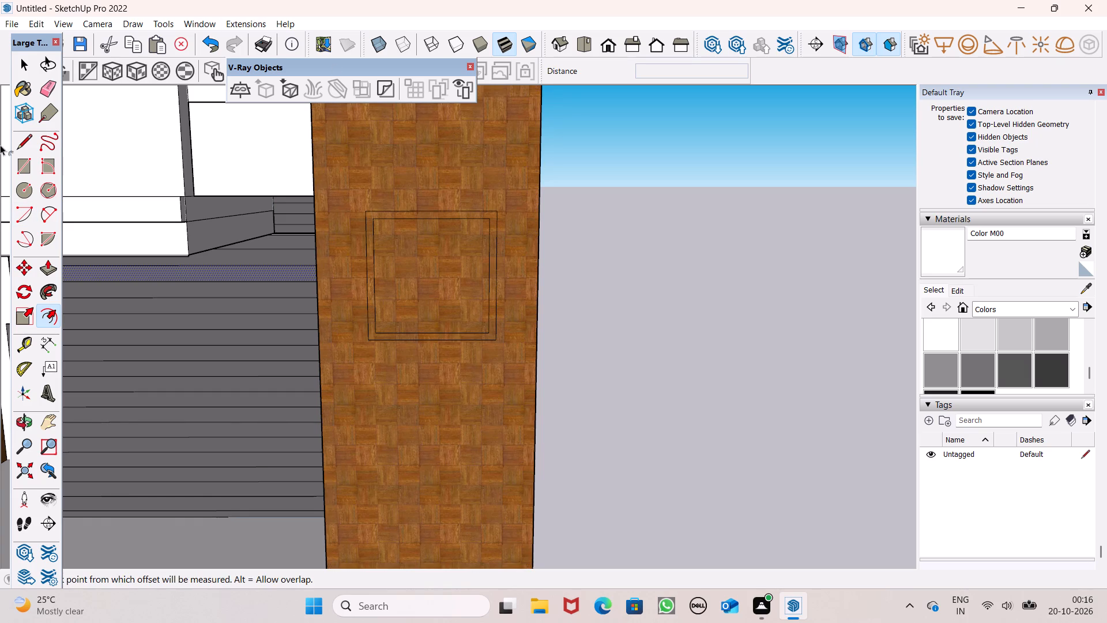
# Paint the narrow square frame on the wooden column white with Color M00.
pyautogui.click(933, 268)
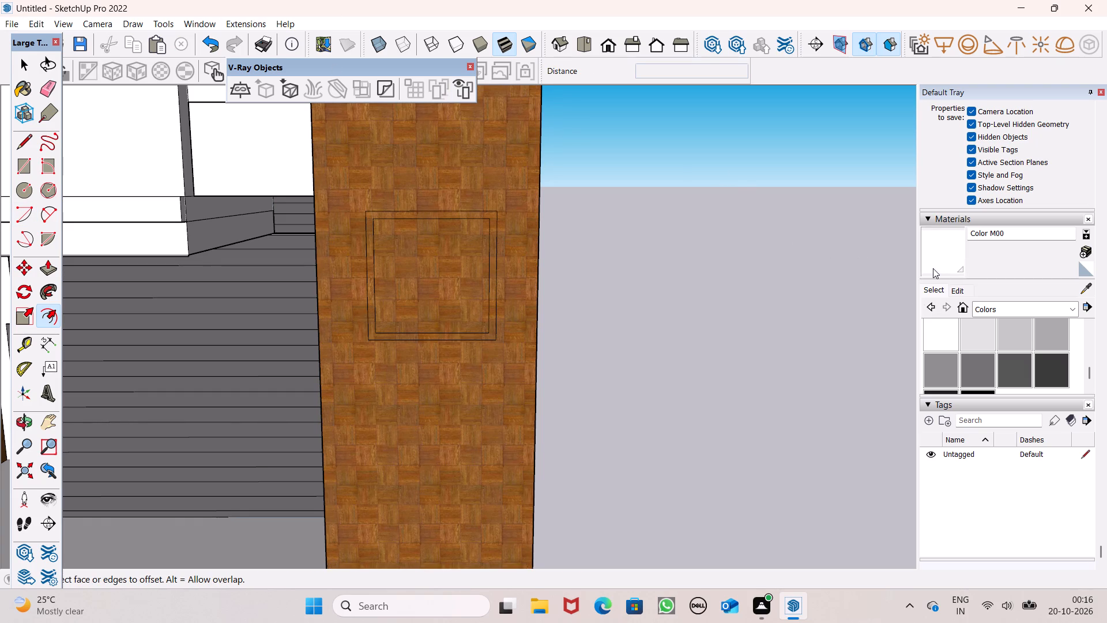
pyautogui.scroll(1, 1, 227)
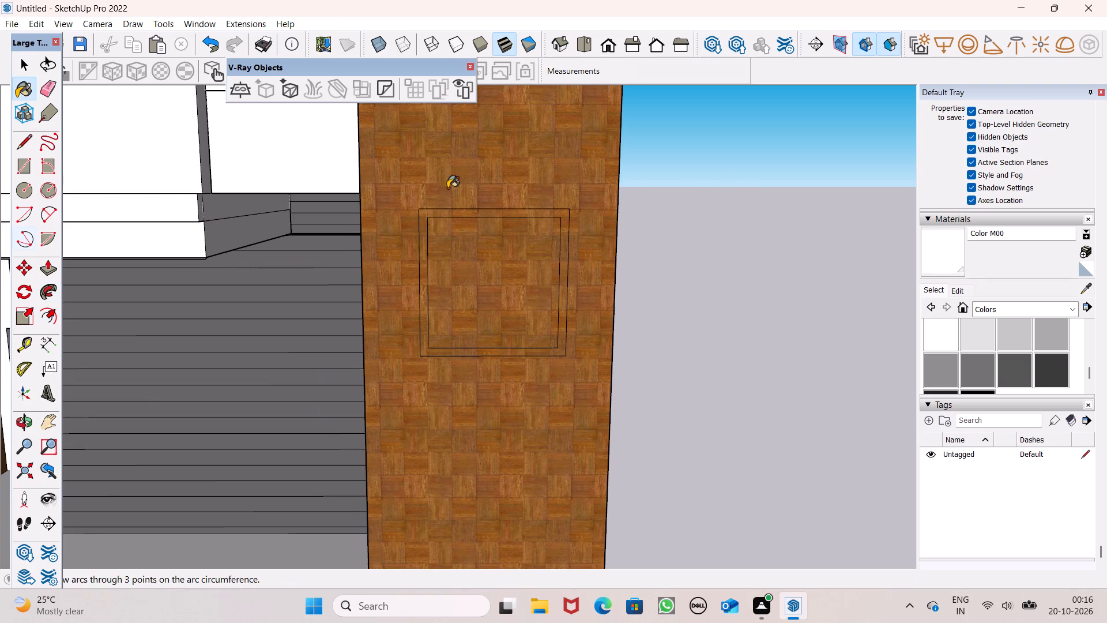
pyautogui.scroll(5, 462, 221)
pyautogui.click(461, 212)
pyautogui.scroll(-6, 449, 200)
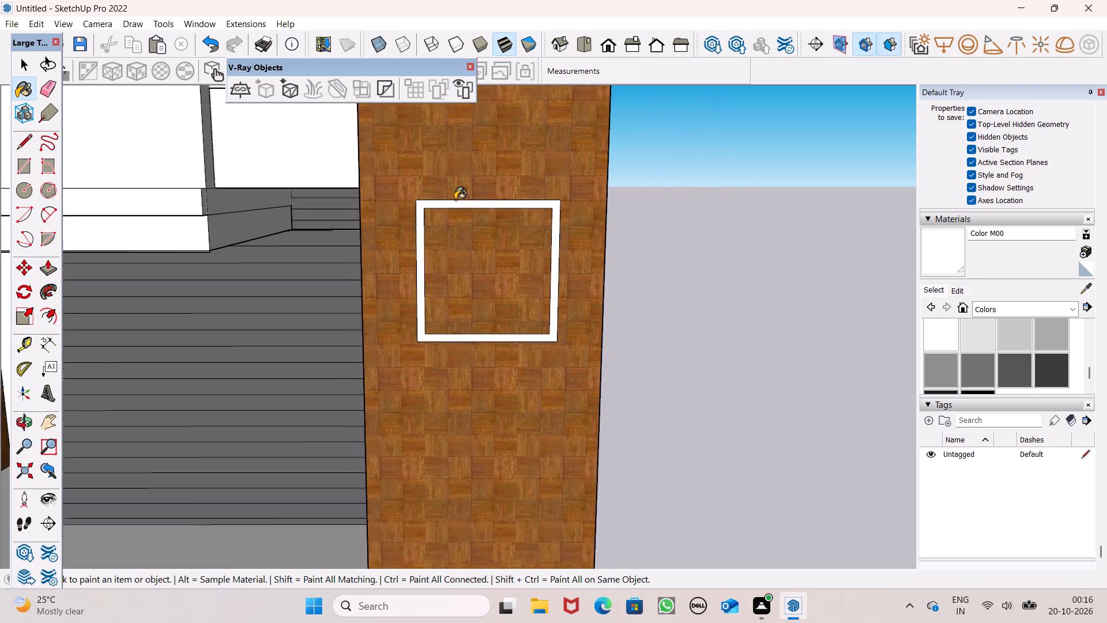
pyautogui.scroll(-6, 455, 200)
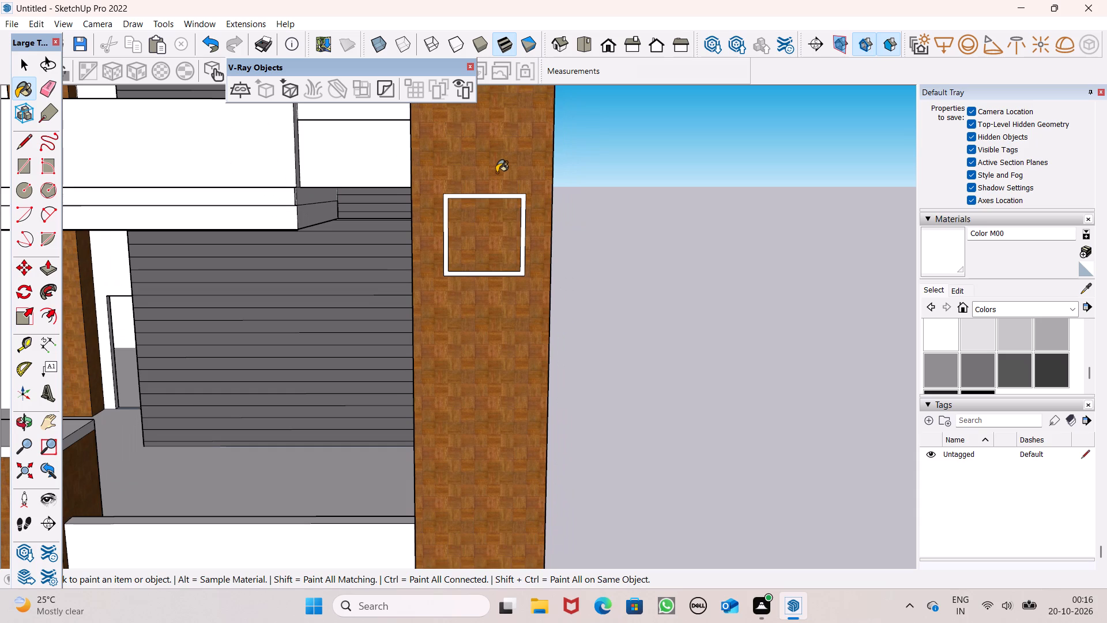
pyautogui.press('space')
# Copy the white square frame about 5' 5" straight down the front face of the wooden column.
pyautogui.scroll(-2, 504, 179)
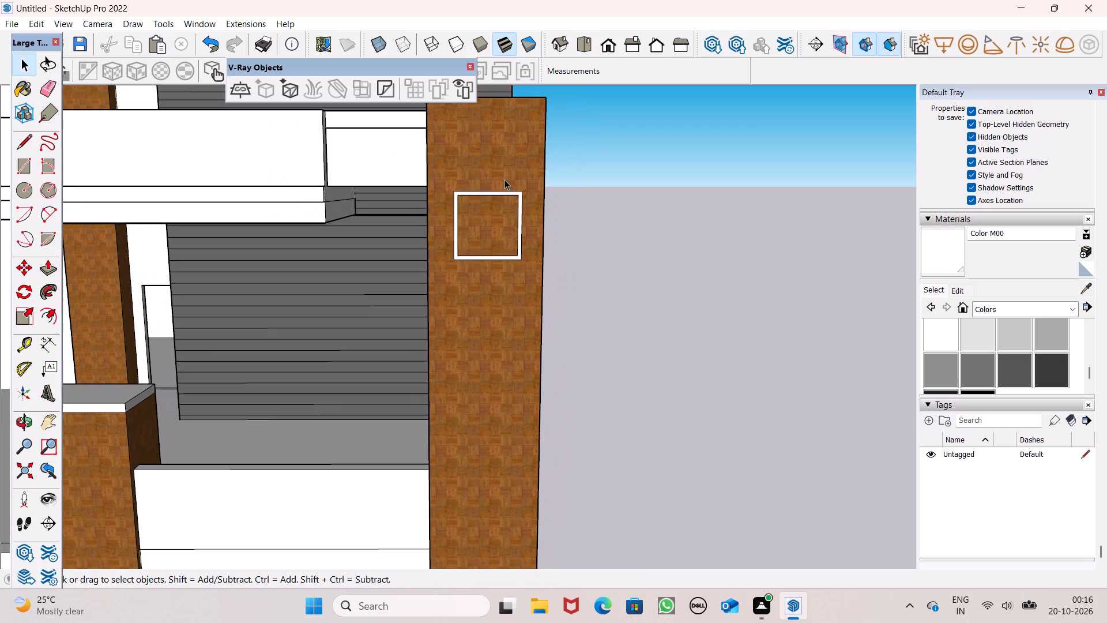
pyautogui.scroll(-1, 528, 215)
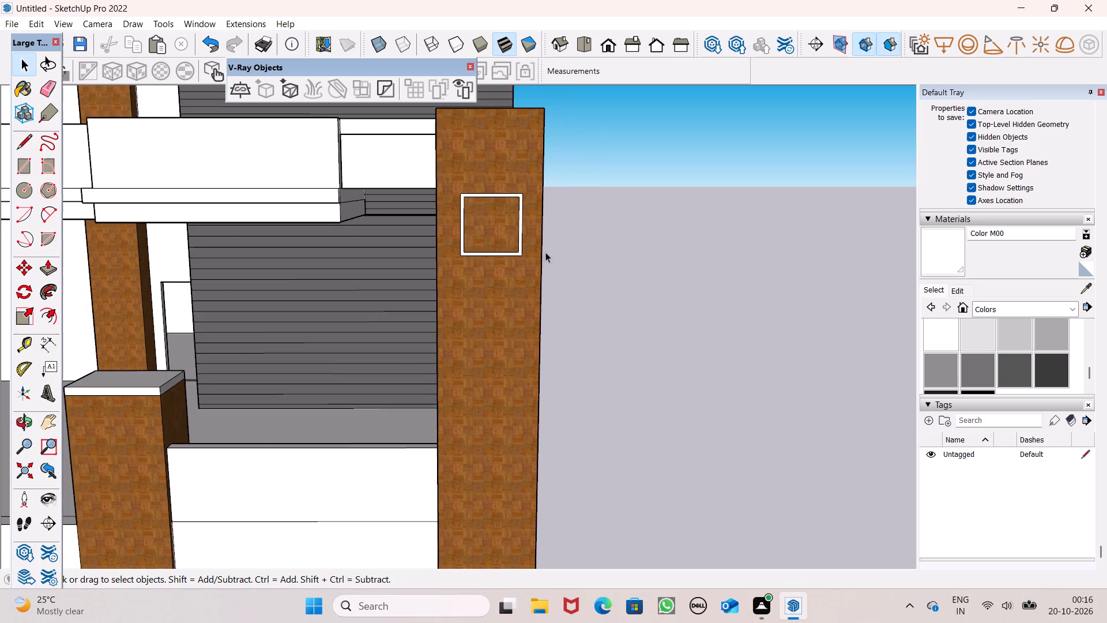
pyautogui.moveTo(544, 253); pyautogui.dragTo(526, 245, button='middle')
pyautogui.scroll(8, 507, 243)
pyautogui.doubleClick(496, 242)
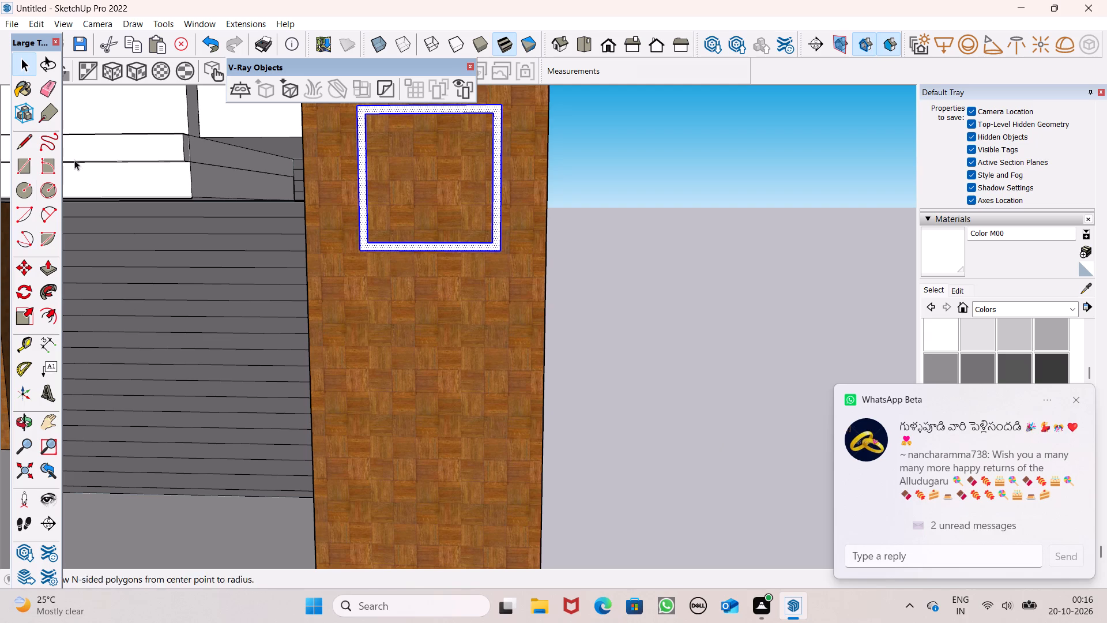
pyautogui.click(1082, 399)
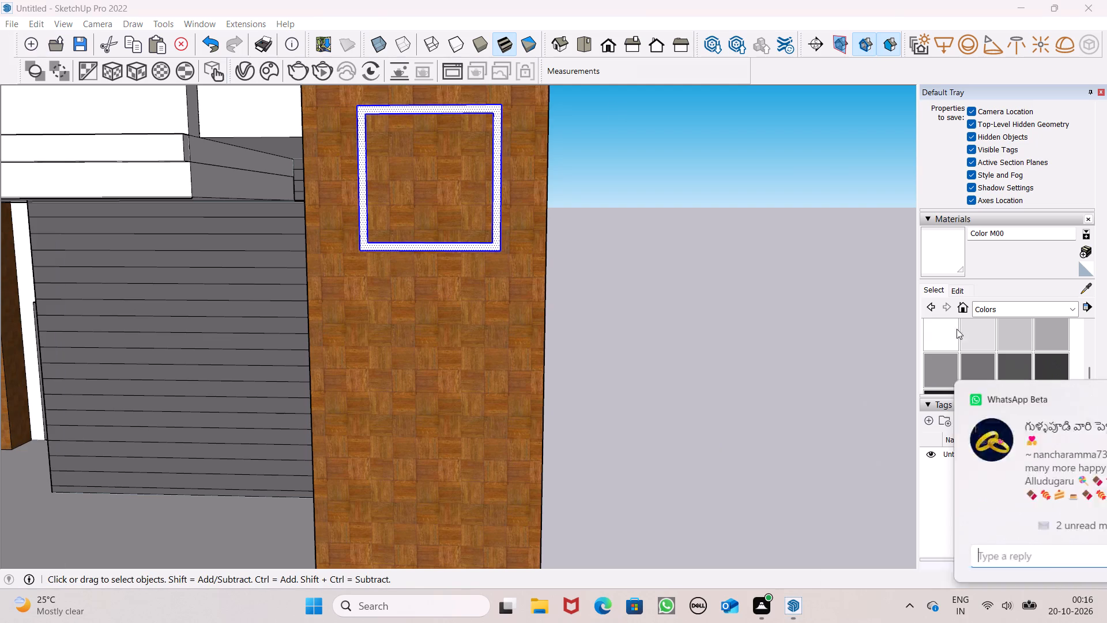
pyautogui.scroll(-4, 639, 226)
pyautogui.press('m')
pyautogui.press('Return')
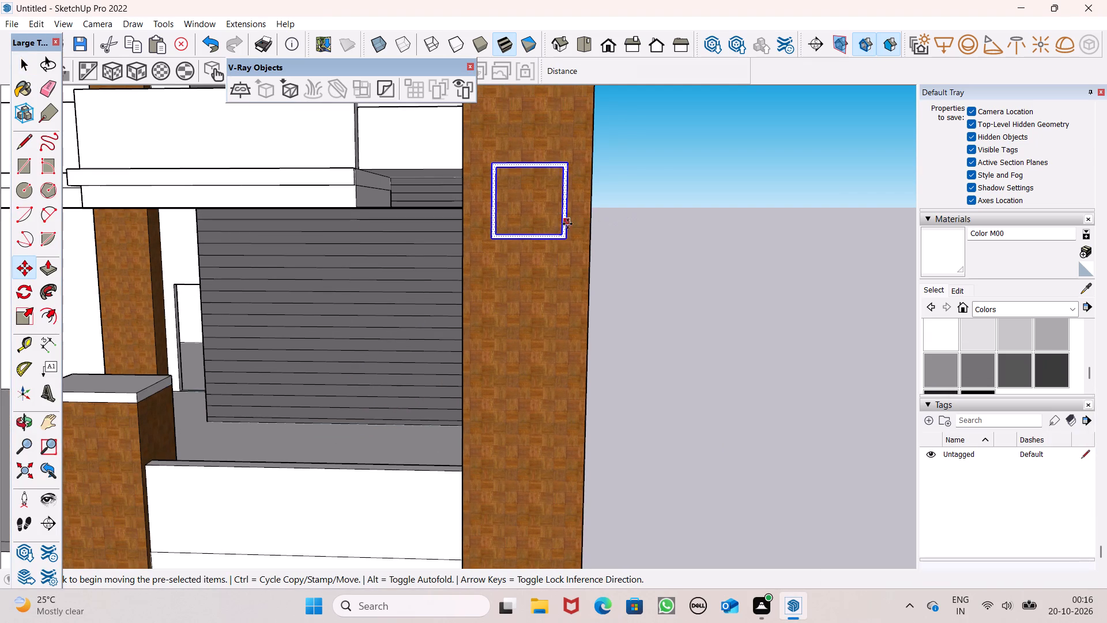
pyautogui.moveTo(566, 242); pyautogui.dragTo(558, 283)
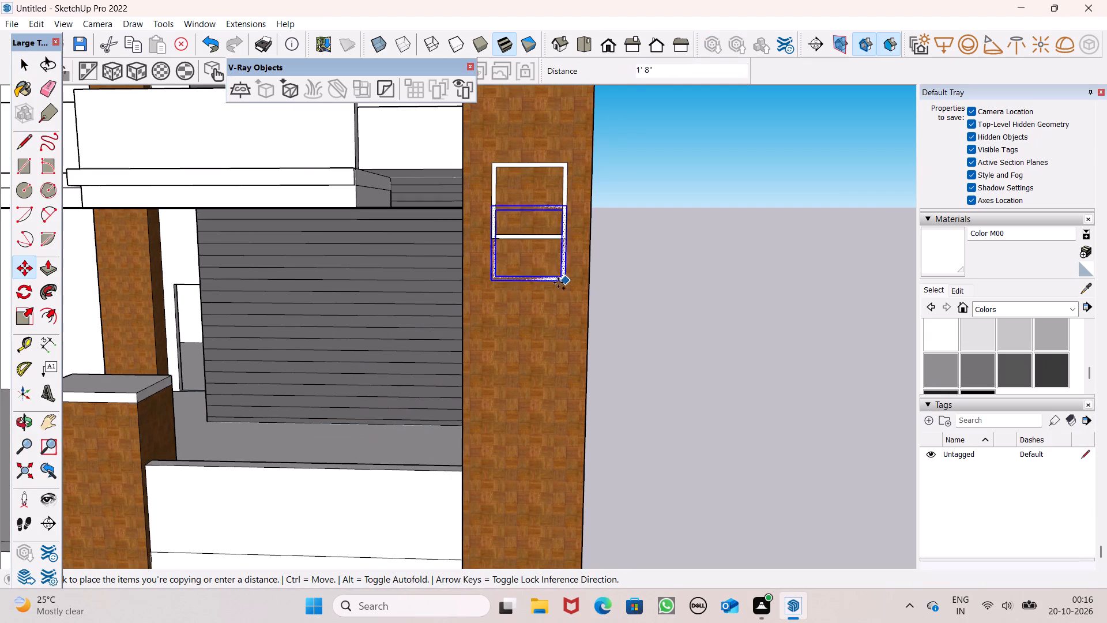
pyautogui.moveTo(558, 283); pyautogui.dragTo(560, 371)
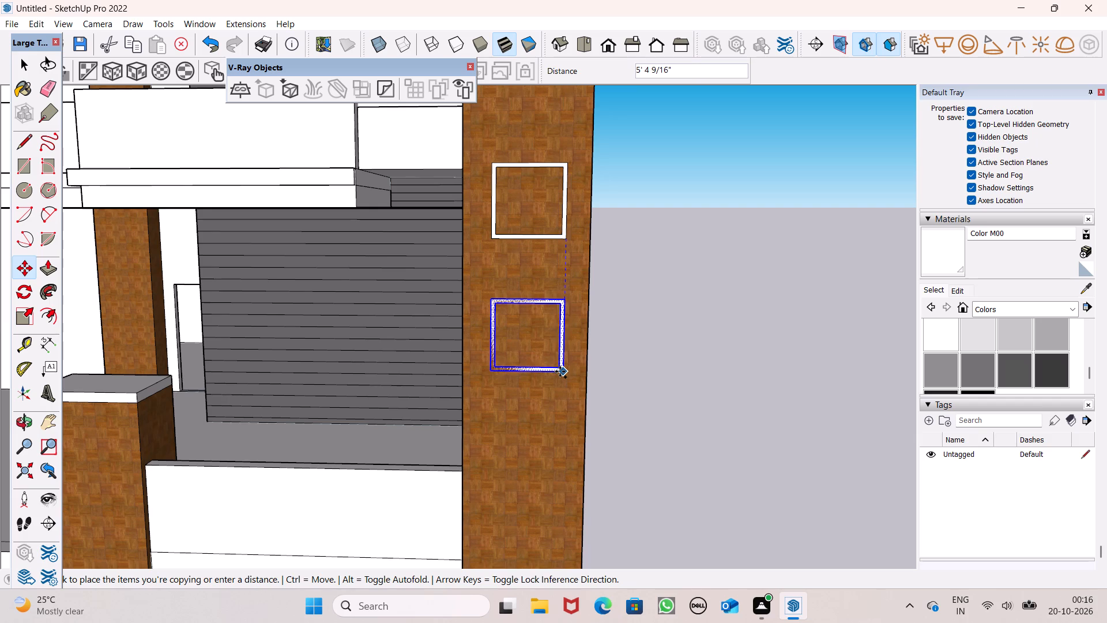
pyautogui.moveTo(560, 371); pyautogui.dragTo(560, 373)
# Copy the second square frame further down the column's front face to make a third frame.
pyautogui.scroll(-5, 622, 311)
pyautogui.scroll(4, 585, 359)
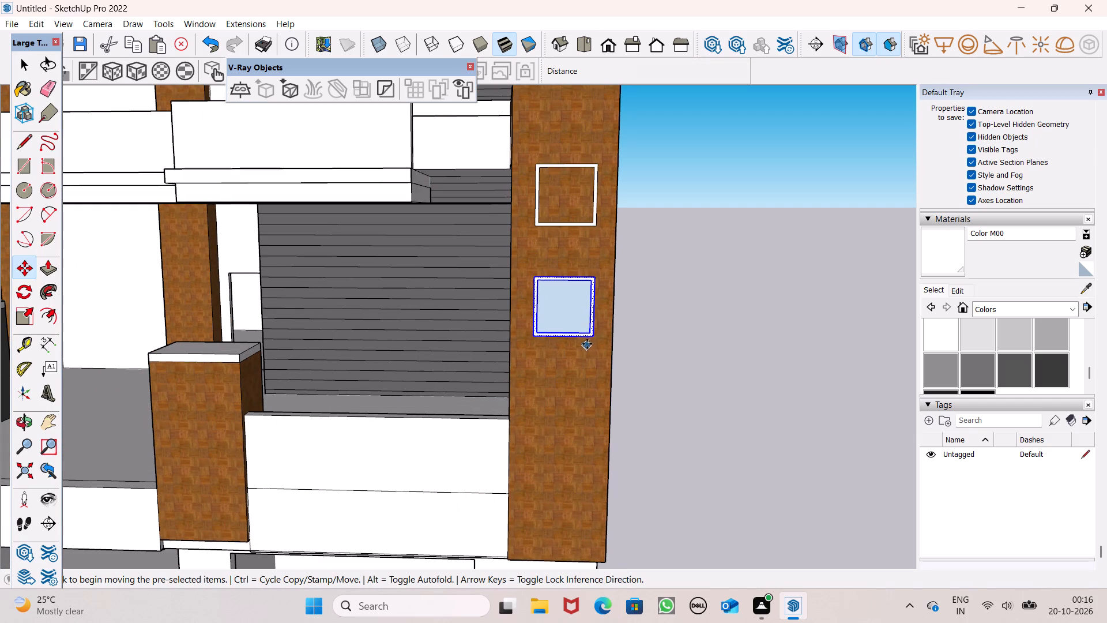
pyautogui.moveTo(593, 337); pyautogui.dragTo(592, 407)
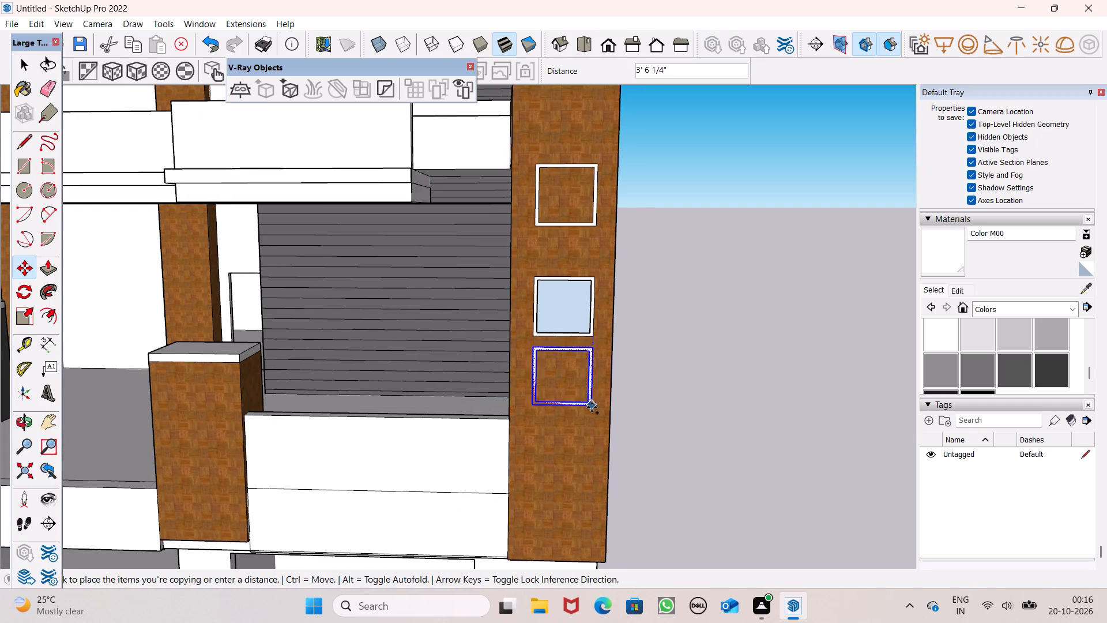
pyautogui.moveTo(592, 407); pyautogui.dragTo(598, 455)
pyautogui.press('space')
pyautogui.click(672, 428)
# Examine the whole house front, including the framed wooden column, from above and from near ground level.
pyautogui.scroll(-3, 651, 358)
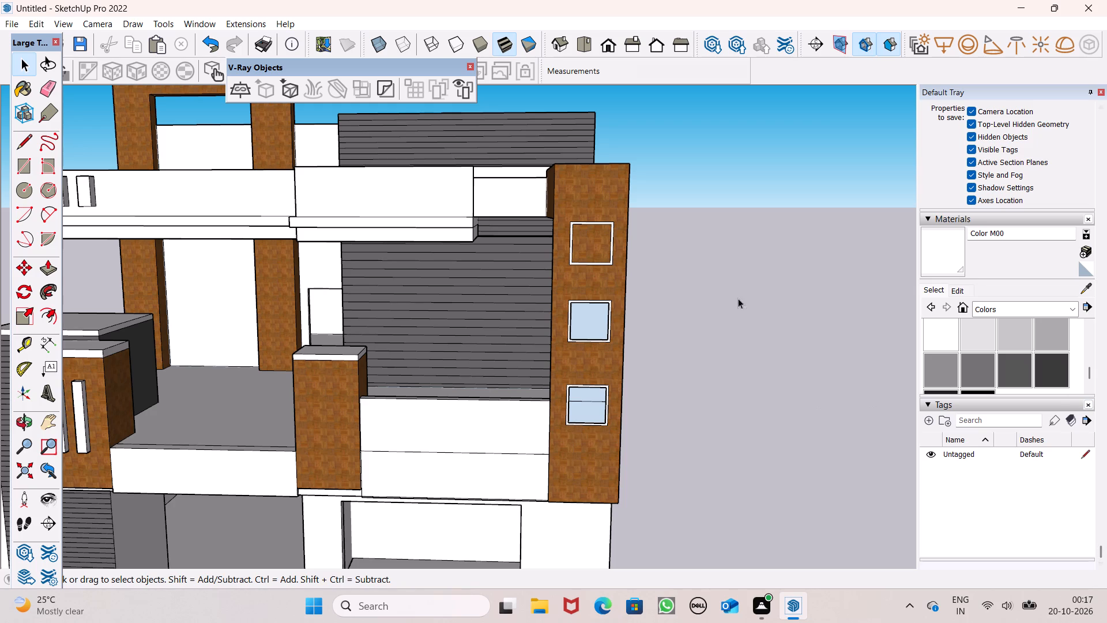
pyautogui.scroll(-14, 745, 287)
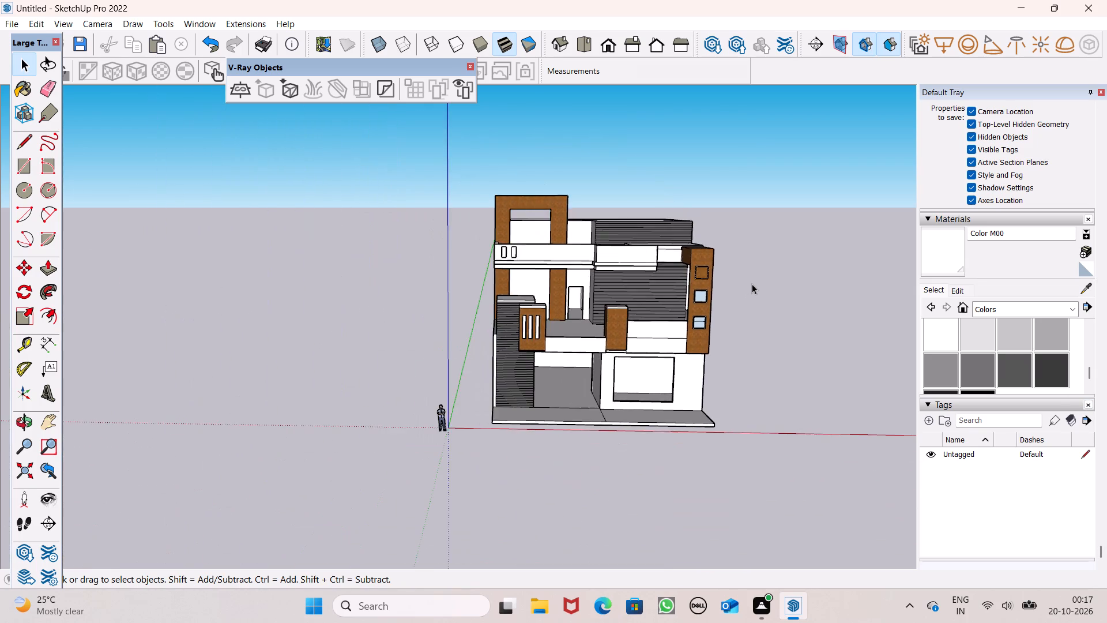
pyautogui.scroll(-5, 752, 284)
pyautogui.moveTo(767, 347); pyautogui.dragTo(716, 437, button='middle')
pyautogui.scroll(2, 682, 405)
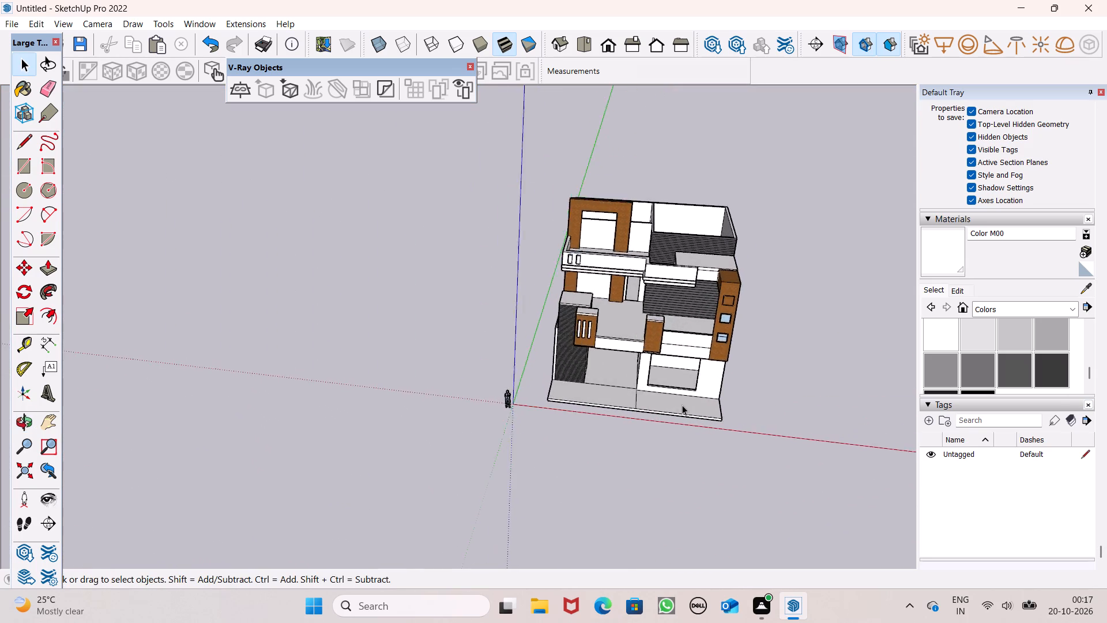
pyautogui.scroll(4, 682, 405)
pyautogui.moveTo(686, 397); pyautogui.dragTo(694, 350, button='middle')
pyautogui.scroll(-4, 648, 339)
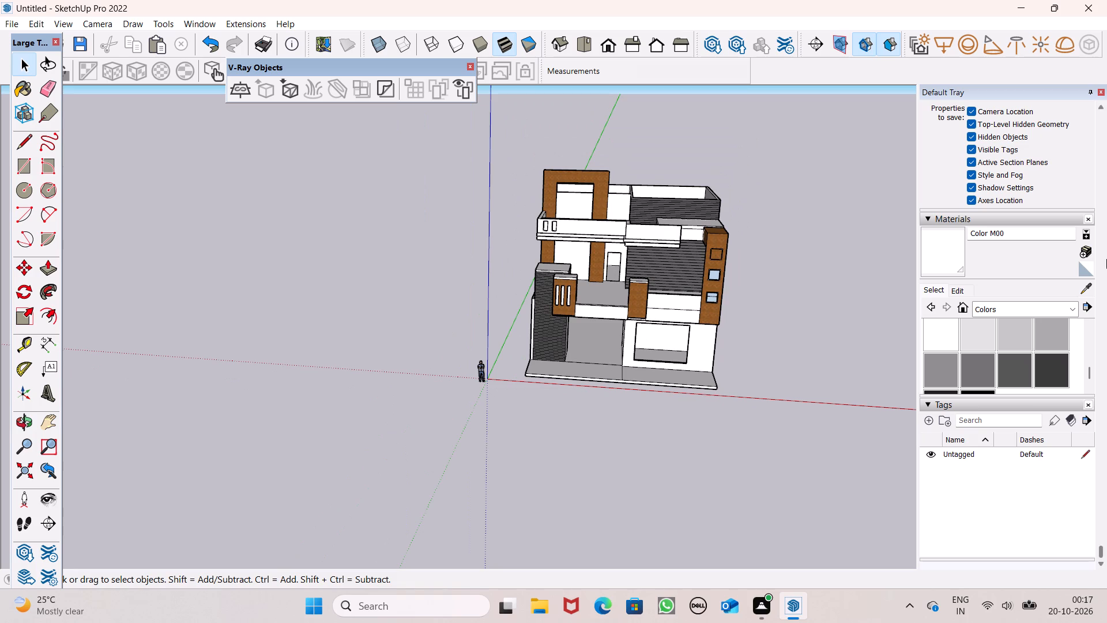
pyautogui.scroll(6, 997, 240)
pyautogui.scroll(-2, 764, 273)
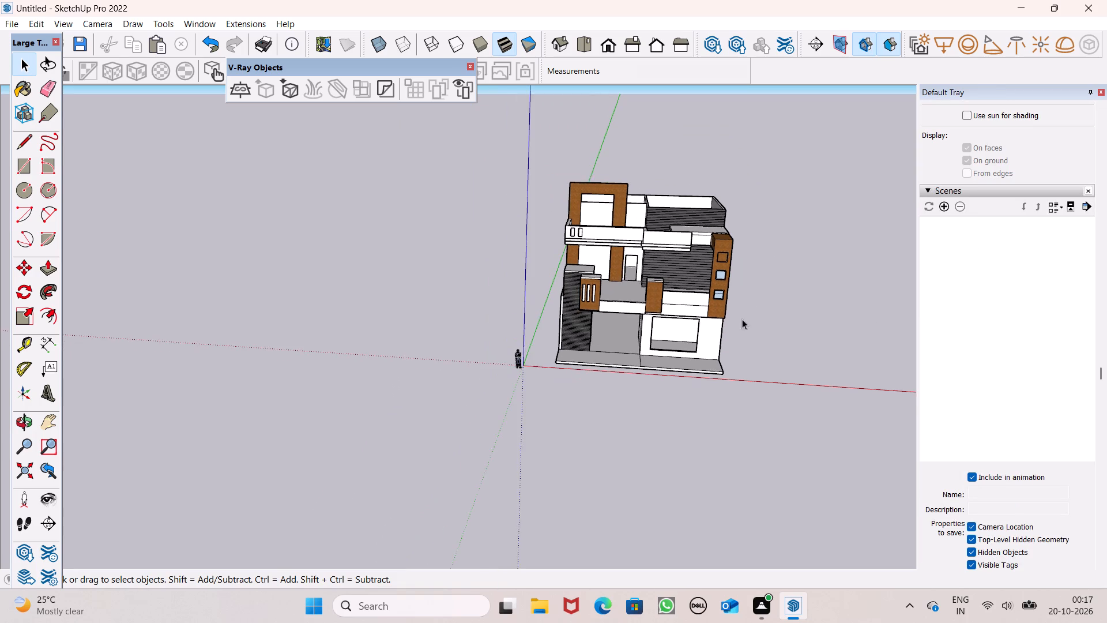
pyautogui.moveTo(736, 325); pyautogui.dragTo(749, 283, button='middle')
pyautogui.scroll(7, 743, 316)
pyautogui.scroll(-2, 592, 301)
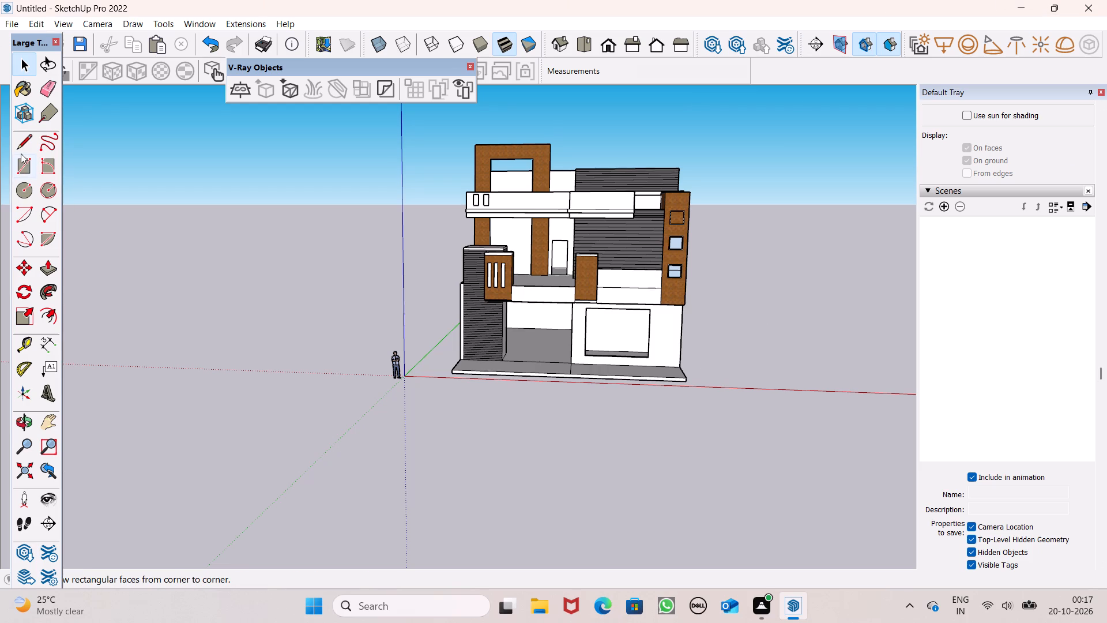
# Draw an upright rectangle about 16' 7" by 13' 8" in the open space beside the house.
pyautogui.click(19, 181)
pyautogui.click(26, 167)
pyautogui.scroll(-5, 0, 185)
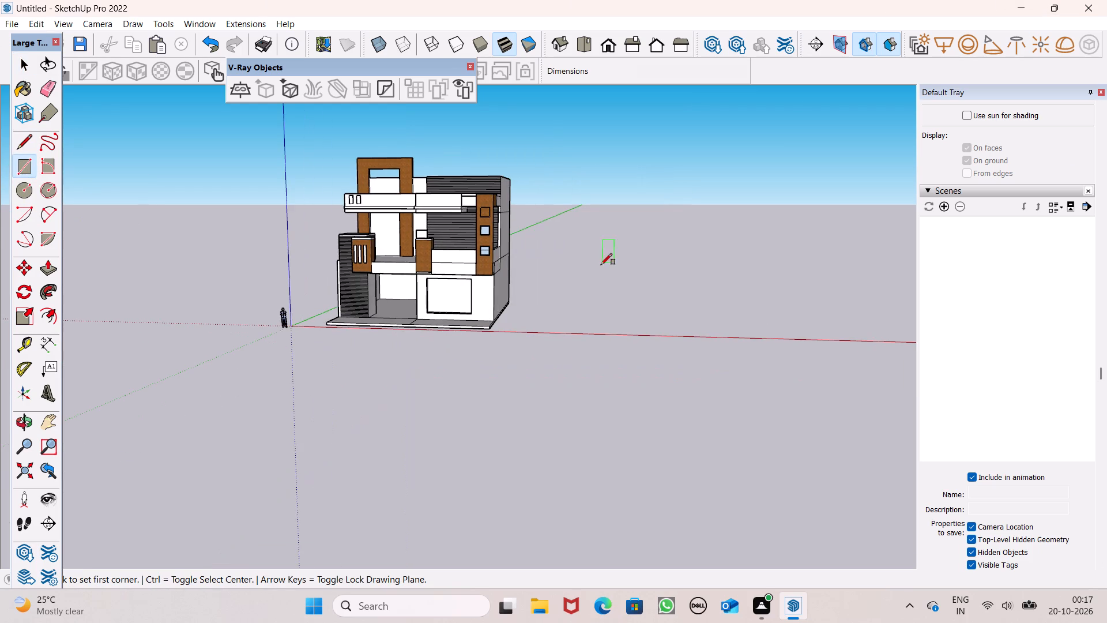
pyautogui.moveTo(556, 299); pyautogui.dragTo(573, 265, button='middle')
pyautogui.click(562, 268)
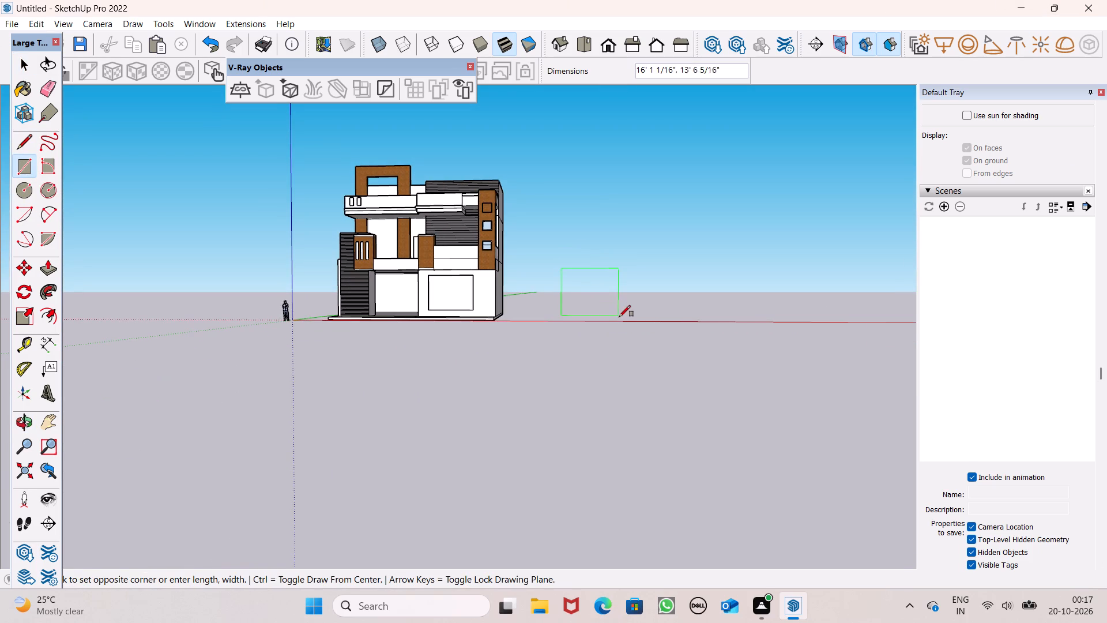
pyautogui.click(620, 316)
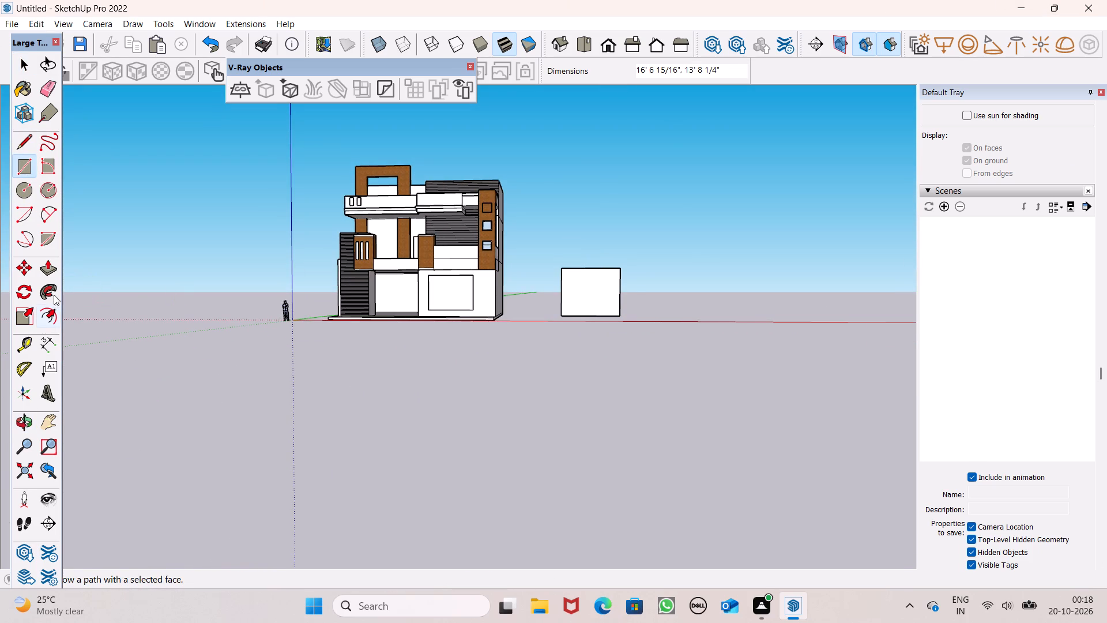
# Offset the freestanding rectangle's outline inward to form a frame border.
pyautogui.click(54, 306)
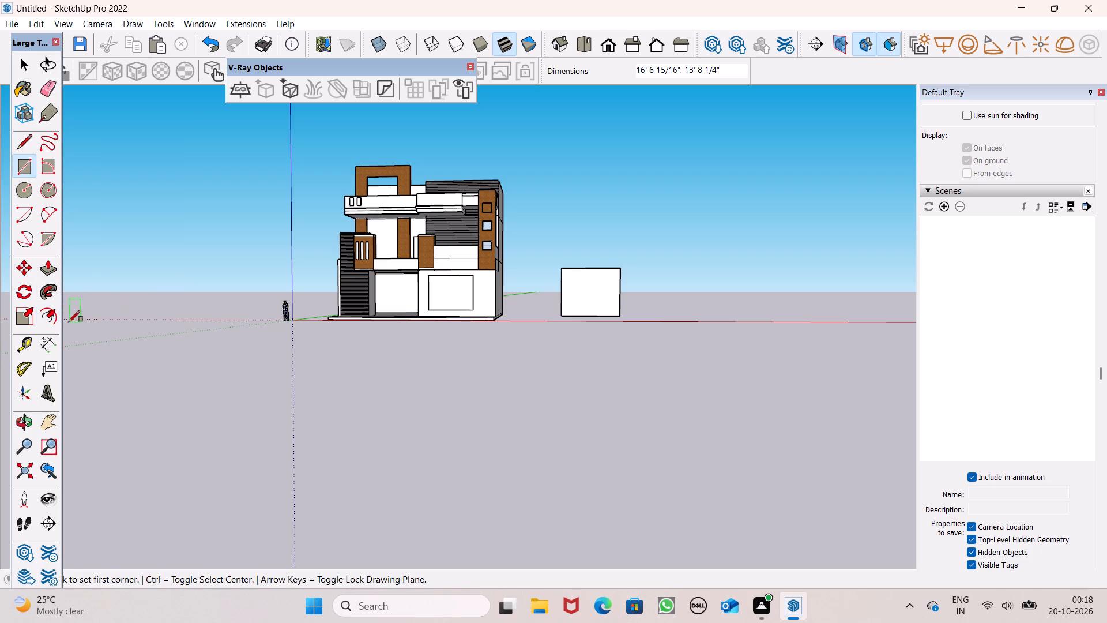
pyautogui.click(59, 321)
pyautogui.scroll(4, 638, 306)
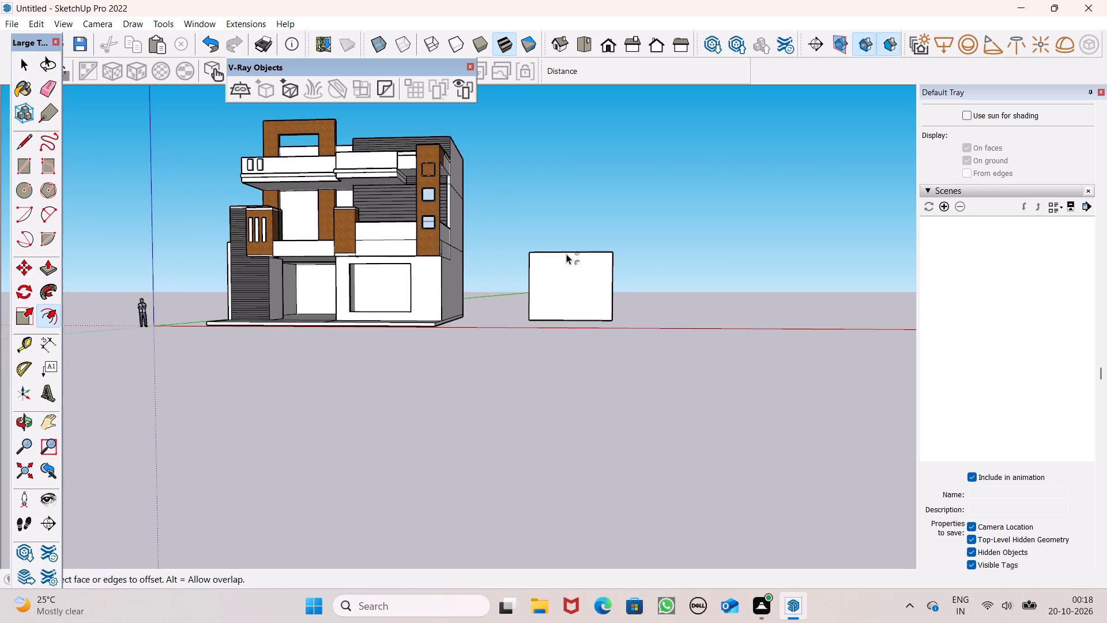
pyautogui.scroll(4, 566, 253)
pyautogui.moveTo(562, 249); pyautogui.dragTo(558, 262)
pyautogui.click(558, 262)
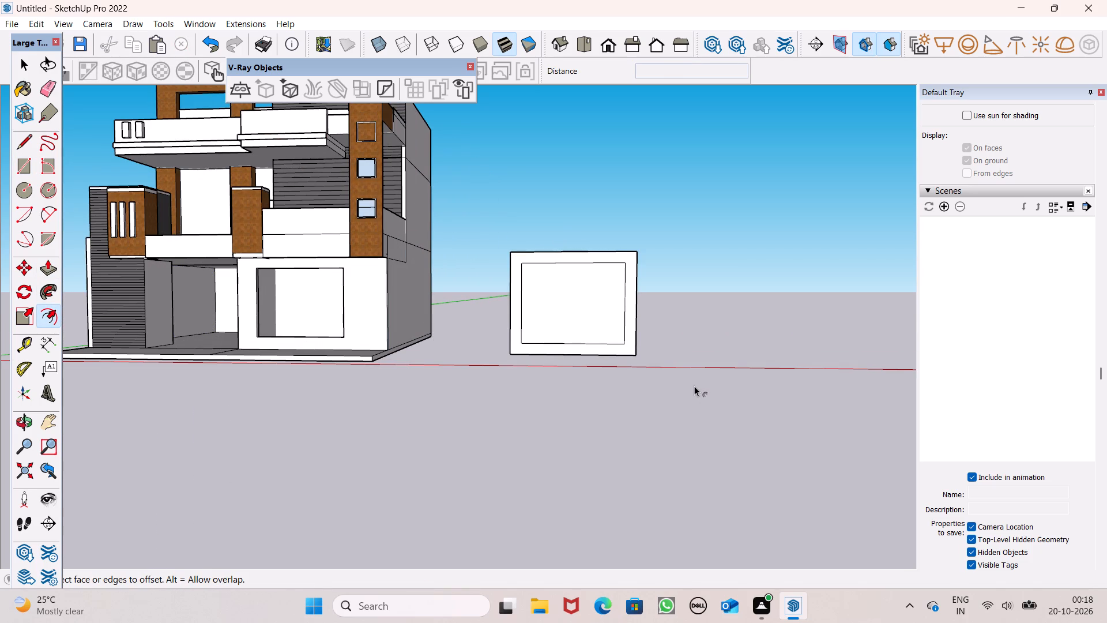
# Paint the border of the freestanding rectangle dark brown with Color D08.
pyautogui.scroll(-1, 693, 387)
pyautogui.scroll(-3, 1096, 345)
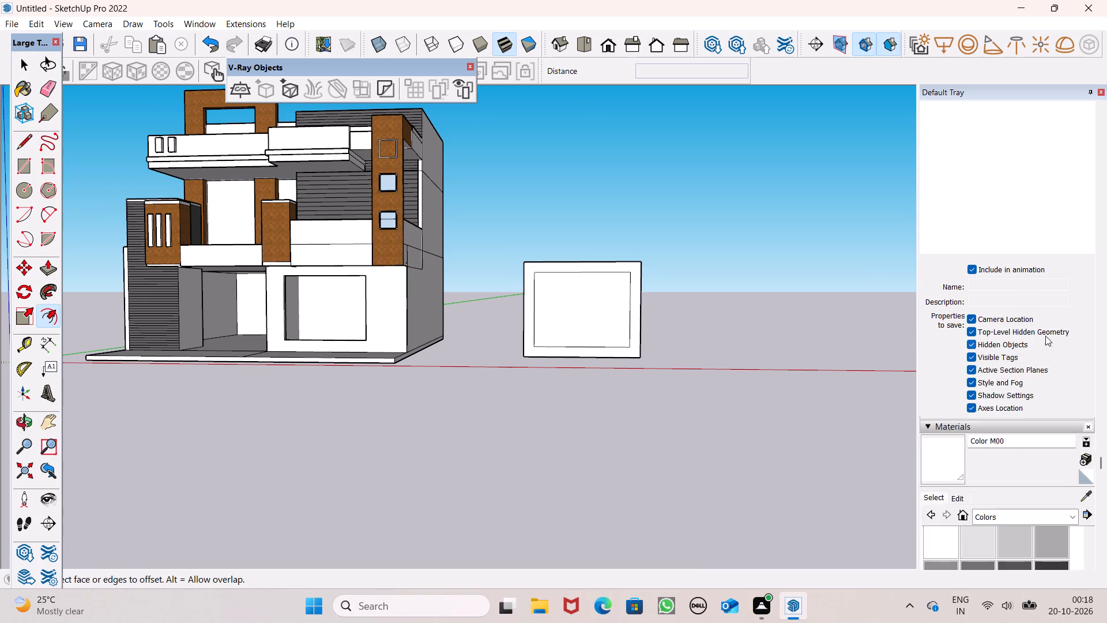
pyautogui.scroll(-4, 1038, 336)
pyautogui.scroll(3, 995, 356)
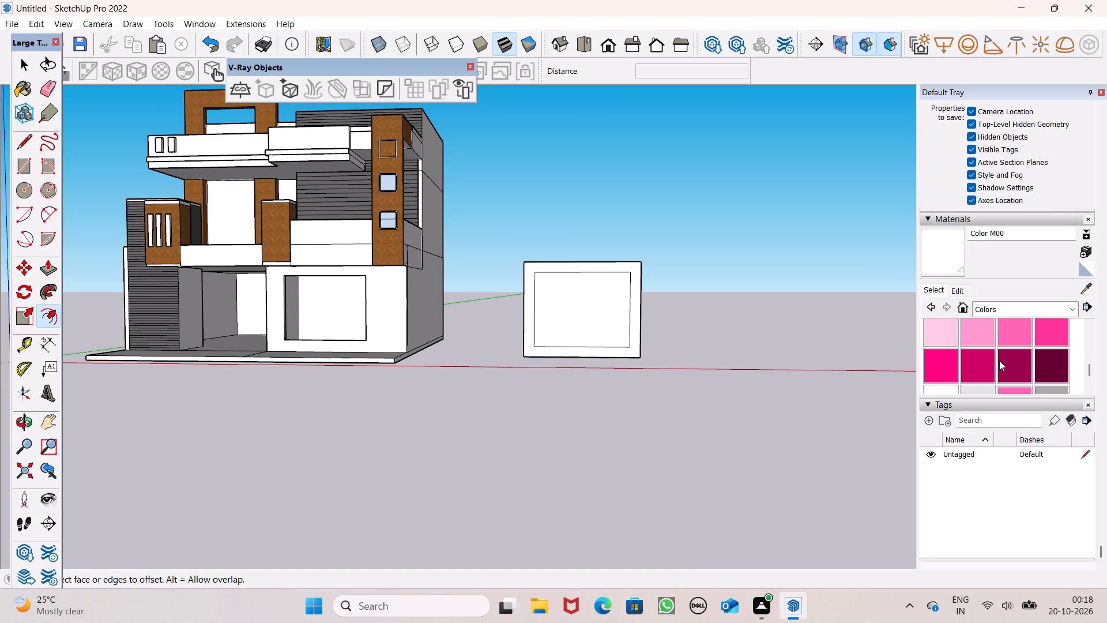
pyautogui.scroll(4, 1006, 368)
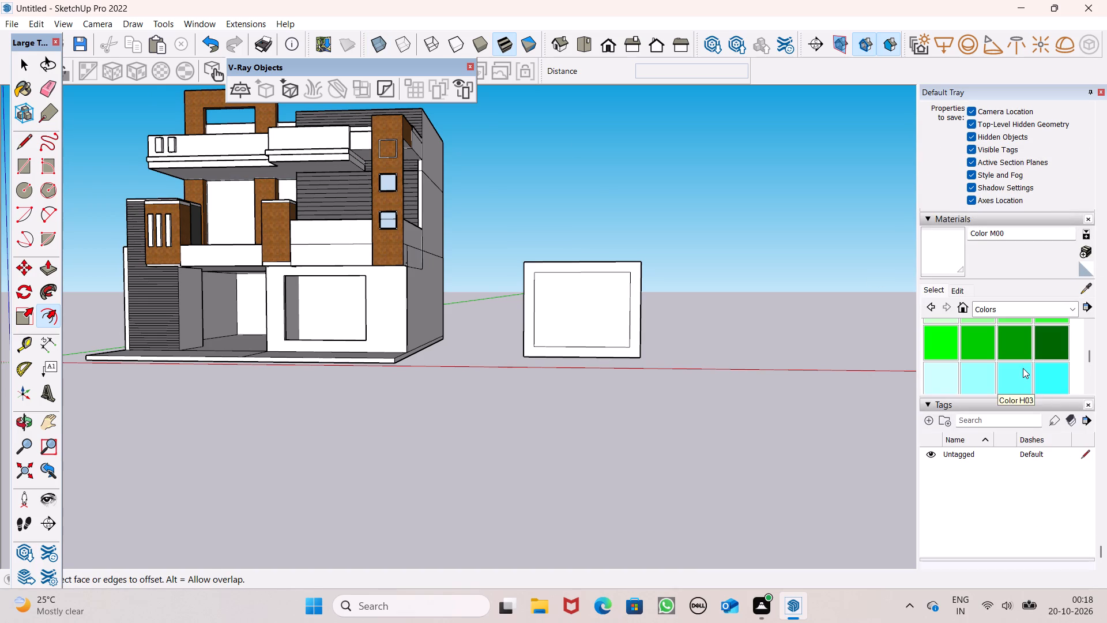
pyautogui.scroll(3, 1024, 368)
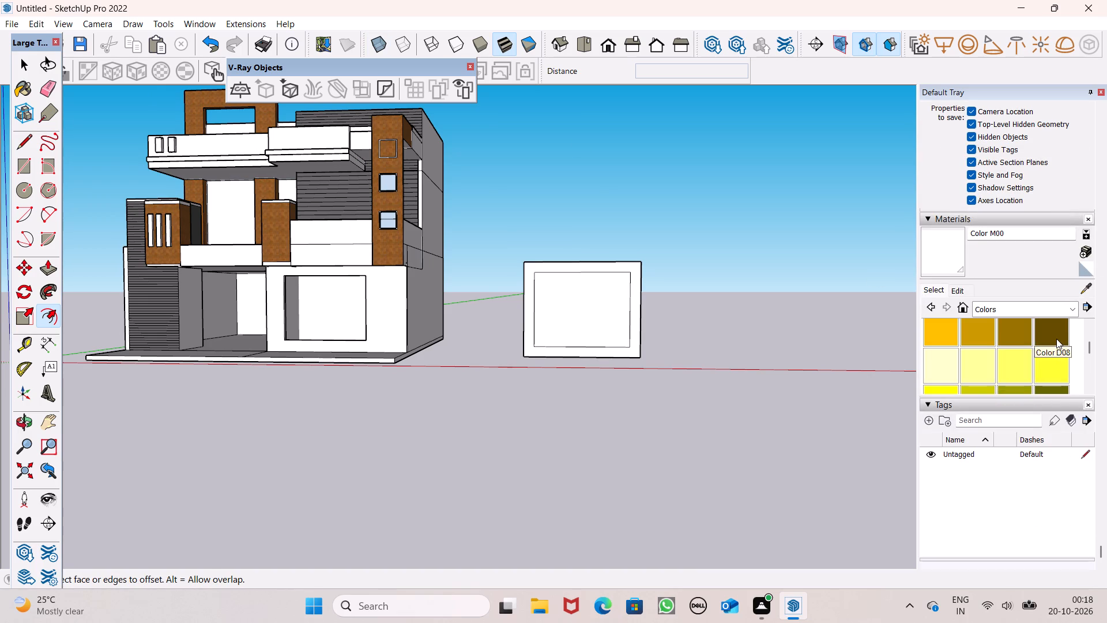
pyautogui.click(1055, 337)
pyautogui.scroll(2, 690, 310)
pyautogui.scroll(3, 628, 299)
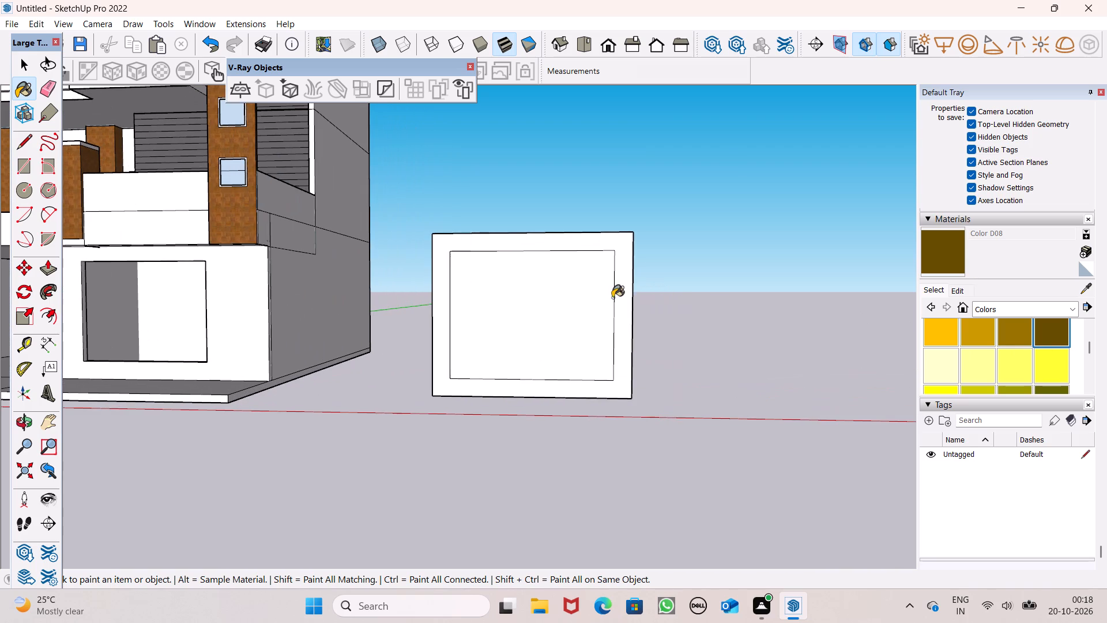
pyautogui.click(617, 298)
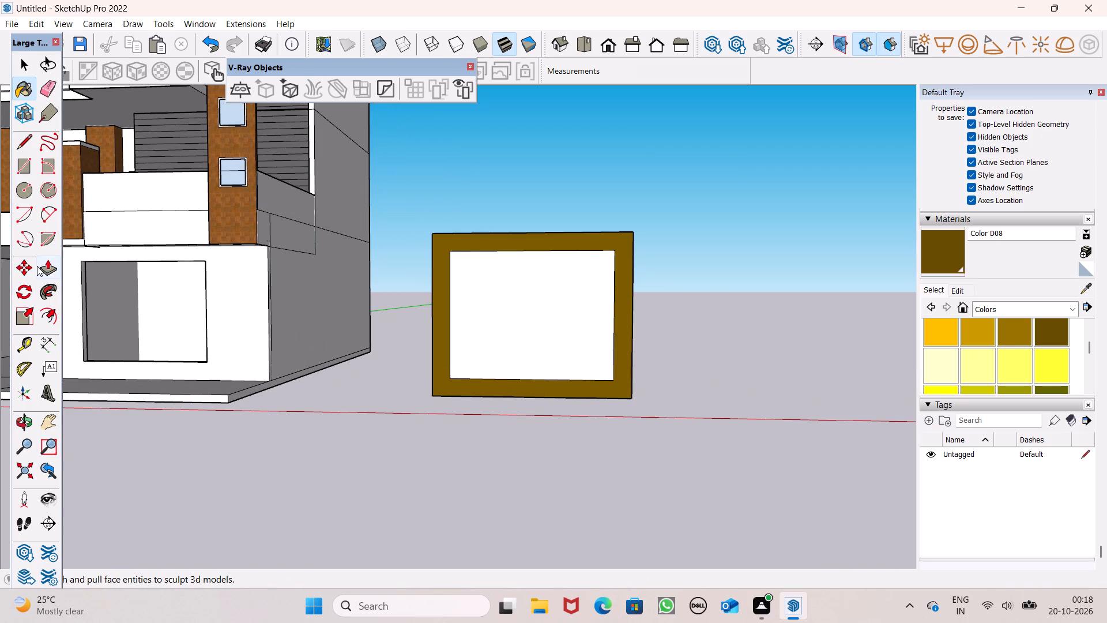
# Pull the front face of the brown border forward about 4 15/16".
pyautogui.click(48, 267)
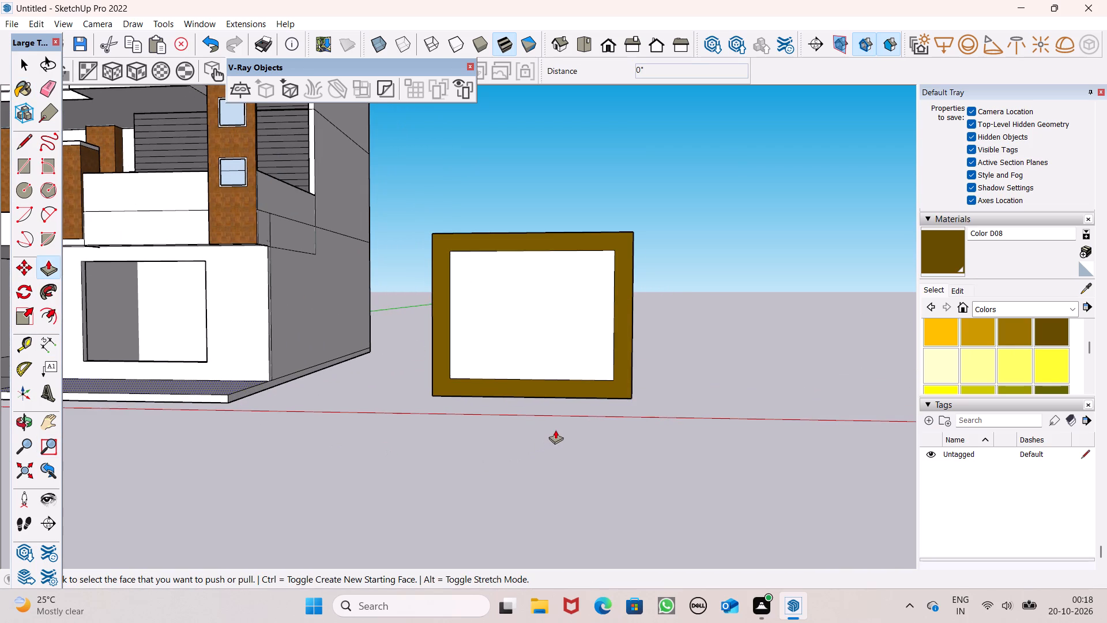
pyautogui.moveTo(624, 388); pyautogui.dragTo(618, 392)
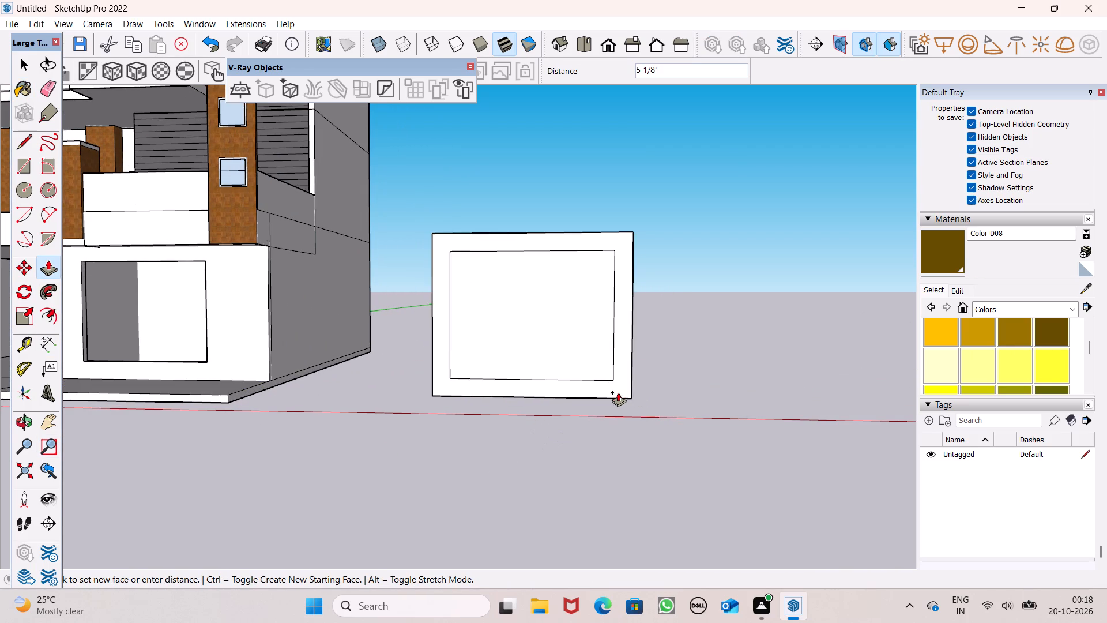
pyautogui.moveTo(618, 392); pyautogui.dragTo(608, 399)
# Pull the rear face of the brown border outward about 9 7/8" on the back of the panel.
pyautogui.moveTo(642, 437); pyautogui.dragTo(636, 497, button='middle')
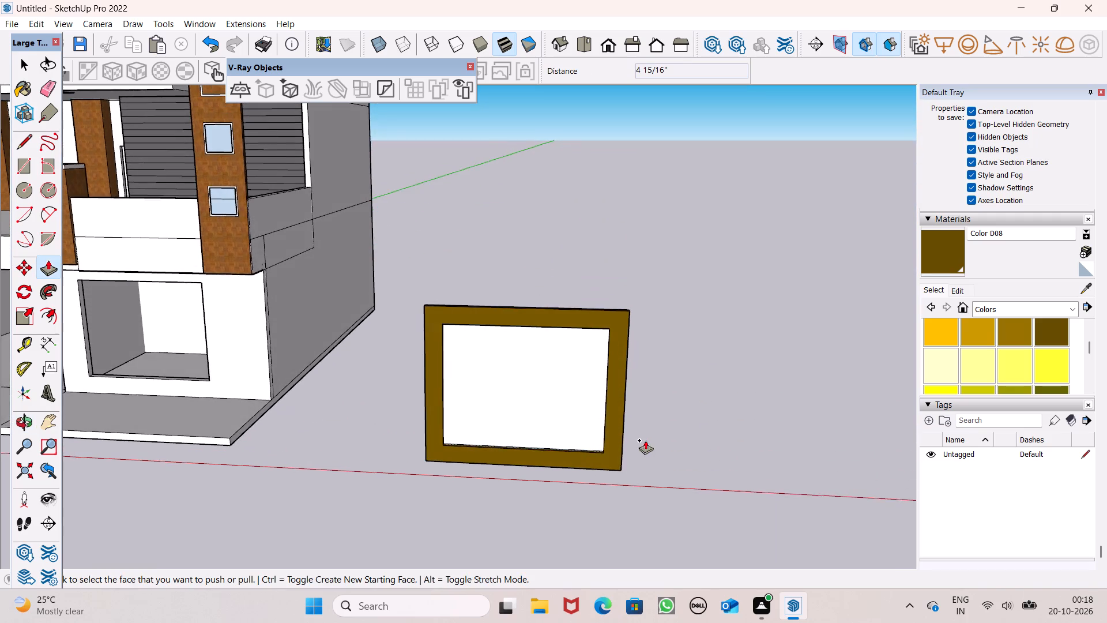
pyautogui.scroll(-4, 646, 439)
pyautogui.moveTo(645, 457); pyautogui.dragTo(164, 445, button='middle')
pyautogui.scroll(6, 232, 411)
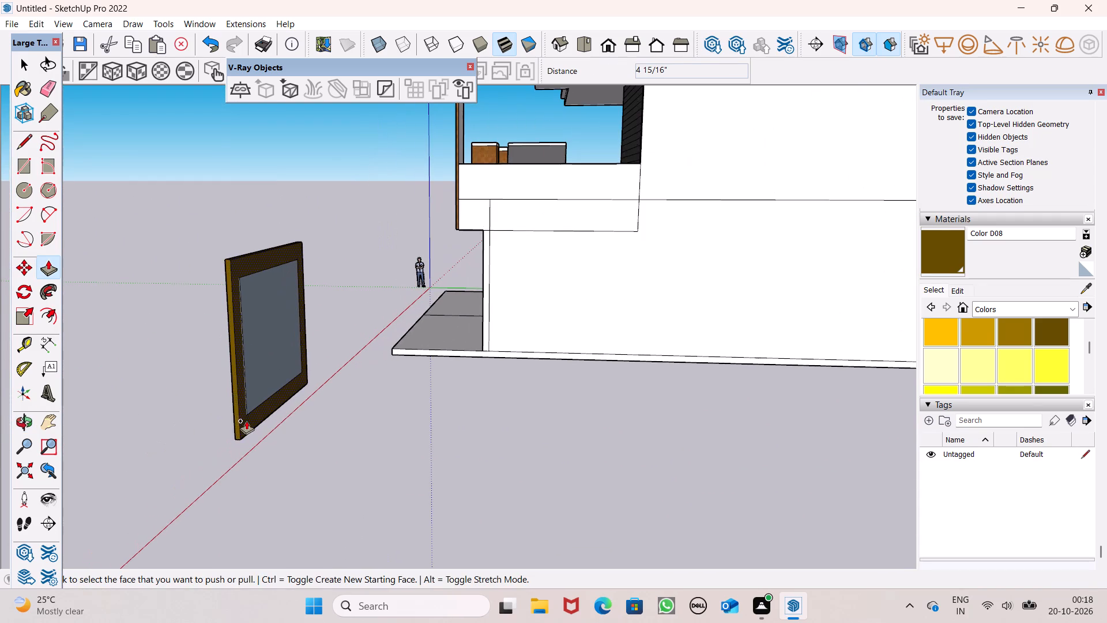
pyautogui.moveTo(247, 426); pyautogui.dragTo(257, 432)
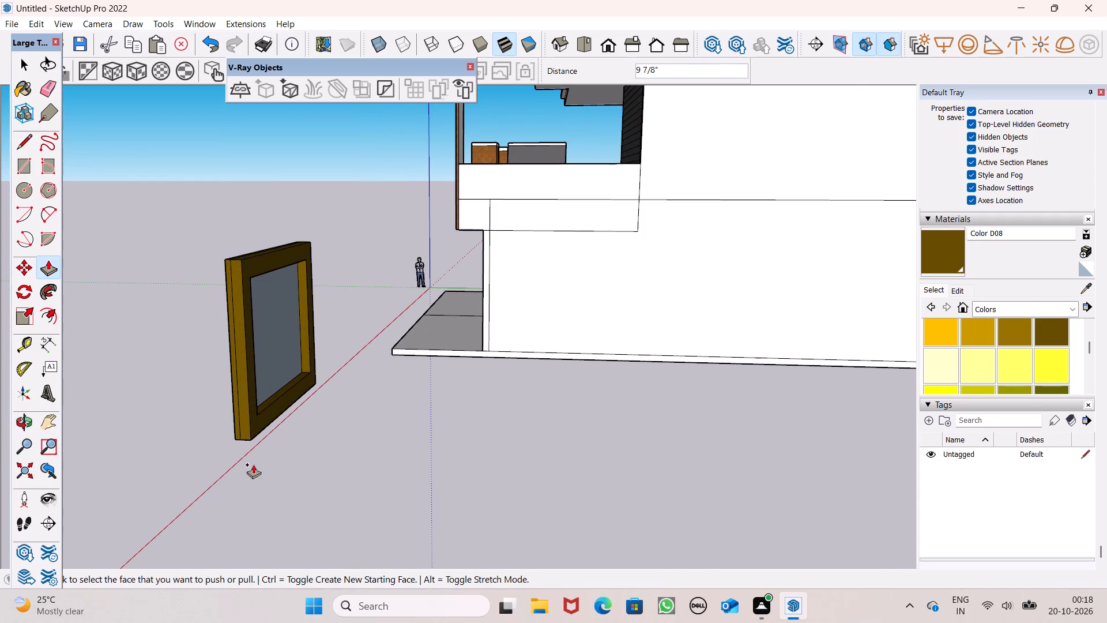
# Paint the pane inside the freestanding brown frame with Translucent Glass Blue from the Glass and Mirrors materials.
pyautogui.moveTo(253, 467); pyautogui.dragTo(498, 510, button='middle')
pyautogui.scroll(-4, 344, 464)
pyautogui.moveTo(439, 521); pyautogui.dragTo(629, 487, button='middle')
pyautogui.scroll(1, 627, 487)
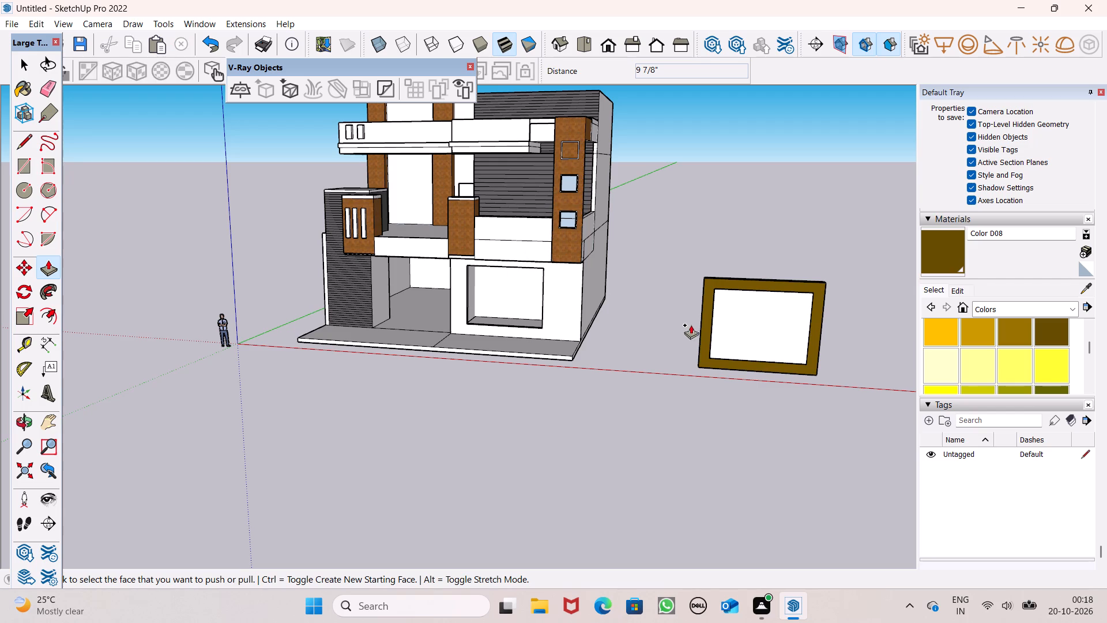
pyautogui.click(1052, 314)
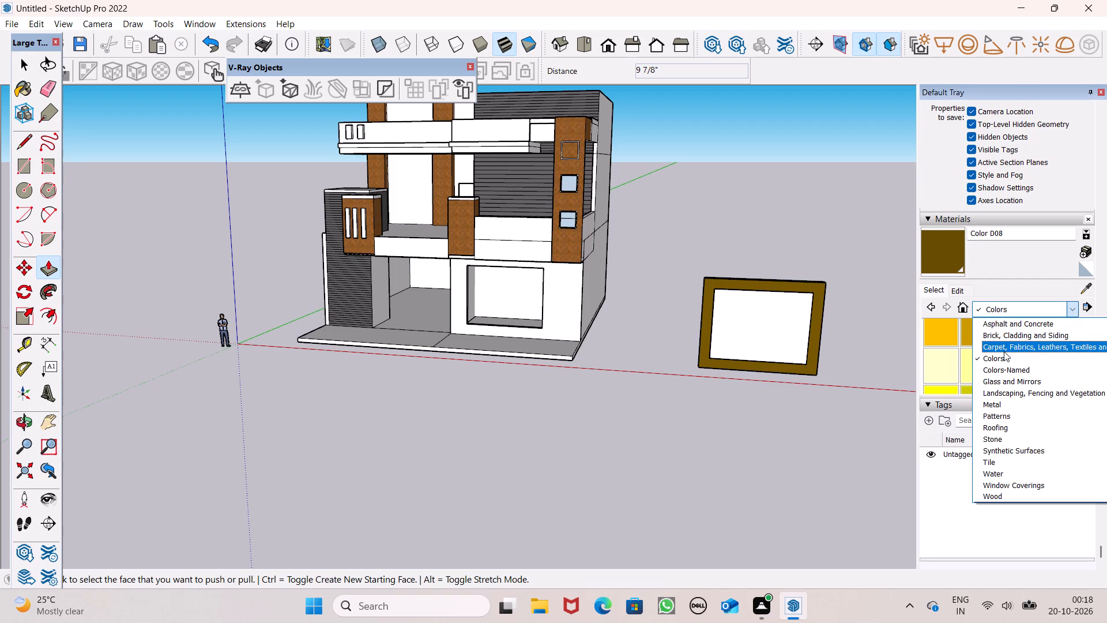
pyautogui.click(1003, 380)
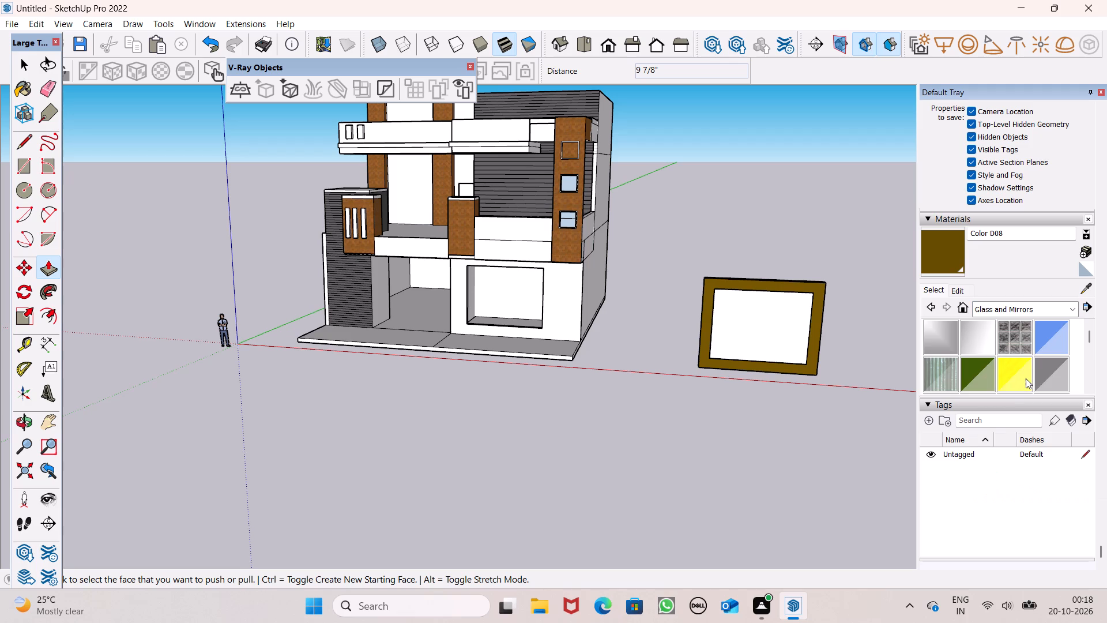
pyautogui.click(1052, 340)
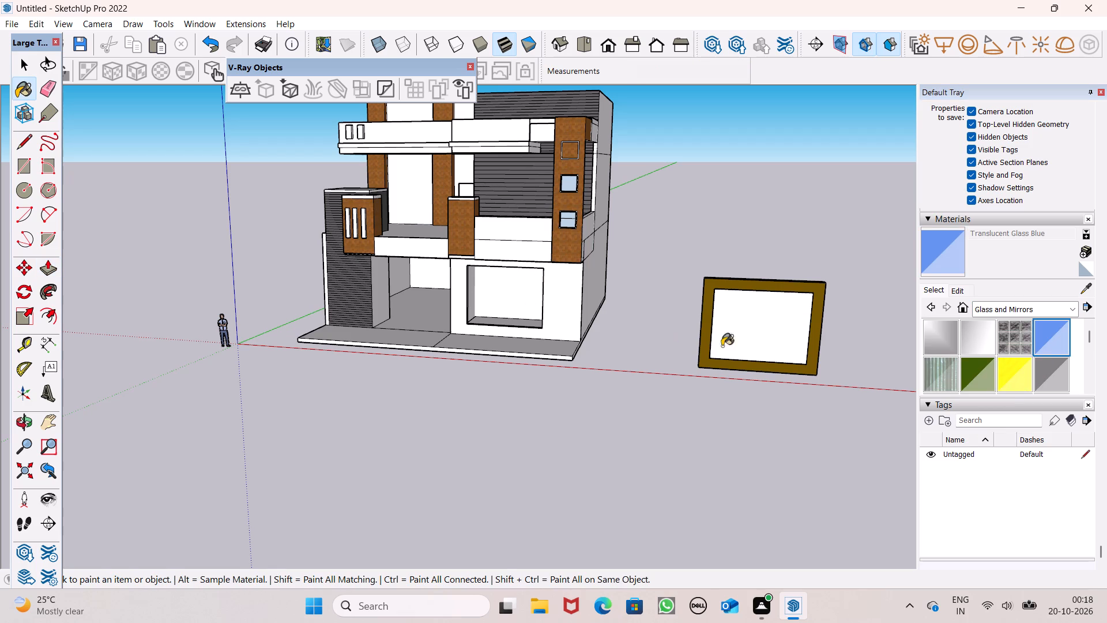
pyautogui.click(763, 332)
# Select the entire freestanding window, frame and glass together, and make it a group.
pyautogui.press('space')
pyautogui.tripleClick(769, 332)
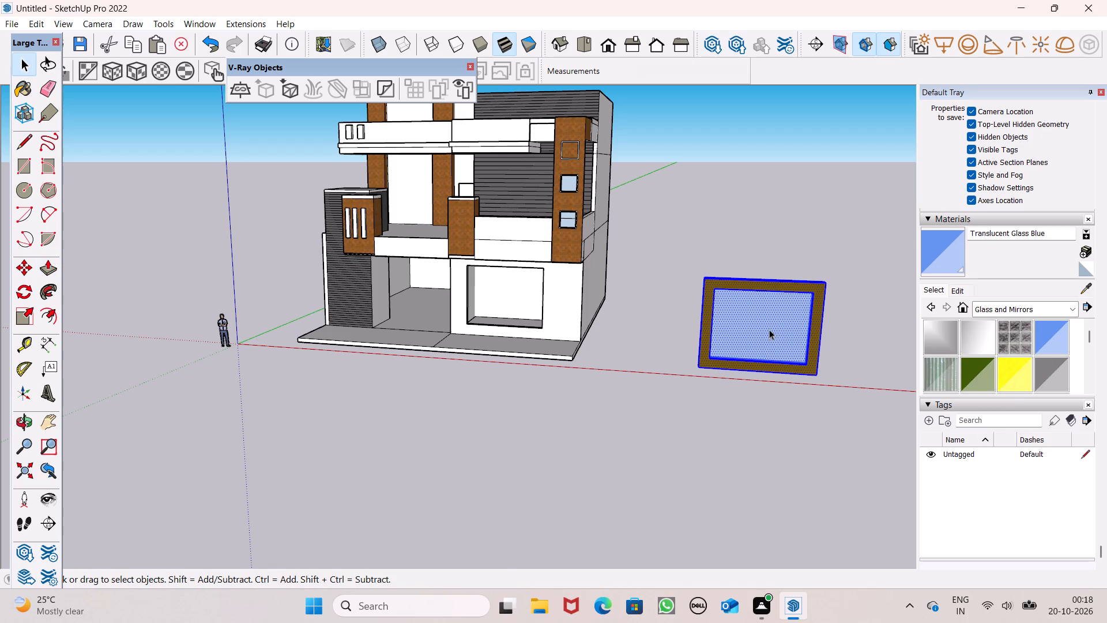
pyautogui.rightClick(769, 329)
pyautogui.click(840, 172)
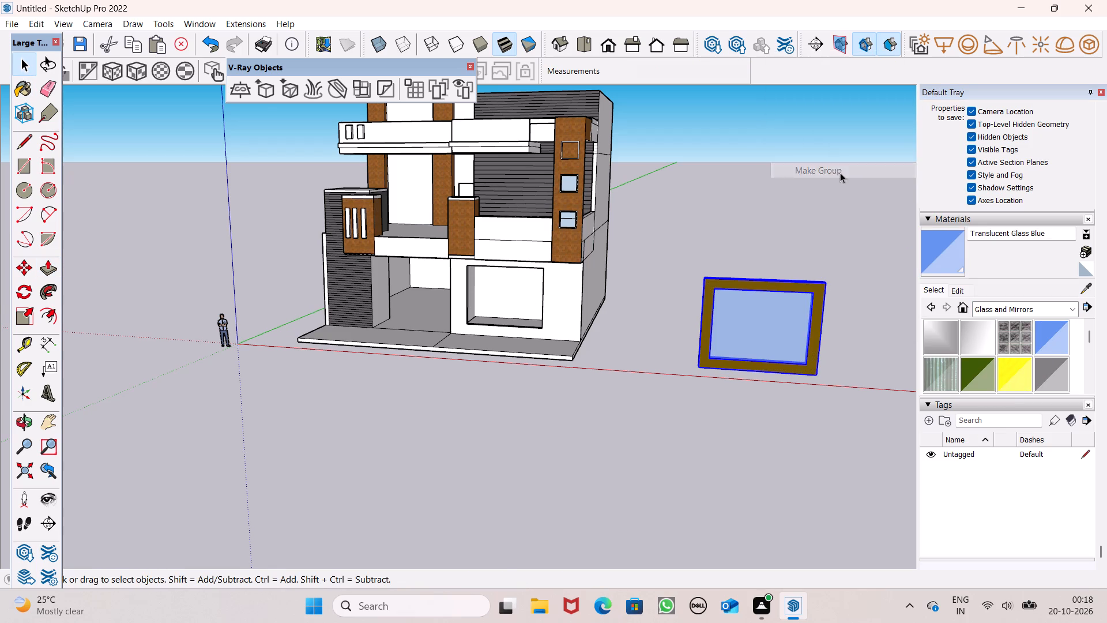
# Move the window group across to the ground-floor wall opening, aligning its lower corner with the opening.
pyautogui.scroll(-2, 836, 175)
pyautogui.press('m')
pyautogui.press('Return')
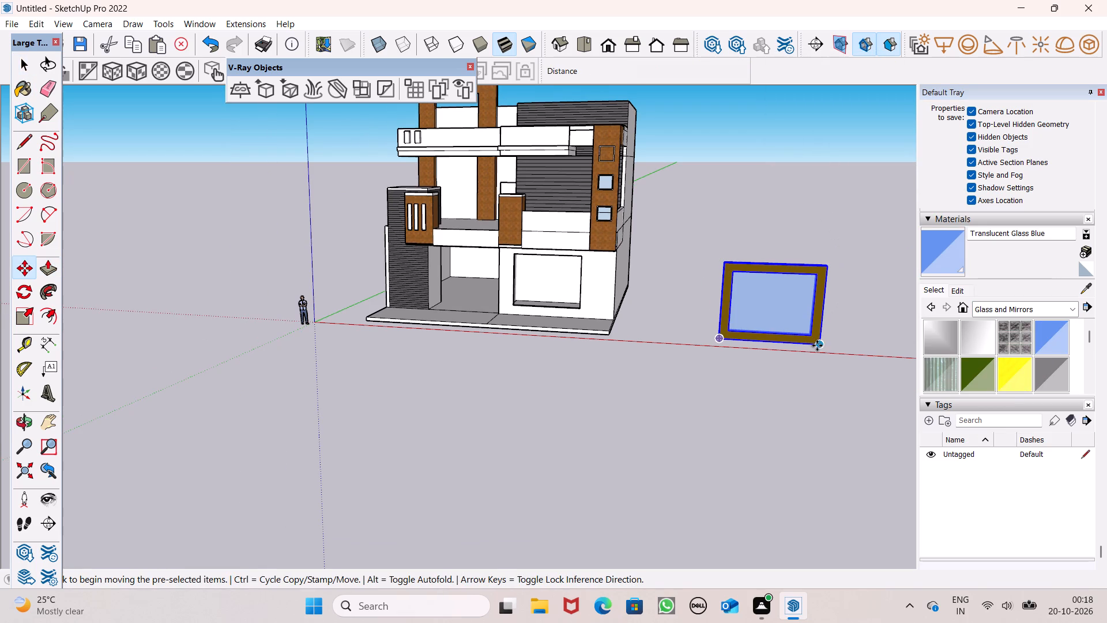
pyautogui.moveTo(820, 343); pyautogui.dragTo(577, 313)
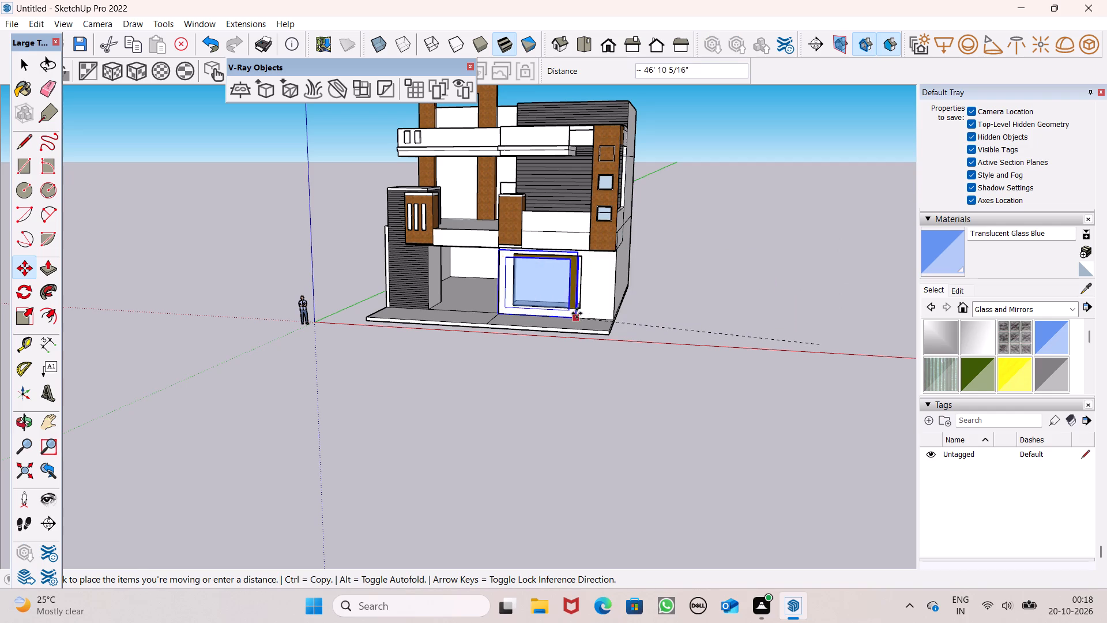
pyautogui.moveTo(577, 313); pyautogui.dragTo(578, 310)
pyautogui.scroll(6, 545, 269)
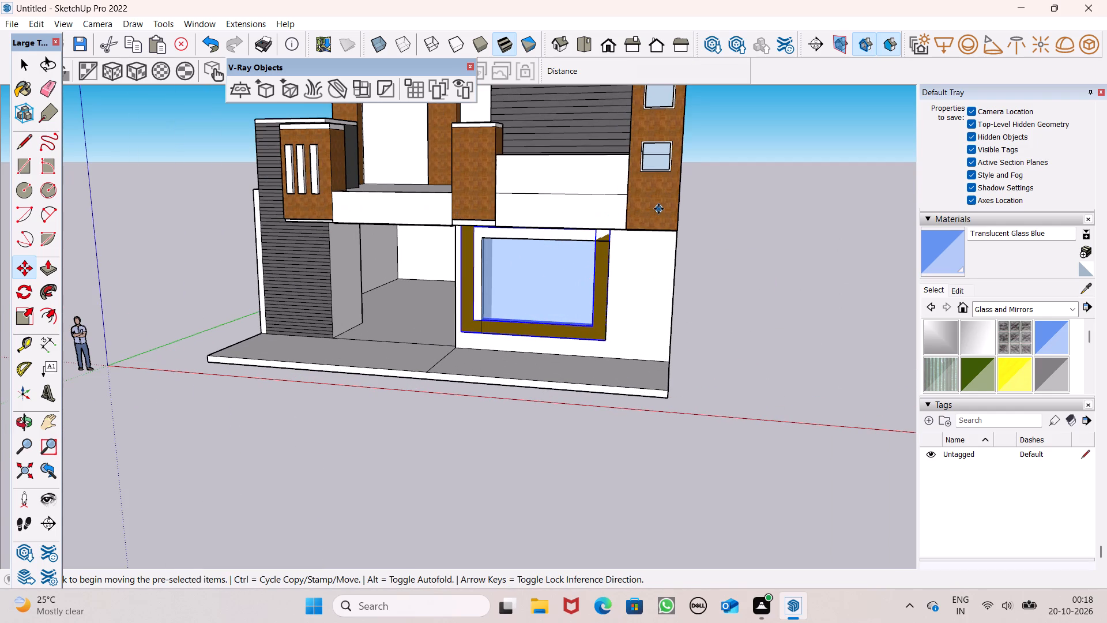
# Move the window group forward about 11' 3" so it stands clear in front of the wall opening.
pyautogui.scroll(-1, 657, 207)
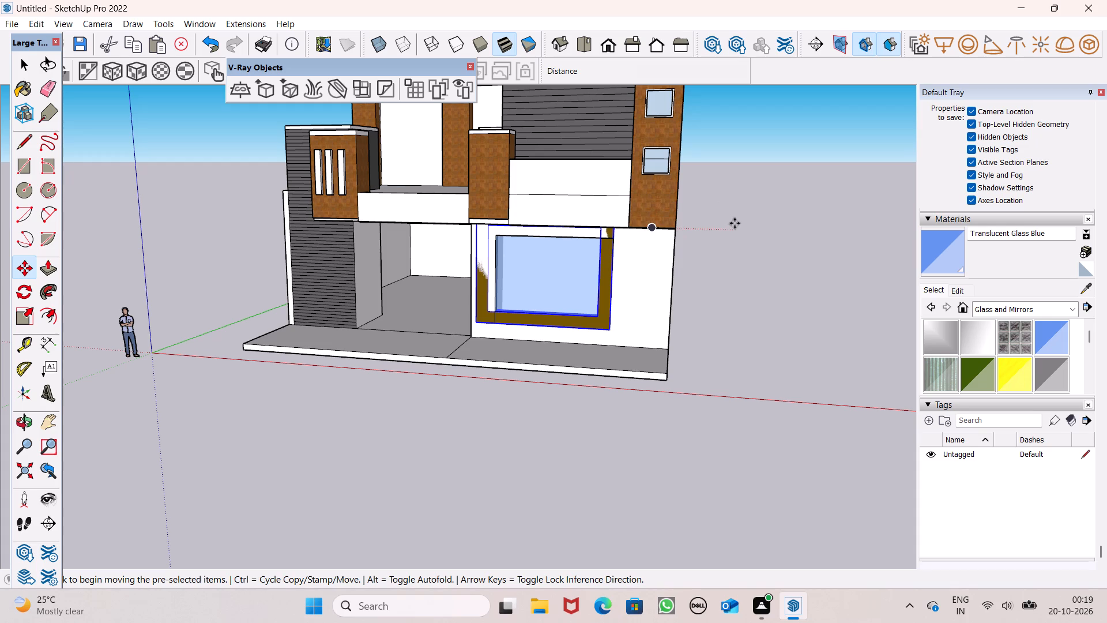
pyautogui.scroll(7, 424, 264)
pyautogui.scroll(-6, 443, 272)
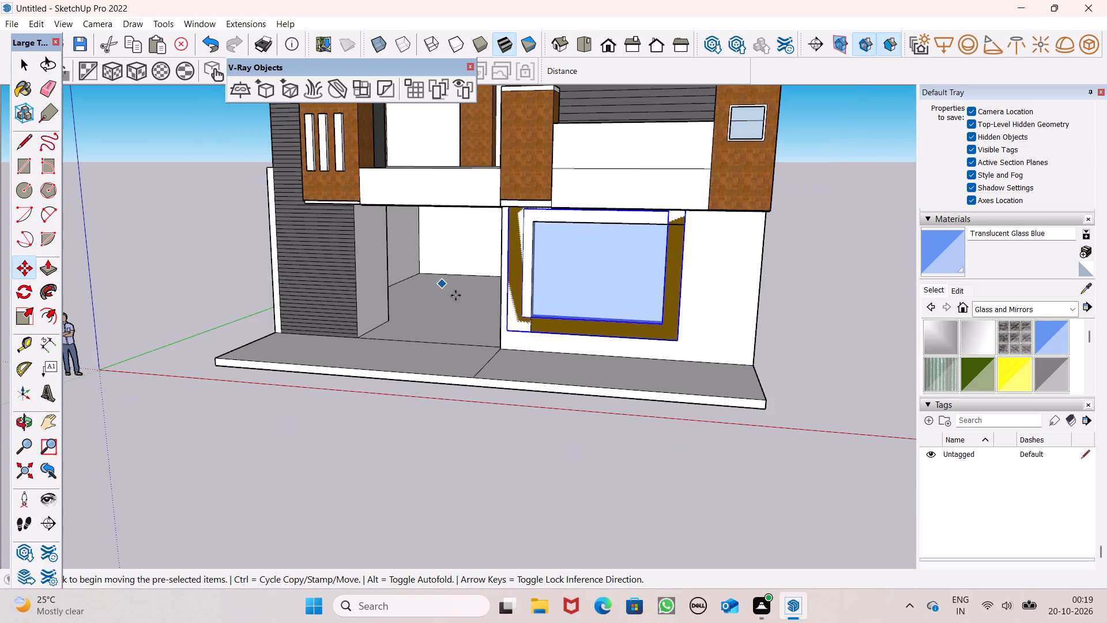
pyautogui.moveTo(679, 346); pyautogui.dragTo(687, 396)
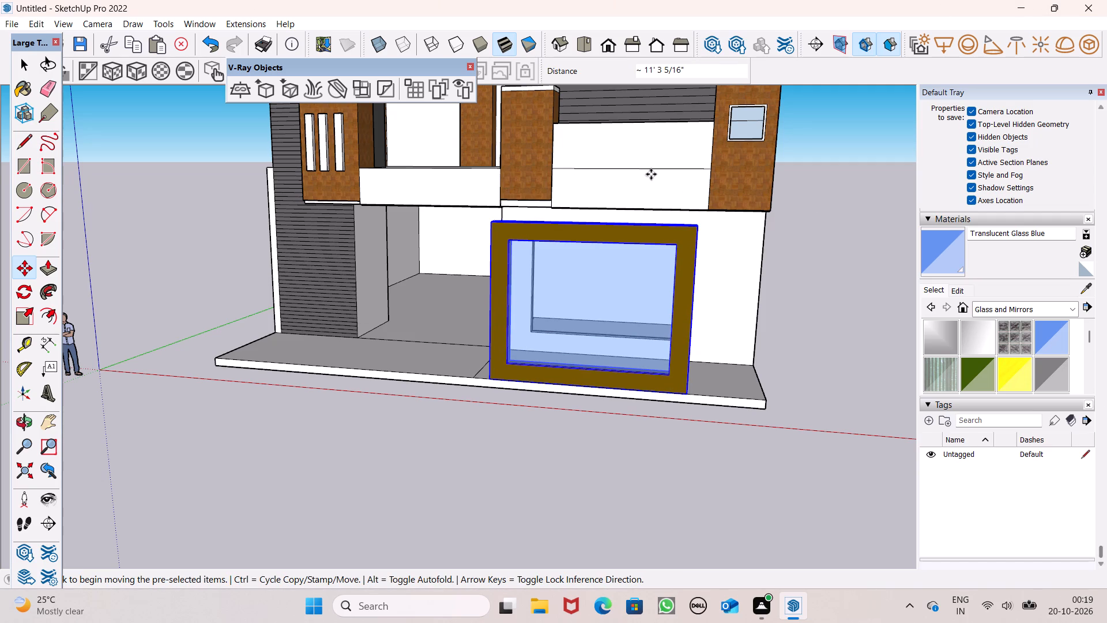
# Scale the window group down from its upper corner to roughly the size of the wall opening.
pyautogui.click(20, 324)
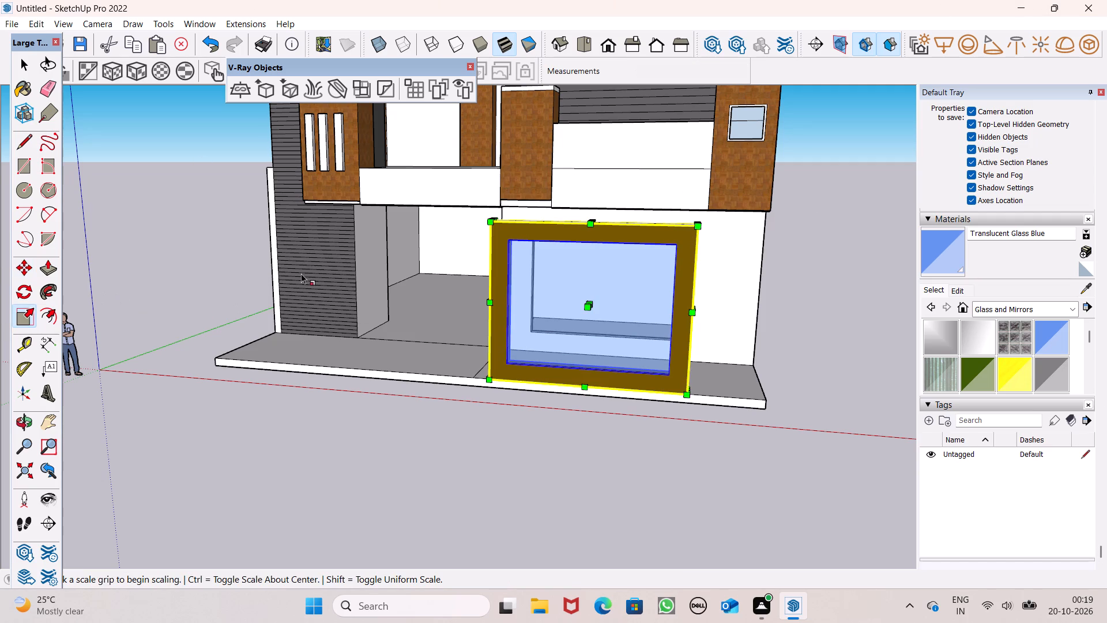
pyautogui.moveTo(489, 215); pyautogui.dragTo(526, 284)
pyautogui.press('space')
# Move the reduced window group back into the wall opening, placing its lower corner on the opening's lower corner.
pyautogui.click(534, 396)
pyautogui.click(668, 386)
pyautogui.scroll(2, 875, 340)
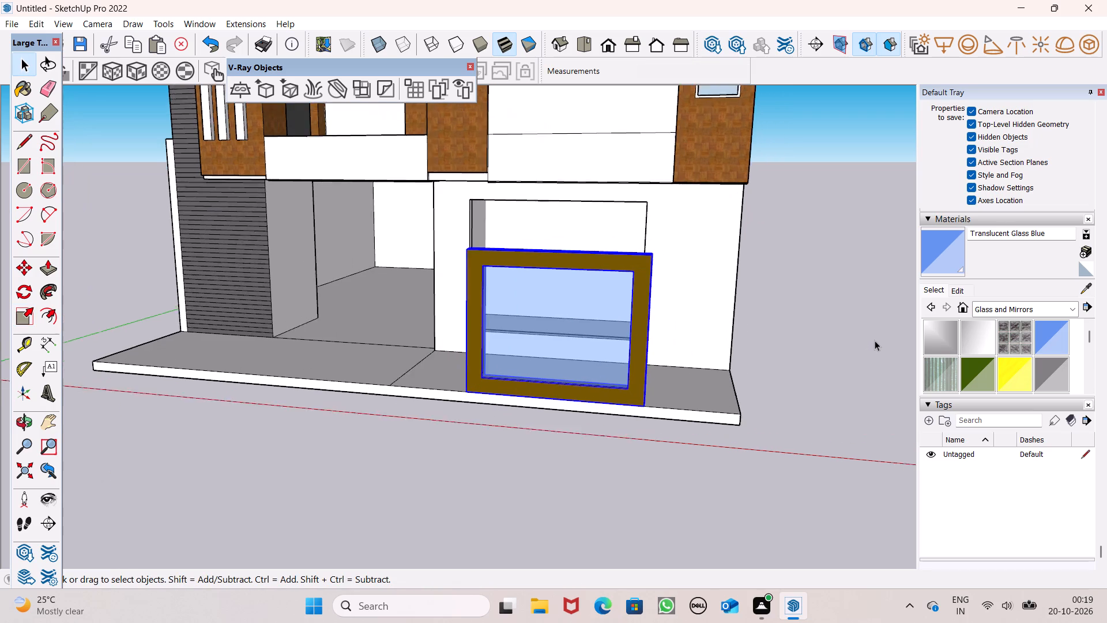
pyautogui.scroll(1, 875, 340)
pyautogui.press('m')
pyautogui.press('Return')
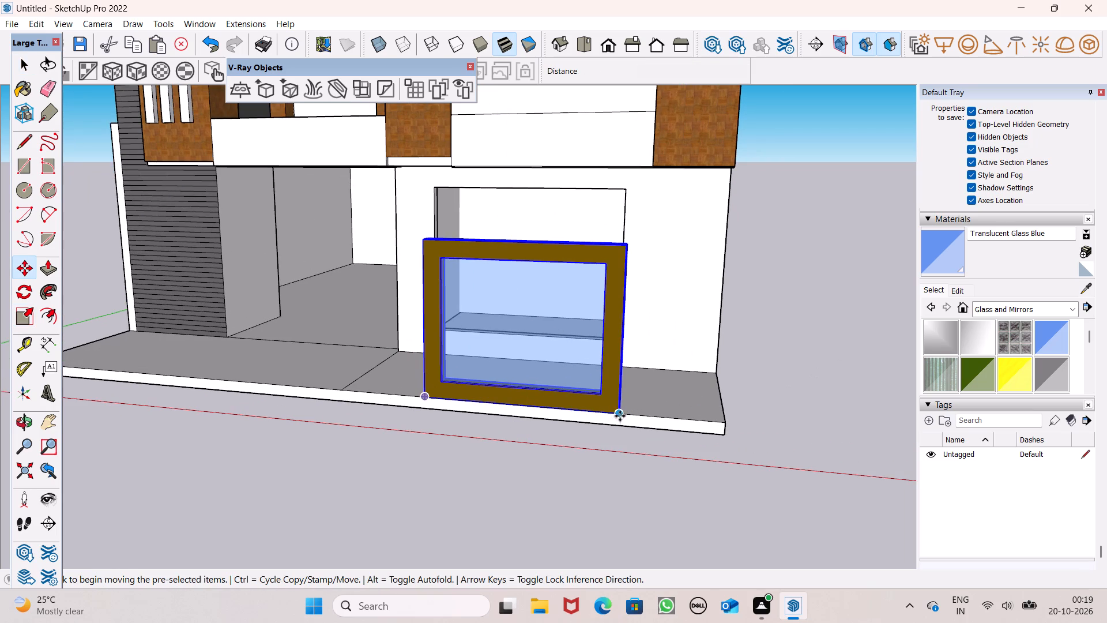
pyautogui.moveTo(620, 415); pyautogui.dragTo(619, 340)
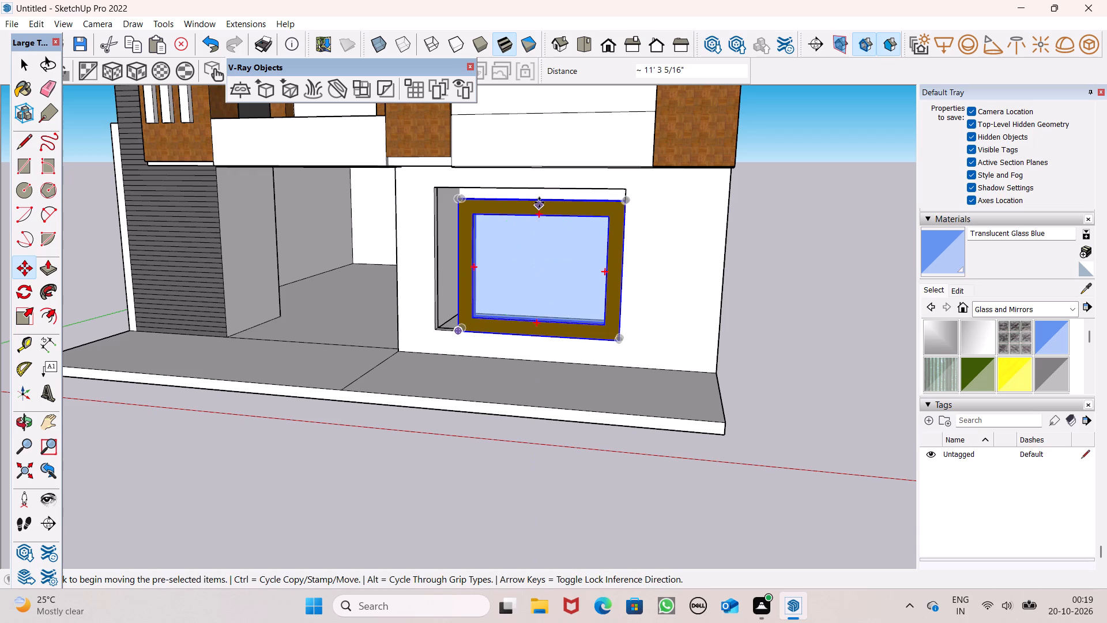
# Stretch the window group's width until its side edge meets the far side of the wall opening.
pyautogui.moveTo(473, 229); pyautogui.dragTo(785, 197, button='middle')
pyautogui.scroll(7, 687, 202)
pyautogui.moveTo(639, 226); pyautogui.dragTo(651, 253, button='middle')
pyautogui.scroll(3, 440, 345)
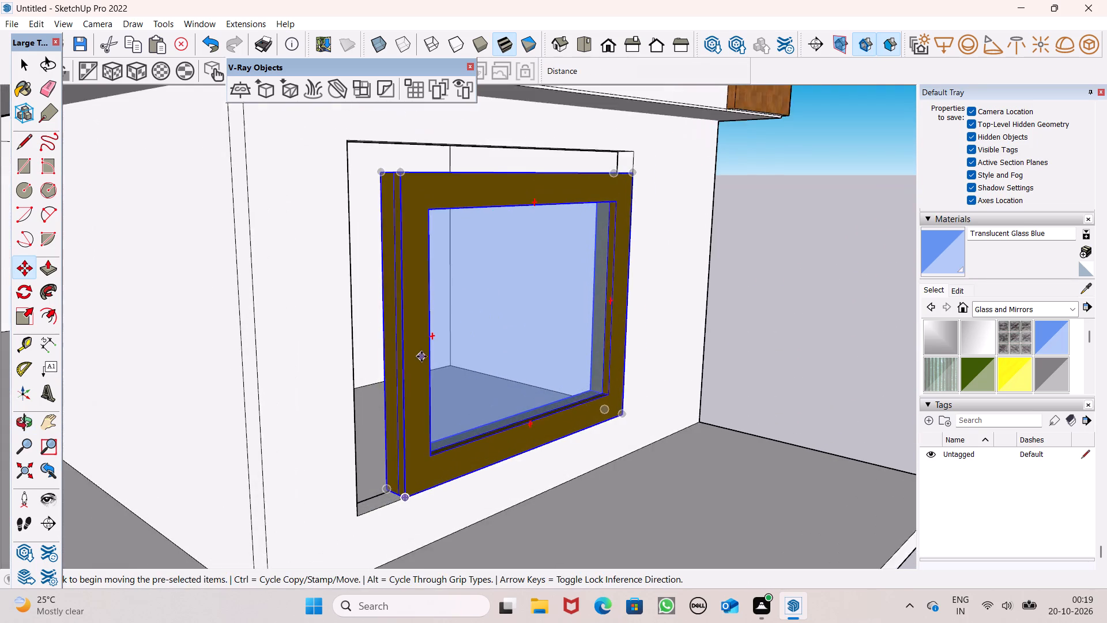
pyautogui.scroll(1, 421, 356)
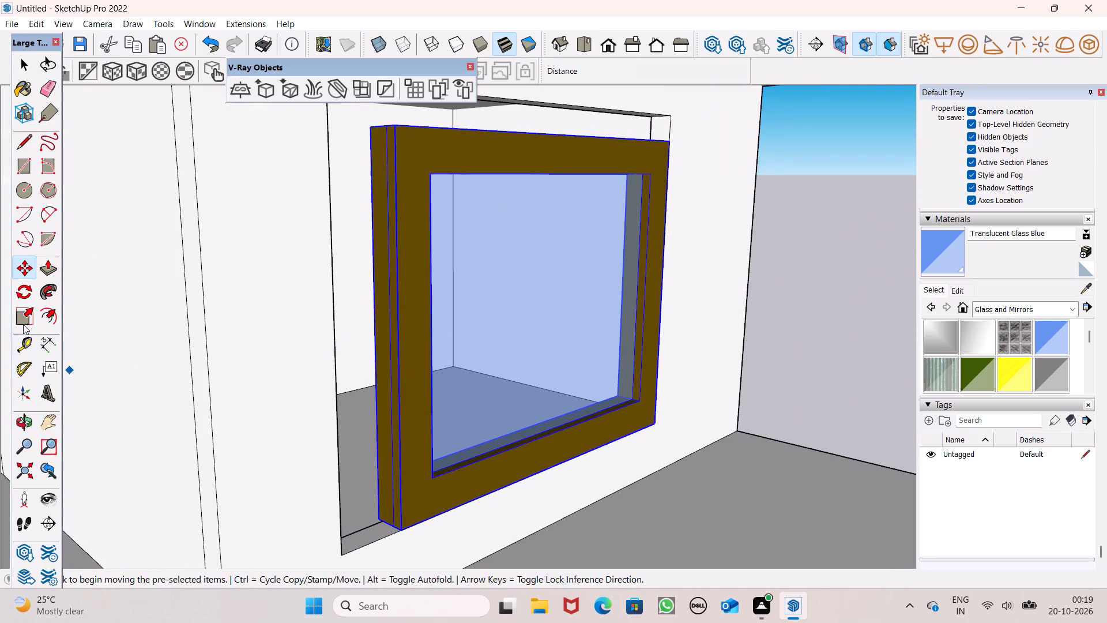
pyautogui.click(23, 322)
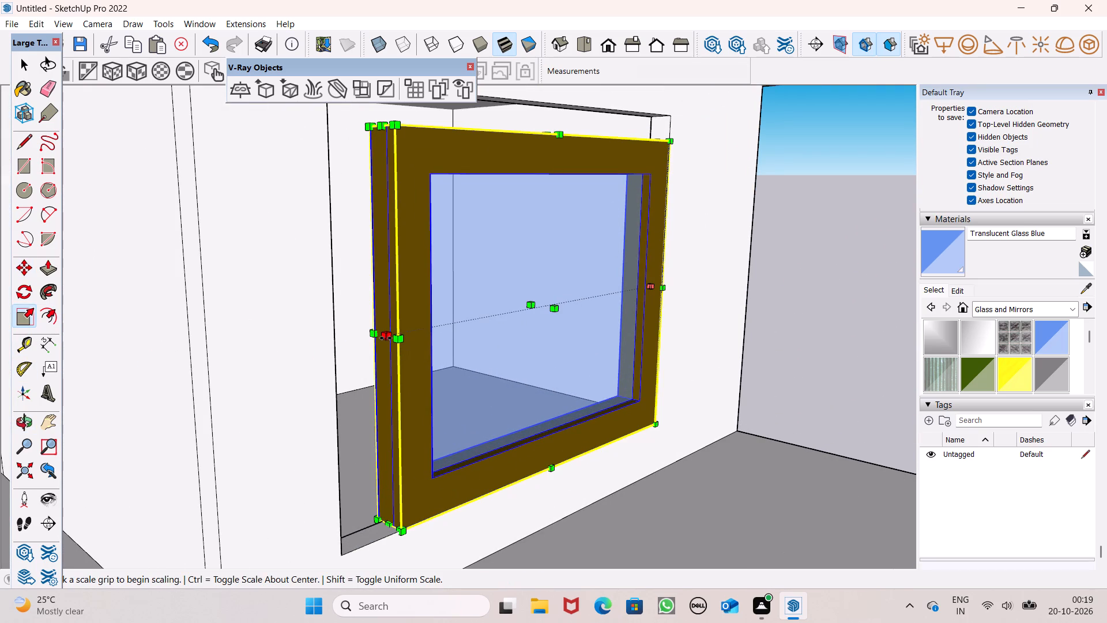
pyautogui.moveTo(386, 338); pyautogui.dragTo(334, 363)
# Scale the window group's height so its top edge meets the top of the wall opening.
pyautogui.scroll(-4, 370, 354)
pyautogui.moveTo(411, 328); pyautogui.dragTo(408, 366, button='middle')
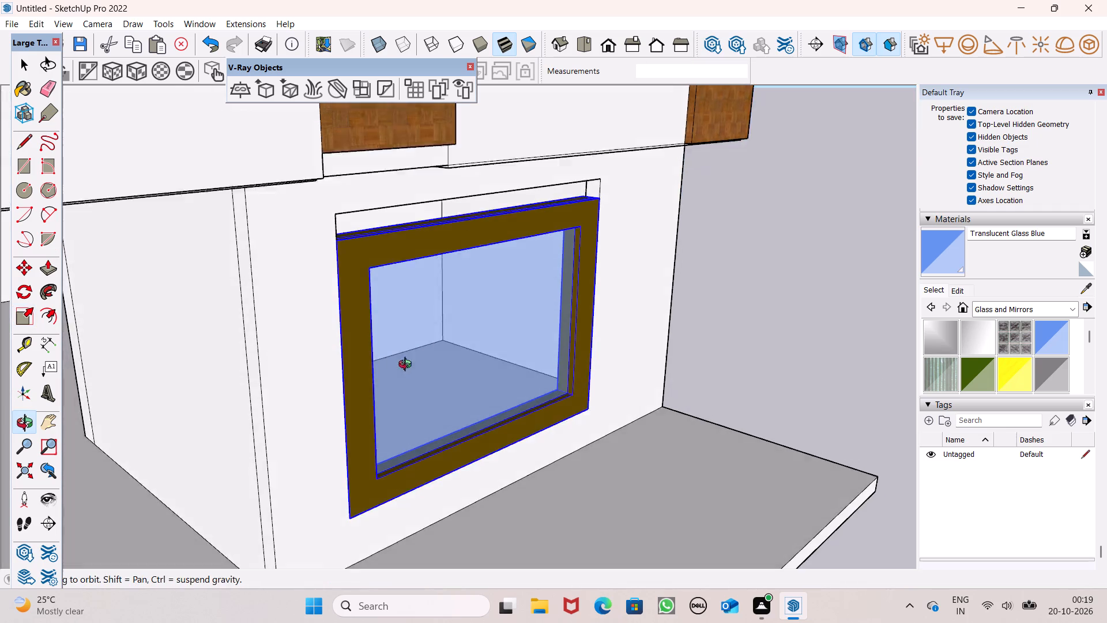
pyautogui.moveTo(408, 366); pyautogui.dragTo(402, 378, button='middle')
pyautogui.scroll(4, 490, 223)
pyautogui.moveTo(465, 226); pyautogui.dragTo(462, 196)
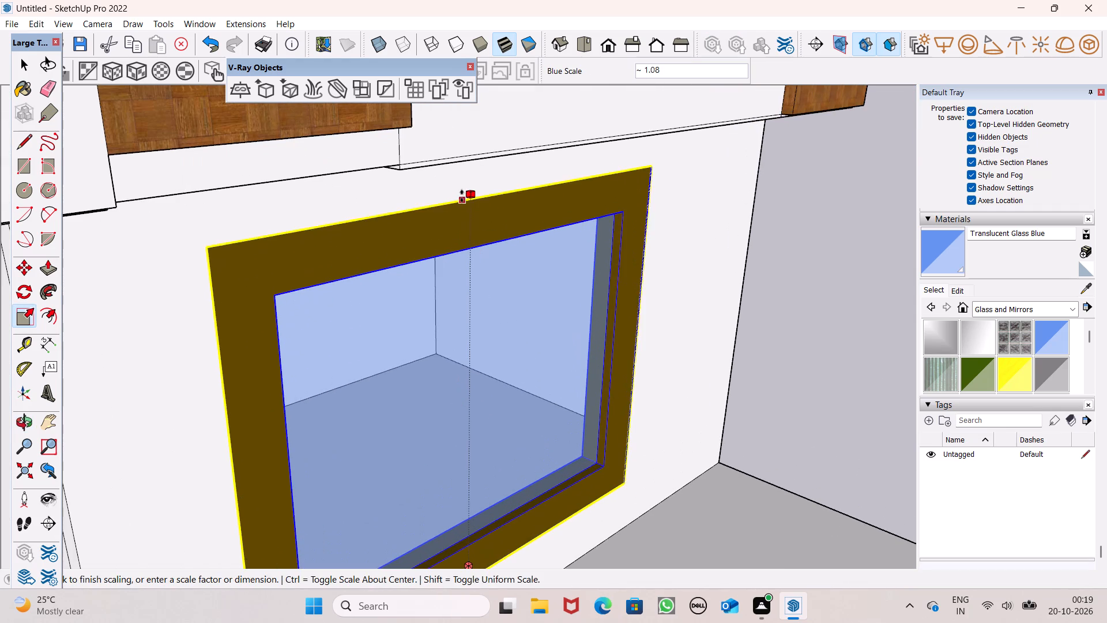
pyautogui.moveTo(462, 196); pyautogui.dragTo(462, 190)
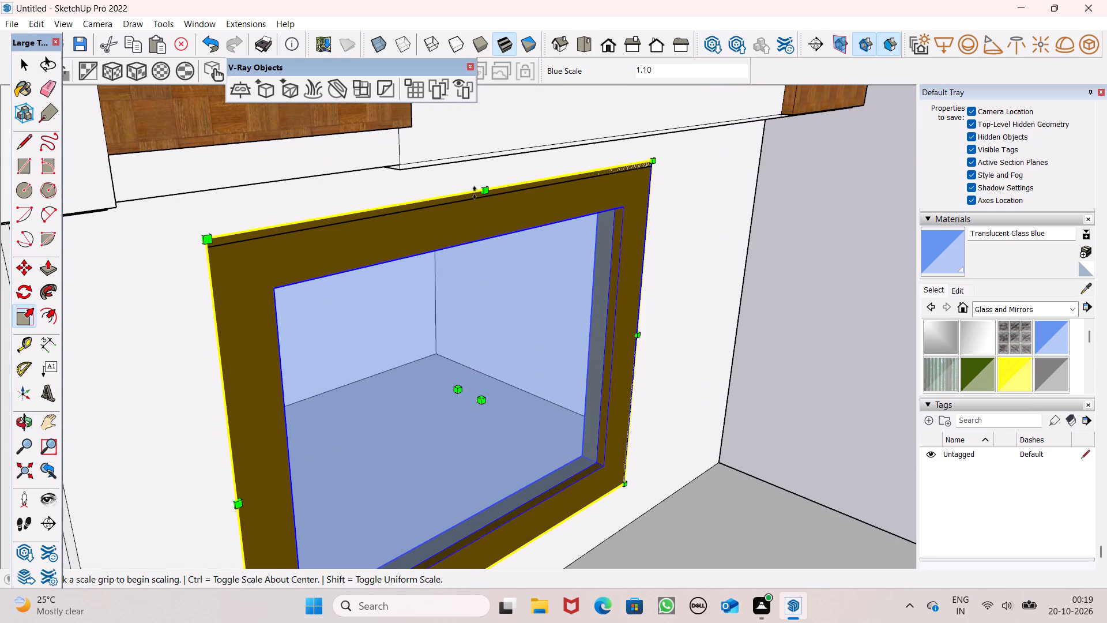
pyautogui.moveTo(471, 190); pyautogui.dragTo(470, 207)
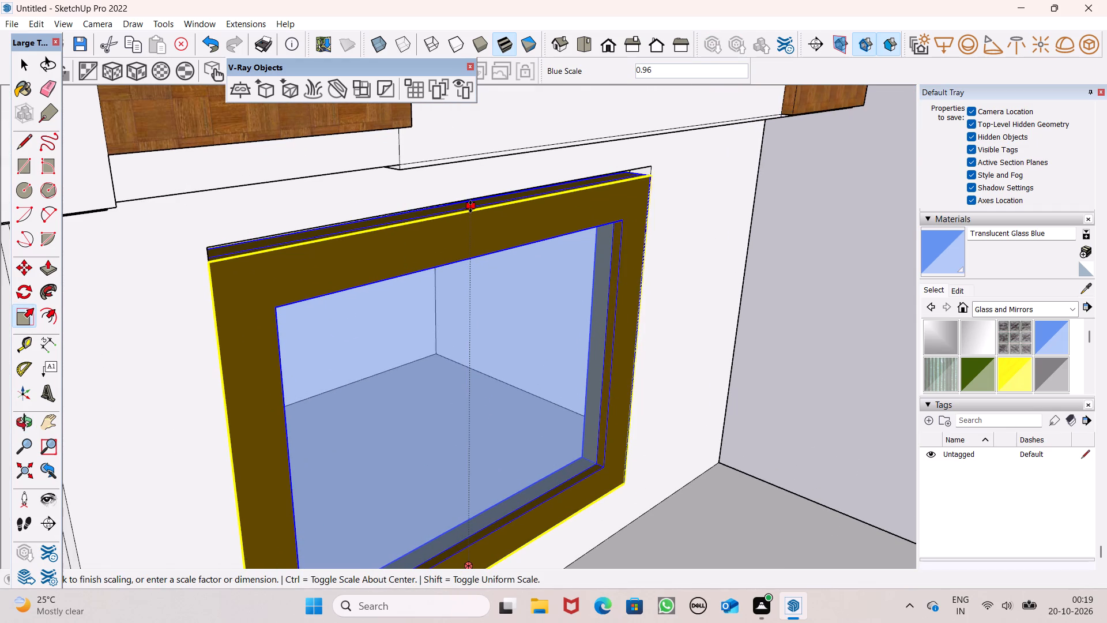
pyautogui.moveTo(470, 207); pyautogui.dragTo(469, 204)
pyautogui.press('space')
pyautogui.scroll(-13, 445, 204)
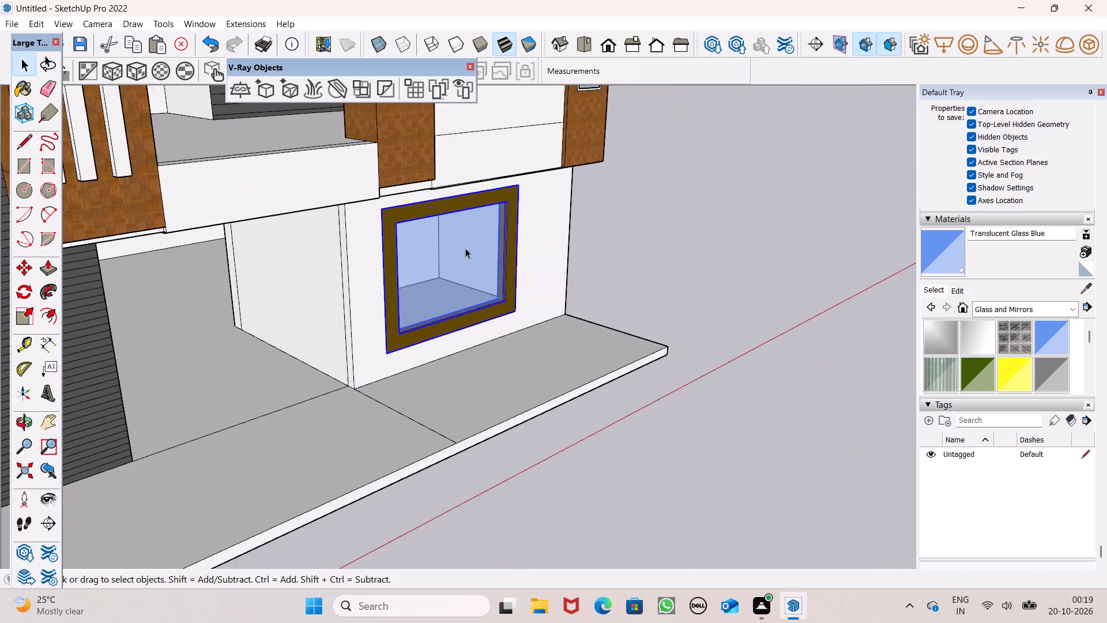
# Deselect the window and examine the house's front elevation with the window in place.
pyautogui.moveTo(447, 257); pyautogui.dragTo(328, 224, button='middle')
pyautogui.doubleClick(724, 320)
pyautogui.scroll(-4, 686, 291)
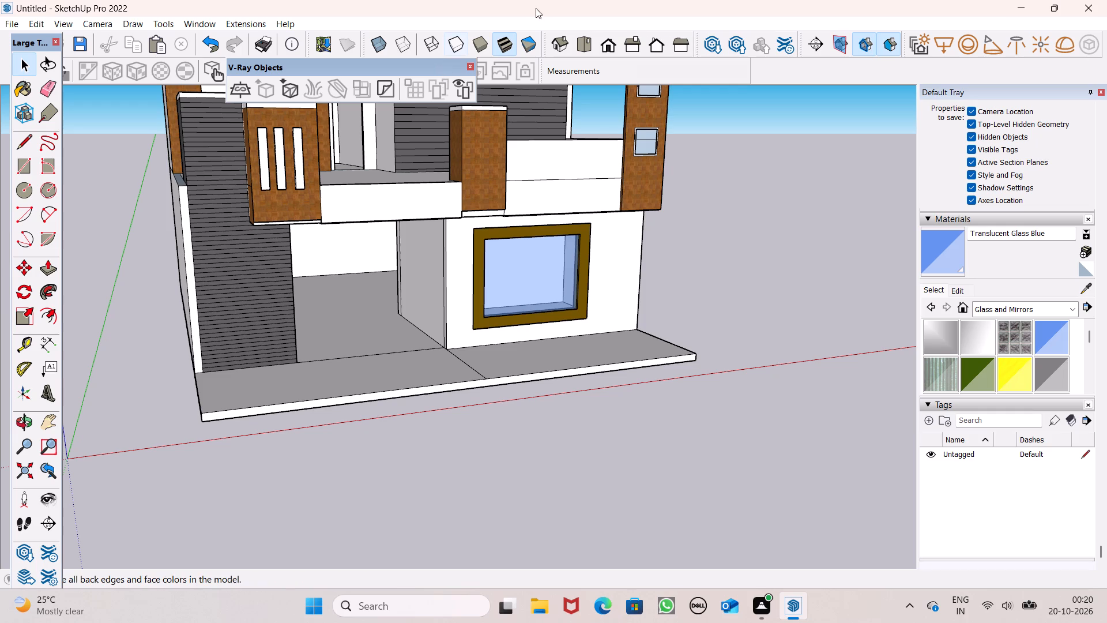
pyautogui.scroll(-4, 540, 234)
pyautogui.moveTo(563, 245); pyautogui.dragTo(472, 181, button='middle')
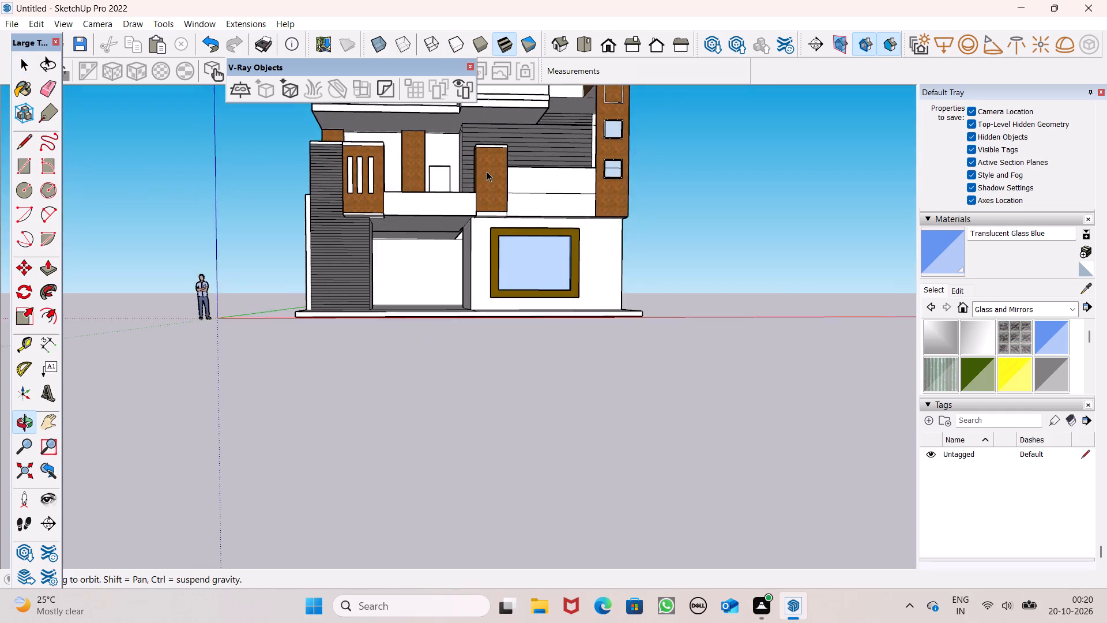
pyautogui.scroll(-3, 487, 171)
pyautogui.moveTo(509, 181); pyautogui.dragTo(462, 70, button='middle')
pyautogui.scroll(-2, 479, 100)
pyautogui.moveTo(513, 140); pyautogui.dragTo(529, 290, button='middle')
pyautogui.scroll(1, 513, 169)
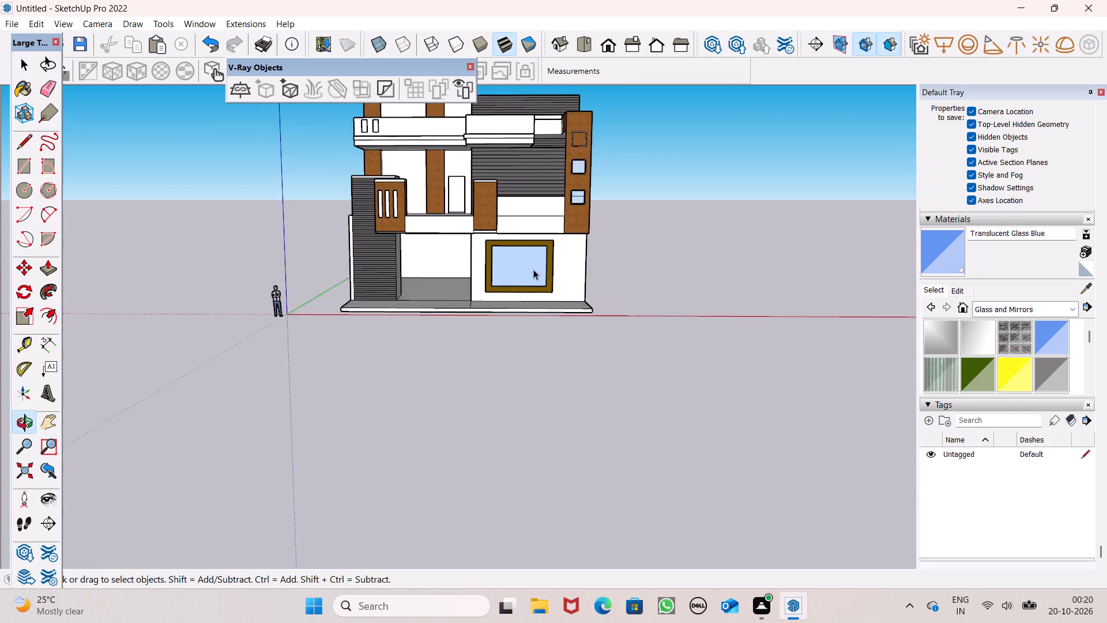
pyautogui.scroll(-3, 533, 252)
pyautogui.moveTo(536, 251); pyautogui.dragTo(545, 277, button='middle')
pyautogui.scroll(1, 541, 278)
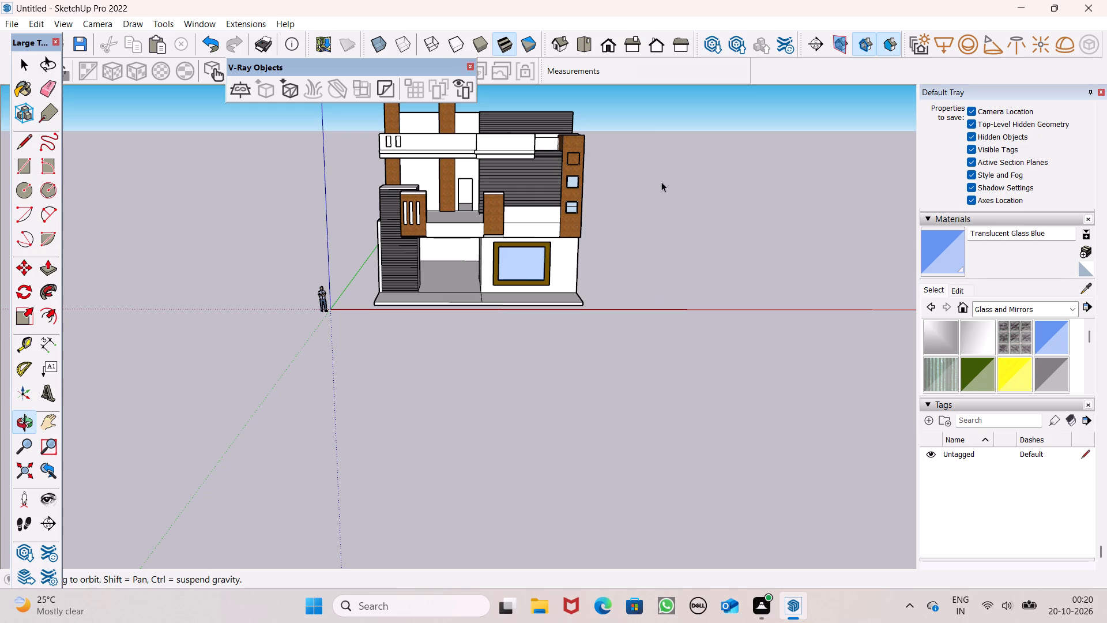
# Paint the outer side, front and stepped faces of the upper balcony parapet grey with Color M03.
pyautogui.click(988, 311)
pyautogui.click(993, 361)
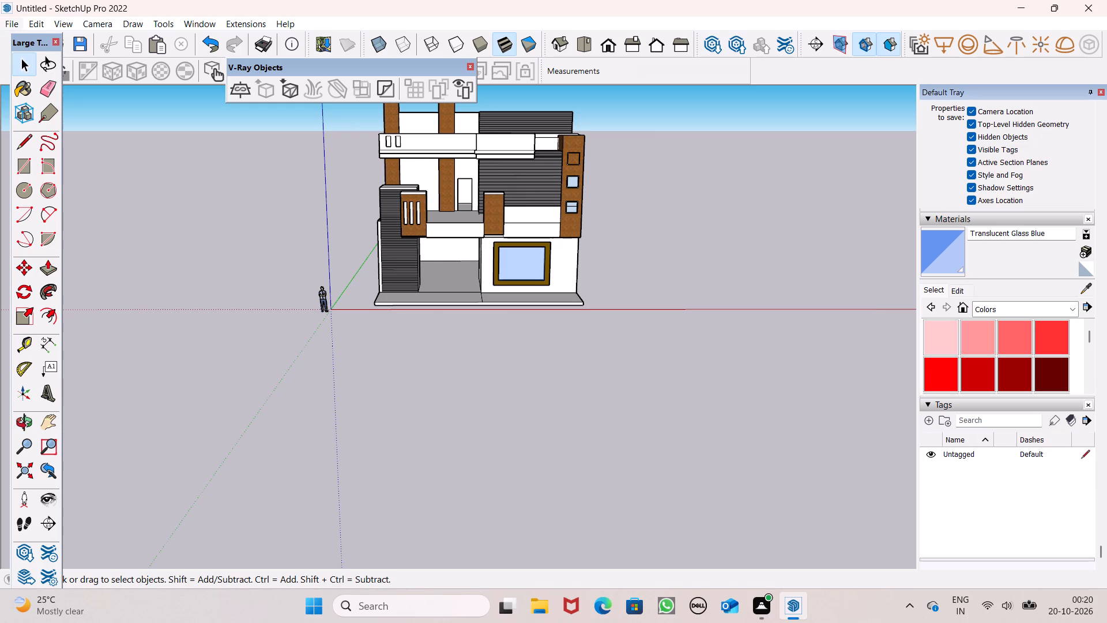
pyautogui.scroll(-3, 980, 361)
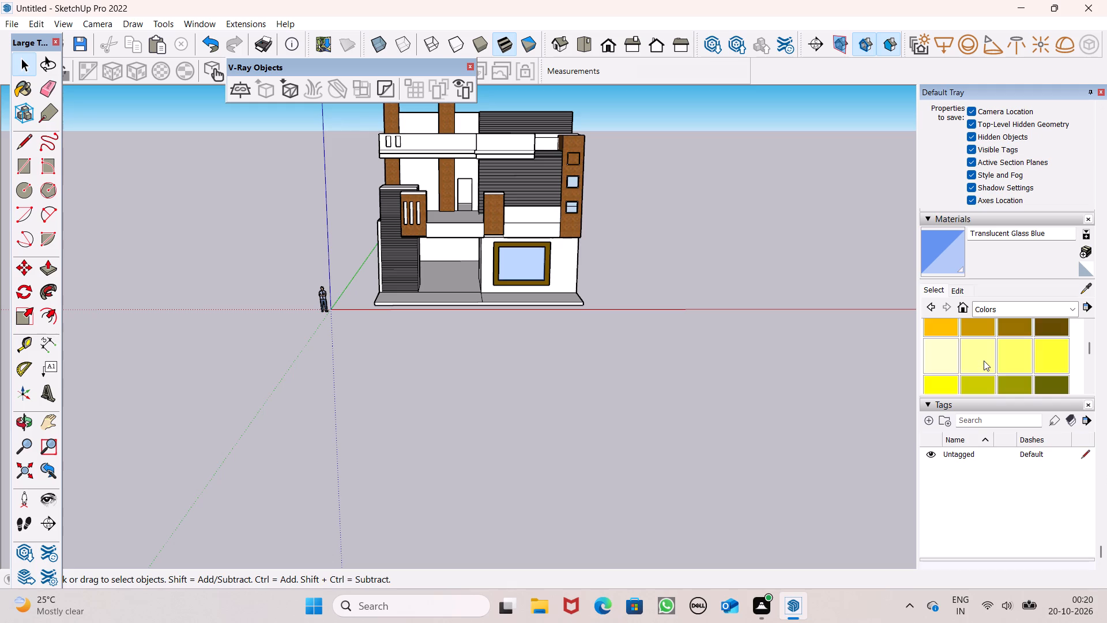
pyautogui.scroll(-7, 984, 361)
pyautogui.scroll(-1, 1052, 360)
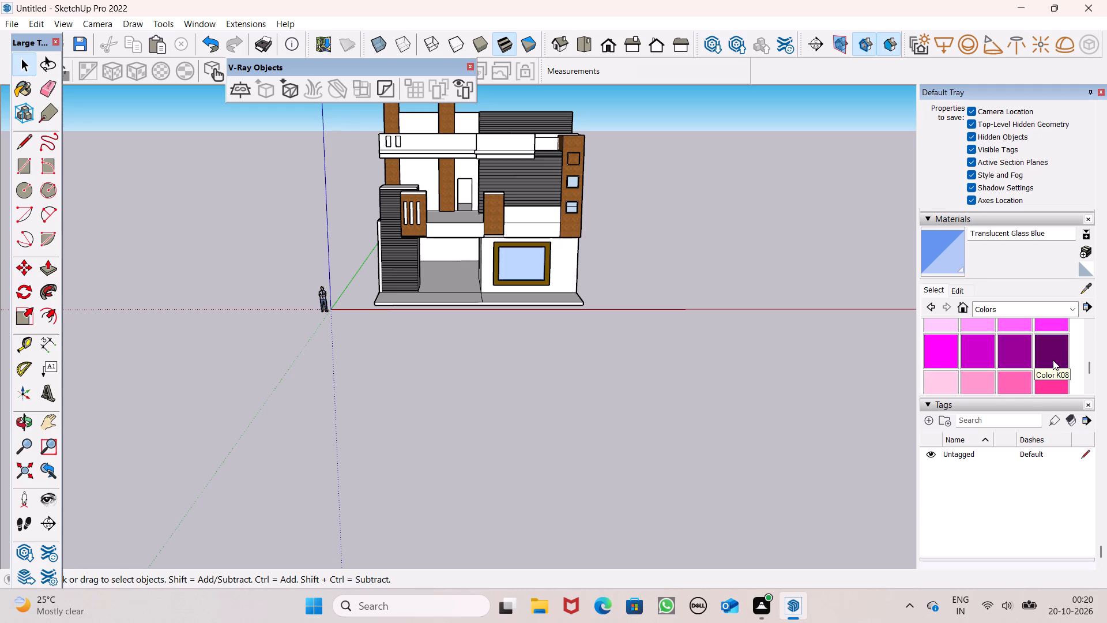
pyautogui.scroll(-2, 1053, 361)
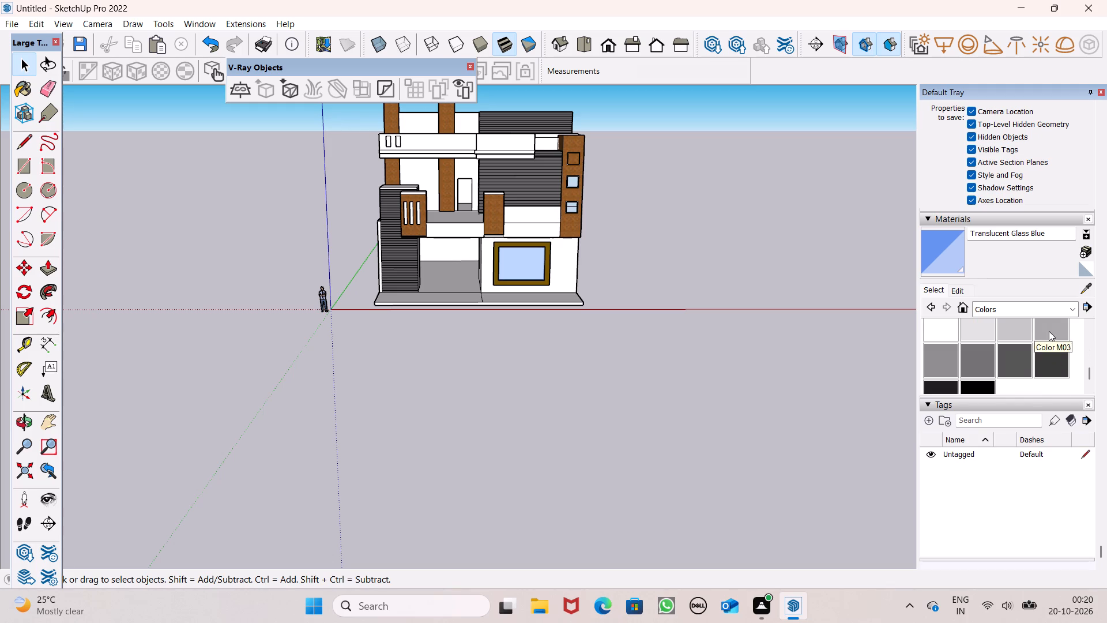
pyautogui.click(1049, 331)
pyautogui.moveTo(67, 60); pyautogui.dragTo(241, 172, button='middle')
pyautogui.moveTo(308, 175); pyautogui.dragTo(525, 274, button='middle')
pyautogui.scroll(6, 345, 123)
pyautogui.click(371, 175)
pyautogui.scroll(2, 441, 175)
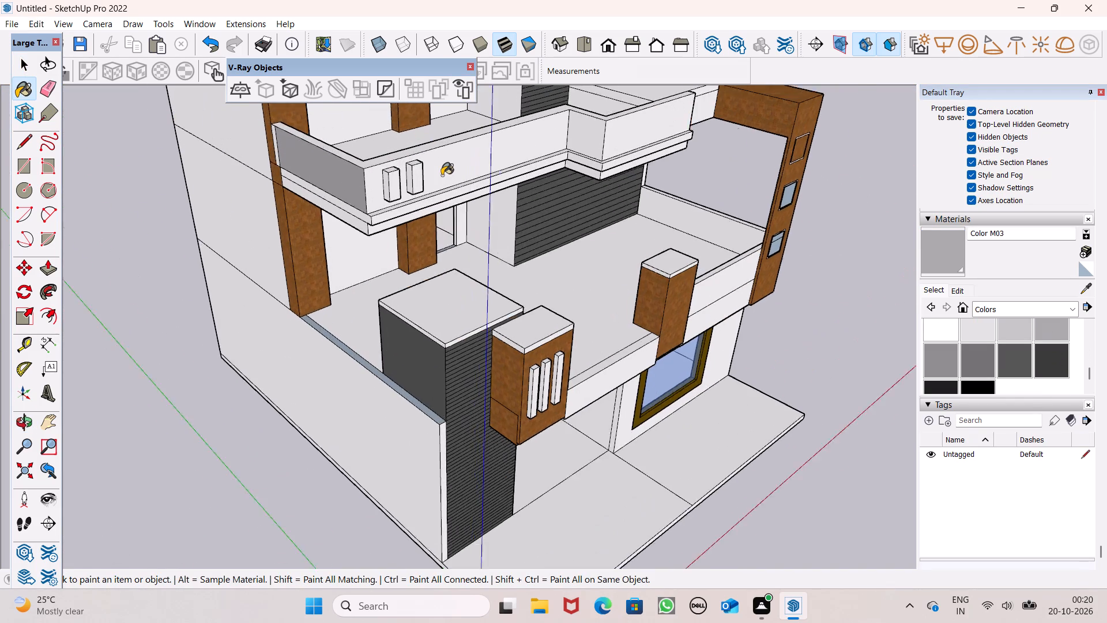
pyautogui.scroll(2, 442, 175)
pyautogui.click(442, 175)
pyautogui.middleClick(484, 169)
pyautogui.scroll(1, 484, 174)
pyautogui.click(617, 126)
pyautogui.click(656, 133)
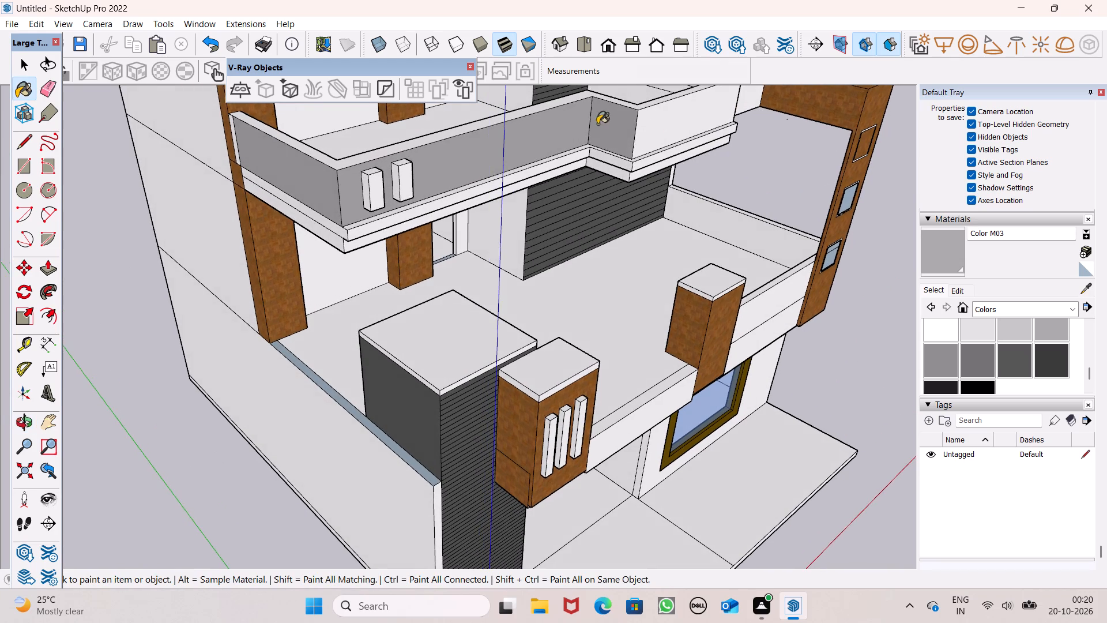
pyautogui.scroll(-3, 510, 114)
pyautogui.moveTo(556, 166); pyautogui.dragTo(436, 167, button='middle')
pyautogui.scroll(1, 556, 167)
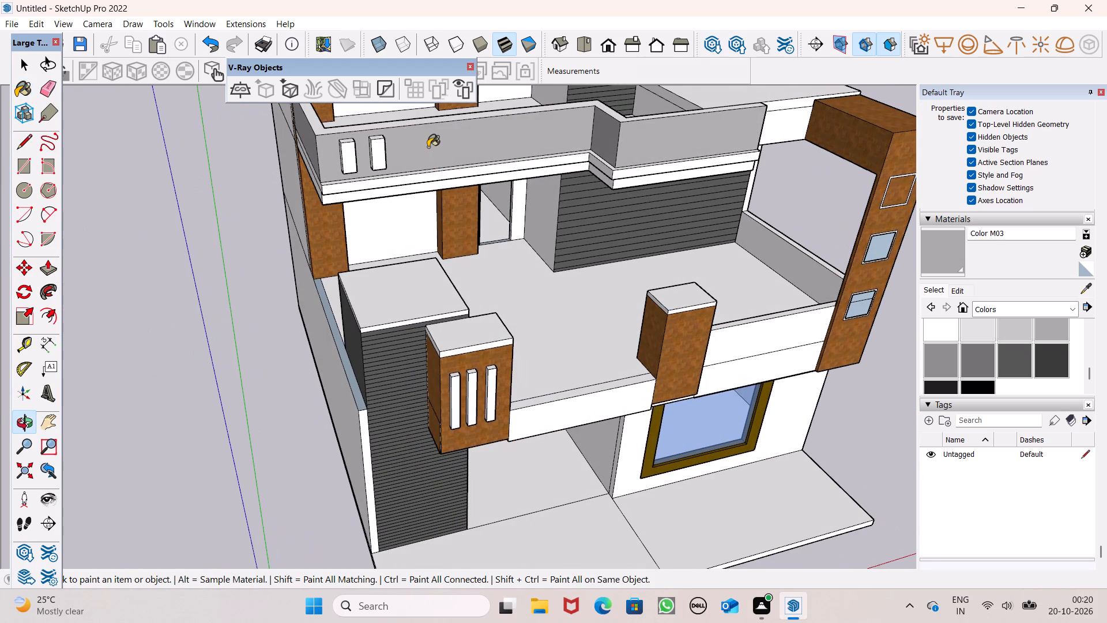
# Paint the lower balcony parapet's front faces on both sides of the wood pier grey with Color M03.
pyautogui.scroll(-3, 428, 147)
pyautogui.moveTo(529, 200); pyautogui.dragTo(456, 209, button='middle')
pyautogui.scroll(-1, 467, 211)
pyautogui.moveTo(522, 292); pyautogui.dragTo(468, 163, button='middle')
pyautogui.click(527, 324)
pyautogui.scroll(4, 671, 305)
pyautogui.click(652, 291)
# Raise the top of the lower balcony parapet between the slotted wood box and the wood pier by 3' with Push/Pull.
pyautogui.moveTo(573, 308); pyautogui.dragTo(581, 341, button='middle')
pyautogui.scroll(1, 579, 344)
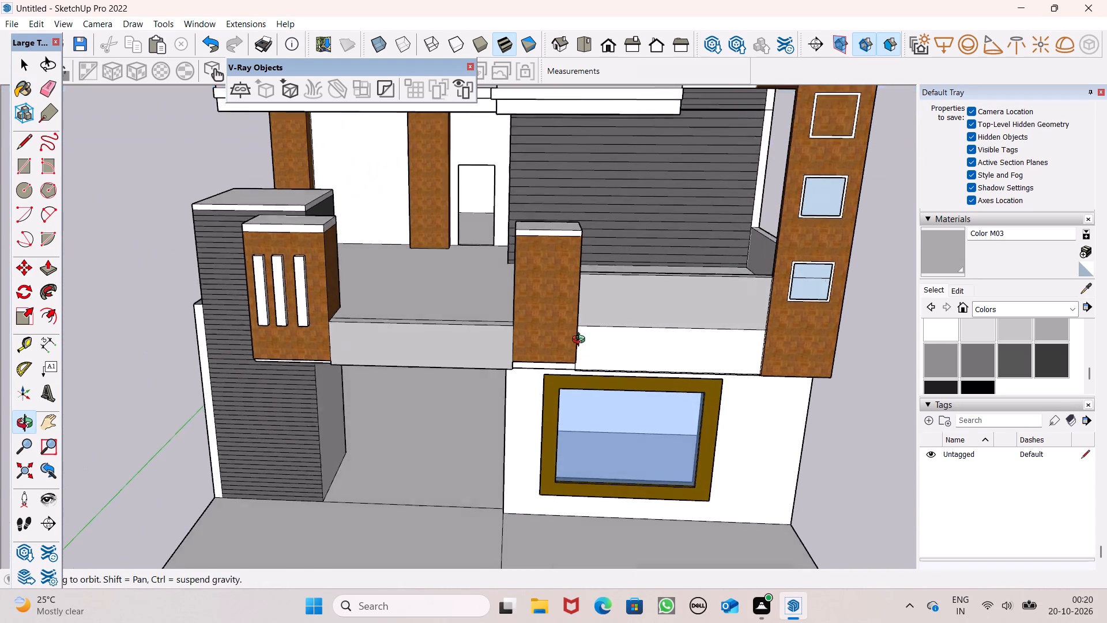
pyautogui.moveTo(581, 341); pyautogui.dragTo(581, 340, button='middle')
pyautogui.click(50, 275)
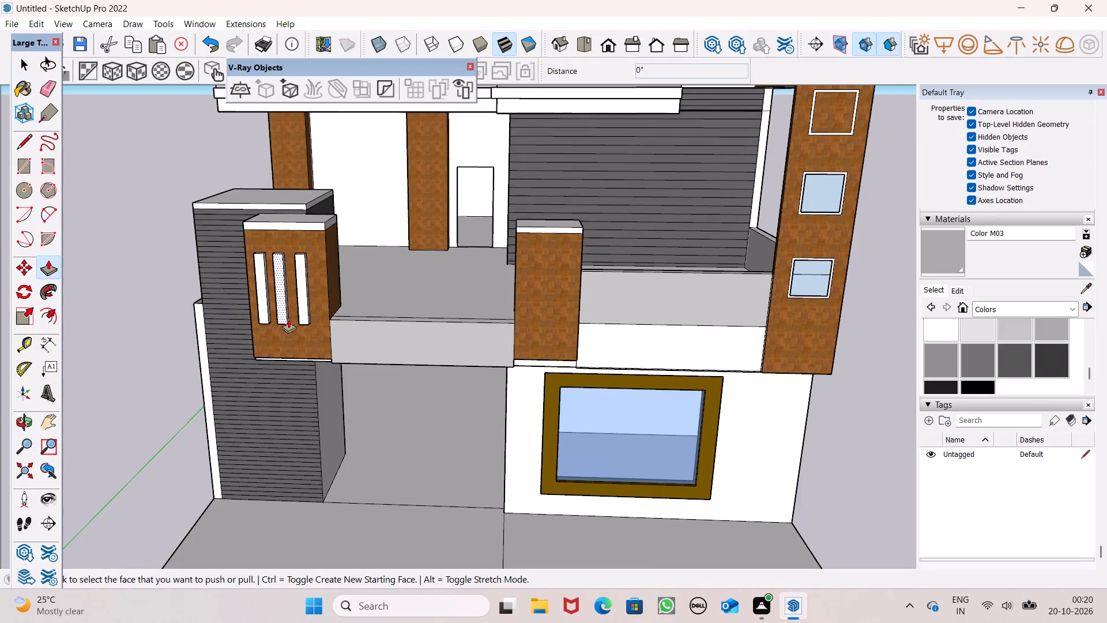
pyautogui.moveTo(291, 325); pyautogui.dragTo(292, 371, button='middle')
pyautogui.scroll(4, 338, 363)
pyautogui.moveTo(343, 332); pyautogui.dragTo(340, 311)
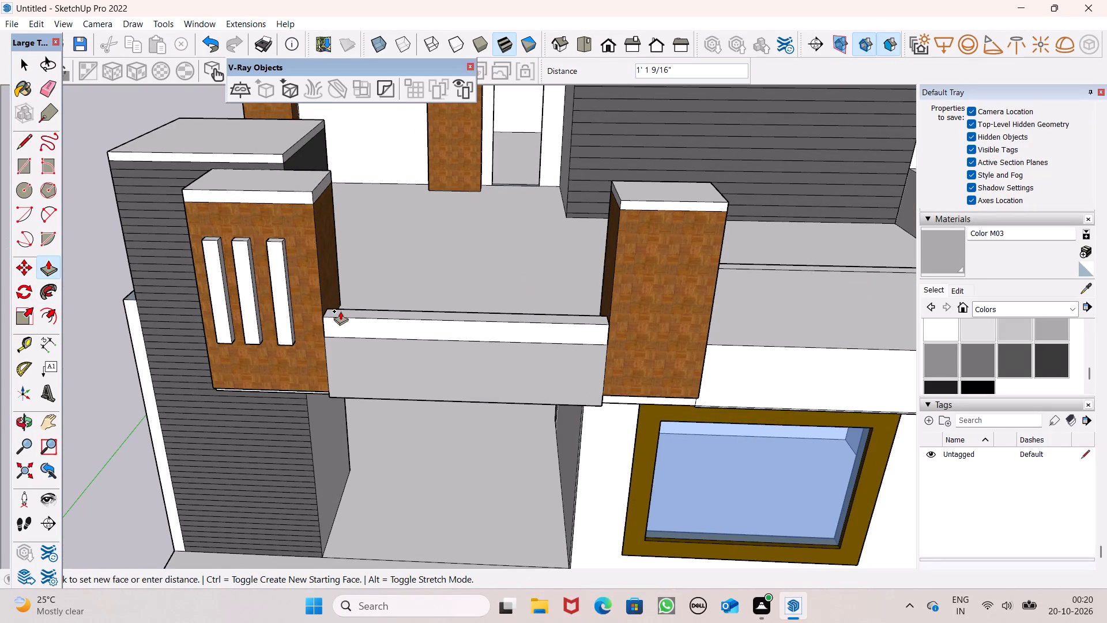
pyautogui.moveTo(340, 311); pyautogui.dragTo(340, 310)
pyautogui.write("3'")
pyautogui.press('Return')
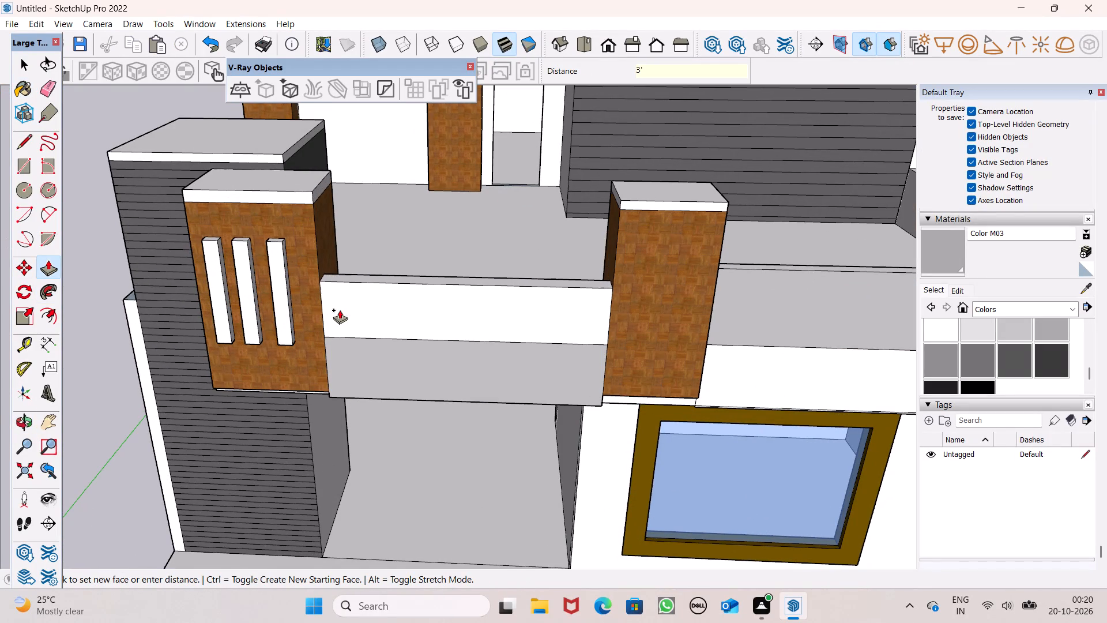
# Pull the lower front band of the raised parapet outward about 4 3/16" with Push/Pull.
pyautogui.moveTo(940, 326); pyautogui.dragTo(932, 326)
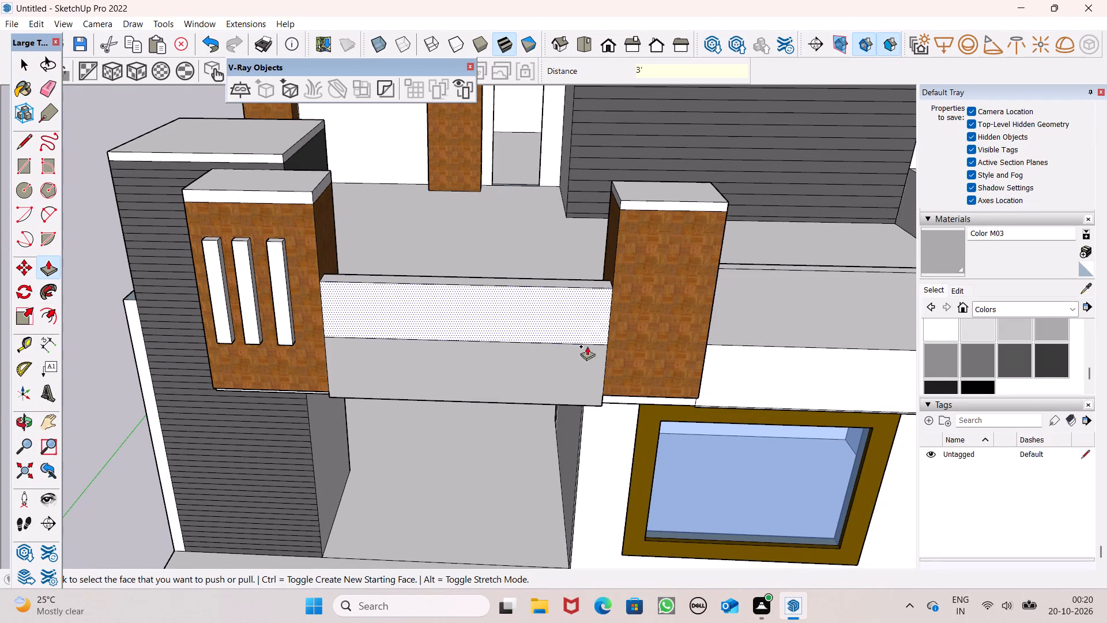
pyautogui.moveTo(548, 351); pyautogui.dragTo(568, 351)
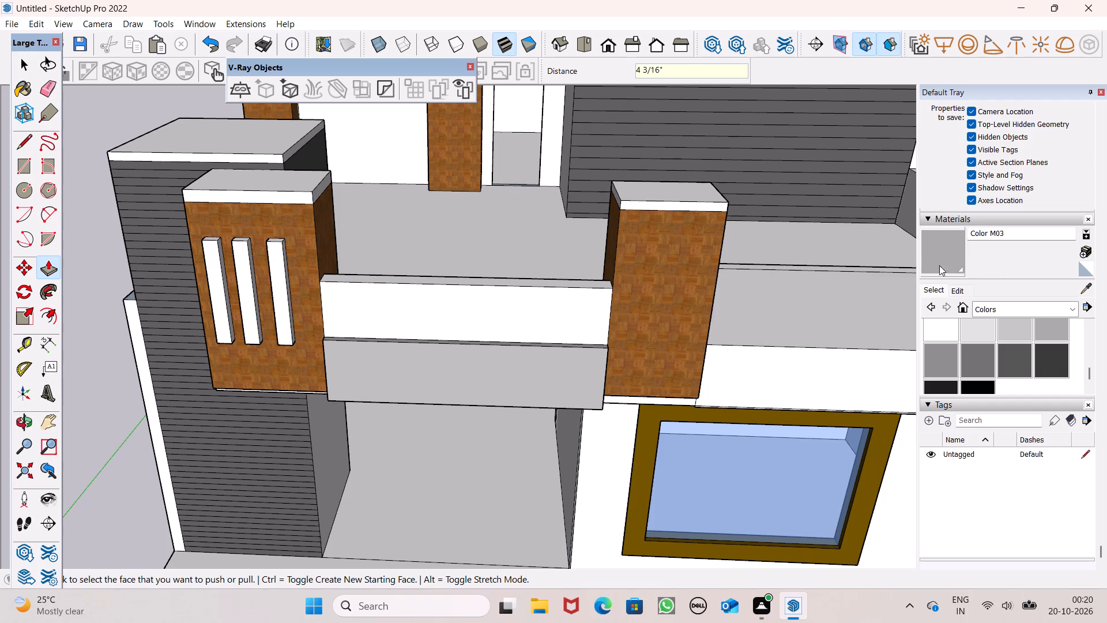
# Paint the raised parapet's upper front band grey with Color M03 and its lower band white with Color M00.
pyautogui.click(937, 254)
pyautogui.click(521, 323)
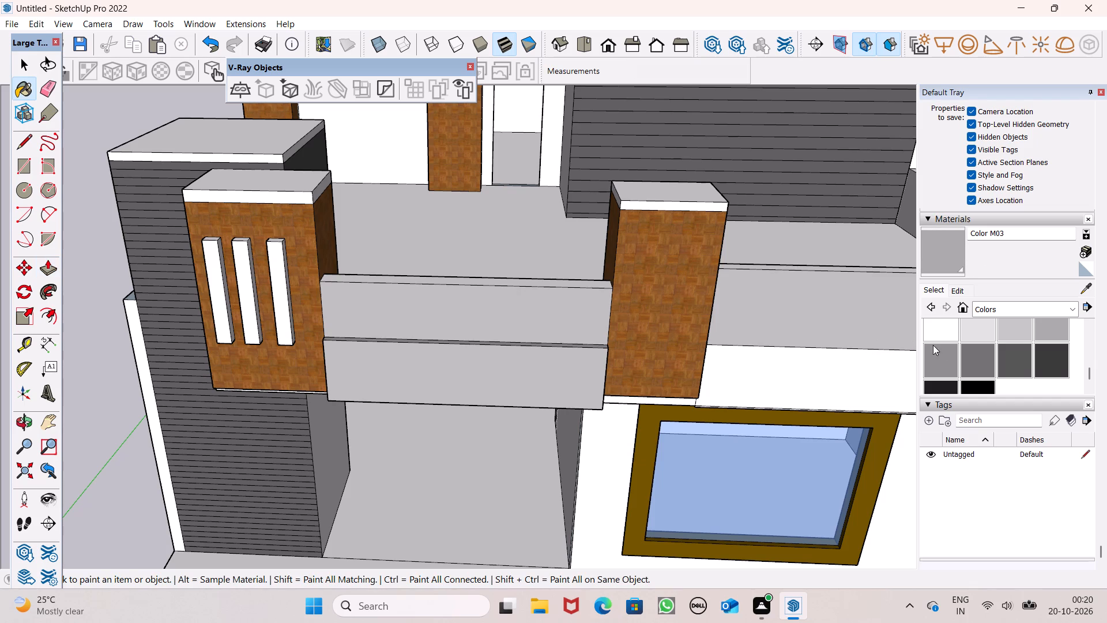
pyautogui.click(936, 331)
pyautogui.click(364, 351)
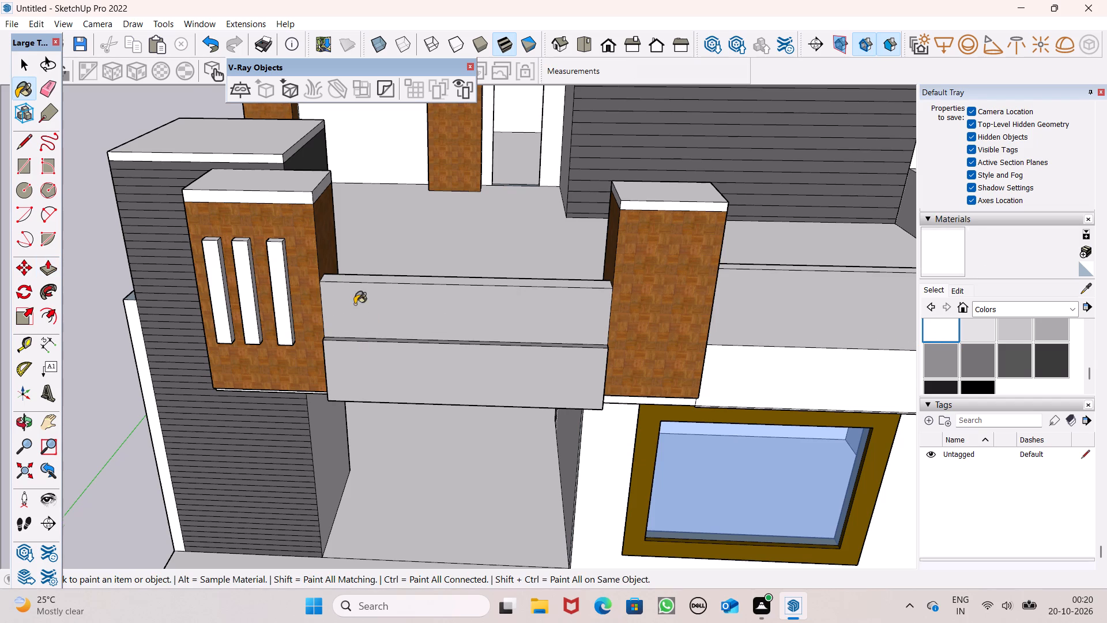
# Leave the Paint tool and examine the whole house exterior from the front and above, including the finished balcony parapets.
pyautogui.scroll(-4, 355, 304)
pyautogui.moveTo(393, 369); pyautogui.dragTo(387, 196, button='middle')
pyautogui.scroll(1, 383, 207)
pyautogui.scroll(-4, 405, 219)
pyautogui.press('space')
pyautogui.scroll(-5, 498, 321)
pyautogui.moveTo(487, 378); pyautogui.dragTo(477, 414, button='middle')
pyautogui.scroll(-6, 470, 370)
pyautogui.moveTo(540, 397); pyautogui.dragTo(515, 418, button='middle')
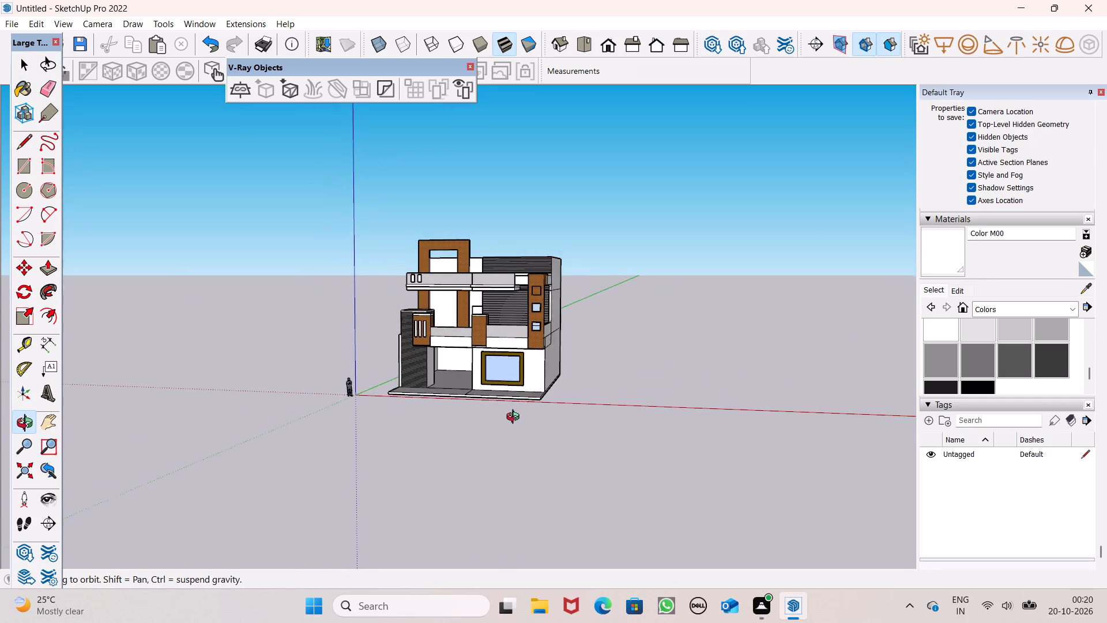
pyautogui.moveTo(515, 418); pyautogui.dragTo(518, 414, button='middle')
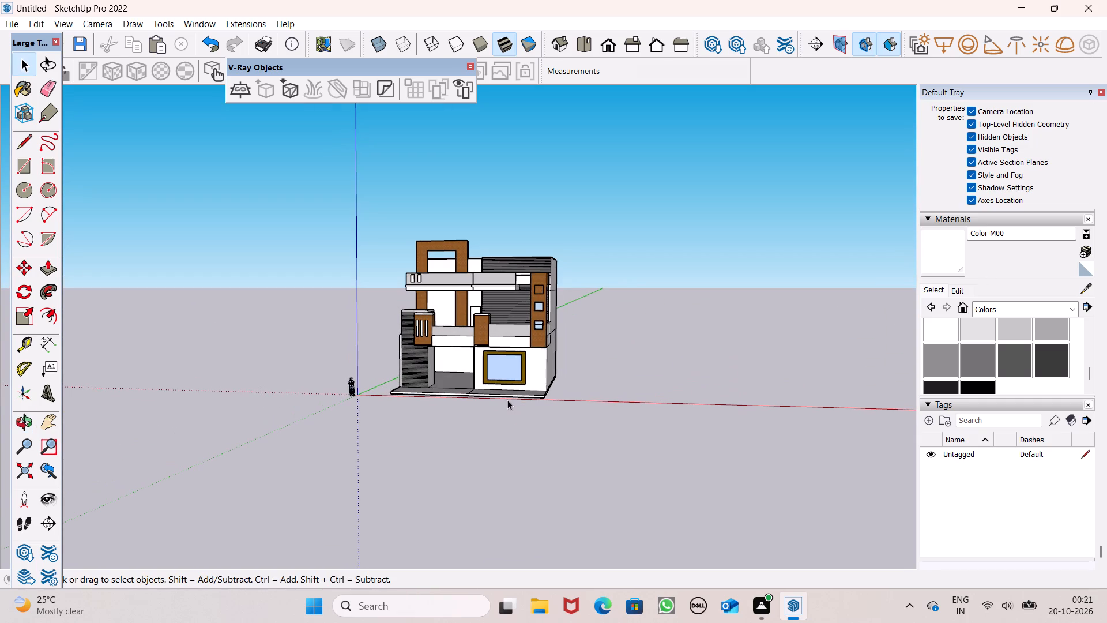
pyautogui.scroll(-2, 479, 260)
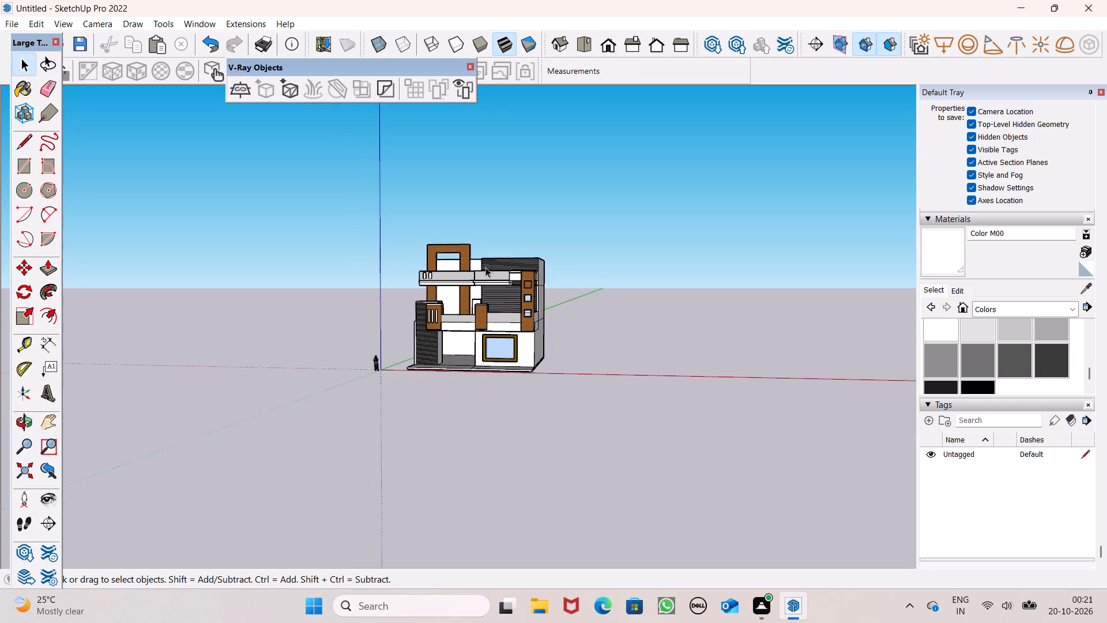
pyautogui.moveTo(523, 363); pyautogui.dragTo(628, 340, button='middle')
pyautogui.scroll(2, 549, 331)
pyautogui.moveTo(525, 358); pyautogui.dragTo(460, 466, button='middle')
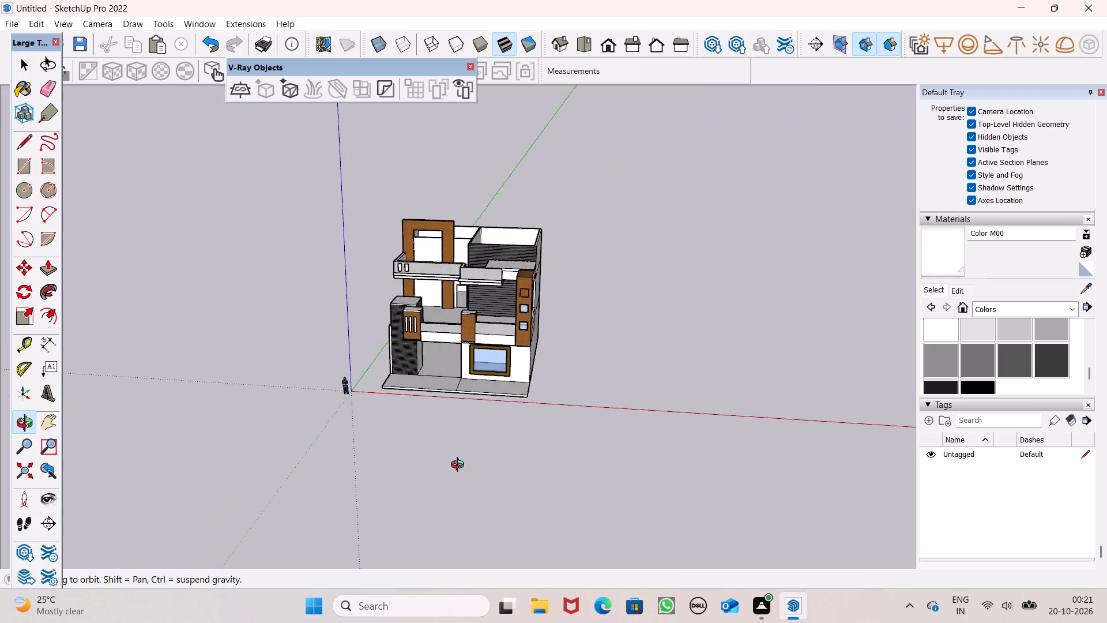
pyautogui.moveTo(460, 466); pyautogui.dragTo(472, 452, button='middle')
pyautogui.scroll(6, 447, 406)
pyautogui.moveTo(440, 406); pyautogui.dragTo(415, 395, button='middle')
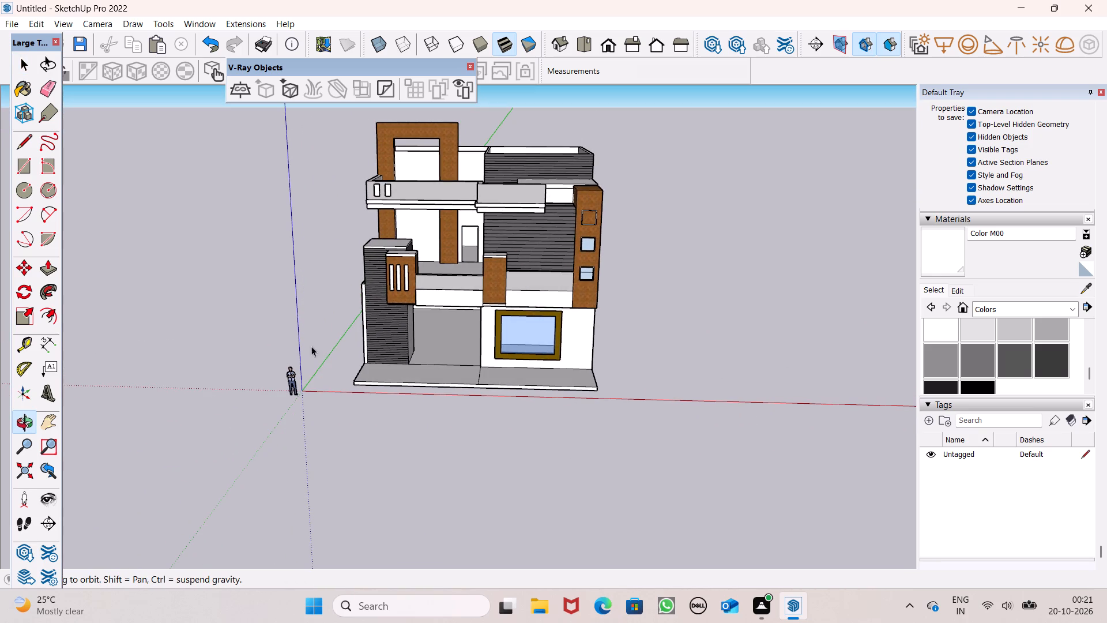
pyautogui.scroll(4, 363, 353)
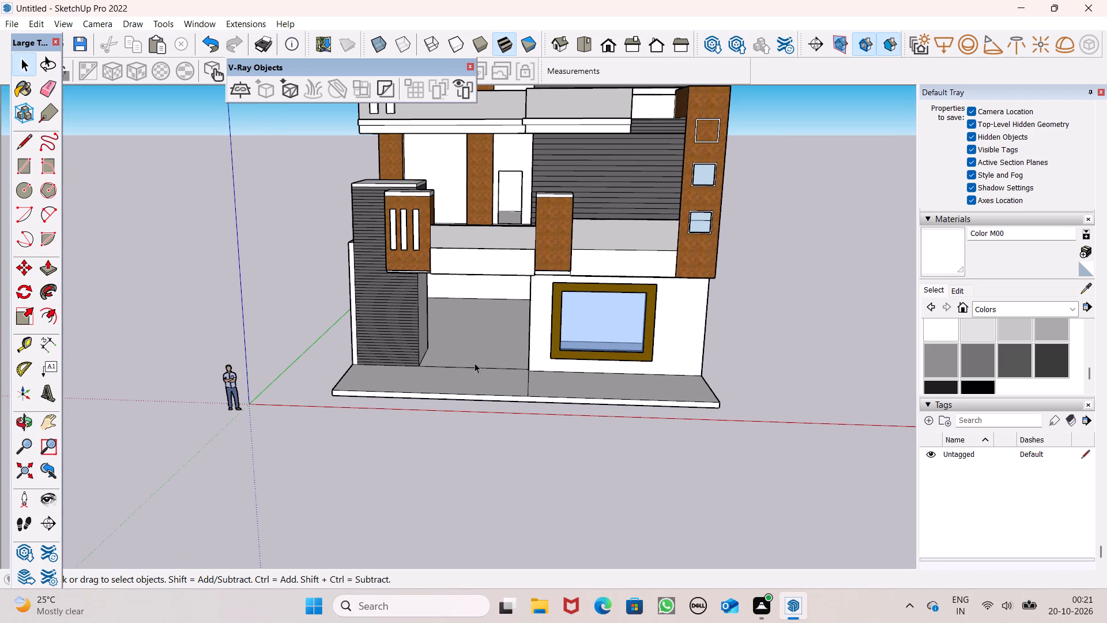
pyautogui.moveTo(530, 392); pyautogui.dragTo(514, 317, button='middle')
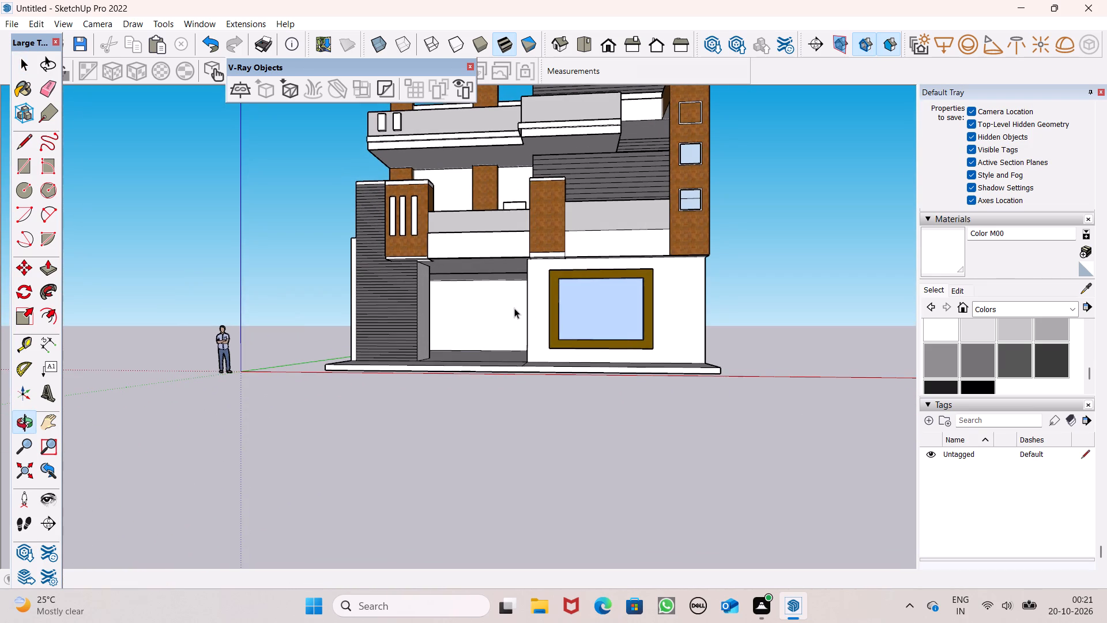
pyautogui.scroll(-5, 507, 323)
pyautogui.moveTo(504, 341); pyautogui.dragTo(564, 429, button='middle')
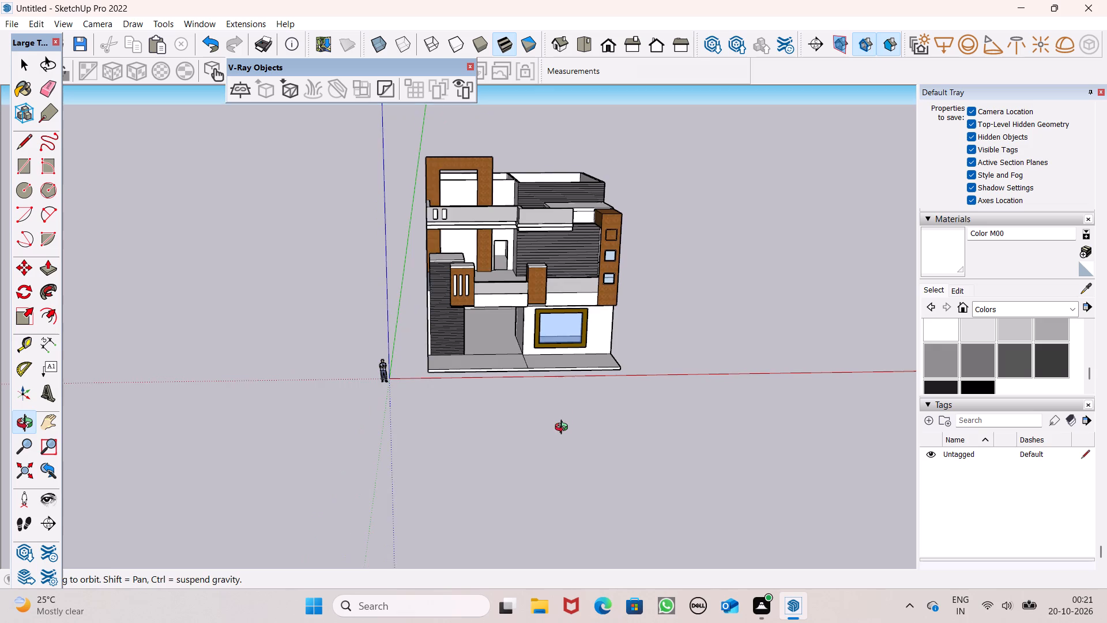
pyautogui.moveTo(564, 429); pyautogui.dragTo(566, 422, button='middle')
pyautogui.scroll(7, 515, 305)
pyautogui.moveTo(545, 339); pyautogui.dragTo(504, 306, button='middle')
pyautogui.scroll(-2, 503, 306)
pyautogui.moveTo(509, 305); pyautogui.dragTo(516, 267, button='middle')
pyautogui.scroll(-2, 507, 292)
pyautogui.scroll(4, 500, 213)
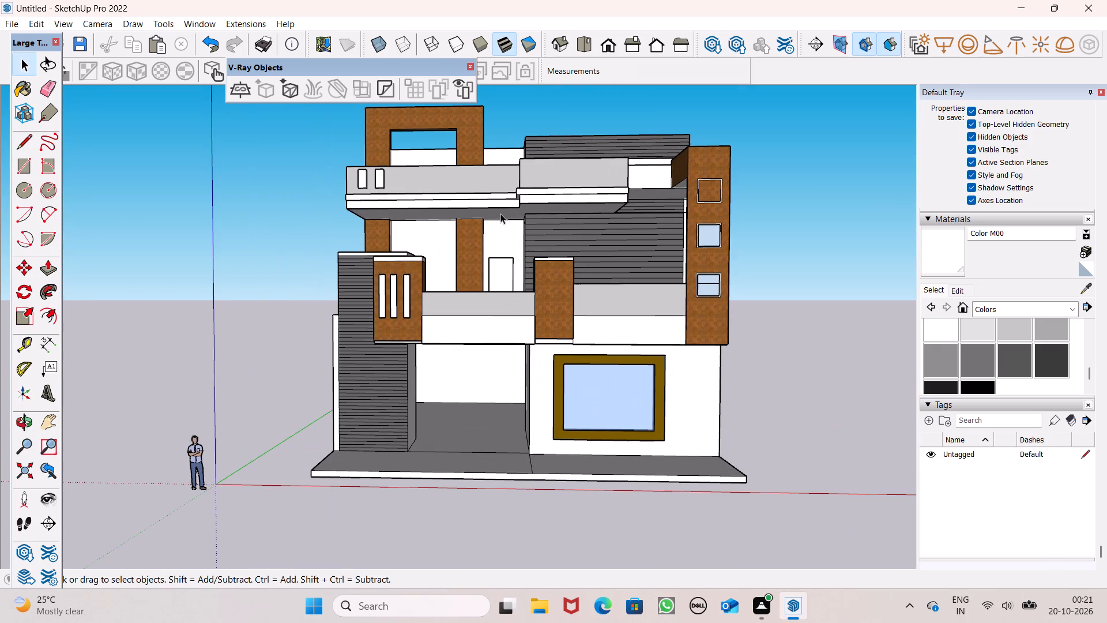
# Start saving the untitled house model to a file.
pyautogui.hotkey('ctrl', 's')
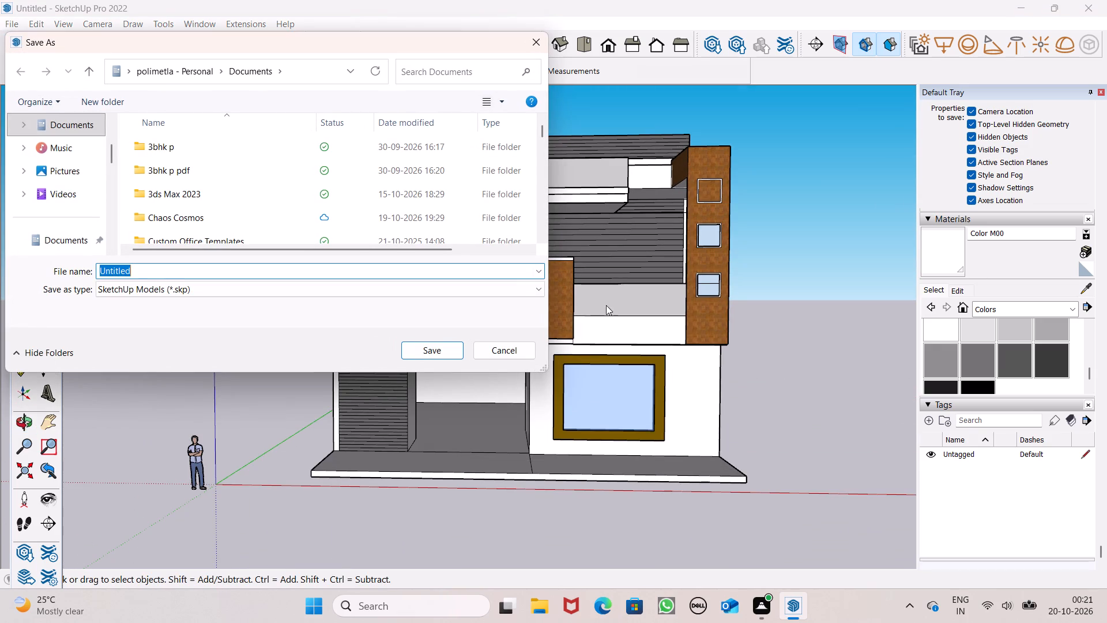
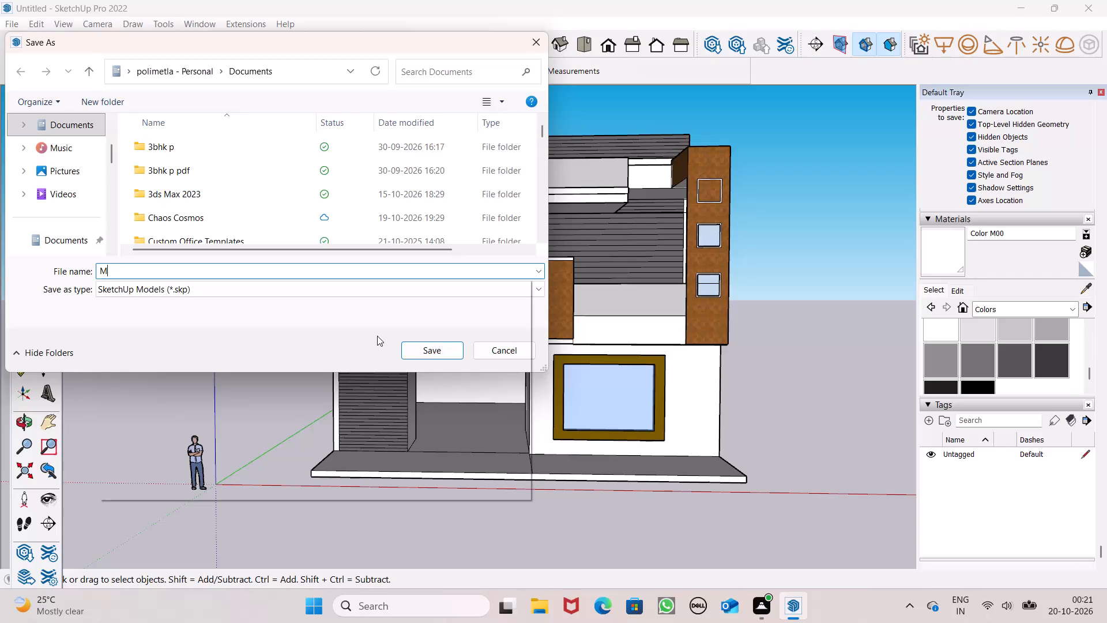
# Name the model MODERN DUPLEX and save it as a SketchUp model in the Documents folder.
pyautogui.press('o')
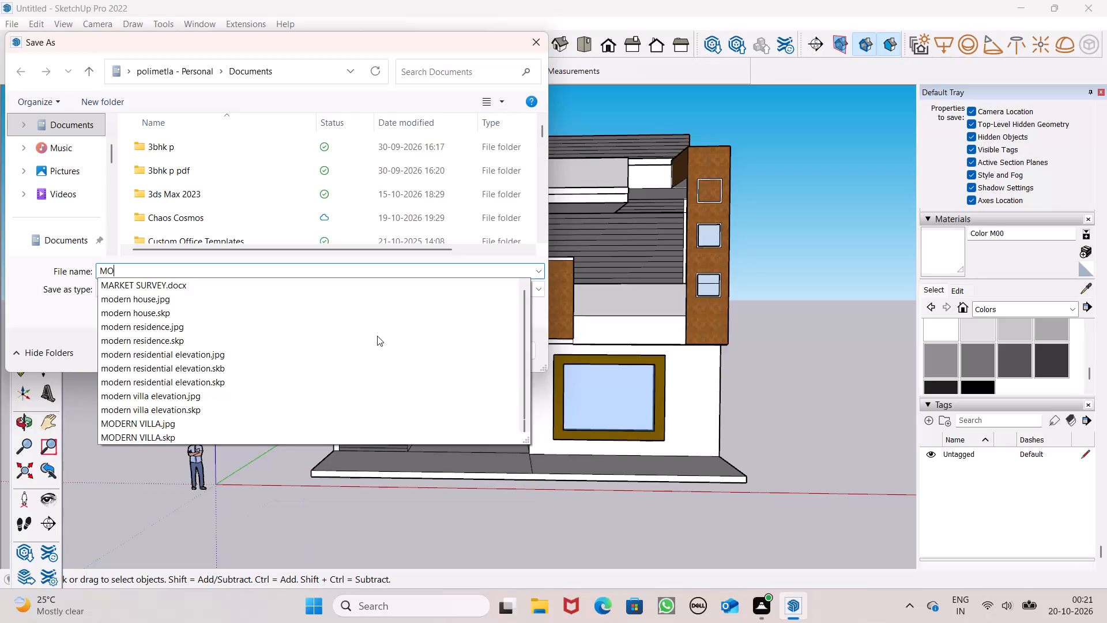
pyautogui.write('DERN DUPLEX')
pyautogui.press('Return')
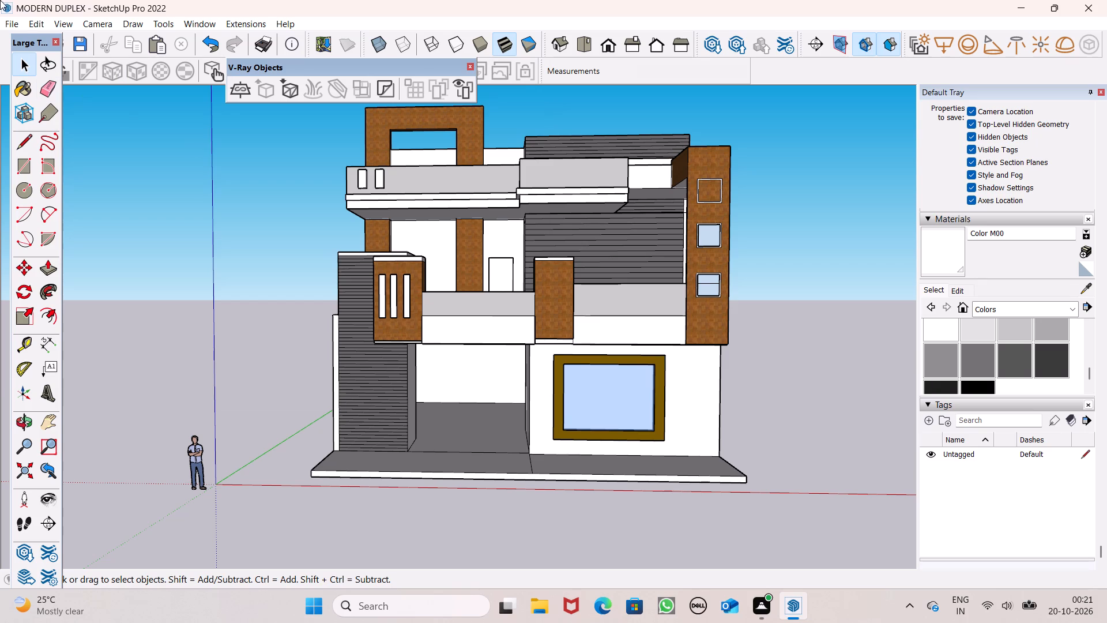
# Export the current front view as a 2D JPEG image named MODERN DUPLEX in the Documents folder.
pyautogui.click(15, 24)
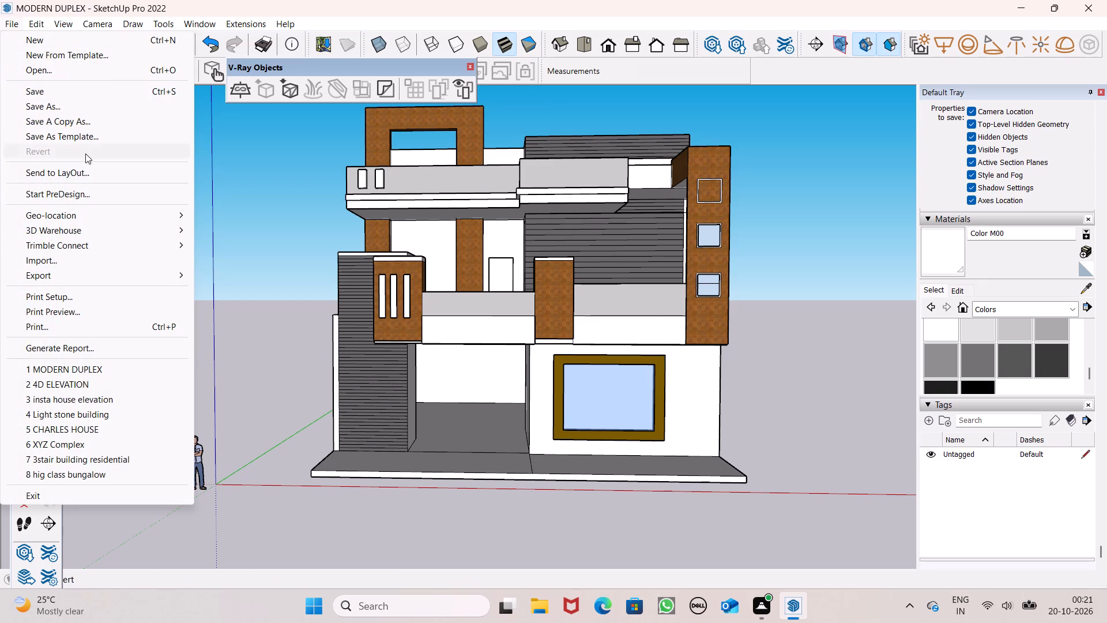
pyautogui.click(98, 281)
pyautogui.click(214, 294)
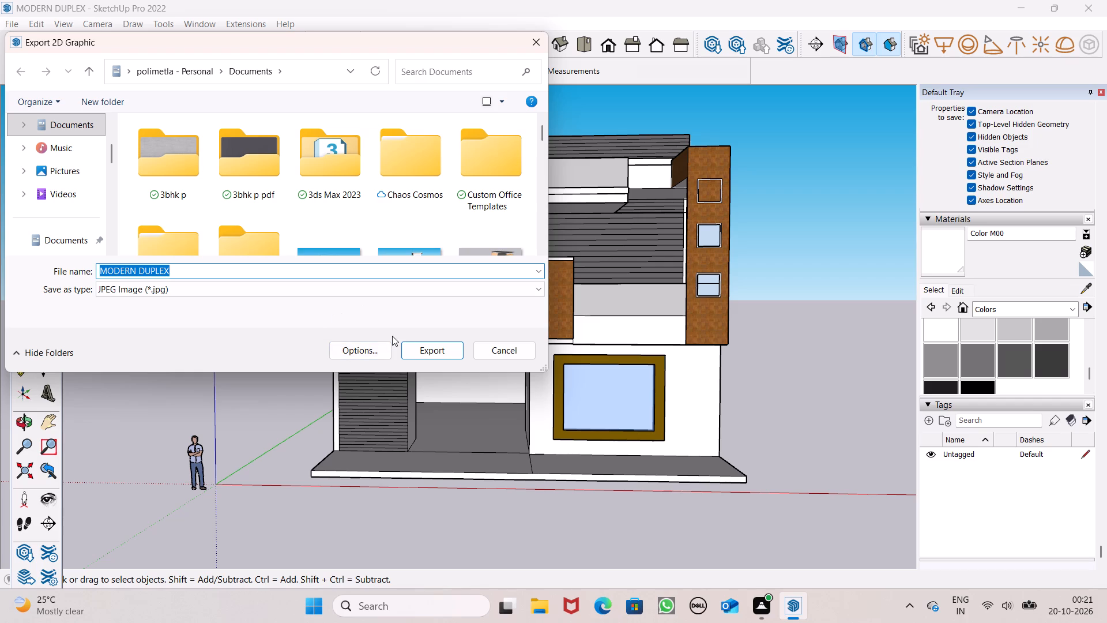
pyautogui.click(421, 350)
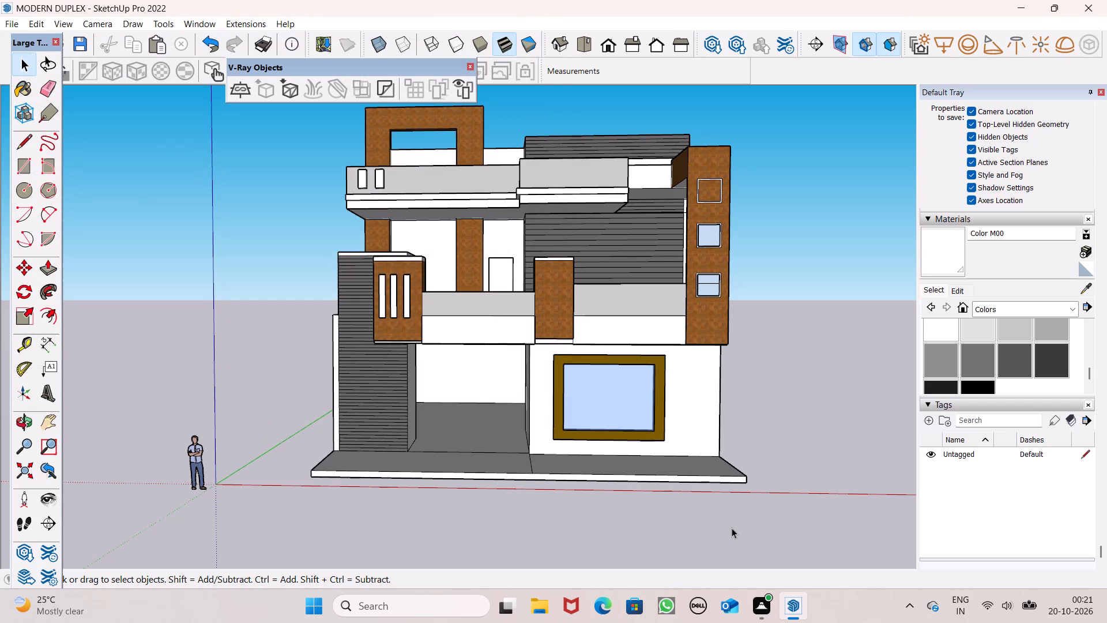